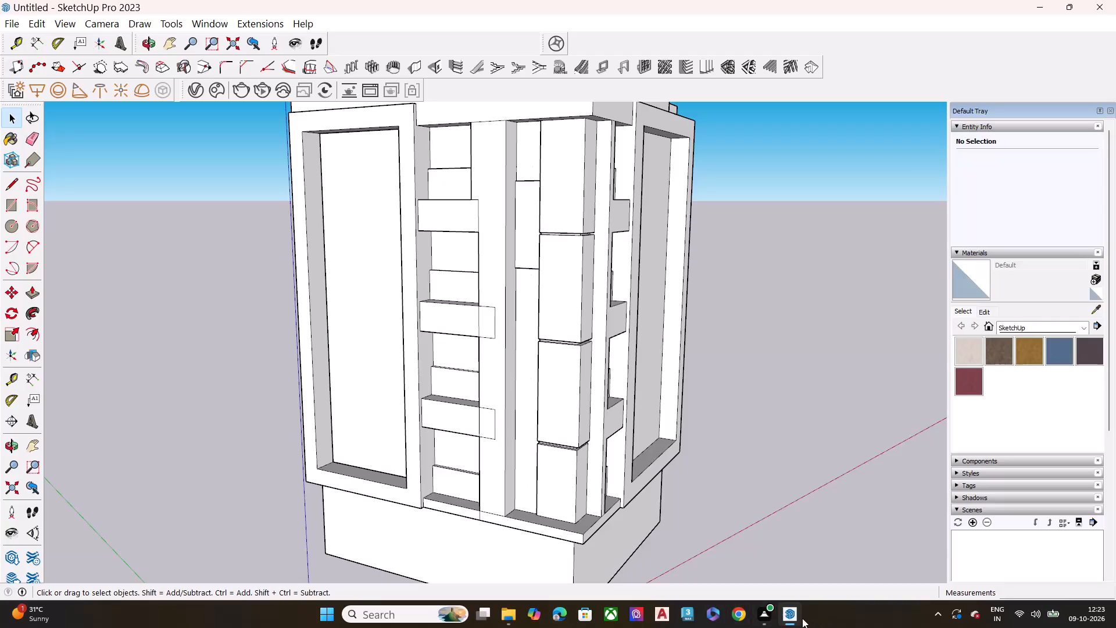
Open the reference photo 1000093875.jpg and examine the corner panels and the darker blocks beside them.
drag(793, 616, 831, 620)
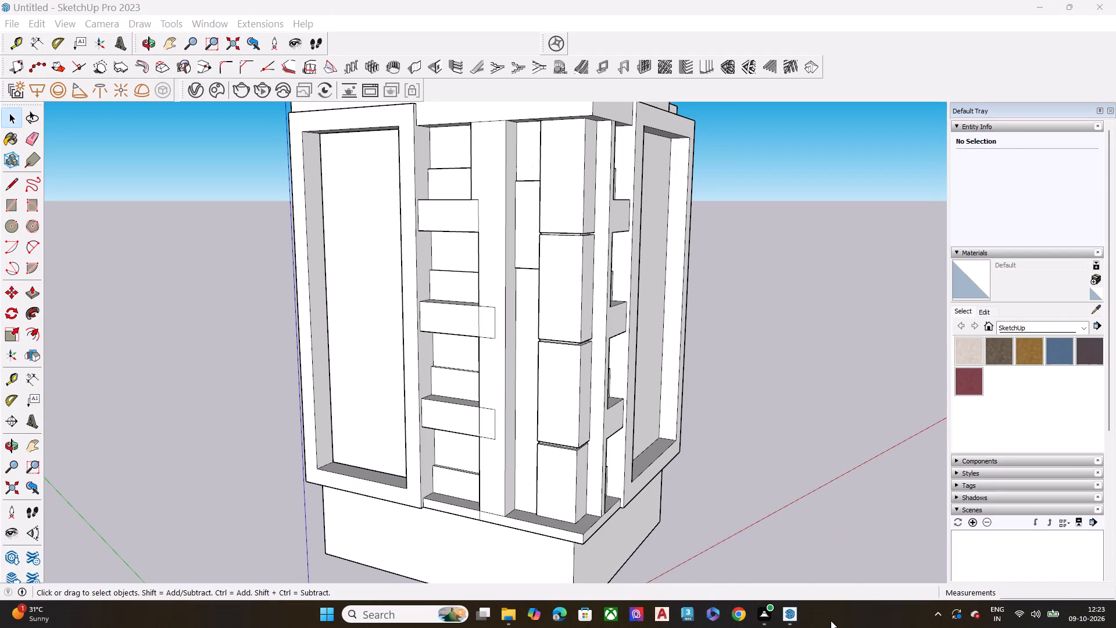
click(514, 620)
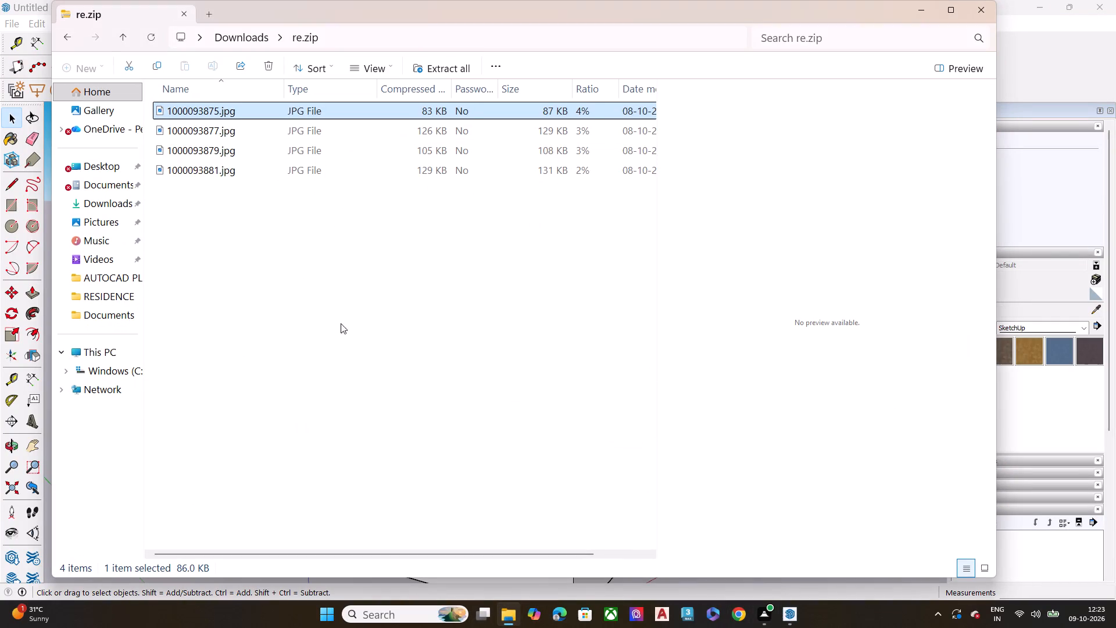
click(528, 106)
click(528, 109)
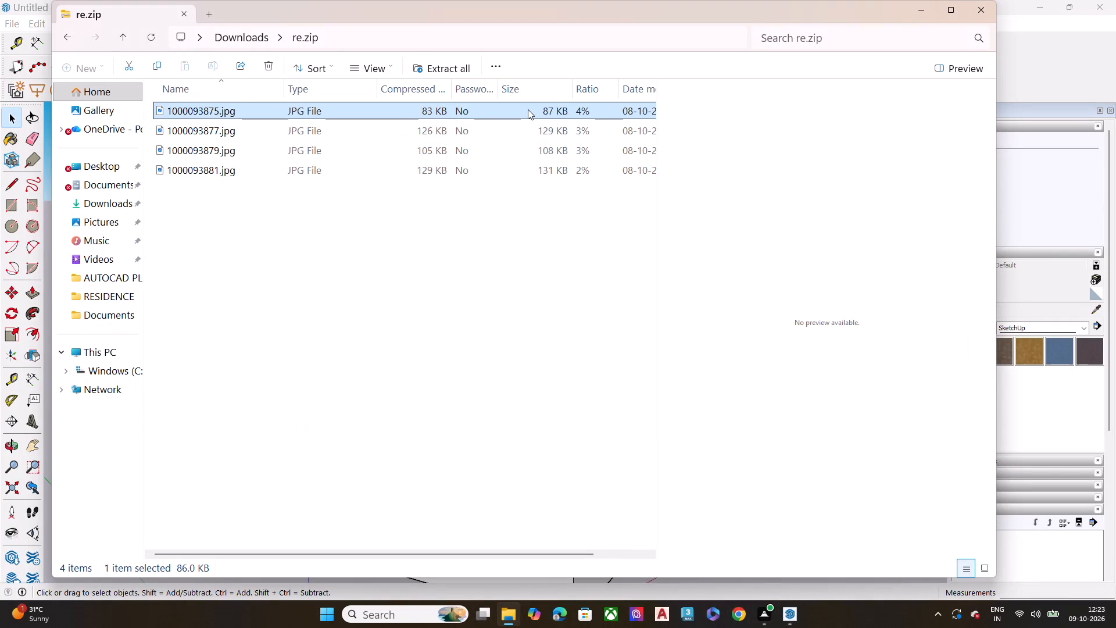
double_click(528, 109)
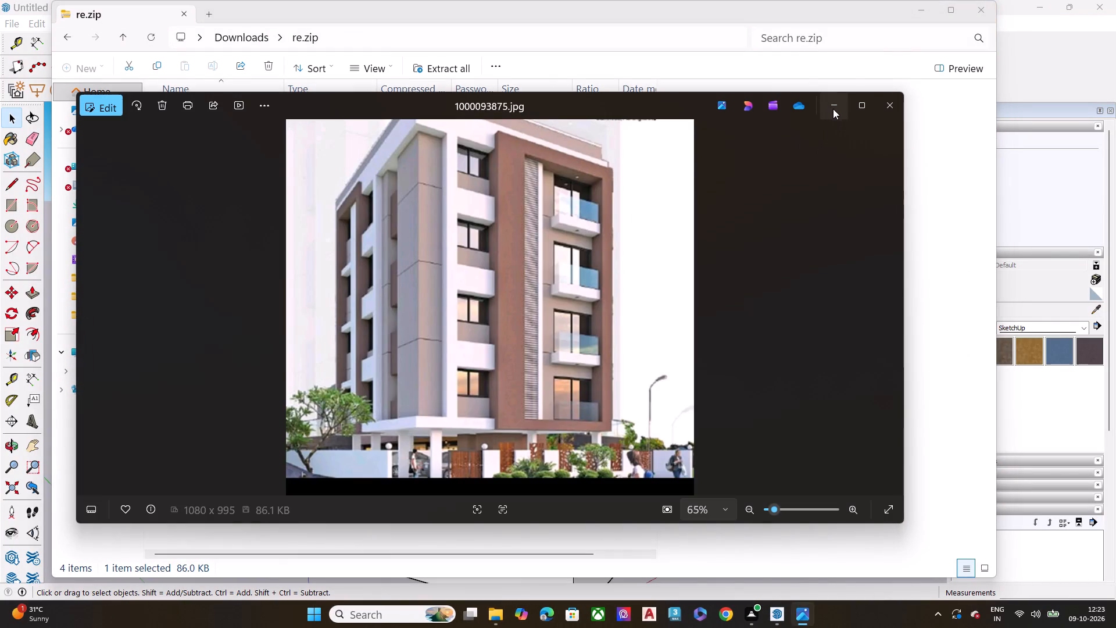
click(833, 107)
click(914, 17)
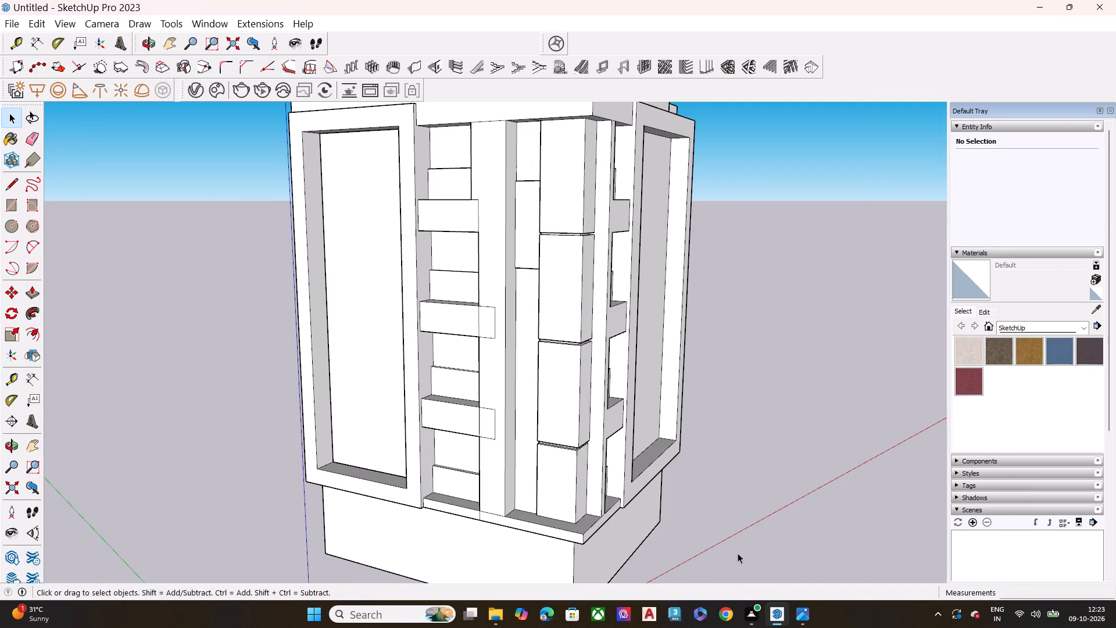
click(799, 617)
scroll(402, 230, up, 5)
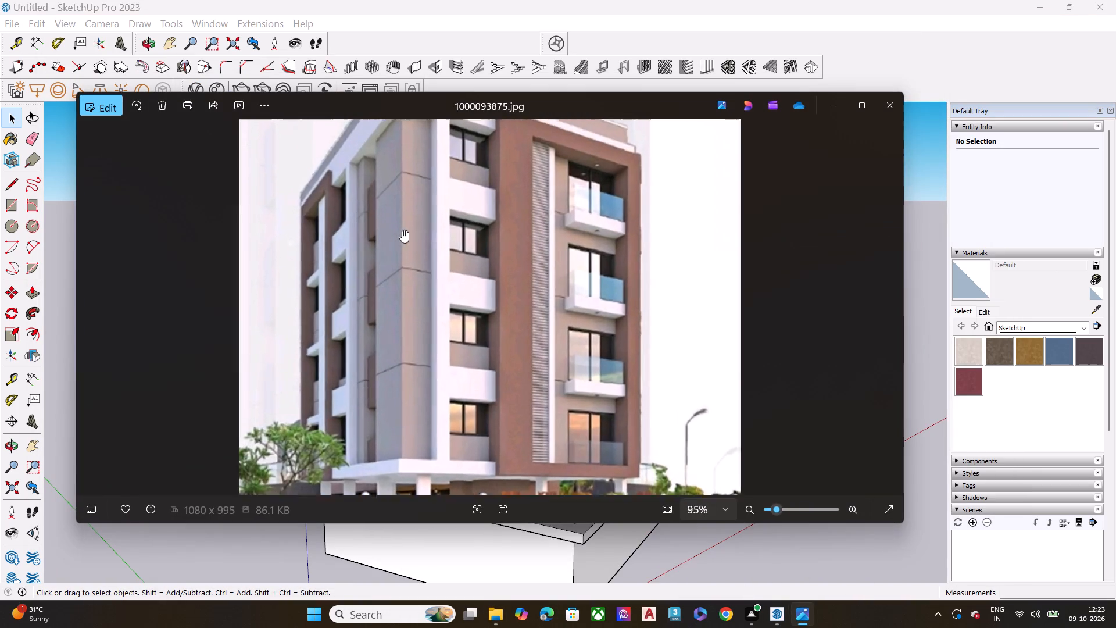
scroll(405, 231, down, 7)
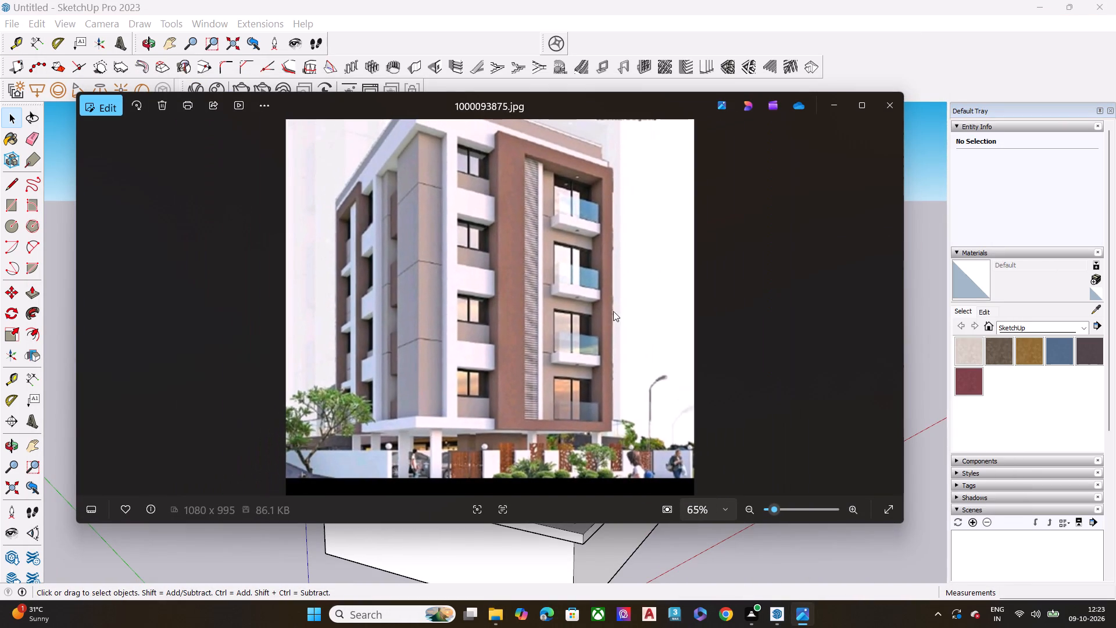
scroll(657, 315, down, 1)
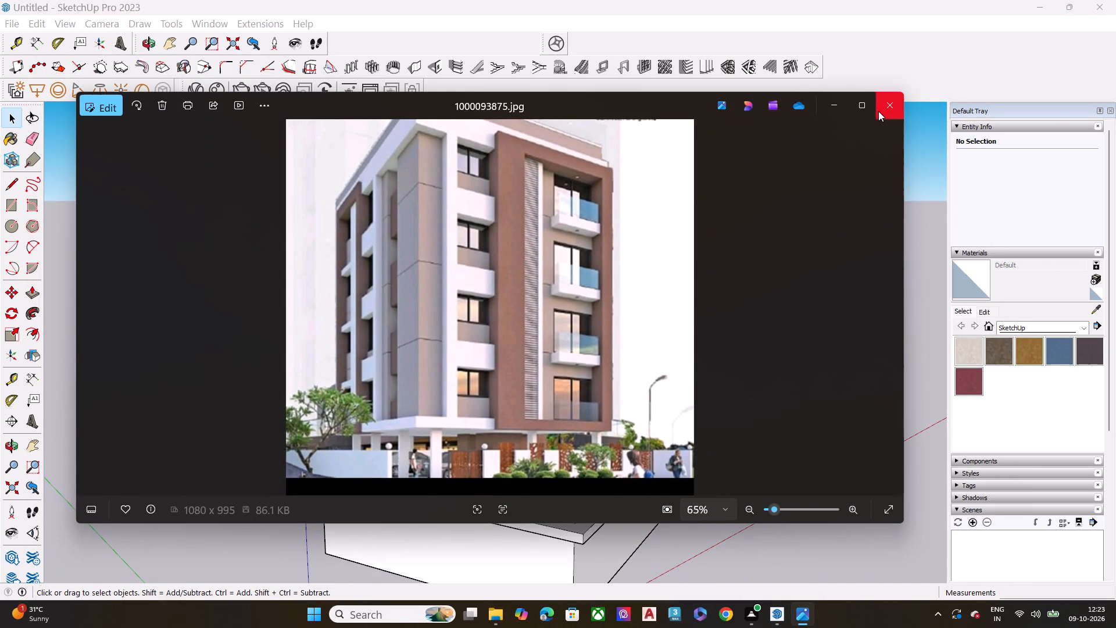
click(886, 105)
Inspect the thin block beside the grooved corner panels and the strip below it from several angles.
scroll(512, 334, down, 1)
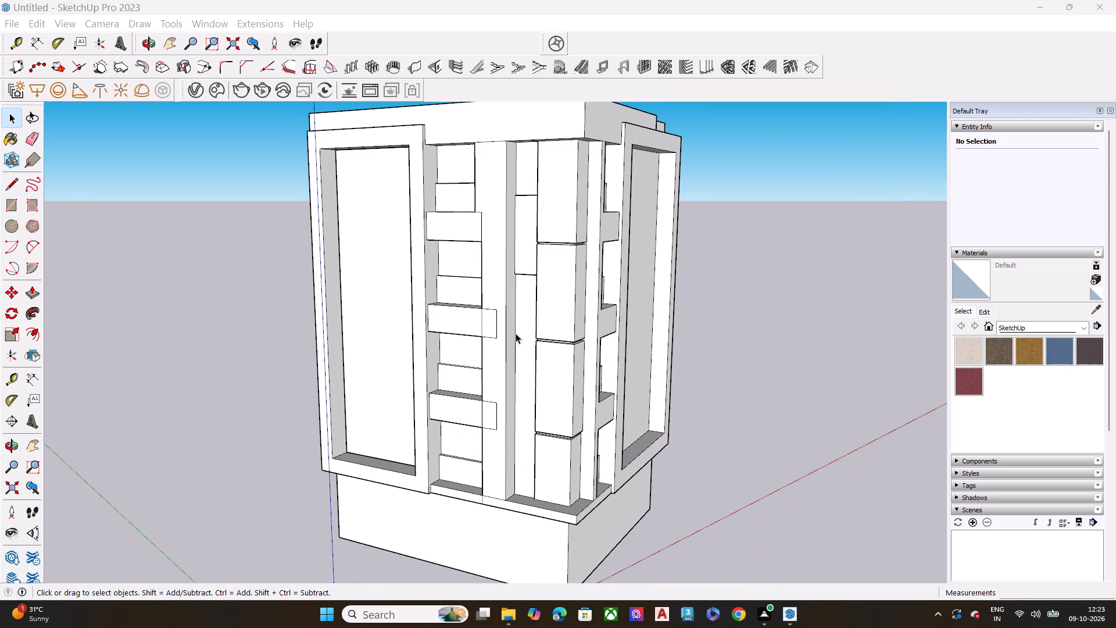
middle_drag(523, 338, 396, 403)
scroll(474, 252, up, 6)
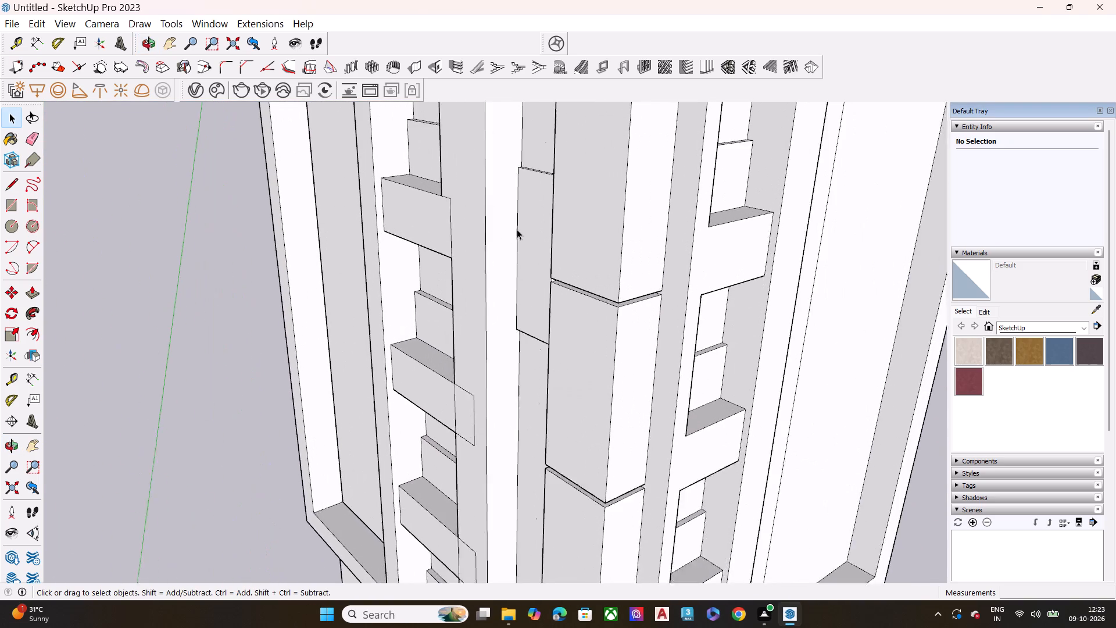
scroll(517, 229, up, 2)
click(523, 227)
middle_drag(523, 227, 604, 486)
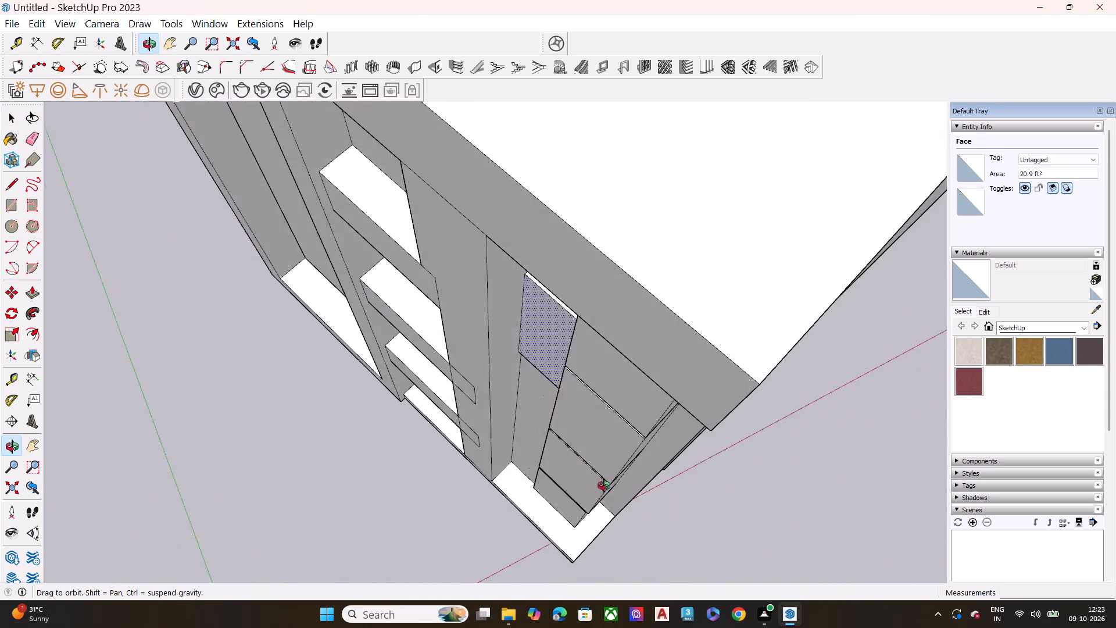
middle_drag(604, 486, 516, 320)
scroll(524, 308, up, 1)
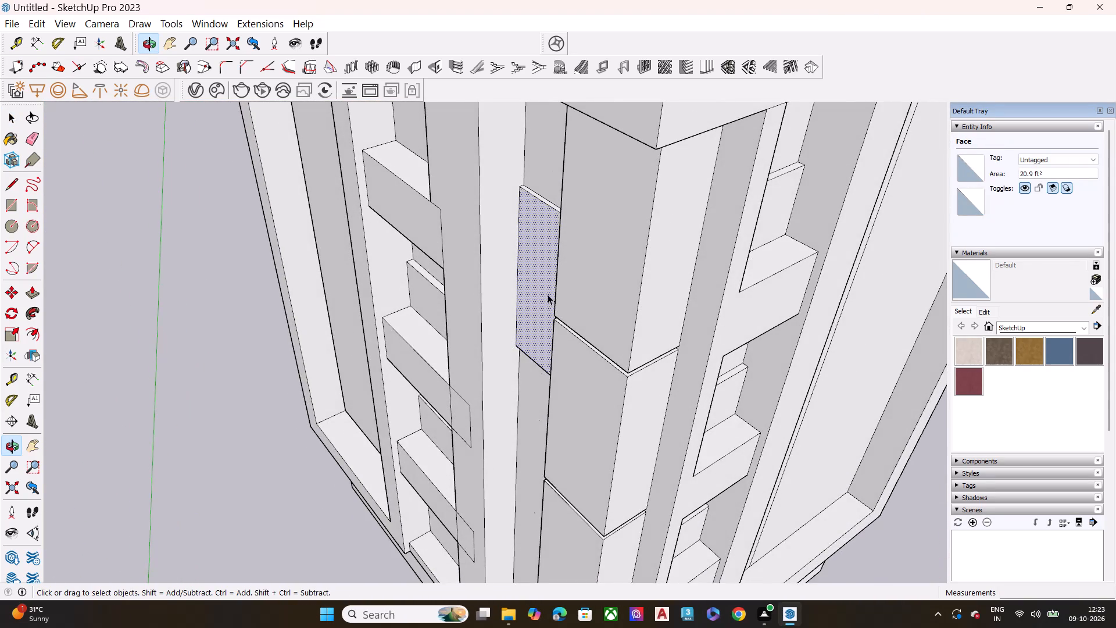
scroll(548, 294, down, 4)
key(space)
middle_drag(525, 377, 568, 255)
scroll(571, 255, up, 1)
scroll(547, 279, down, 4)
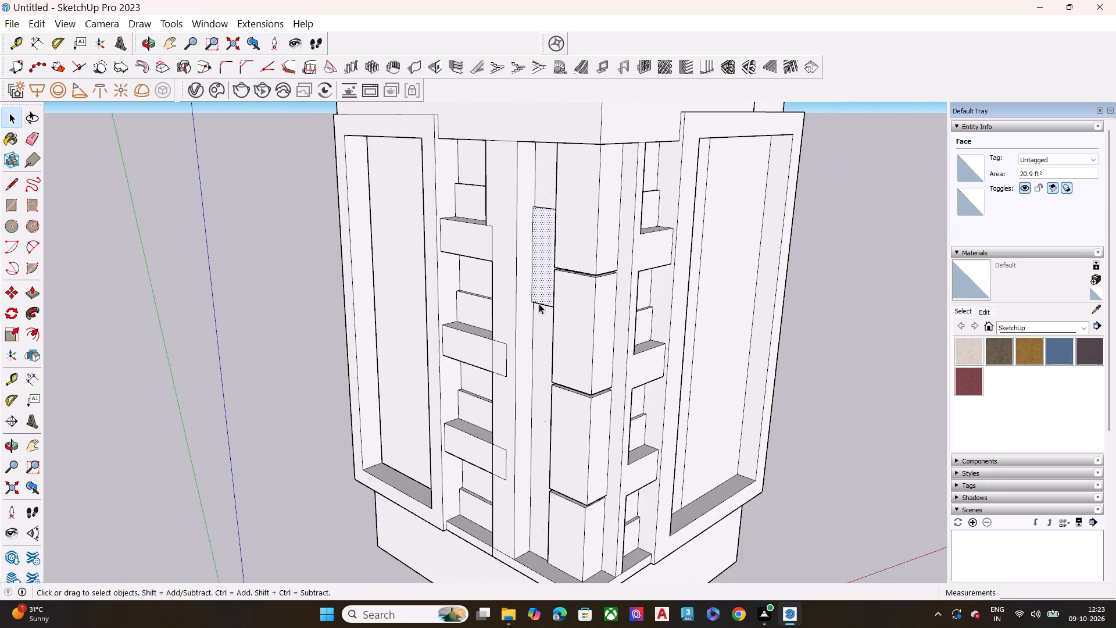
scroll(539, 304, down, 1)
middle_drag(539, 344, 552, 308)
scroll(552, 308, up, 7)
Copy the thin block's underside face and its edges about 5' 1 1/2" straight down the recessed strip, consulting the reference photo for spacing.
middle_drag(545, 276, 582, 375)
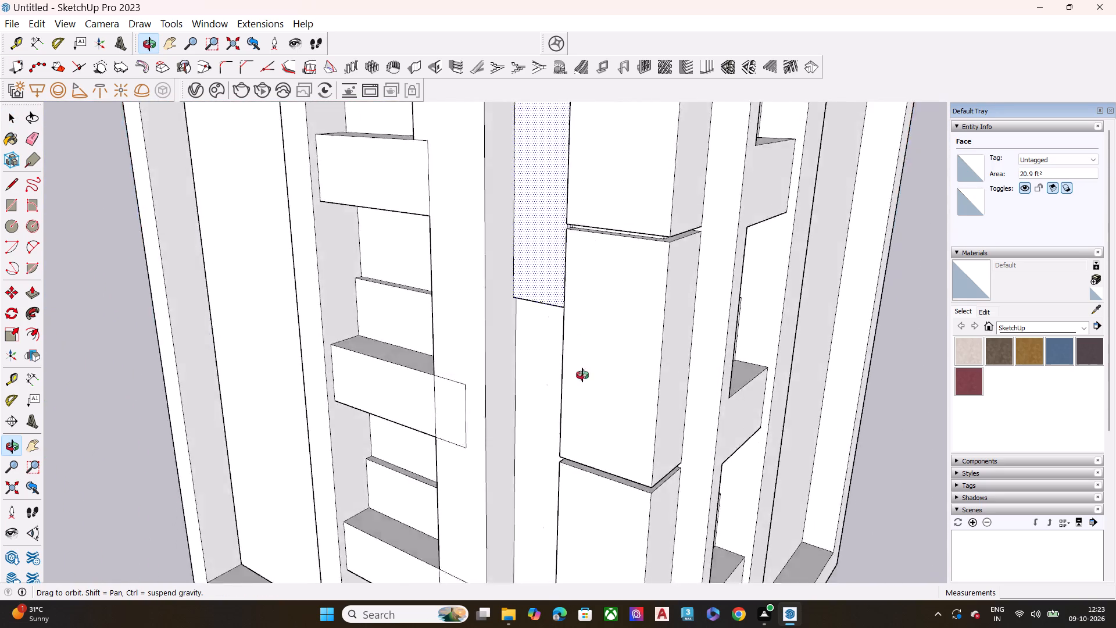
middle_drag(582, 375, 574, 508)
scroll(574, 508, up, 1)
middle_drag(530, 333, 574, 0)
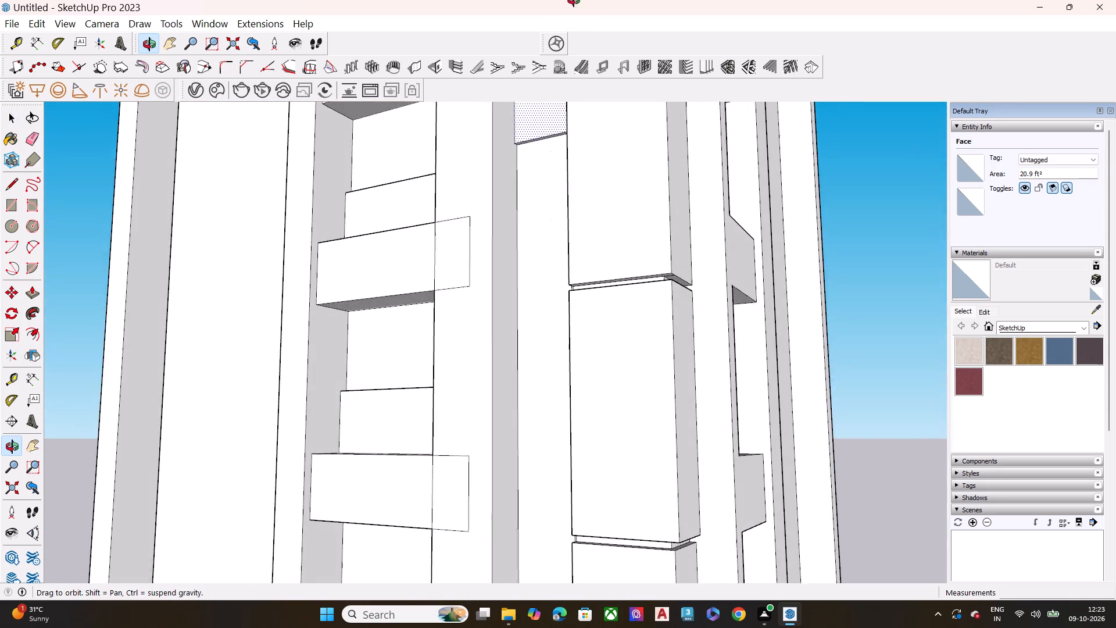
middle_drag(574, 0, 579, 0)
scroll(515, 196, up, 9)
scroll(504, 288, down, 7)
scroll(549, 136, up, 8)
middle_drag(539, 210, 538, 184)
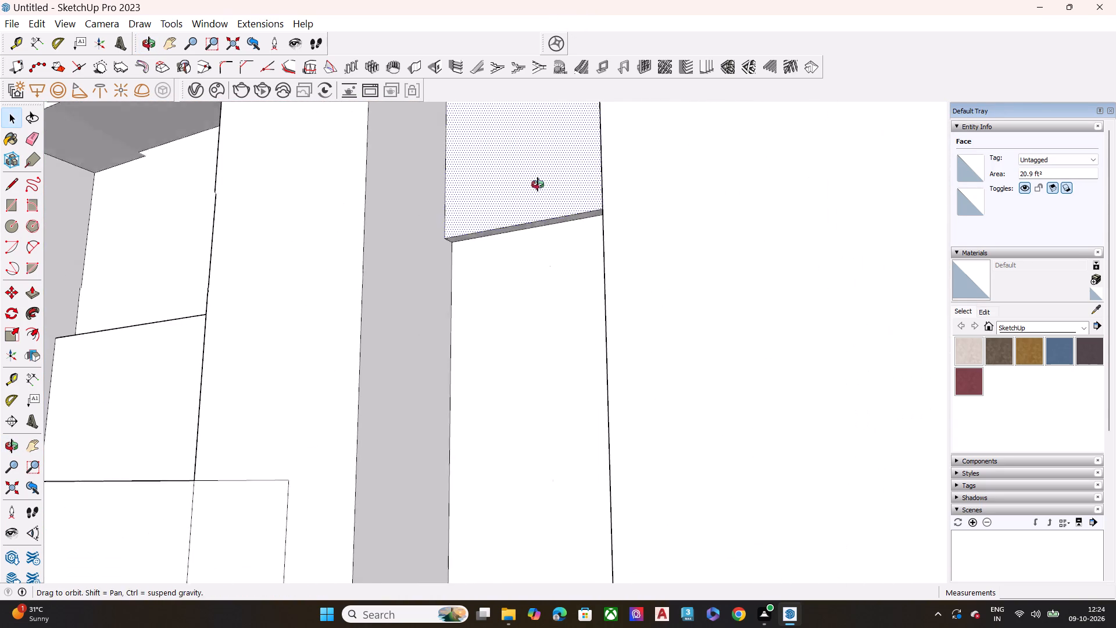
middle_drag(538, 184, 561, 115)
scroll(568, 108, up, 1)
click(566, 208)
double_click(566, 210)
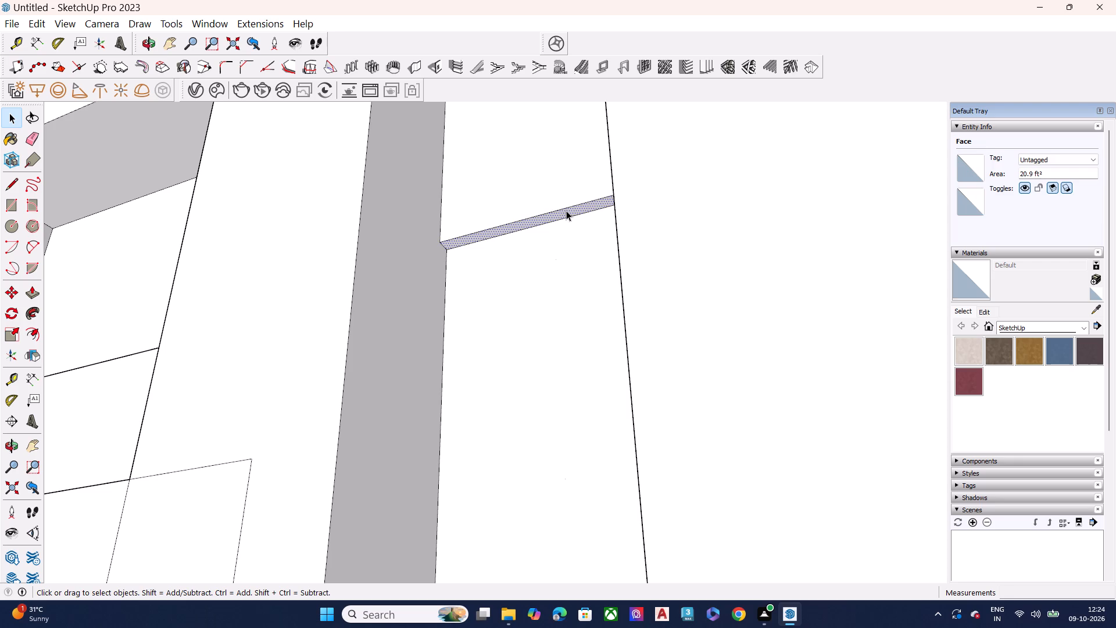
key(m)
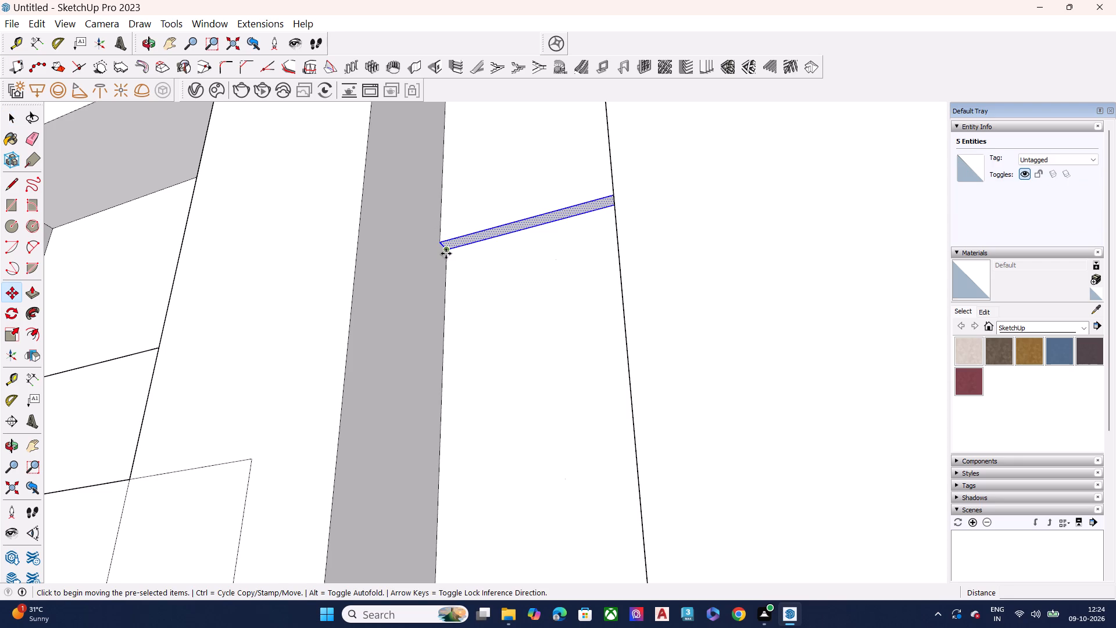
click(446, 252)
scroll(443, 281, down, 3)
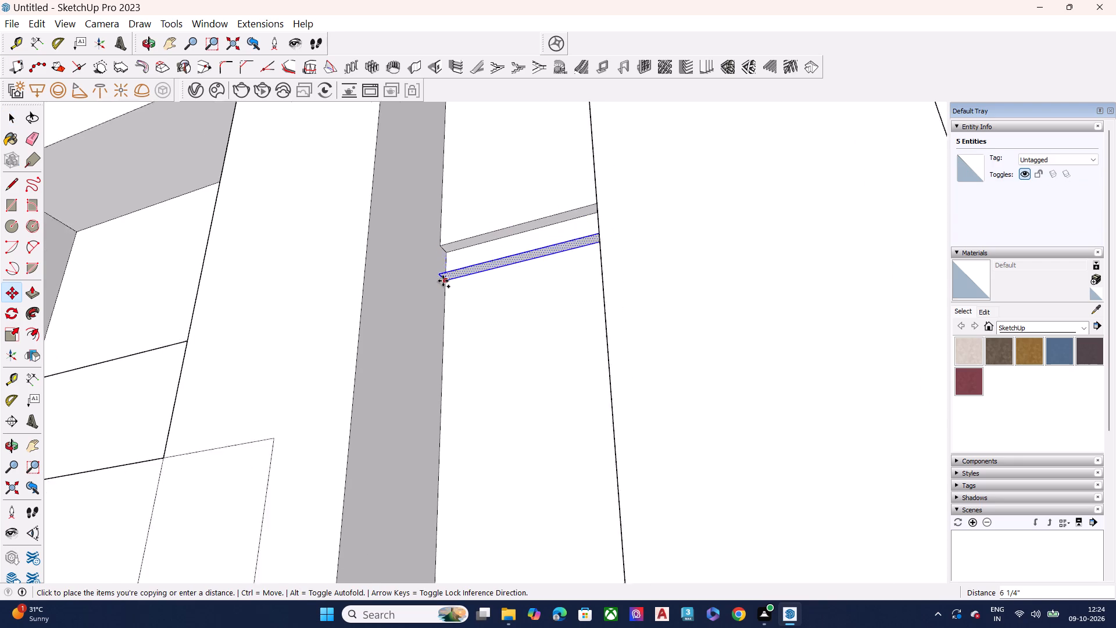
scroll(443, 281, down, 4)
scroll(443, 281, up, 1)
scroll(443, 281, down, 4)
middle_drag(448, 281, 422, 413)
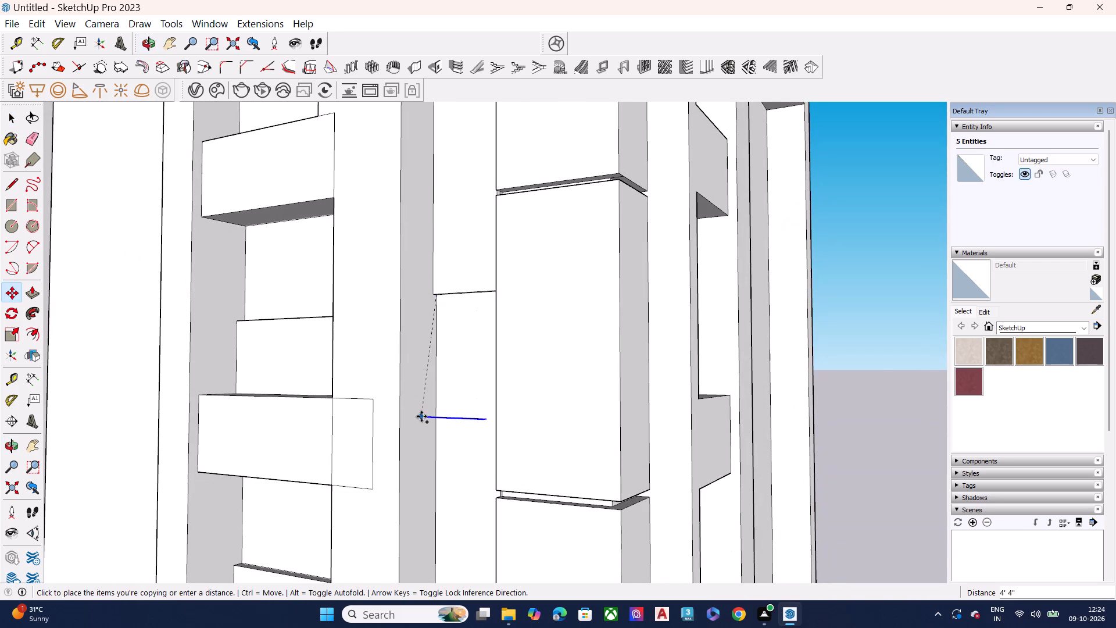
middle_drag(440, 400, 401, 618)
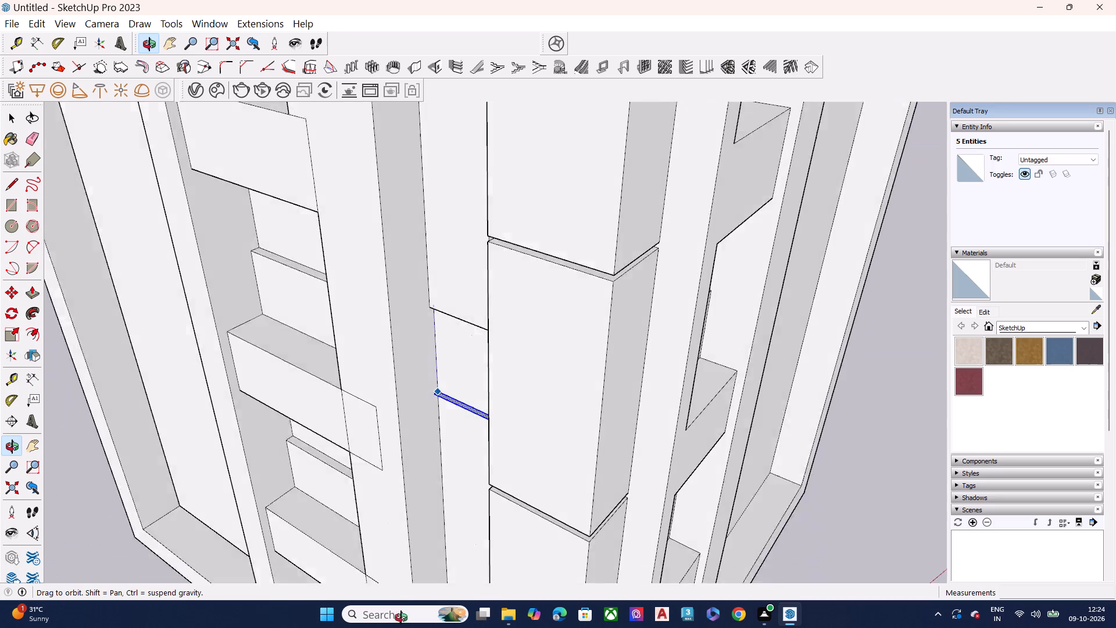
middle_drag(401, 618, 409, 602)
scroll(398, 627, up, 1)
scroll(449, 362, down, 7)
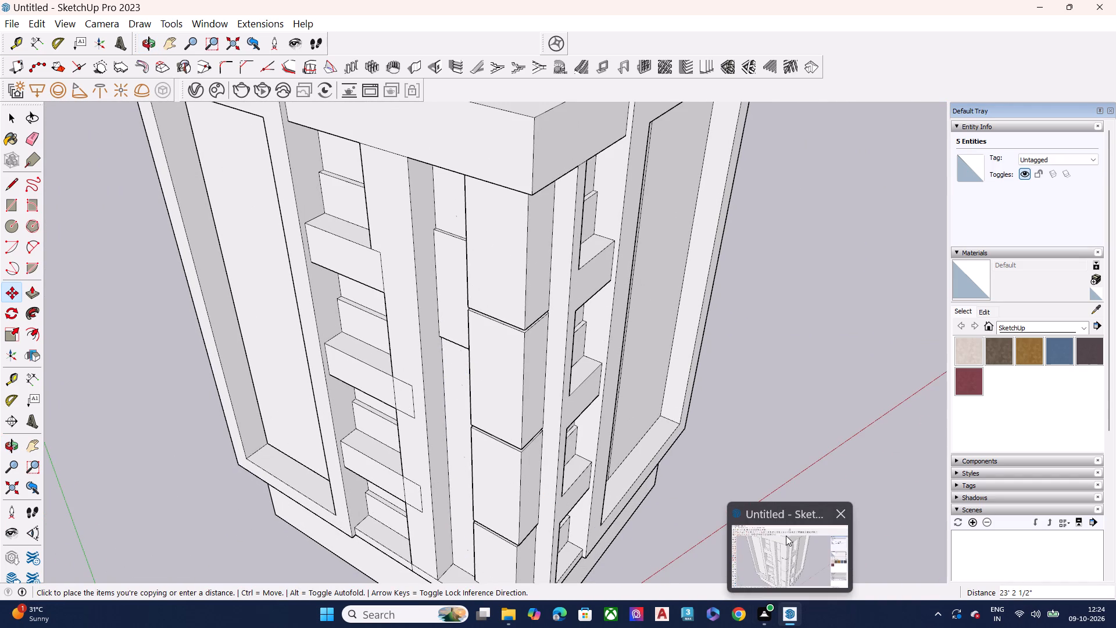
click(507, 616)
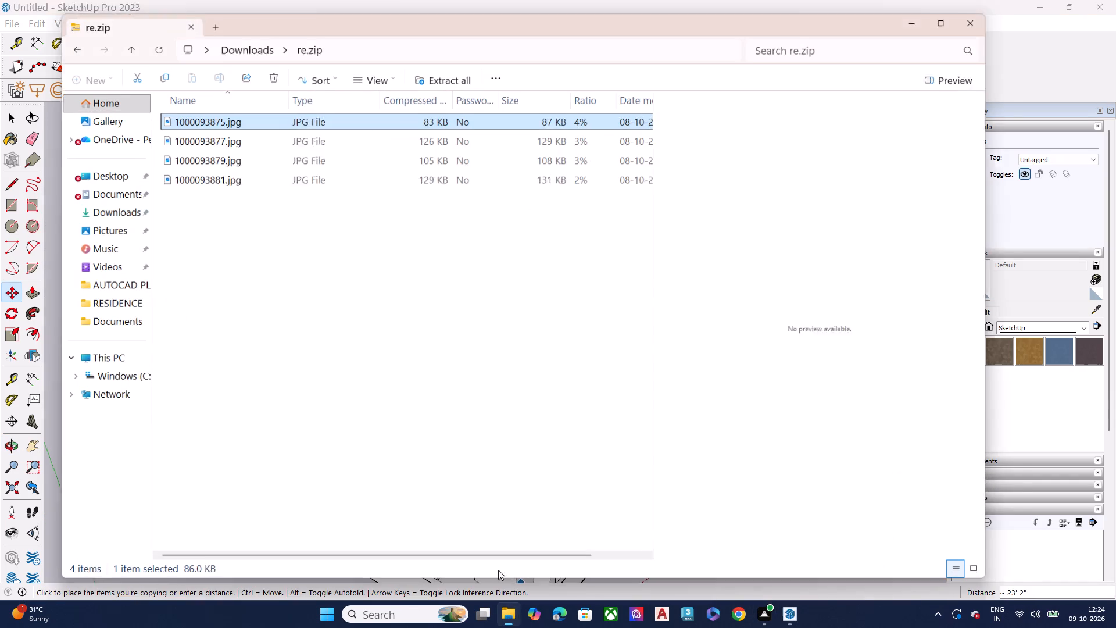
click(244, 115)
double_click(244, 115)
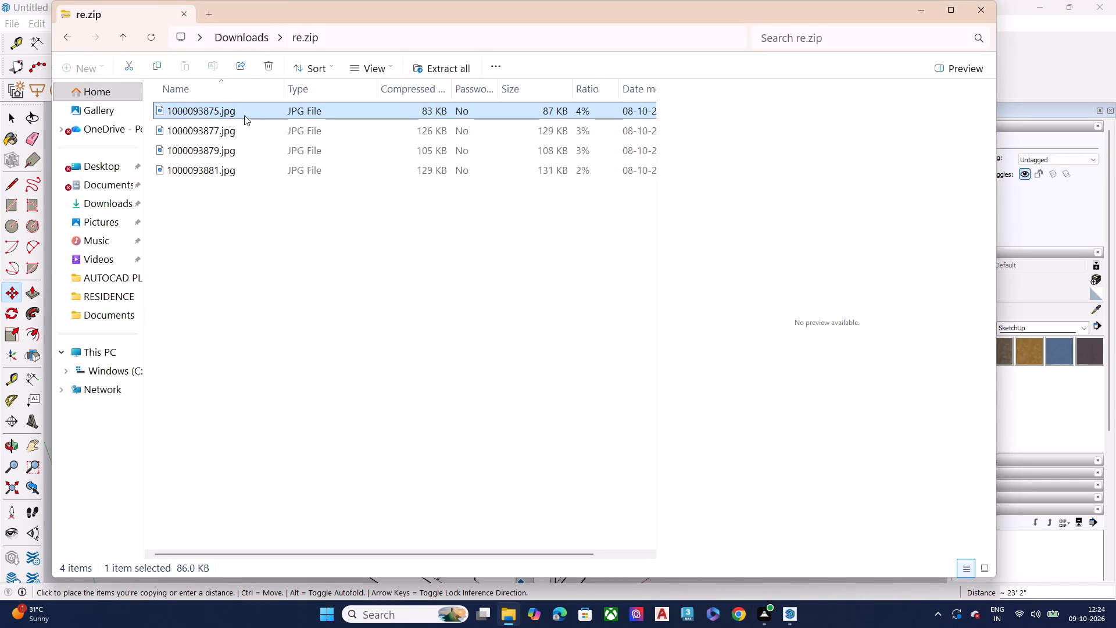
click(831, 104)
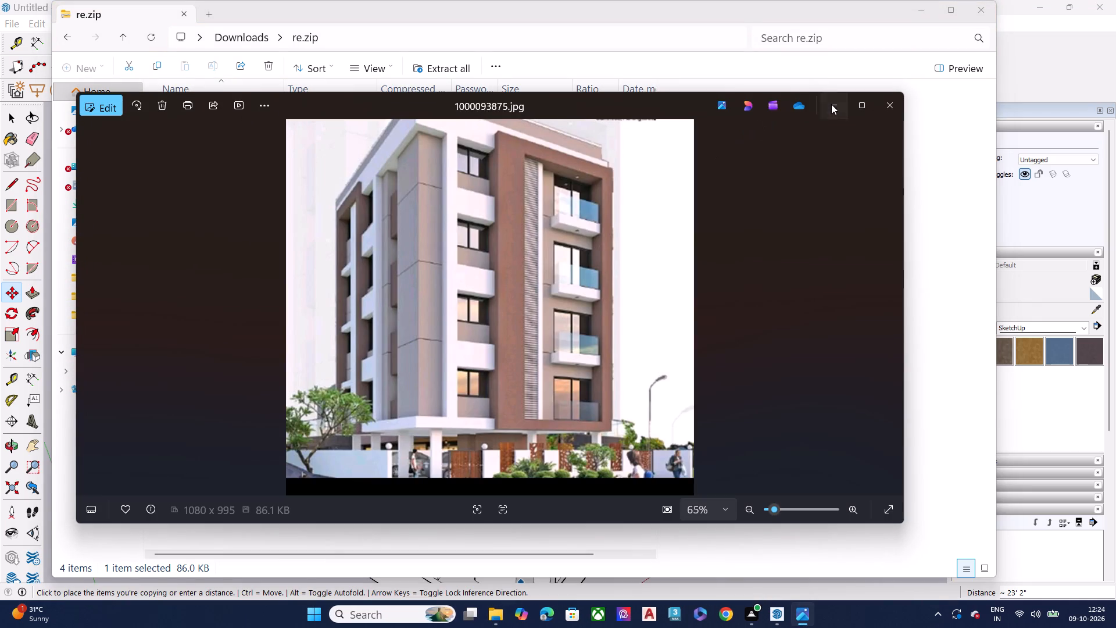
click(916, 9)
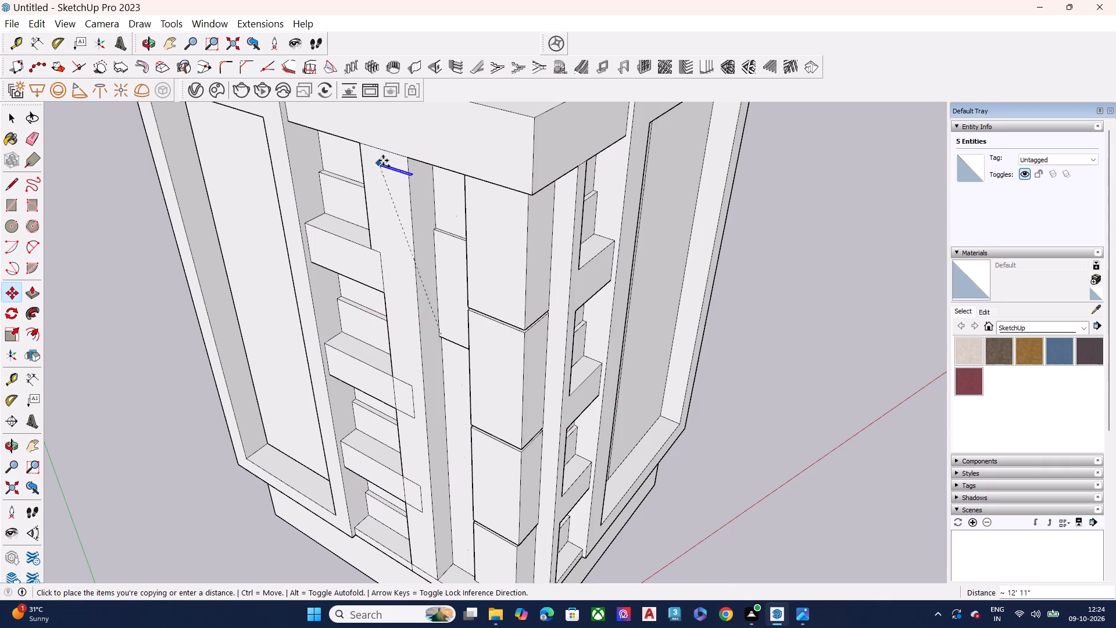
scroll(418, 261, down, 5)
middle_drag(438, 386, 410, 242)
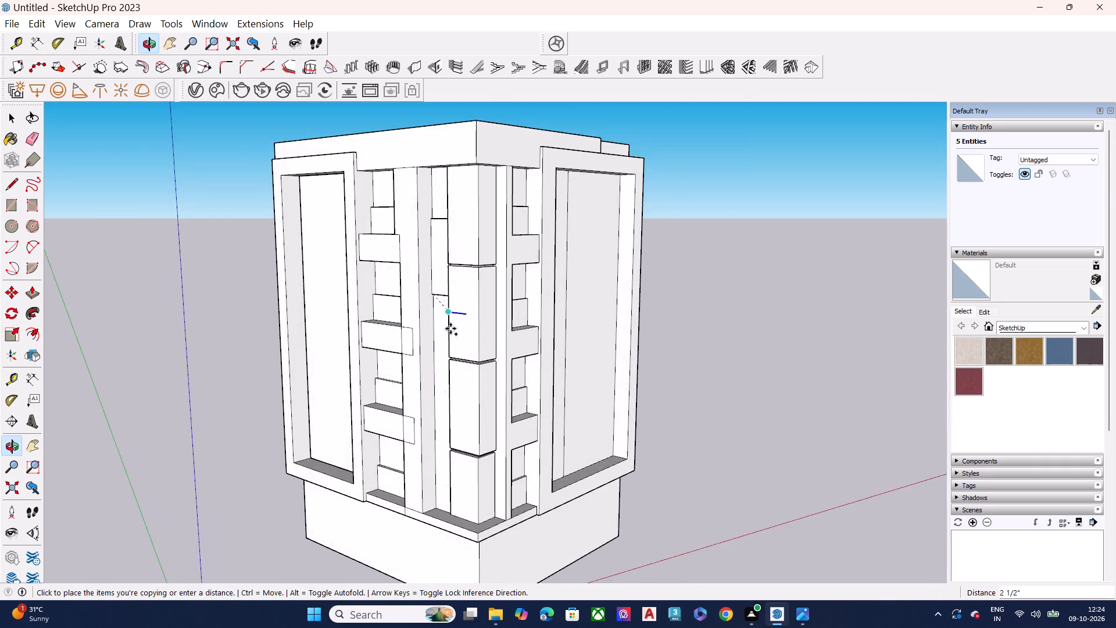
scroll(450, 333, up, 8)
scroll(439, 361, down, 1)
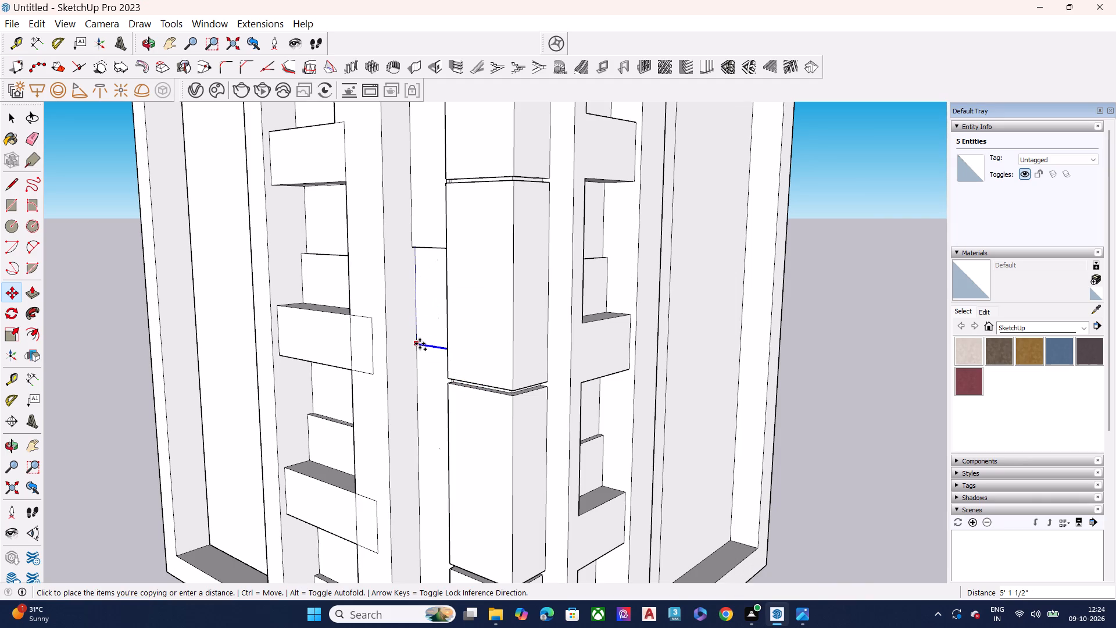
click(420, 341)
Make a group from the copied narrow face and its edges on the recessed strip.
scroll(436, 348, up, 4)
scroll(436, 348, down, 1)
scroll(436, 348, up, 5)
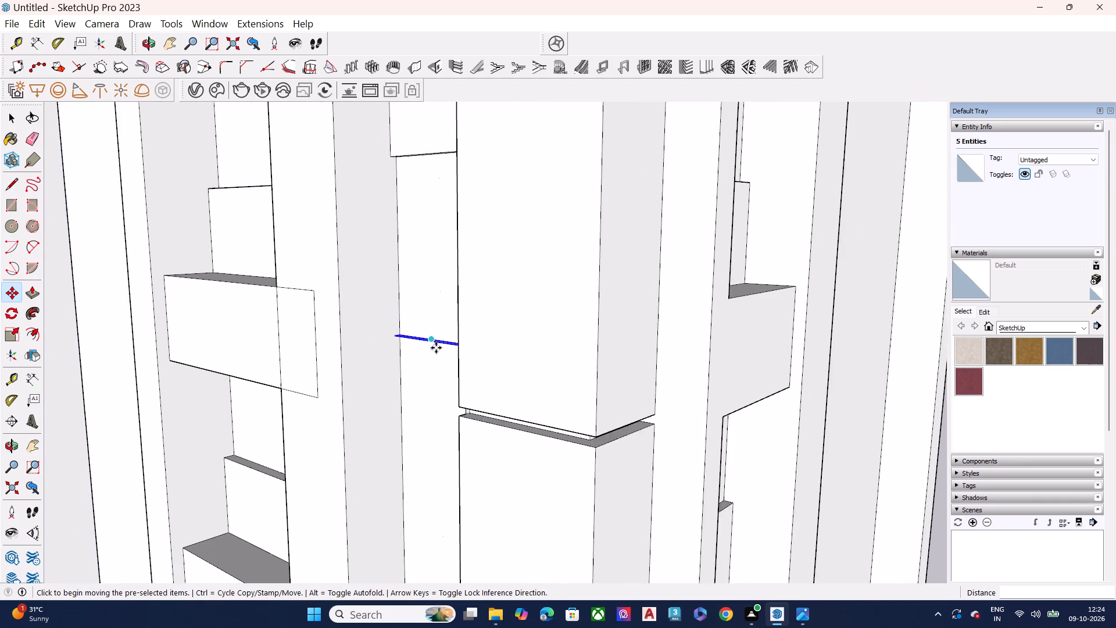
middle_drag(435, 353, 467, 401)
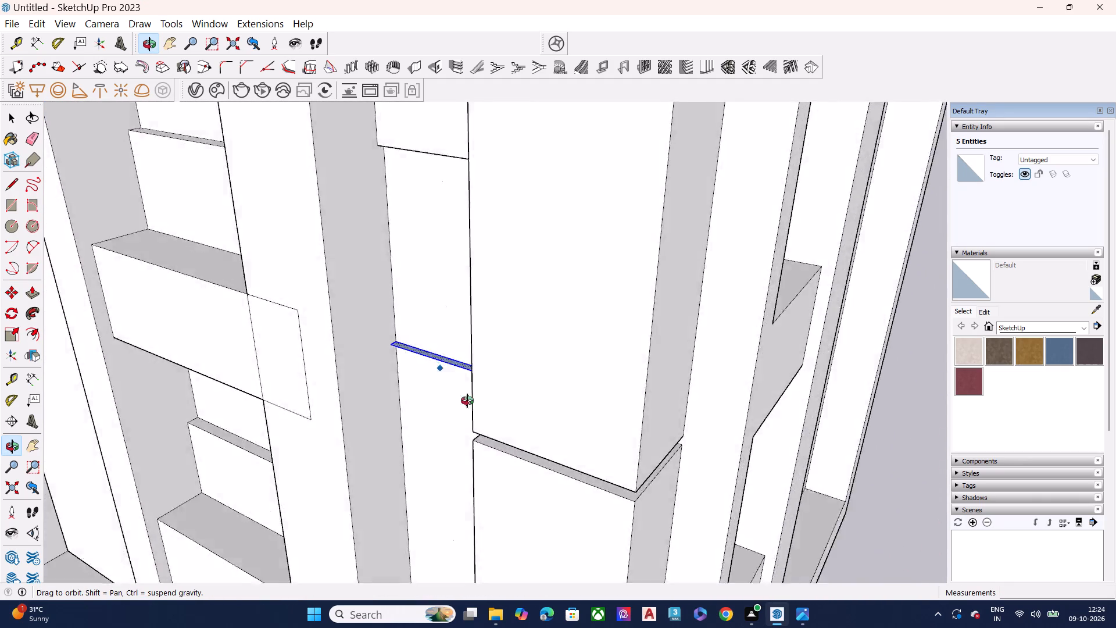
middle_drag(467, 401, 510, 179)
key(space)
click(457, 303)
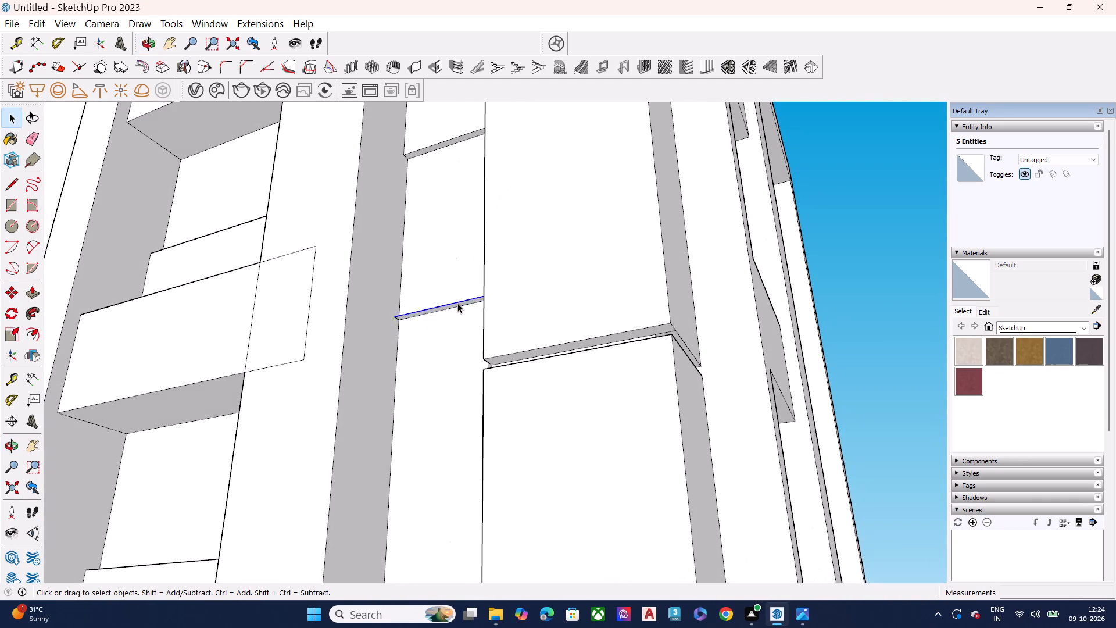
middle_drag(466, 271, 457, 579)
scroll(457, 579, up, 7)
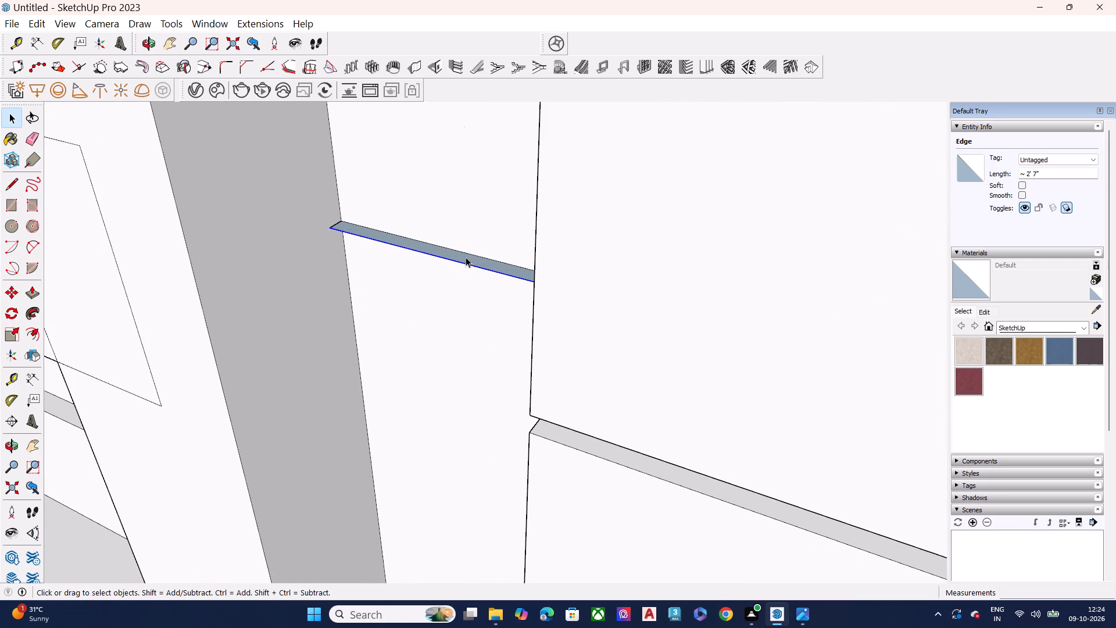
click(466, 256)
middle_drag(466, 258, 452, 419)
scroll(452, 419, up, 1)
double_click(469, 327)
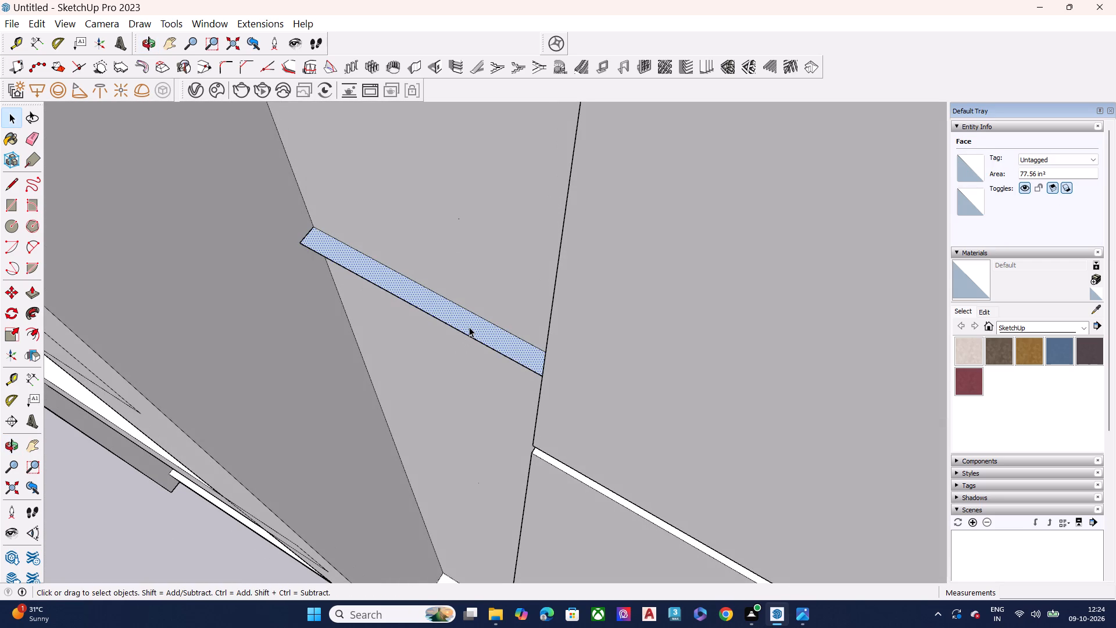
right_click(469, 327)
click(517, 449)
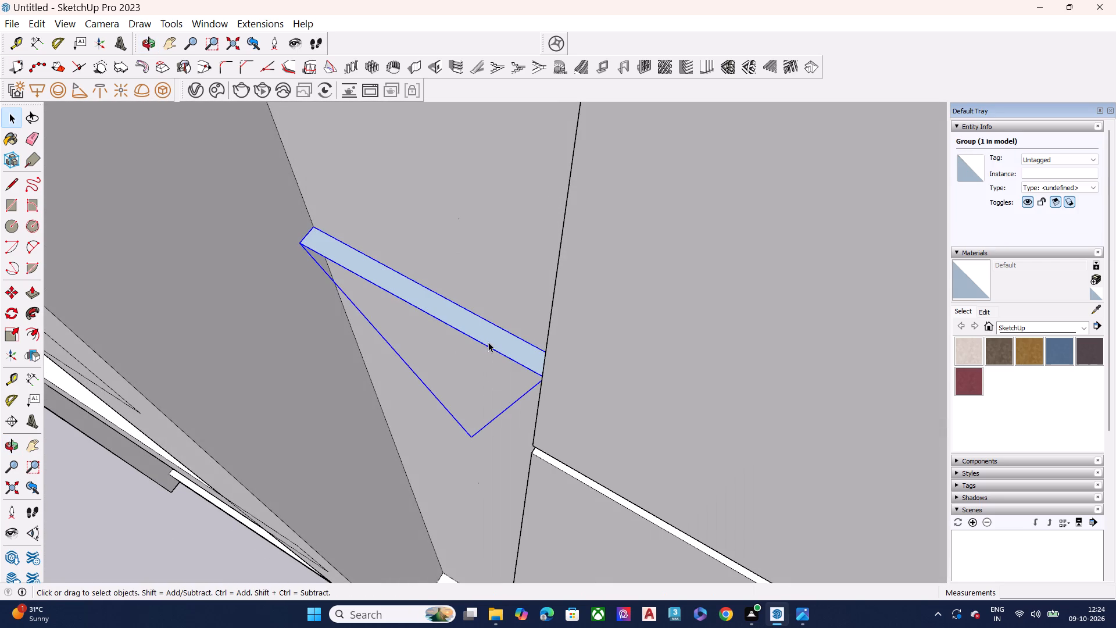
Open the narrow face's group on the recessed strip and push/pull the face about 5' 10" down into a block.
click(488, 342)
triple_click(497, 336)
click(496, 337)
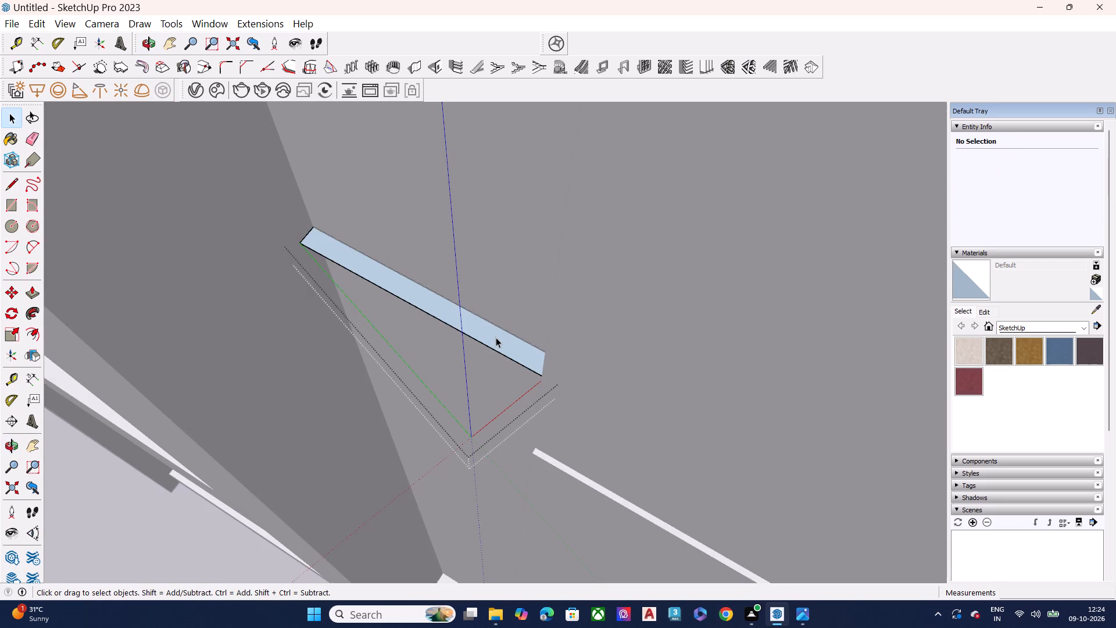
key(p)
click(496, 337)
scroll(488, 422, down, 3)
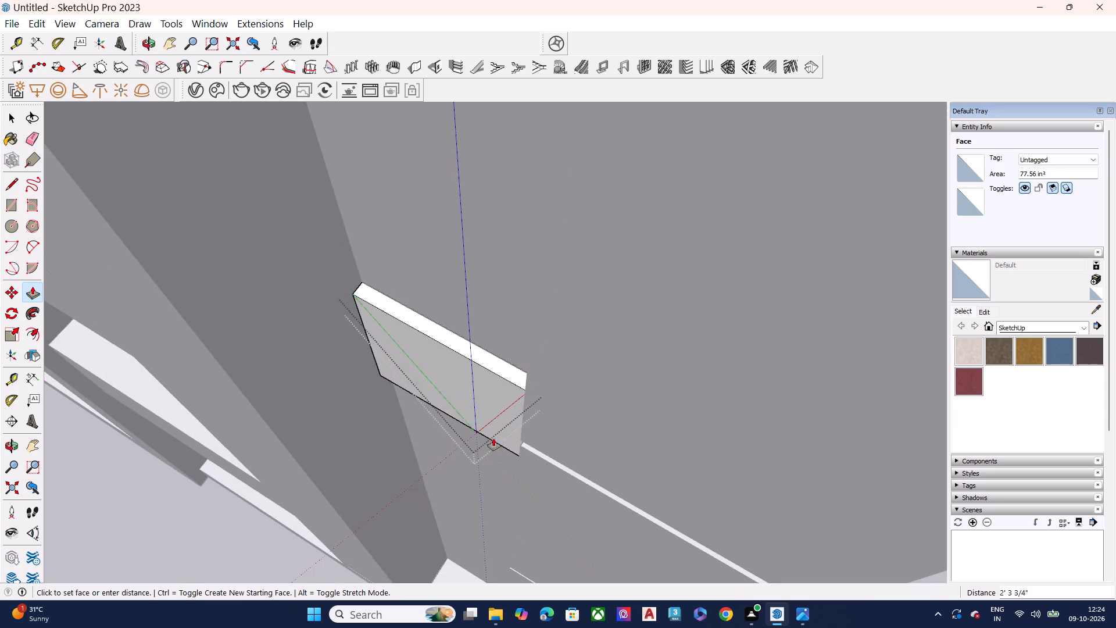
middle_drag(493, 440, 480, 231)
middle_drag(496, 377, 509, 308)
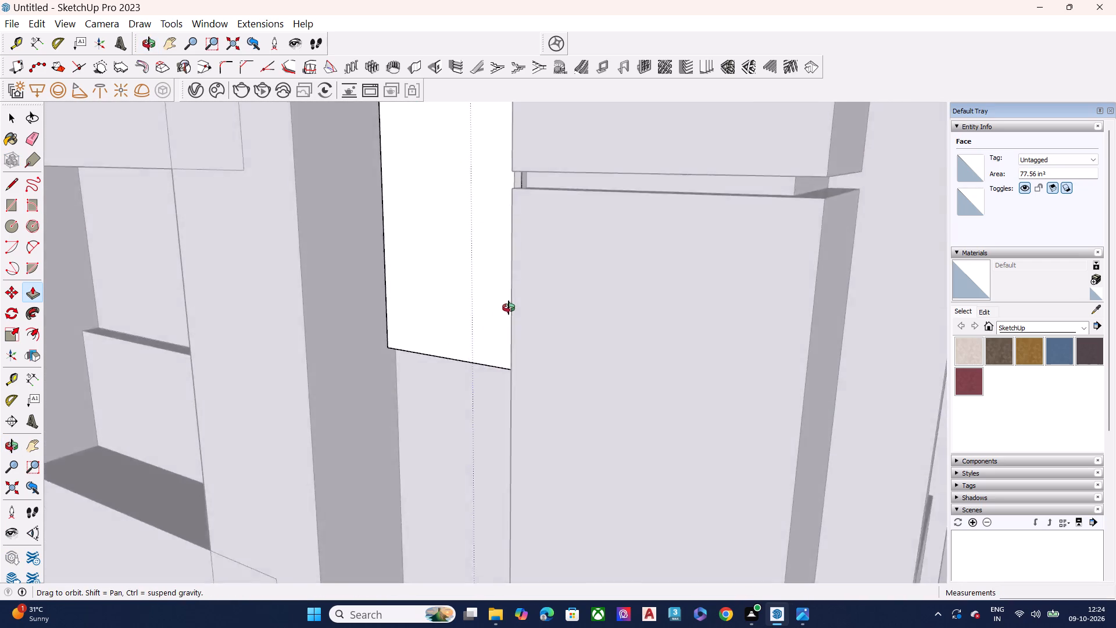
middle_drag(509, 308, 517, 294)
scroll(519, 291, up, 1)
scroll(405, 305, down, 11)
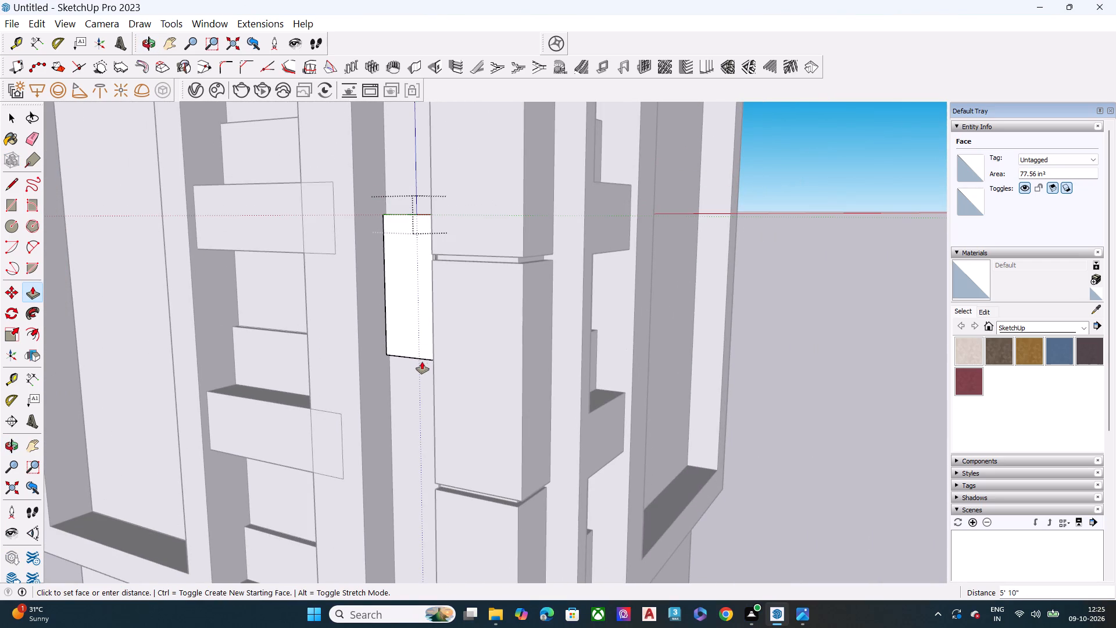
click(422, 363)
key(space)
scroll(396, 322, down, 5)
middle_drag(416, 379, 458, 270)
scroll(460, 270, up, 2)
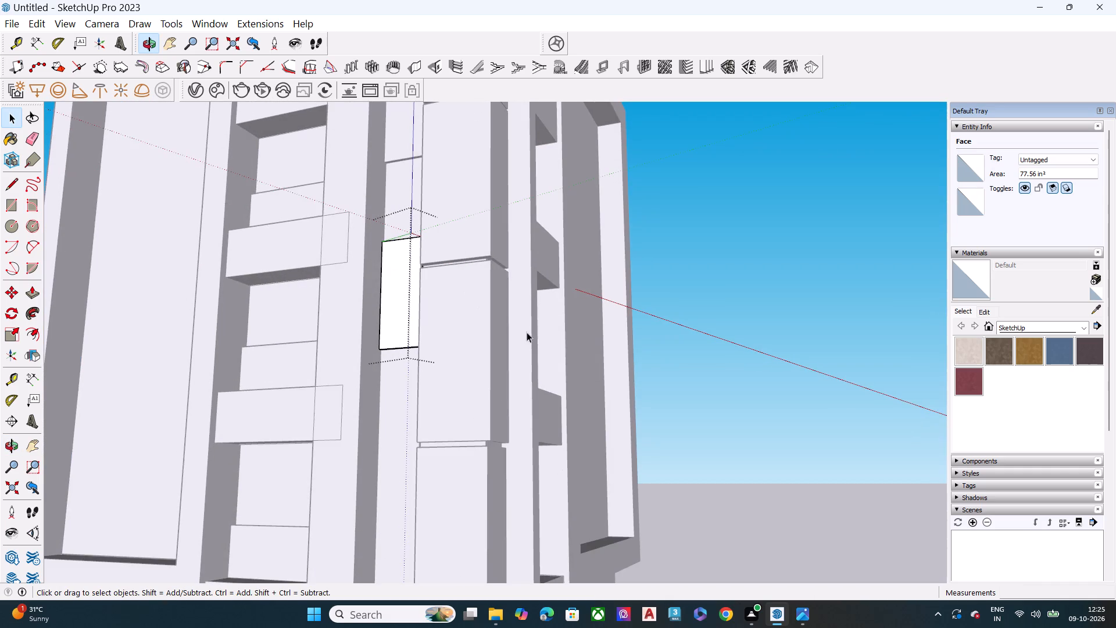
click(706, 354)
Inside the new block's group, copy its top face and edges about 10' straight down the recessed strip, consulting the reference photo for spacing.
middle_drag(399, 183, 433, 594)
scroll(430, 574, up, 10)
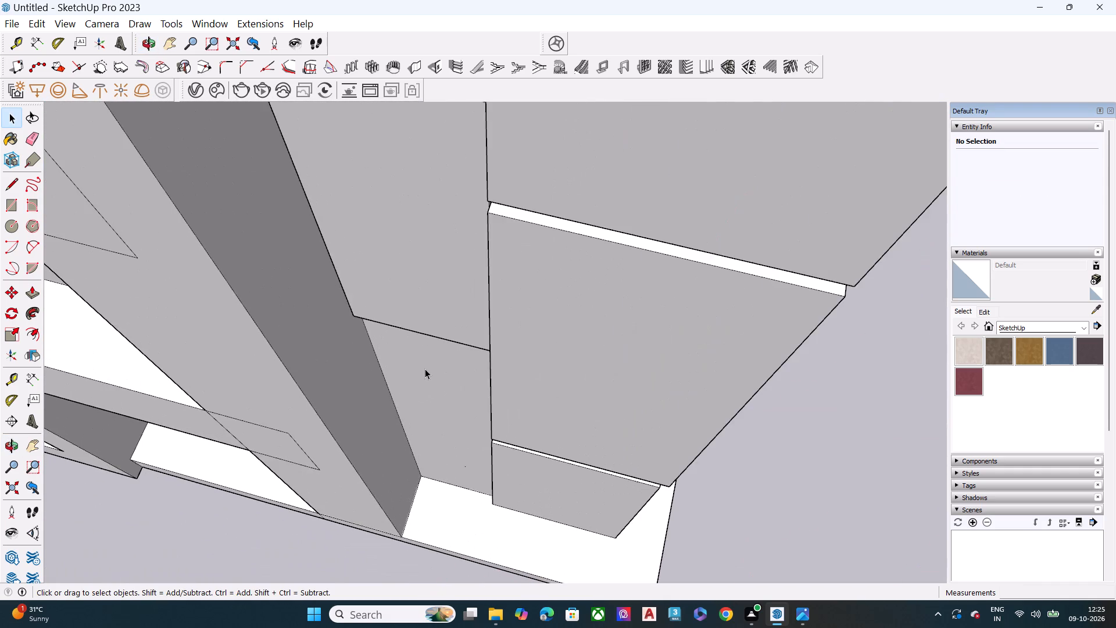
scroll(430, 374, down, 2)
scroll(434, 380, up, 1)
scroll(434, 381, down, 3)
middle_drag(444, 388, 412, 383)
scroll(407, 223, up, 2)
scroll(410, 210, down, 1)
scroll(410, 210, up, 5)
double_click(436, 214)
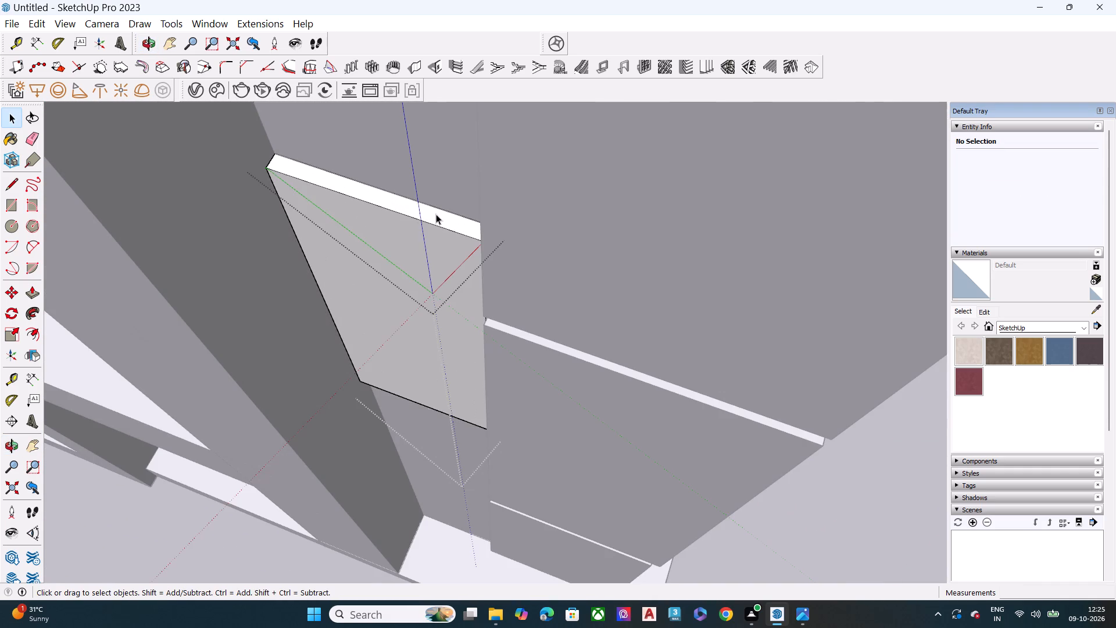
double_click(436, 214)
click(436, 214)
double_click(434, 214)
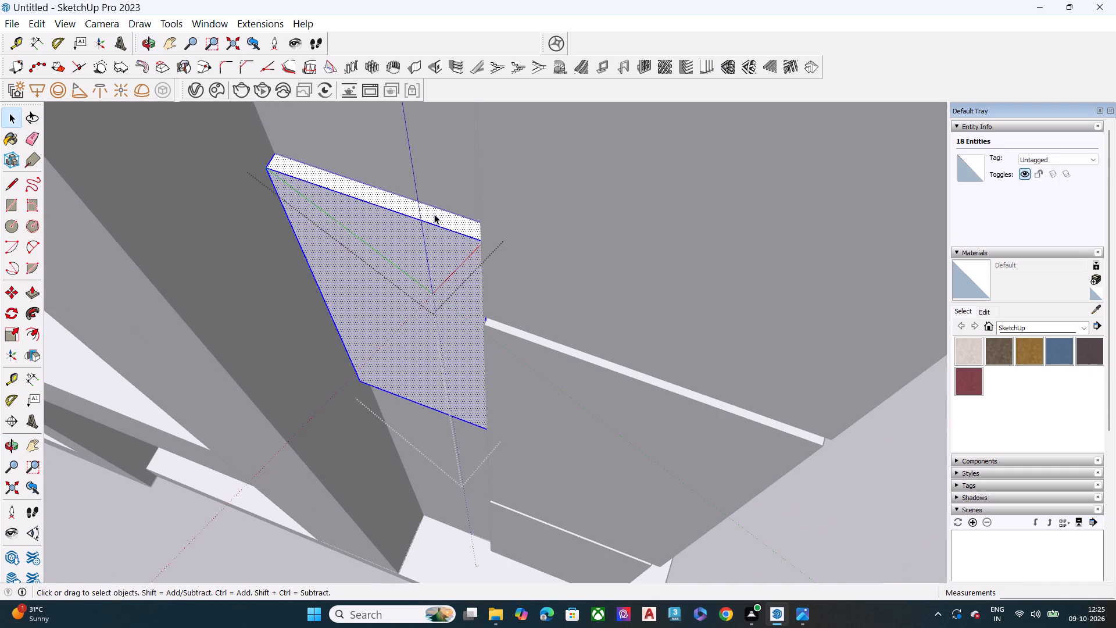
key(space)
click(434, 214)
click(437, 219)
double_click(437, 219)
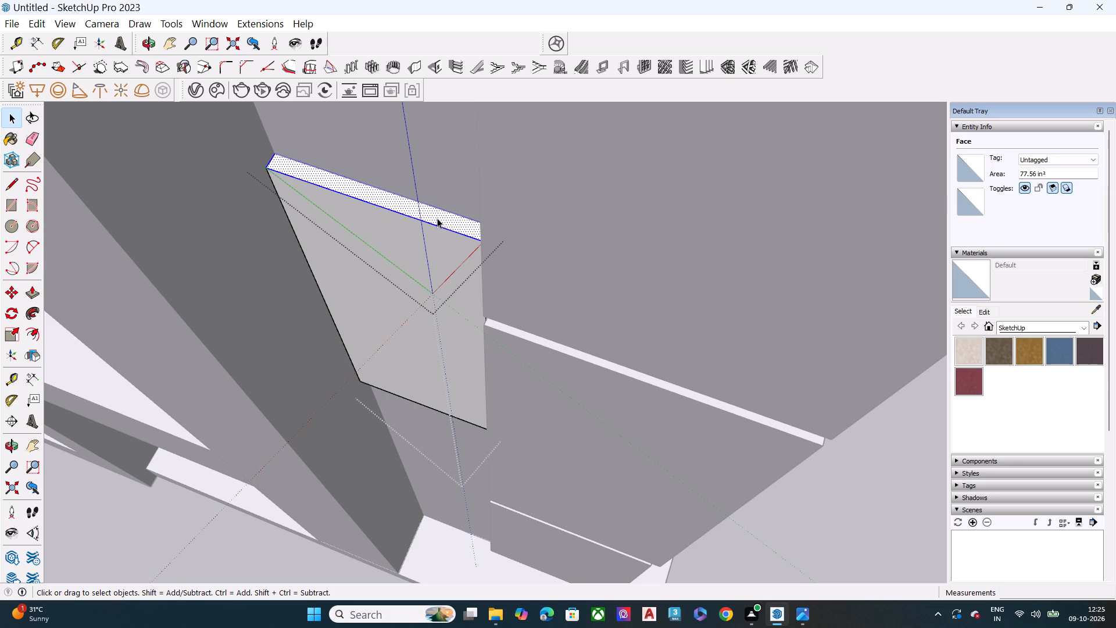
double_click(437, 218)
double_click(437, 218)
double_click(439, 215)
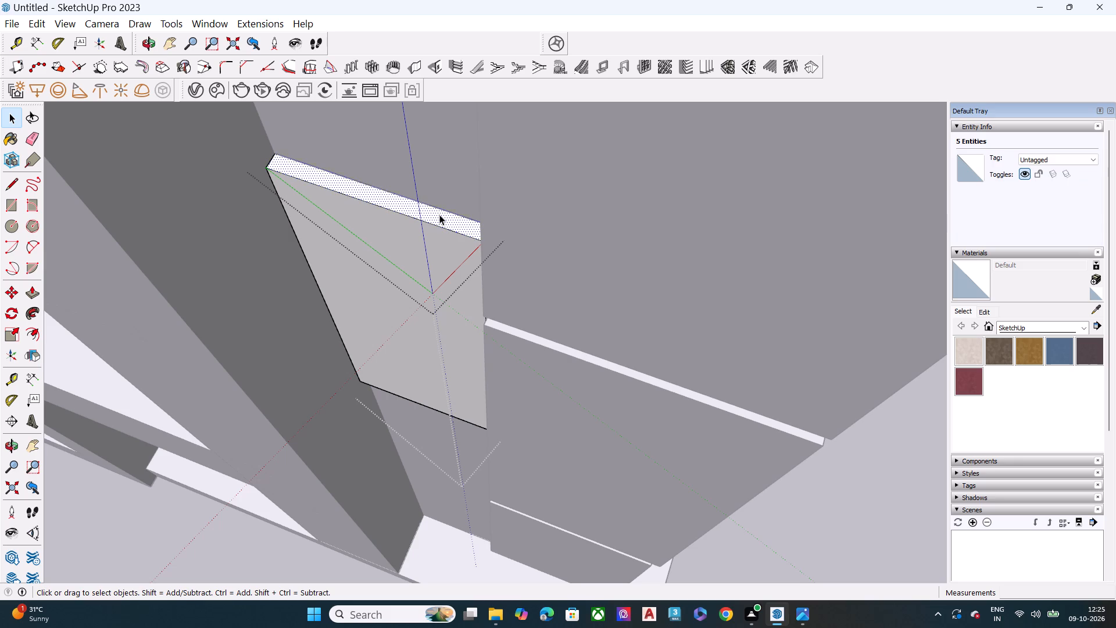
click(439, 215)
scroll(439, 215, up, 1)
double_click(439, 215)
middle_drag(439, 215, 438, 227)
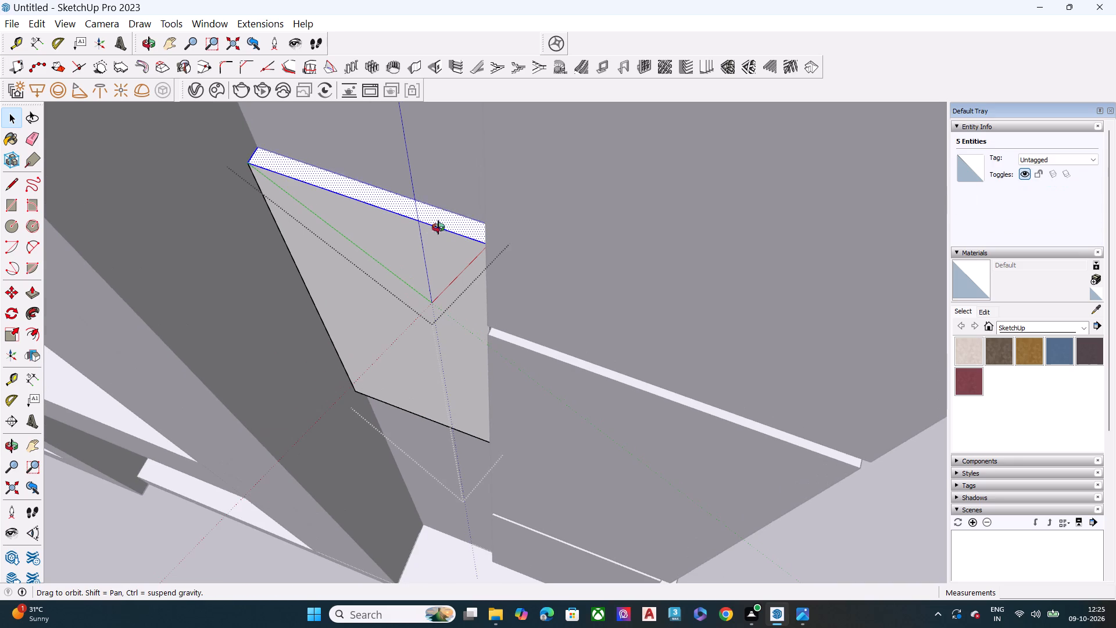
middle_drag(438, 227, 427, 294)
click(445, 283)
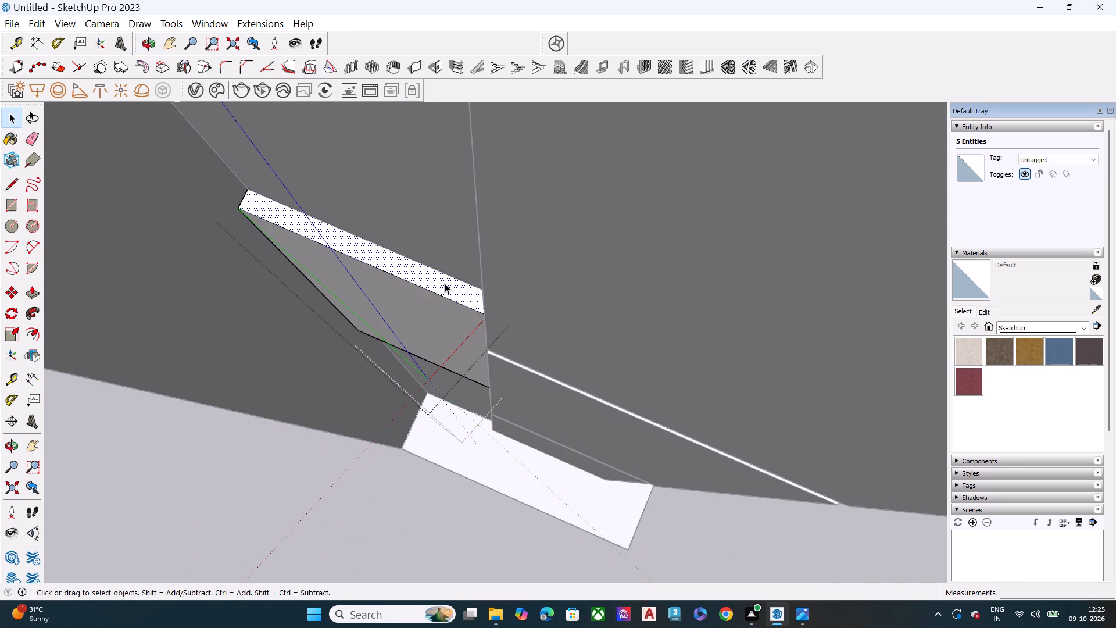
key(m)
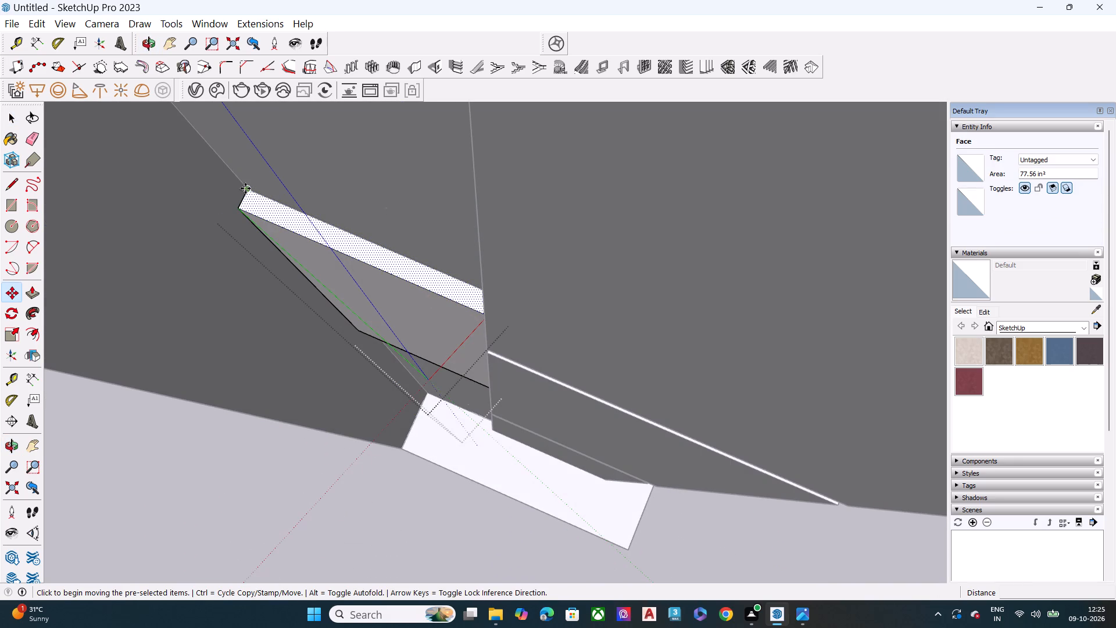
click(245, 188)
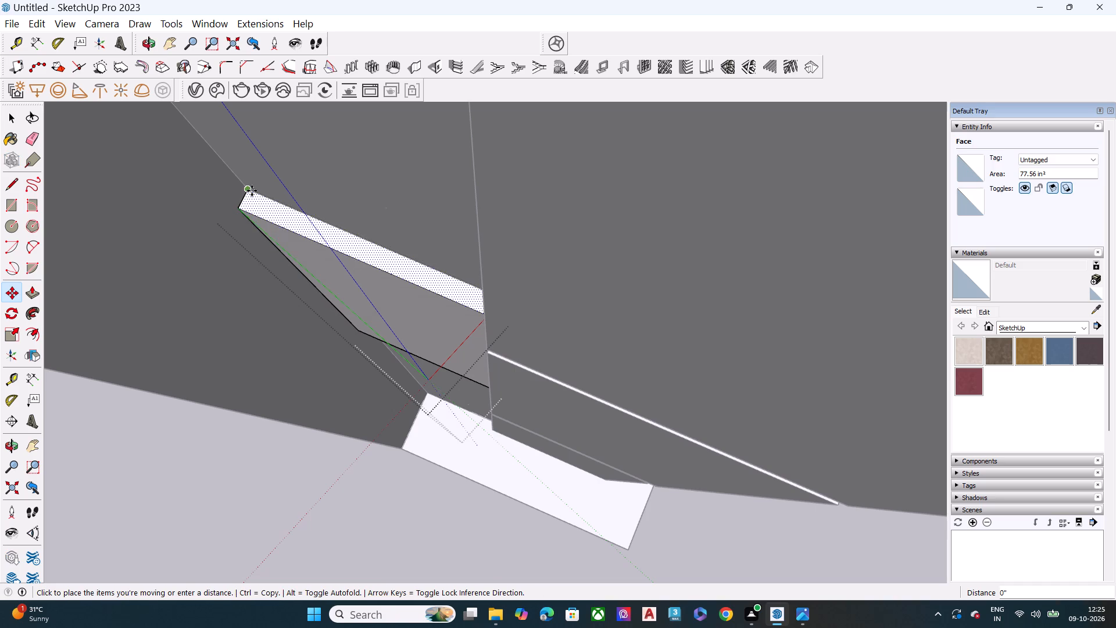
scroll(253, 257, down, 5)
middle_drag(302, 323, 306, 80)
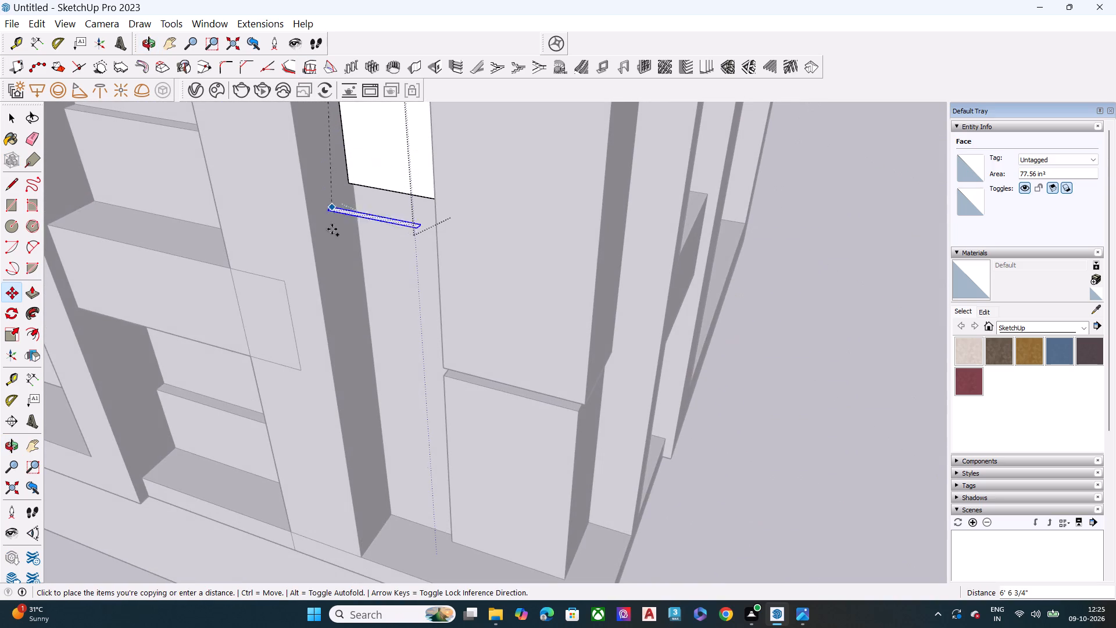
middle_drag(353, 292, 373, 174)
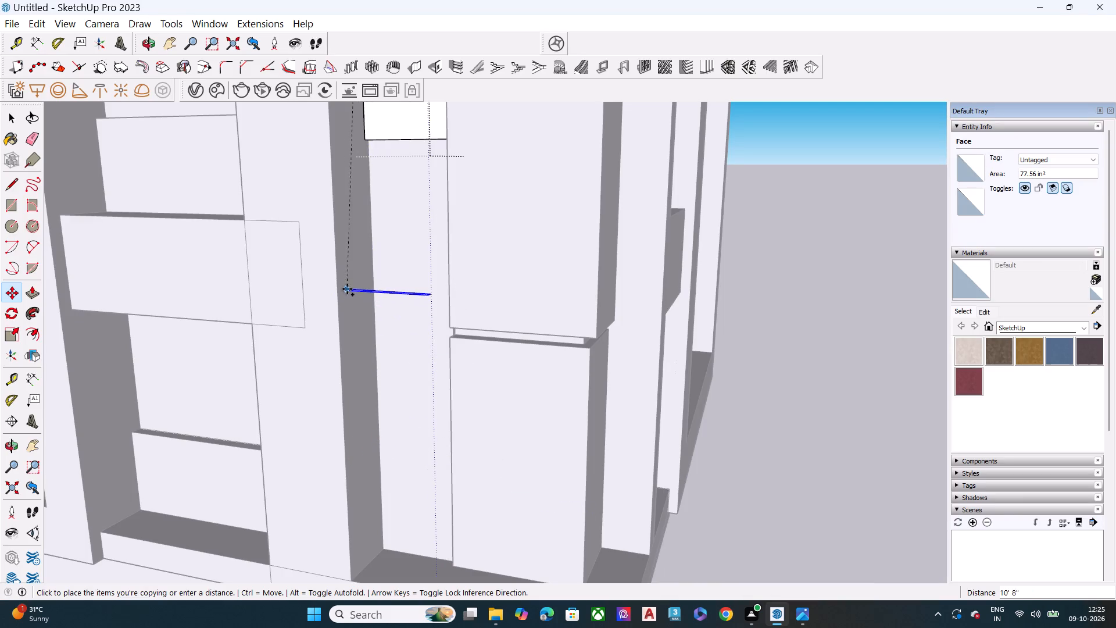
scroll(353, 337, down, 15)
scroll(373, 392, down, 3)
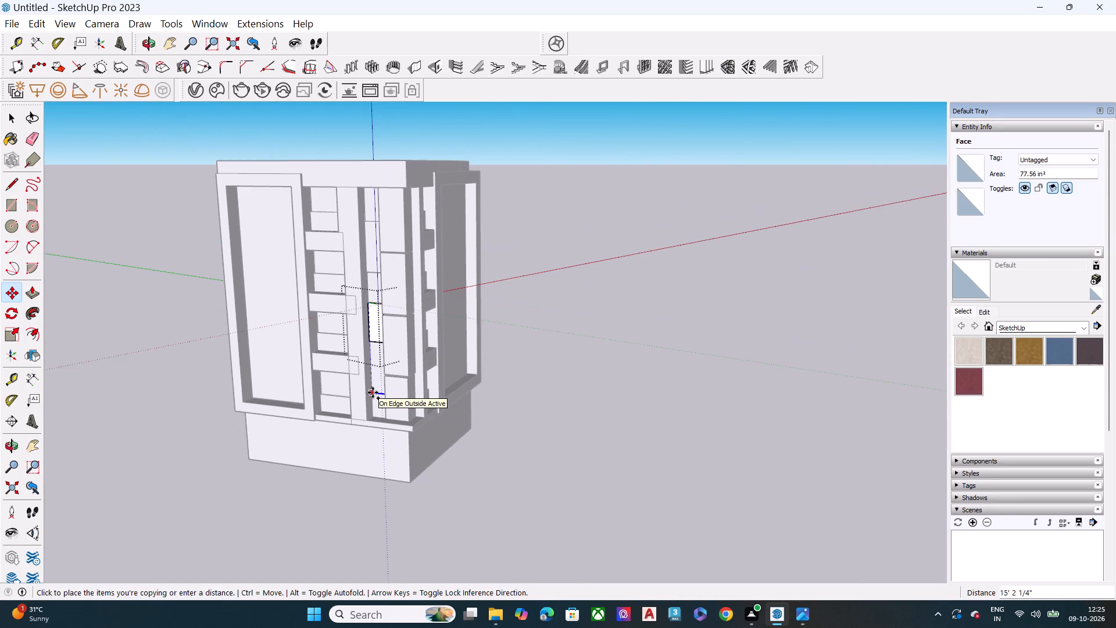
middle_drag(372, 392, 389, 361)
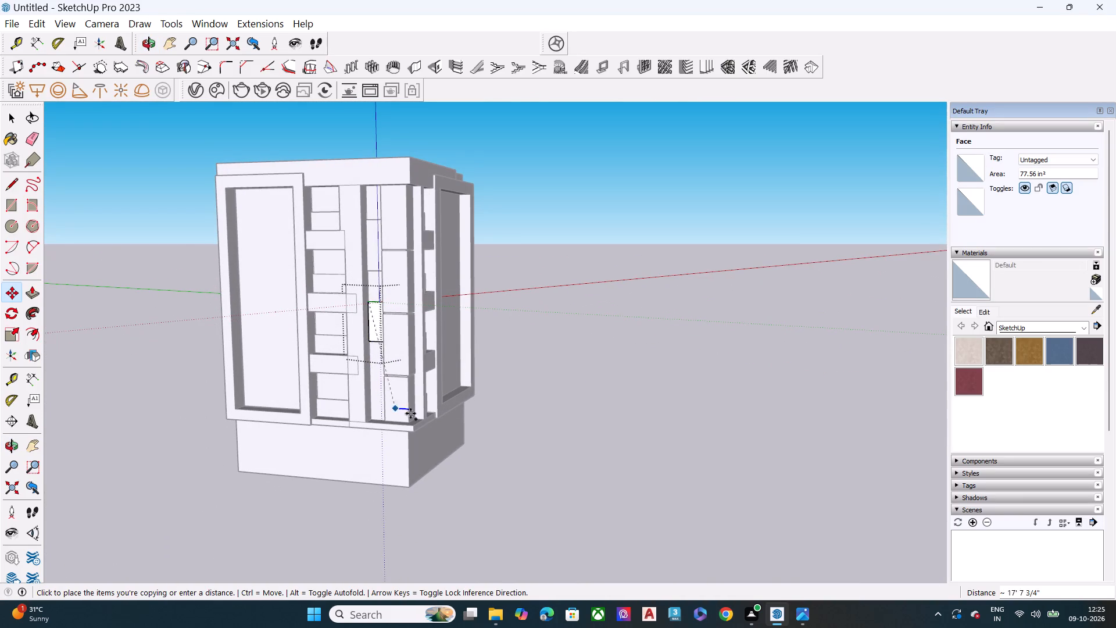
click(801, 619)
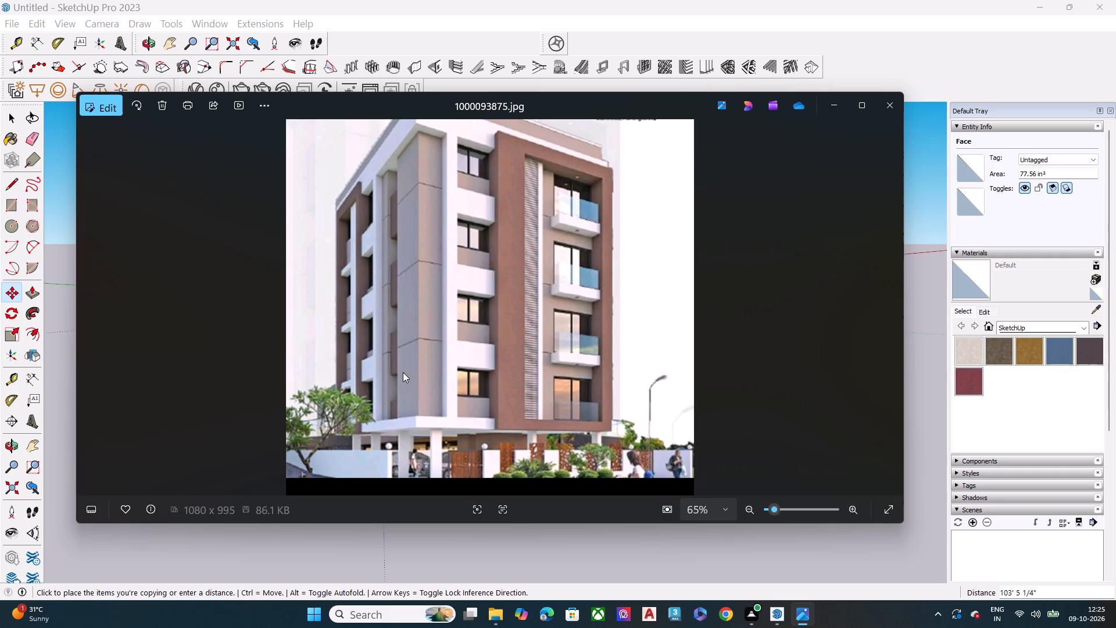
click(831, 108)
middle_drag(392, 384, 312, 385)
scroll(348, 373, up, 6)
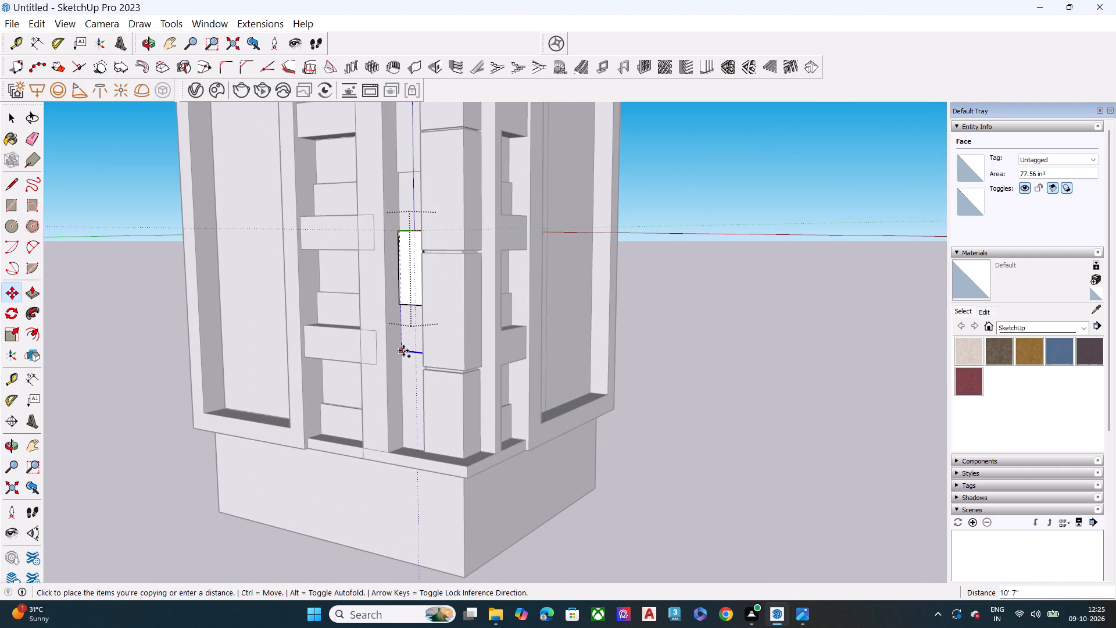
click(403, 345)
key(space)
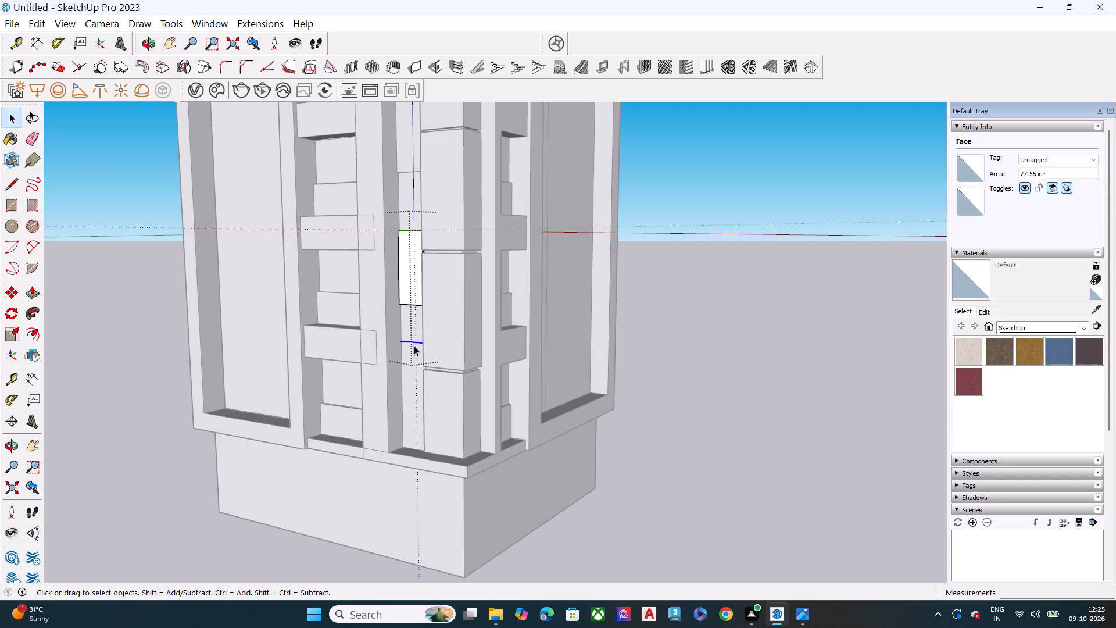
middle_drag(413, 390, 407, 389)
click(768, 403)
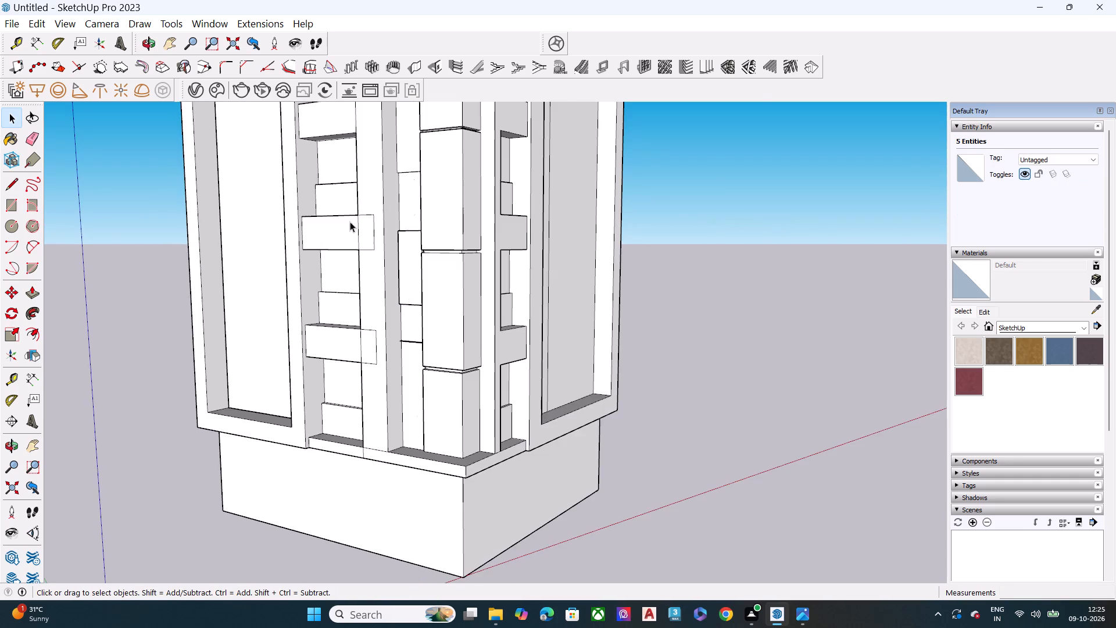
Raise the top face of the middle block on the recessed strip by about 1' 9 1/2" with Push/Pull.
scroll(359, 220, up, 8)
middle_drag(431, 242, 464, 460)
scroll(464, 460, up, 1)
scroll(457, 290, up, 4)
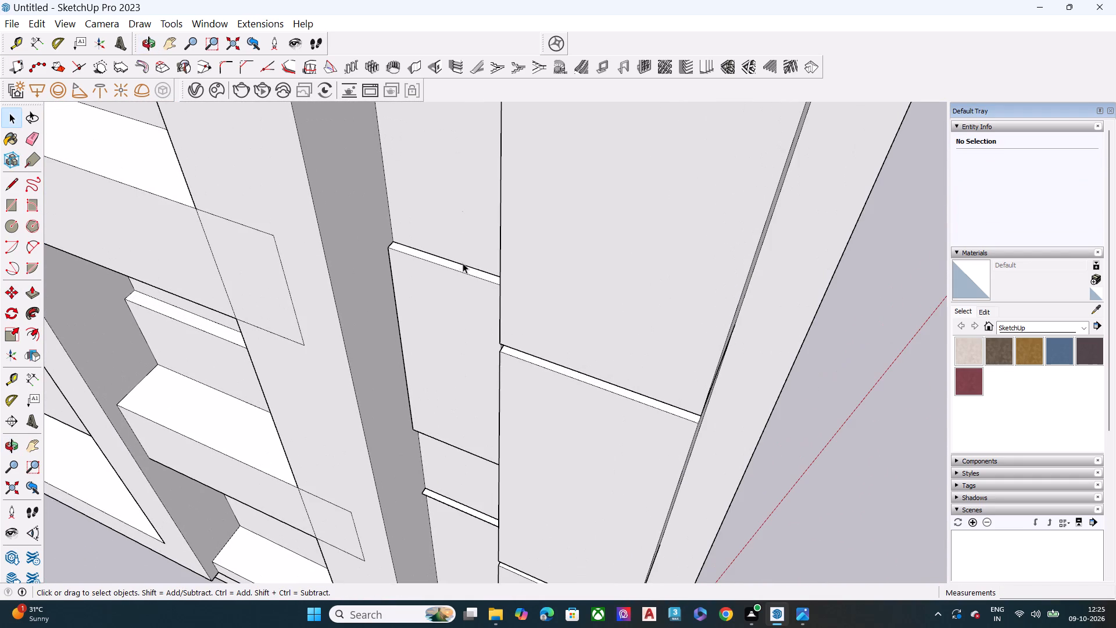
triple_click(465, 269)
click(466, 269)
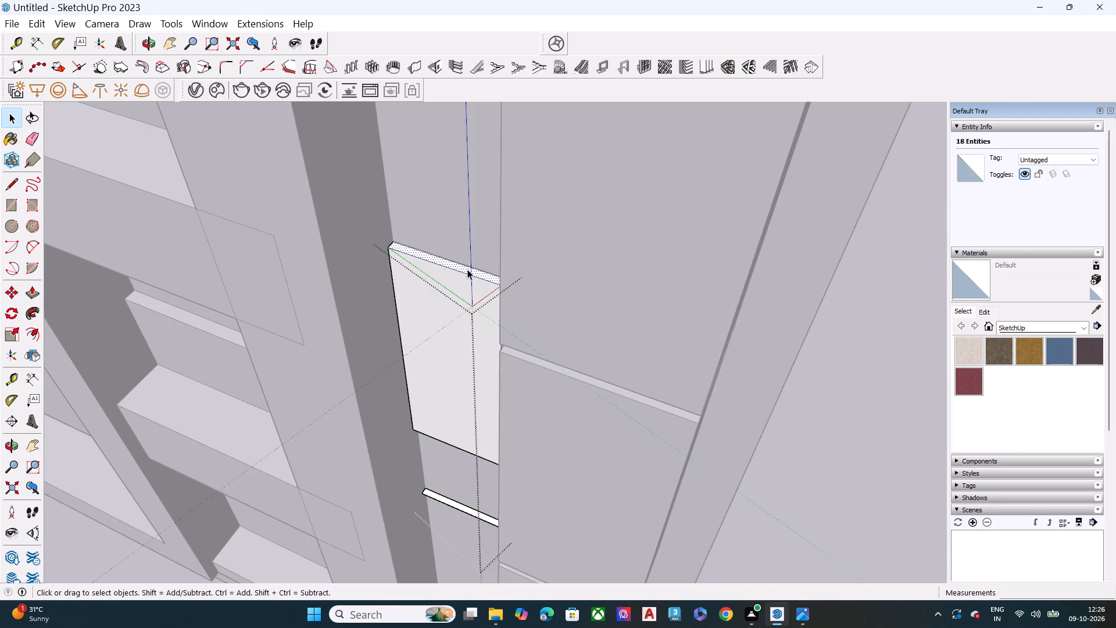
click(468, 269)
key(p)
click(468, 269)
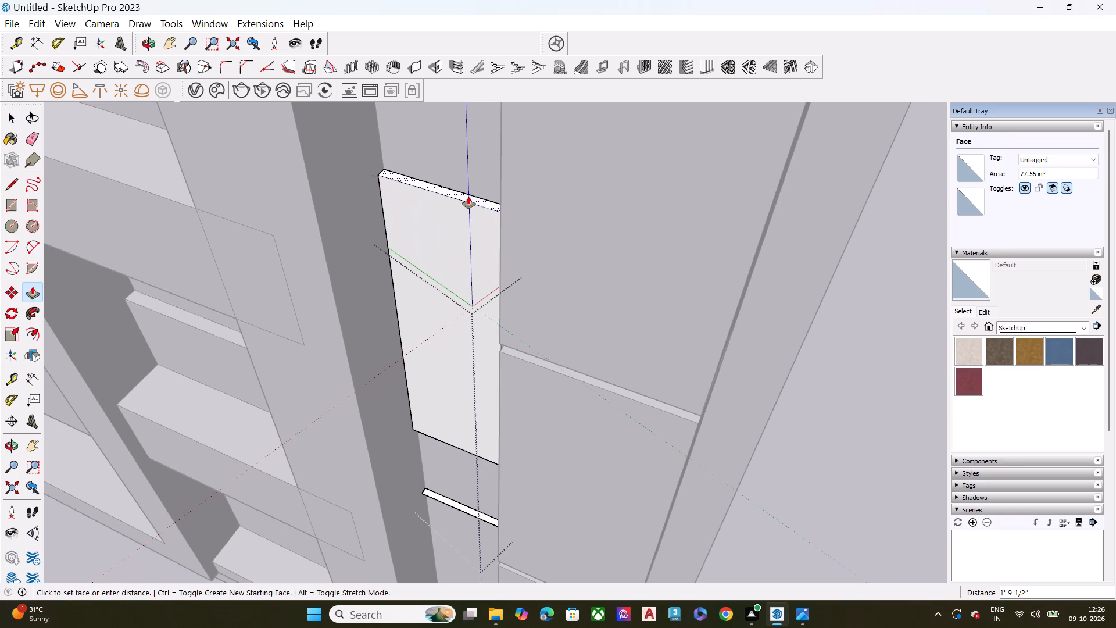
click(468, 197)
key(space)
Raise the top face of the uppermost thin block on the recessed strip by about 8" with Push/Pull.
scroll(460, 237, down, 4)
scroll(459, 244, up, 1)
scroll(459, 245, down, 4)
scroll(70, 242, down, 10)
scroll(242, 627, up, 1)
middle_drag(242, 620, 283, 544)
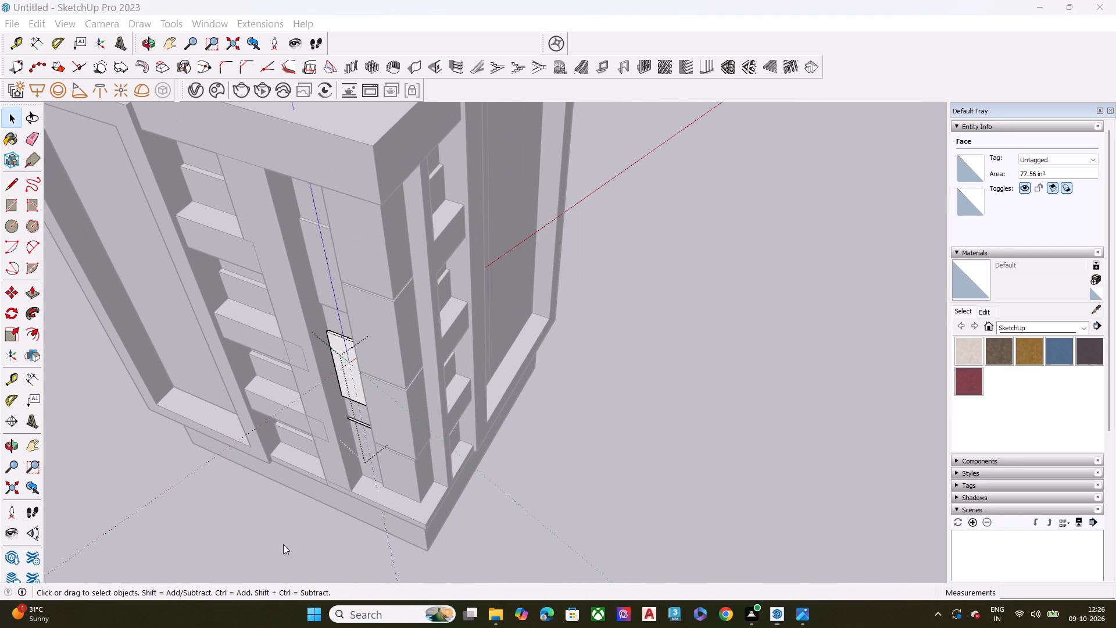
middle_drag(283, 544, 356, 405)
middle_drag(348, 432, 403, 215)
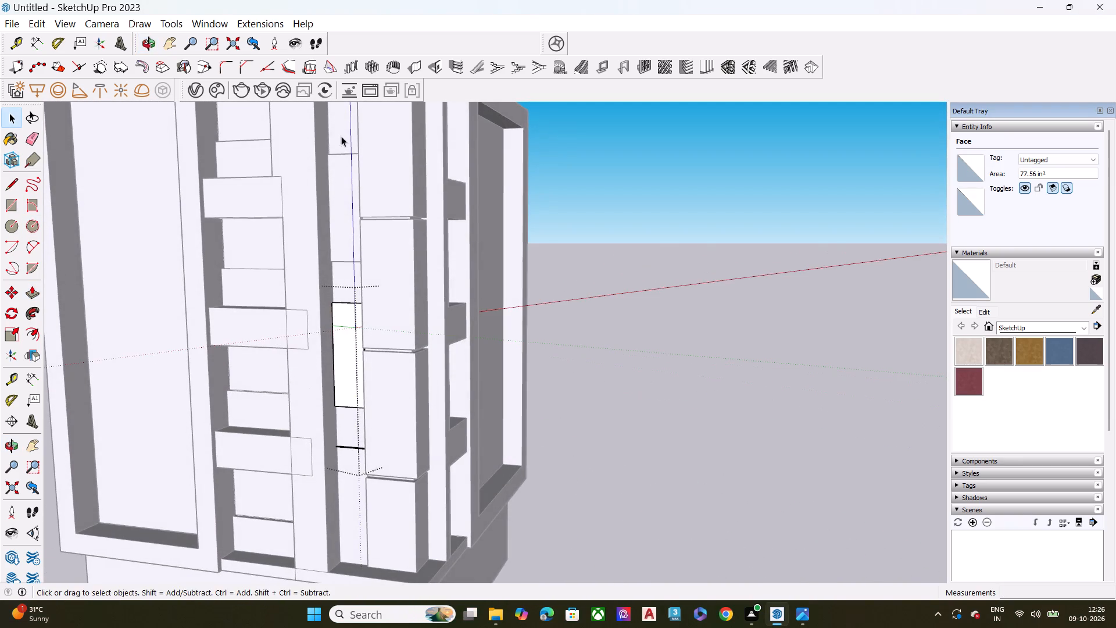
middle_drag(350, 141, 446, 247)
scroll(446, 247, up, 1)
scroll(370, 308, down, 7)
scroll(360, 201, up, 9)
middle_drag(352, 274, 349, 356)
scroll(346, 357, up, 3)
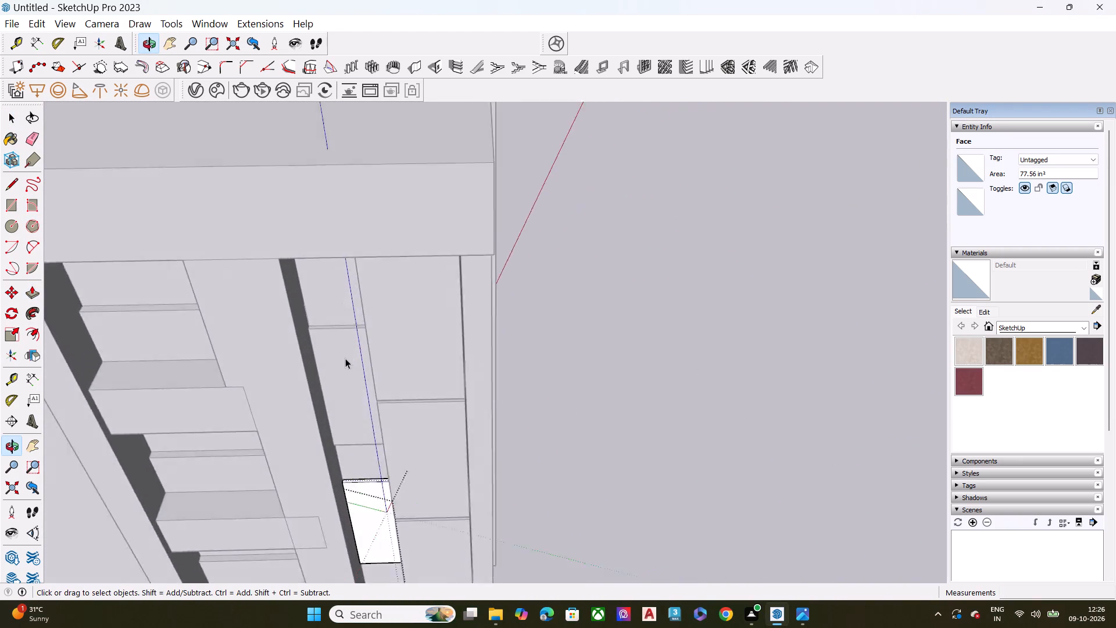
scroll(345, 358, up, 3)
click(345, 358)
middle_drag(345, 311, 343, 420)
scroll(351, 384, up, 7)
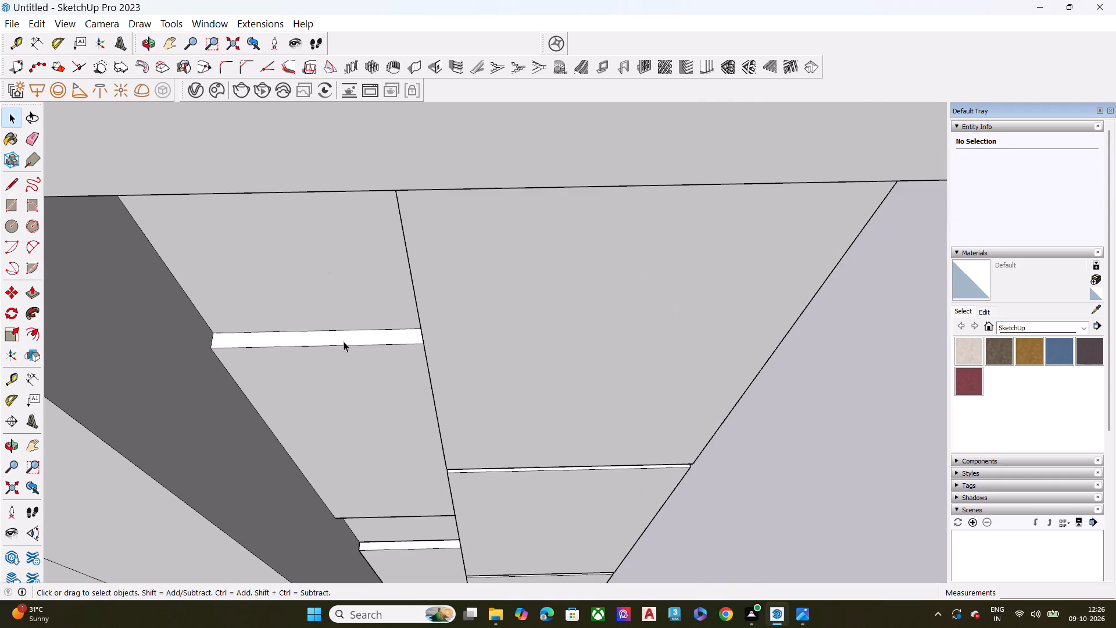
double_click(344, 337)
key(p)
click(344, 337)
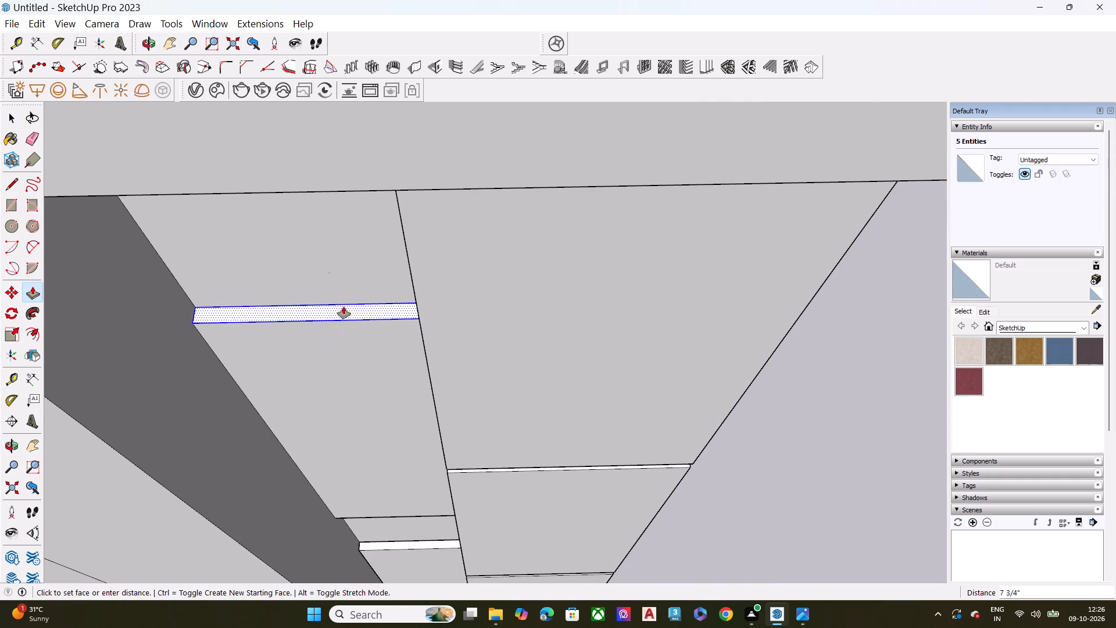
click(344, 300)
Raise the top face of the uppermost thin block on the recessed strip by about 7 3/4" more with Push/Pull.
middle_drag(381, 393, 198, 223)
scroll(198, 223, up, 2)
scroll(342, 278, down, 11)
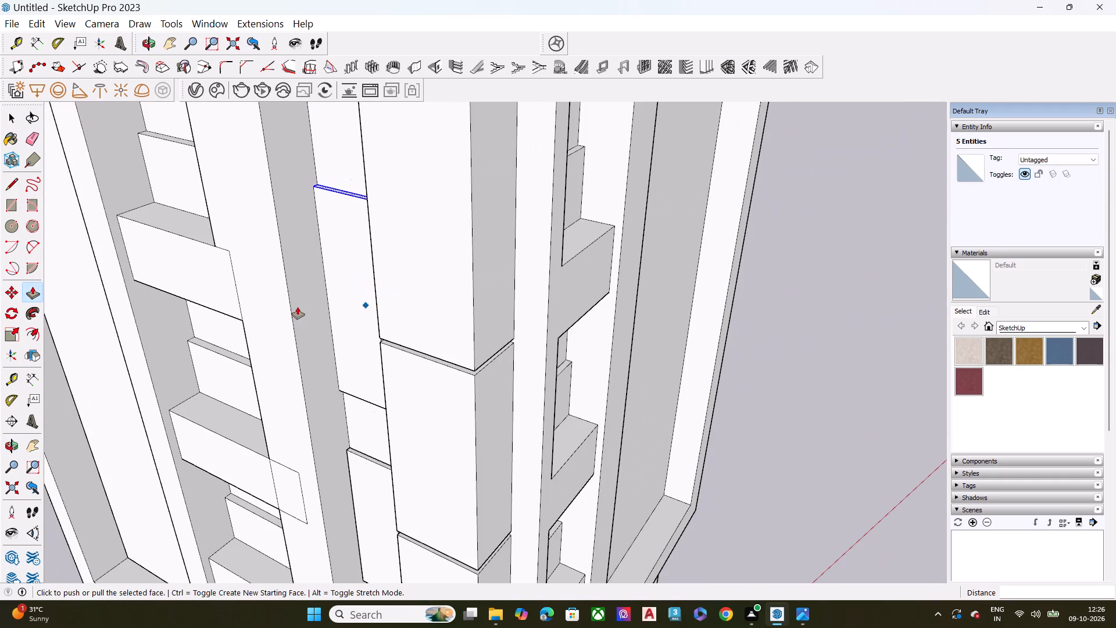
scroll(471, 35, down, 7)
middle_drag(420, 353, 414, 207)
scroll(413, 217, down, 5)
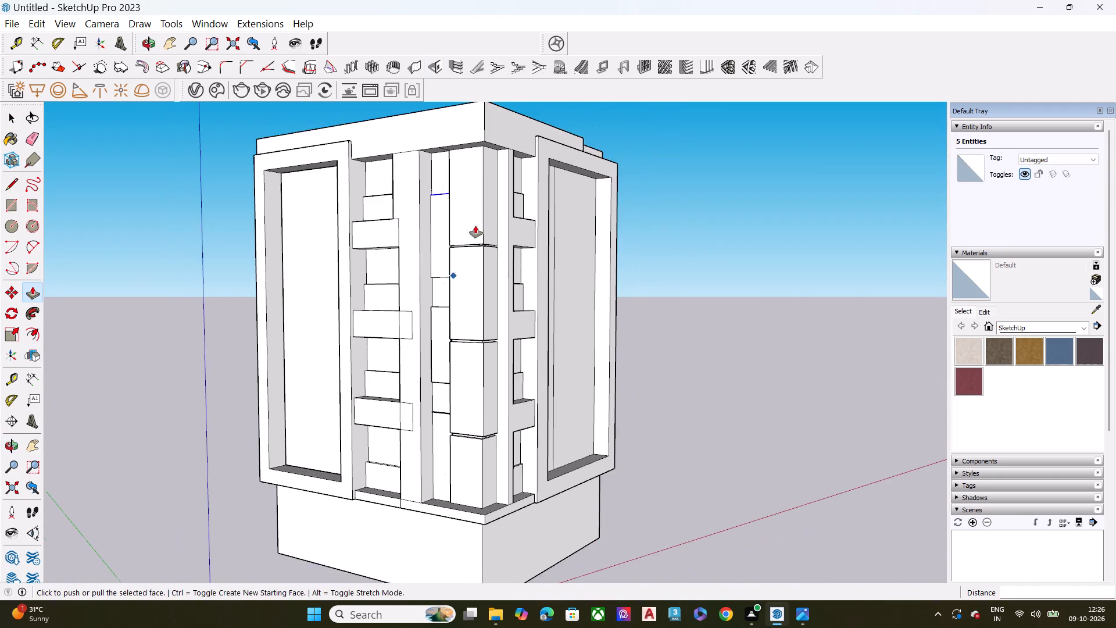
middle_drag(475, 187, 512, 292)
scroll(448, 222, up, 9)
middle_drag(441, 232, 454, 370)
scroll(454, 370, up, 8)
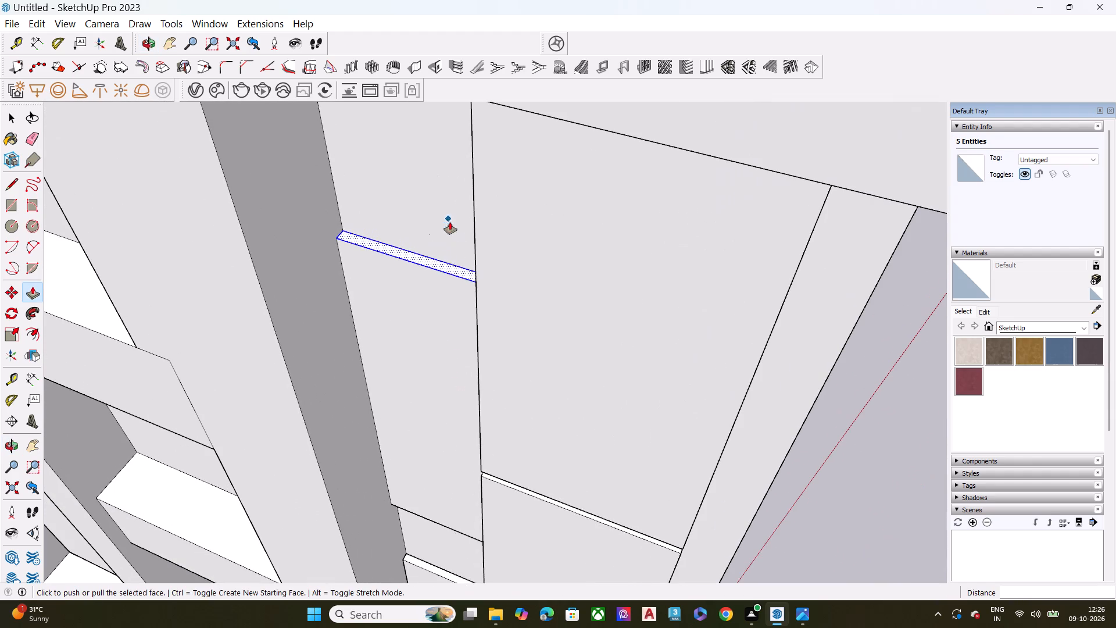
click(449, 268)
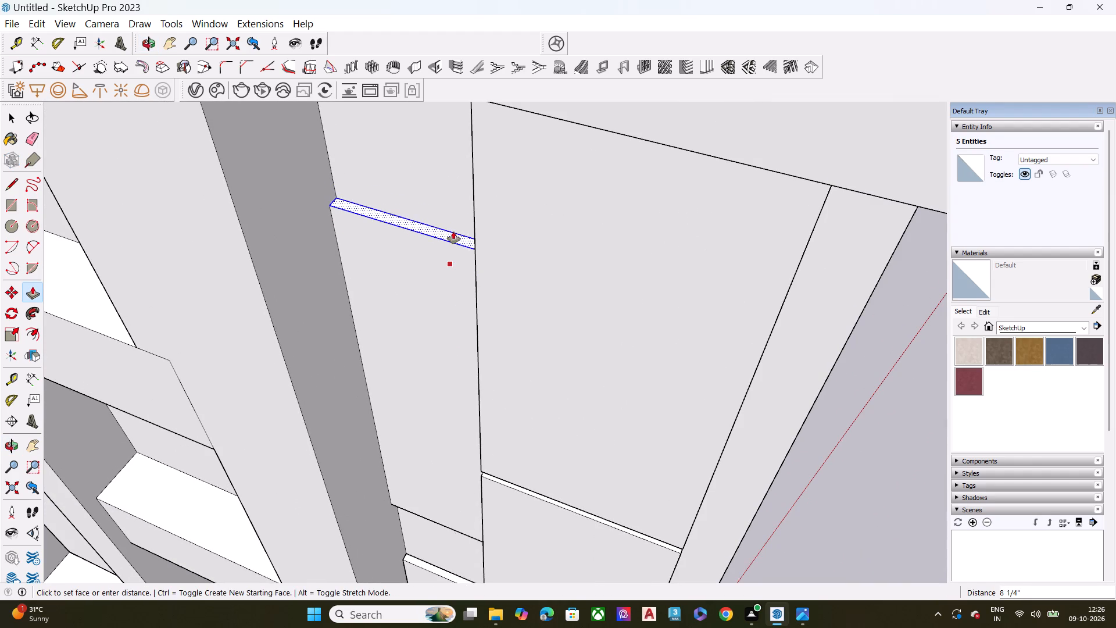
click(453, 233)
Shorten the uppermost thin block from below by pushing its bottom face up about 1' 9", and leave its group.
middle_drag(489, 358, 407, 194)
scroll(426, 142, down, 11)
scroll(524, 211, down, 8)
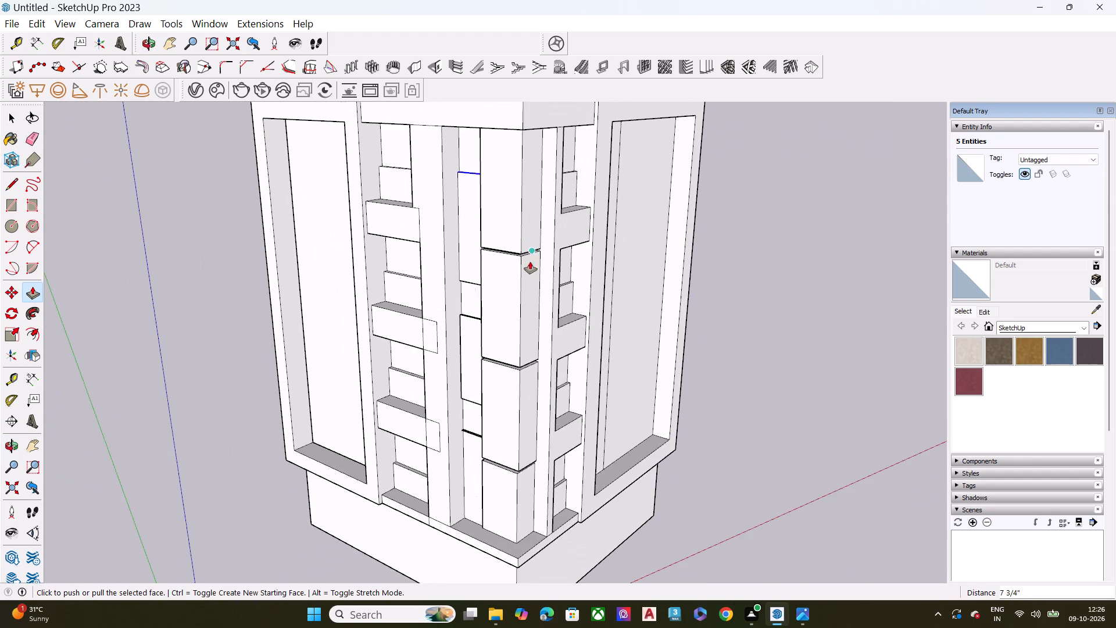
scroll(511, 274, down, 4)
middle_drag(524, 282, 517, 164)
scroll(484, 233, up, 10)
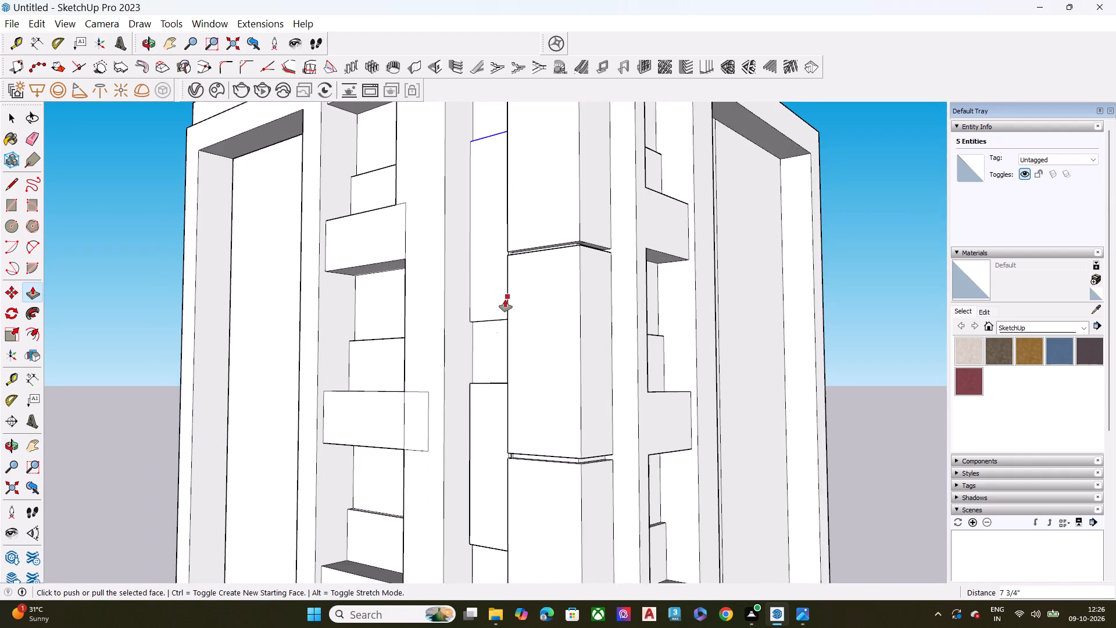
middle_drag(505, 295, 544, 213)
scroll(529, 316, up, 10)
middle_drag(471, 295, 497, 200)
scroll(500, 198, up, 1)
key(space)
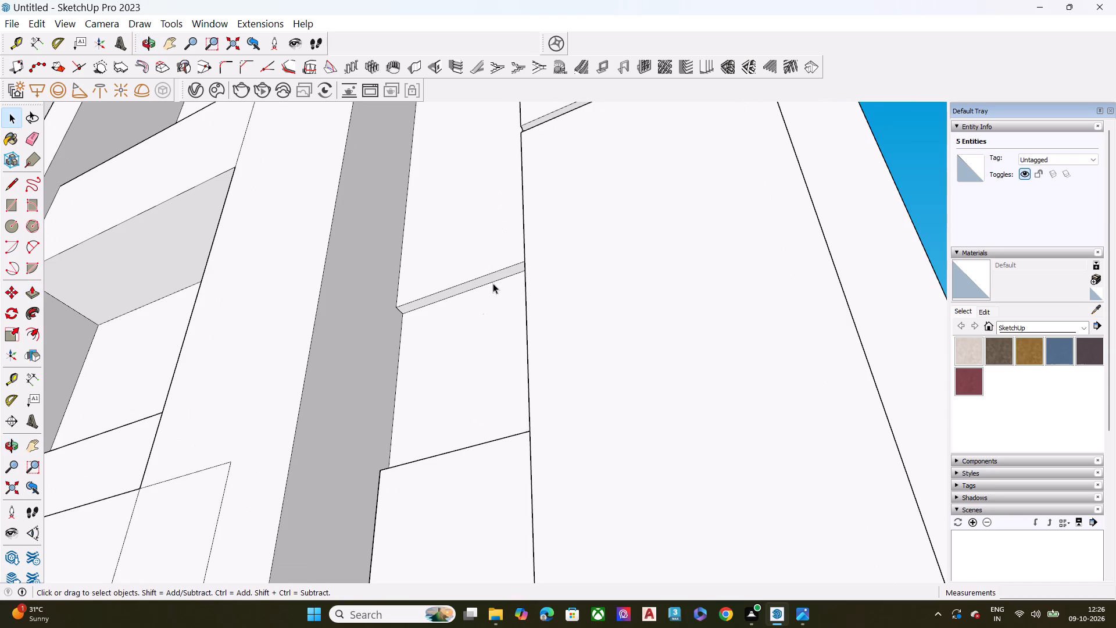
double_click(493, 279)
key(p)
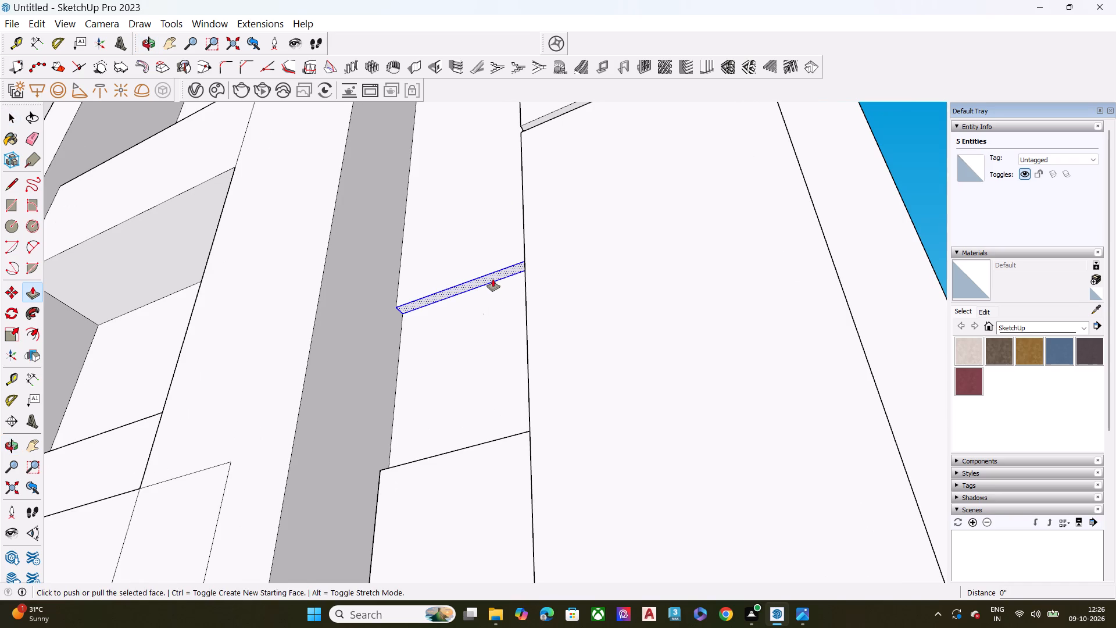
click(493, 275)
click(509, 200)
scroll(353, 210, down, 6)
scroll(352, 214, up, 3)
scroll(353, 219, down, 3)
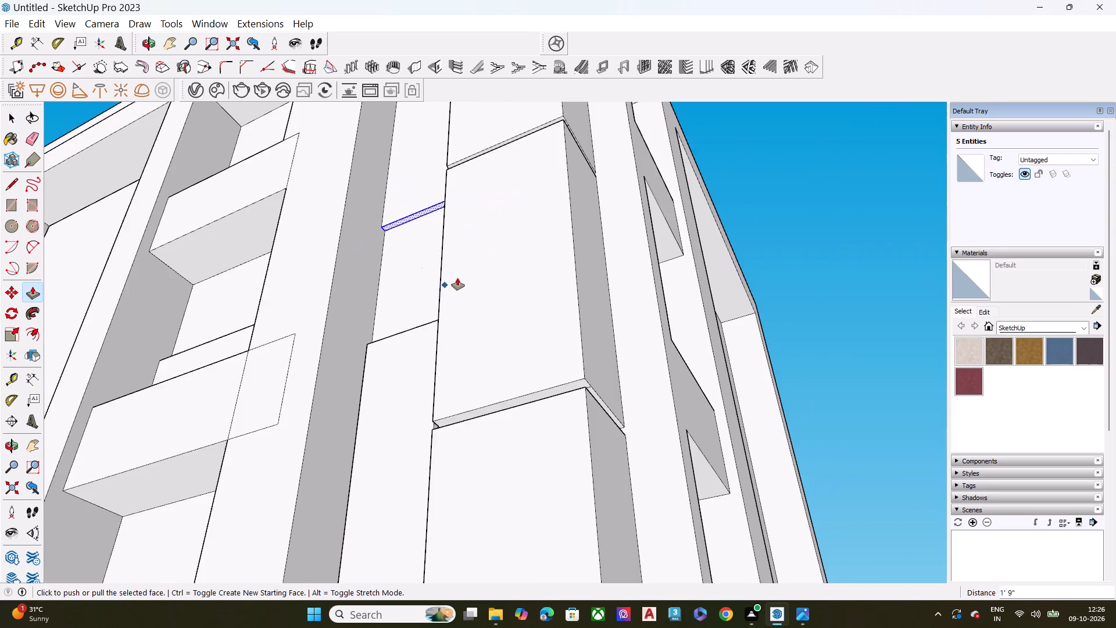
scroll(457, 278, down, 5)
middle_drag(542, 192, 479, 410)
scroll(471, 376, up, 1)
scroll(494, 254, down, 8)
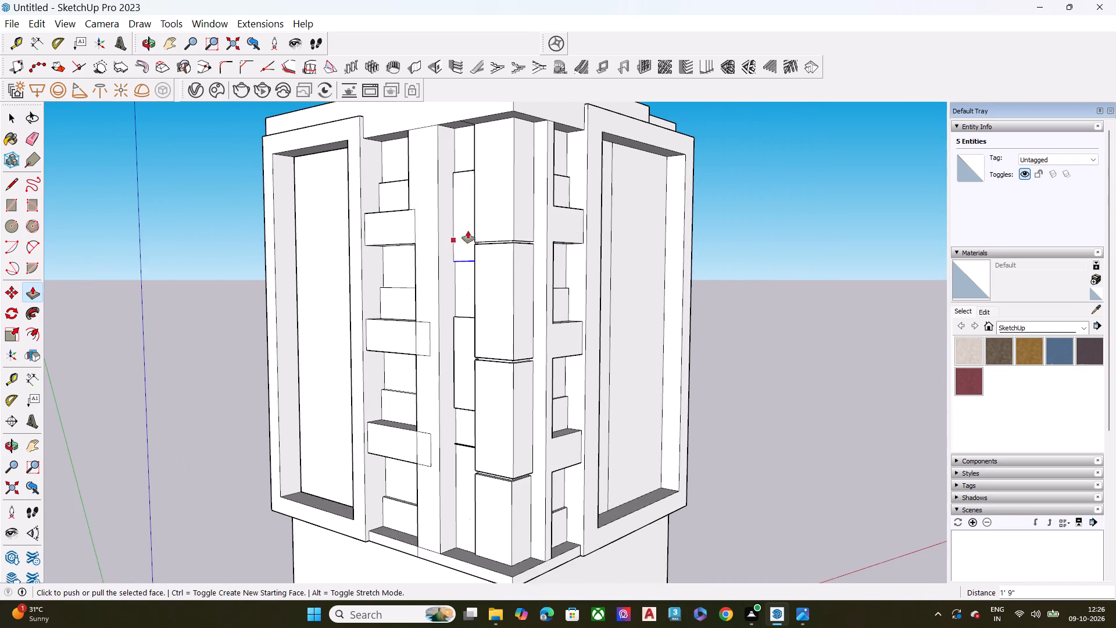
middle_drag(500, 219, 512, 293)
scroll(500, 219, down, 1)
scroll(489, 315, up, 5)
key(space)
scroll(478, 315, down, 1)
scroll(478, 315, up, 3)
click(449, 355)
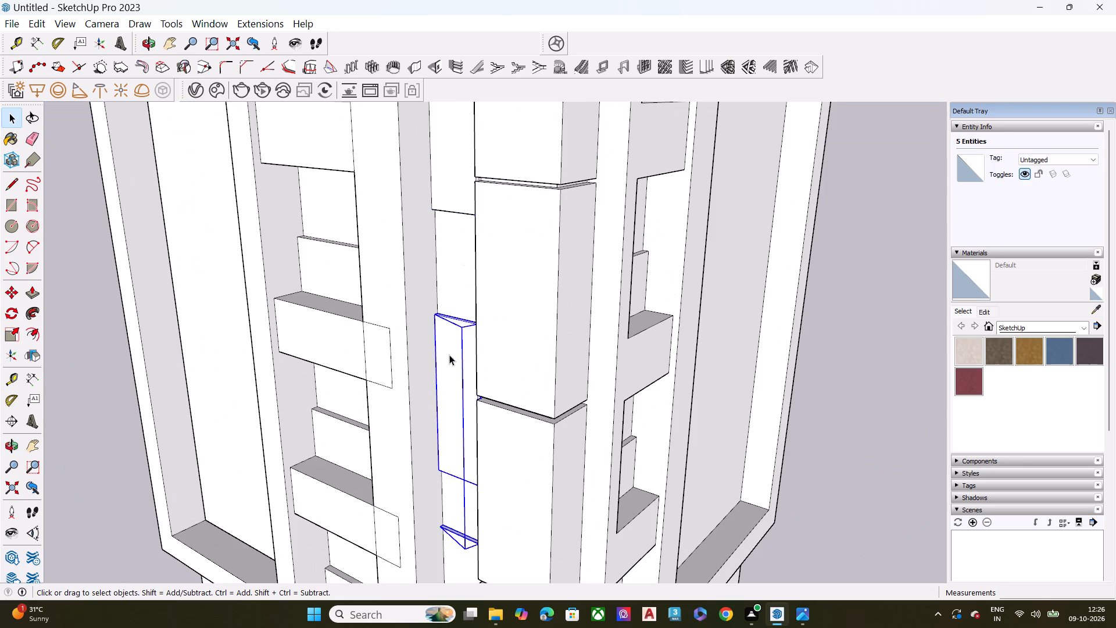
scroll(467, 340, down, 6)
click(802, 398)
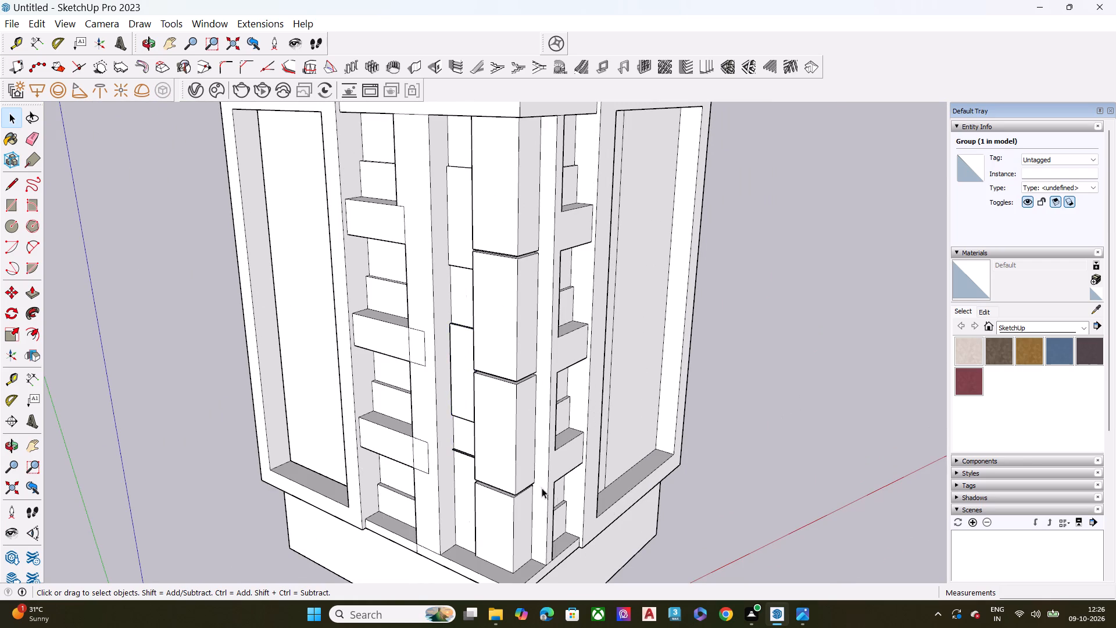
Open the middle block's group on the recessed strip and push its bottom face up about 2'.
middle_drag(531, 476, 527, 268)
scroll(460, 429, up, 9)
middle_drag(480, 362, 528, 302)
scroll(495, 352, up, 8)
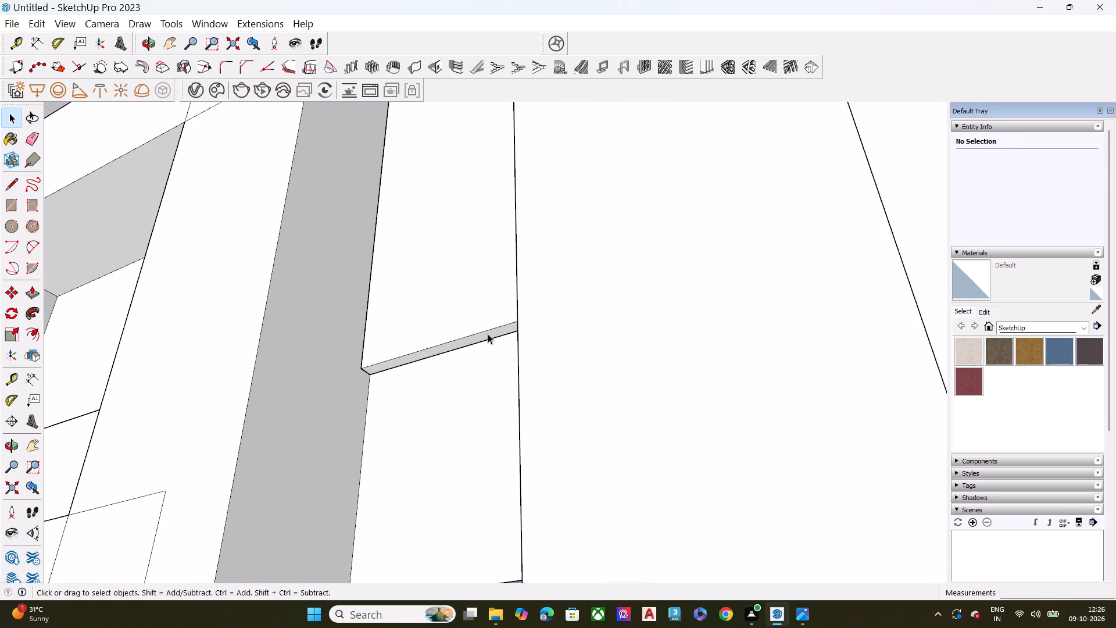
double_click(488, 334)
click(488, 334)
triple_click(488, 334)
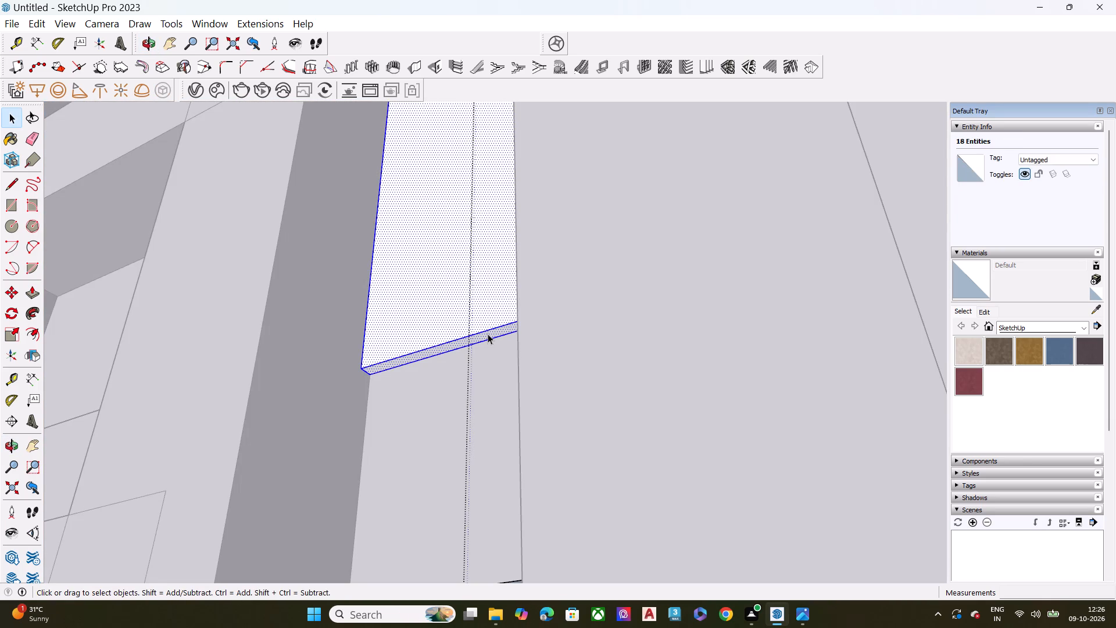
click(488, 334)
key(p)
click(489, 331)
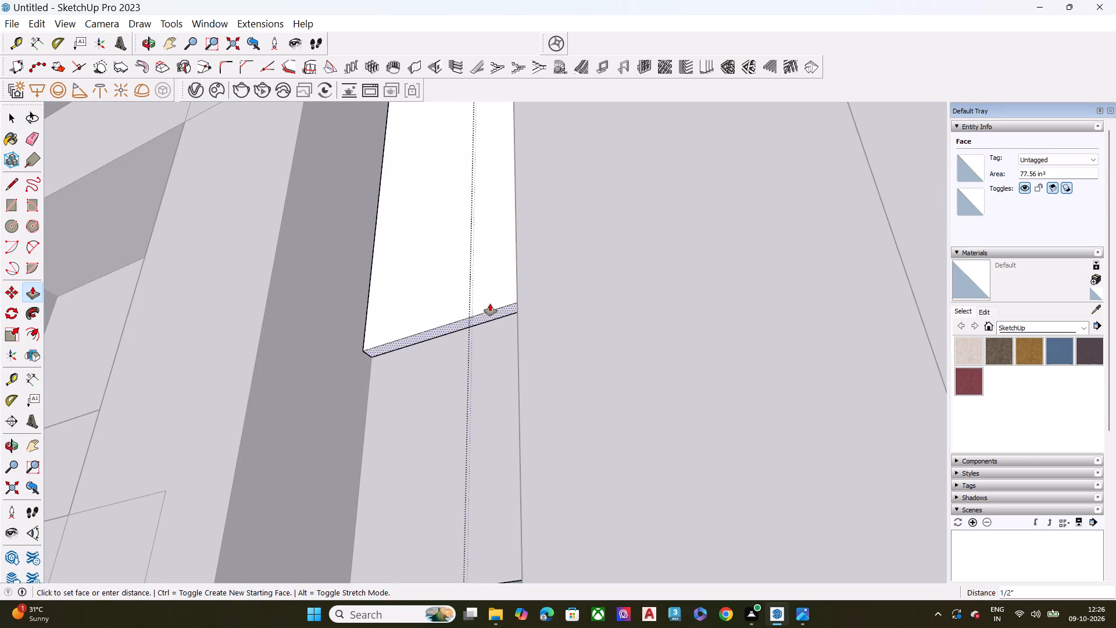
scroll(491, 270, down, 4)
middle_drag(509, 238, 441, 436)
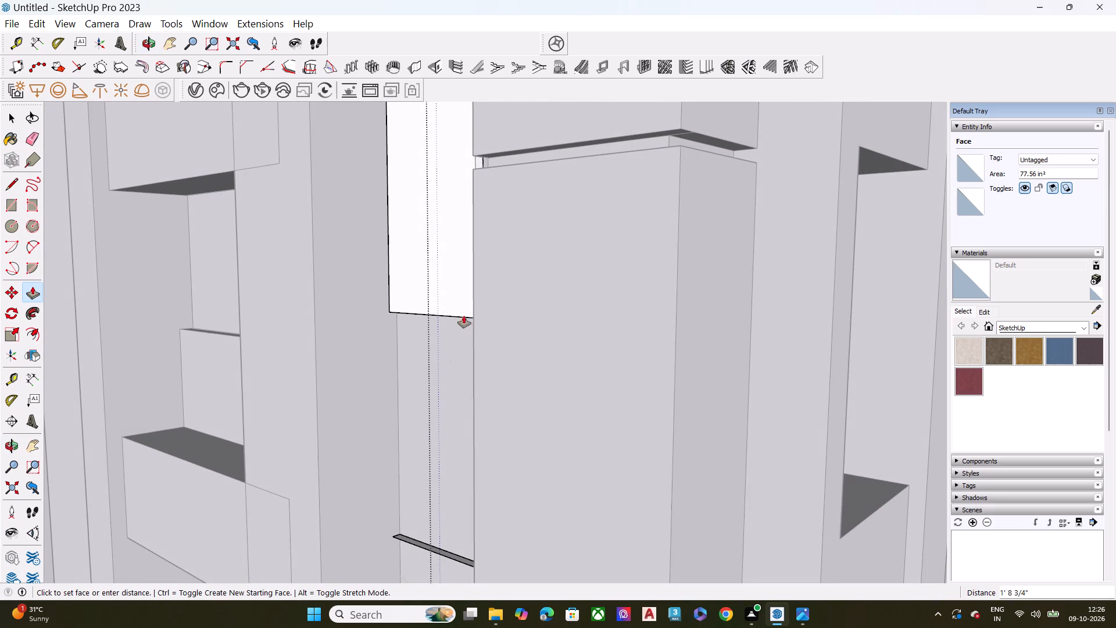
click(467, 298)
key(space)
Extrude the copied thin face below the middle block downward into a block roughly 4 1/2' tall.
scroll(433, 292, down, 6)
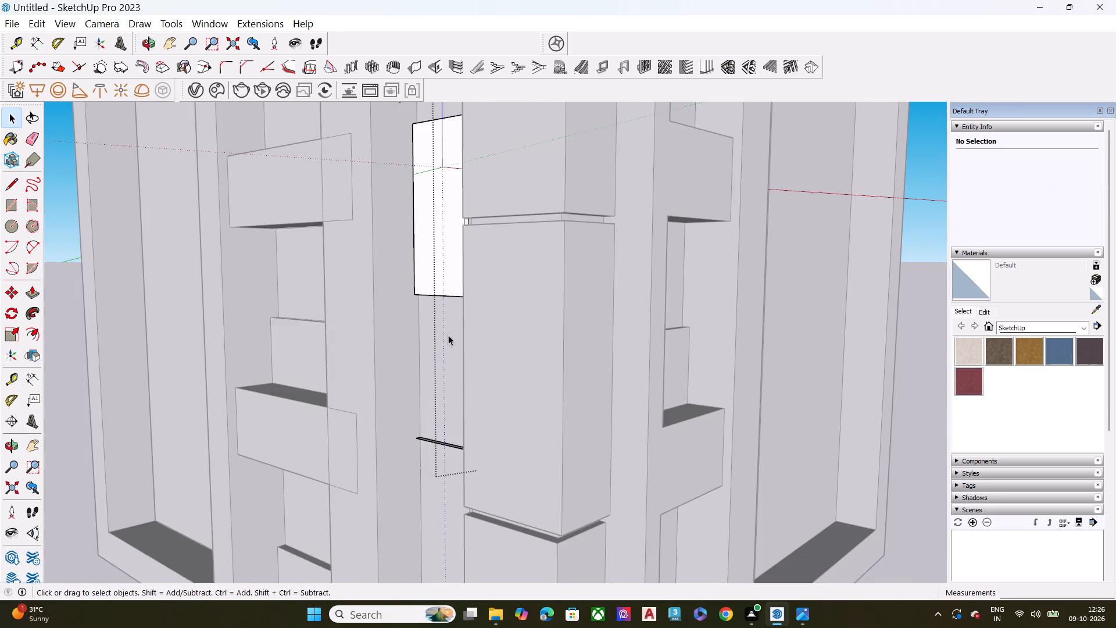
scroll(441, 333, down, 5)
middle_drag(439, 515, 444, 497)
scroll(441, 420, up, 9)
scroll(441, 411, down, 1)
scroll(441, 411, up, 1)
key(space)
middle_drag(453, 399, 454, 447)
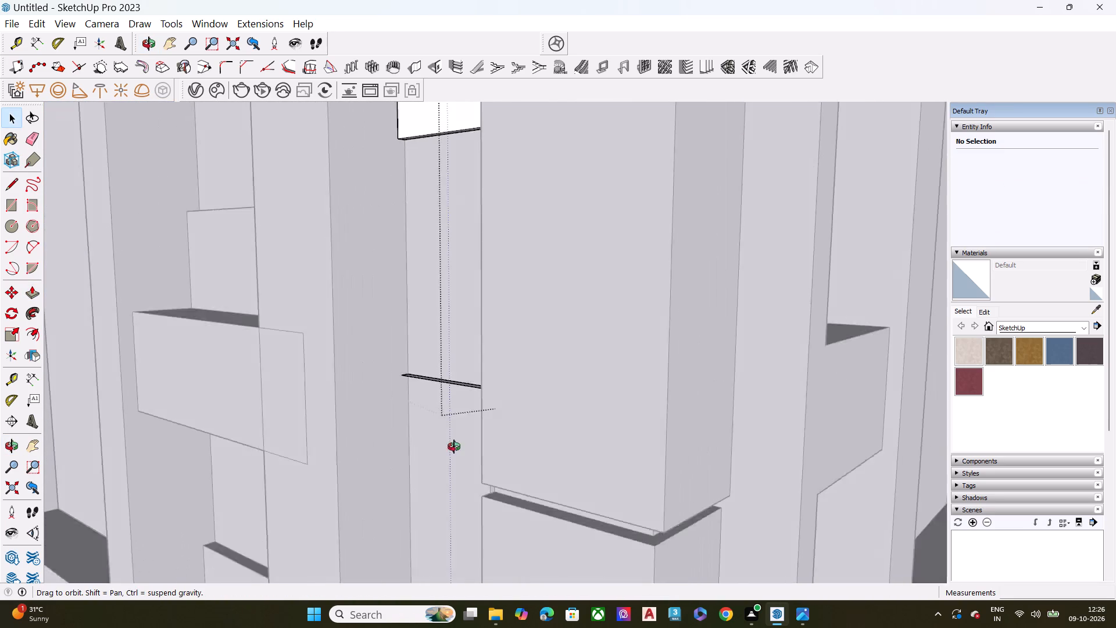
middle_drag(454, 447, 441, 568)
scroll(419, 375, up, 5)
scroll(436, 351, down, 2)
scroll(438, 351, up, 3)
triple_click(455, 425)
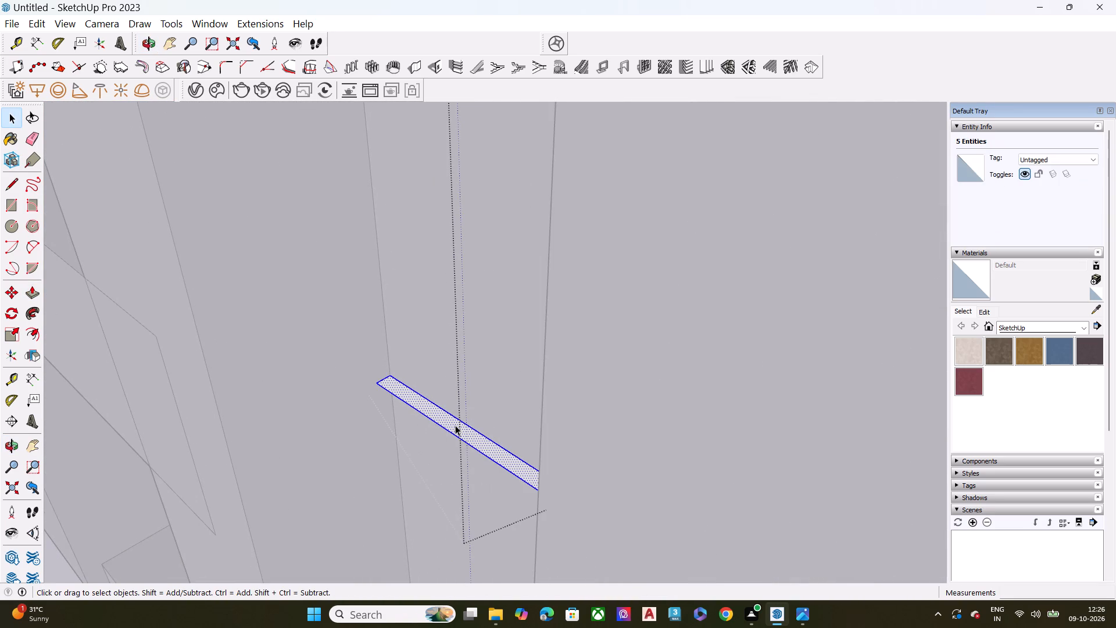
click(455, 425)
key(p)
click(455, 425)
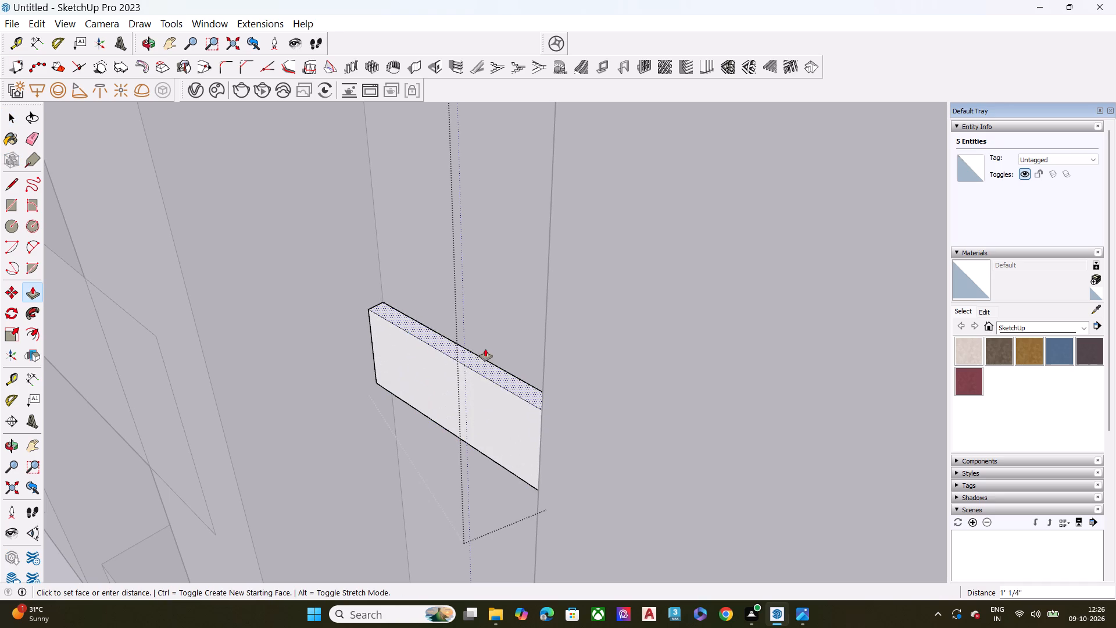
middle_drag(462, 506, 430, 270)
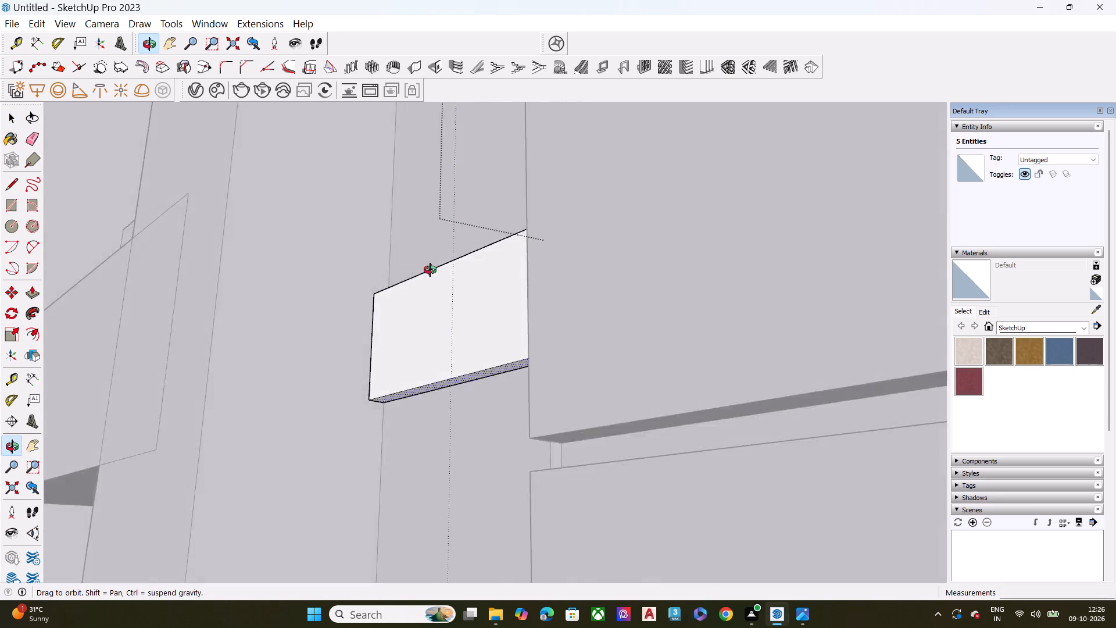
middle_drag(430, 270, 417, 302)
scroll(423, 281, down, 8)
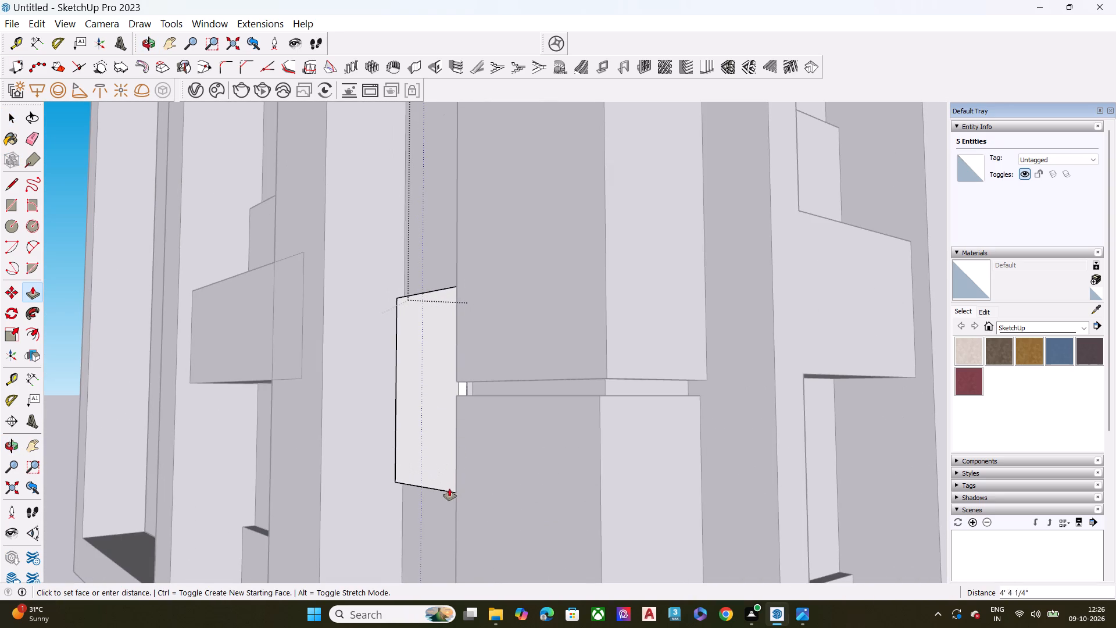
click(450, 506)
key(space)
Copy the new lower block's bottom face and edges straight down the recessed strip, leaving a gap above the base ledge.
scroll(467, 249, down, 8)
scroll(474, 317, up, 5)
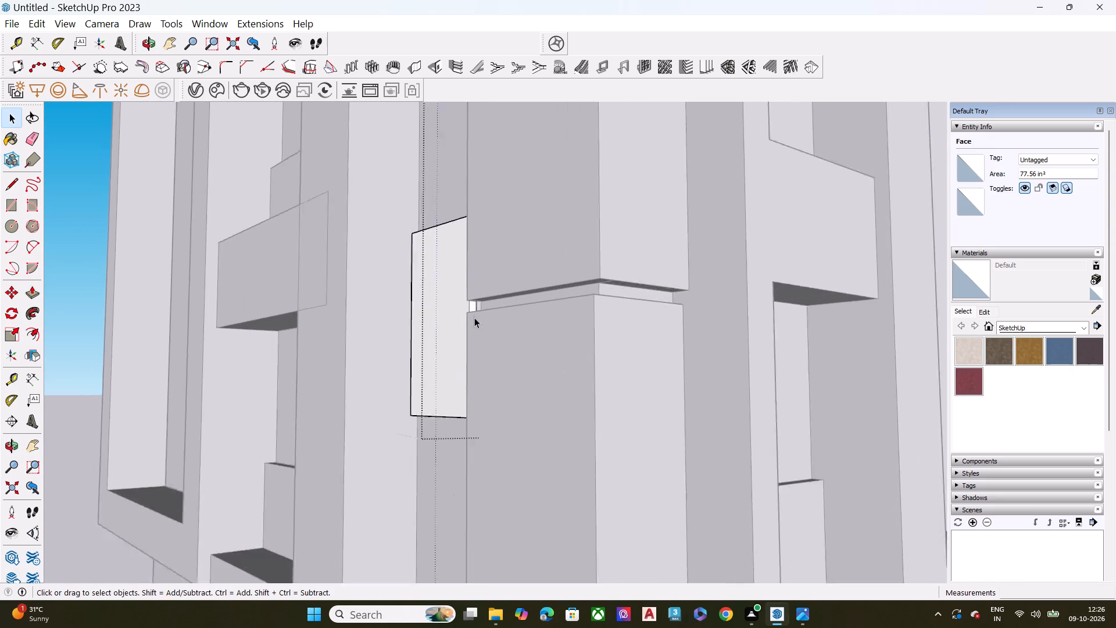
scroll(474, 317, up, 4)
scroll(419, 295, down, 8)
middle_drag(433, 292, 289, 354)
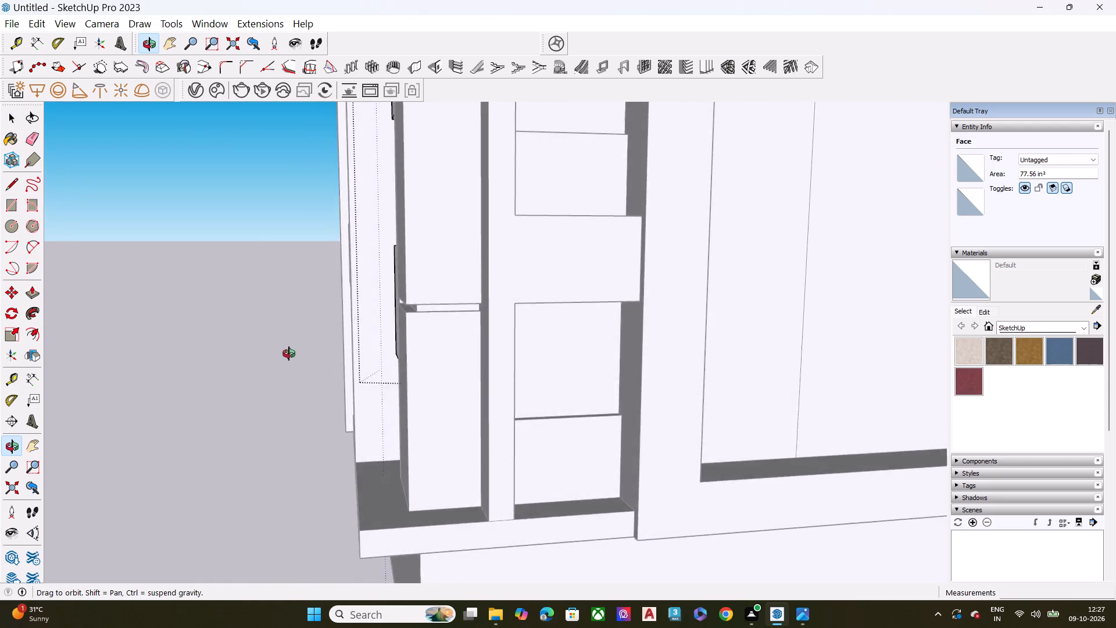
middle_drag(289, 354, 561, 266)
scroll(452, 394, up, 6)
middle_drag(397, 309, 415, 232)
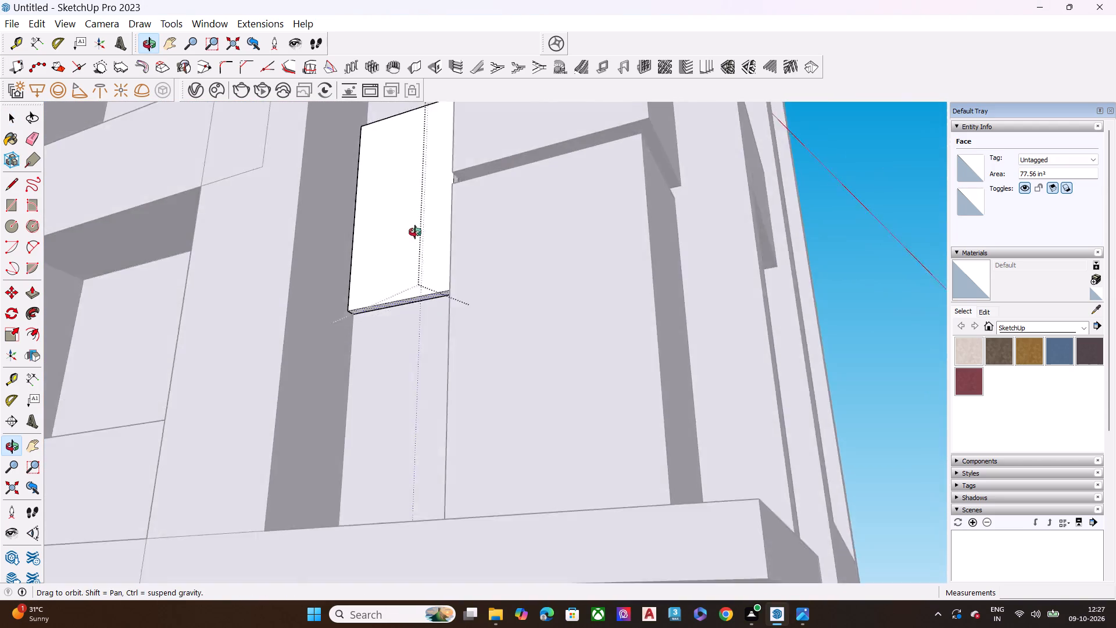
middle_drag(415, 232, 429, 183)
triple_click(427, 284)
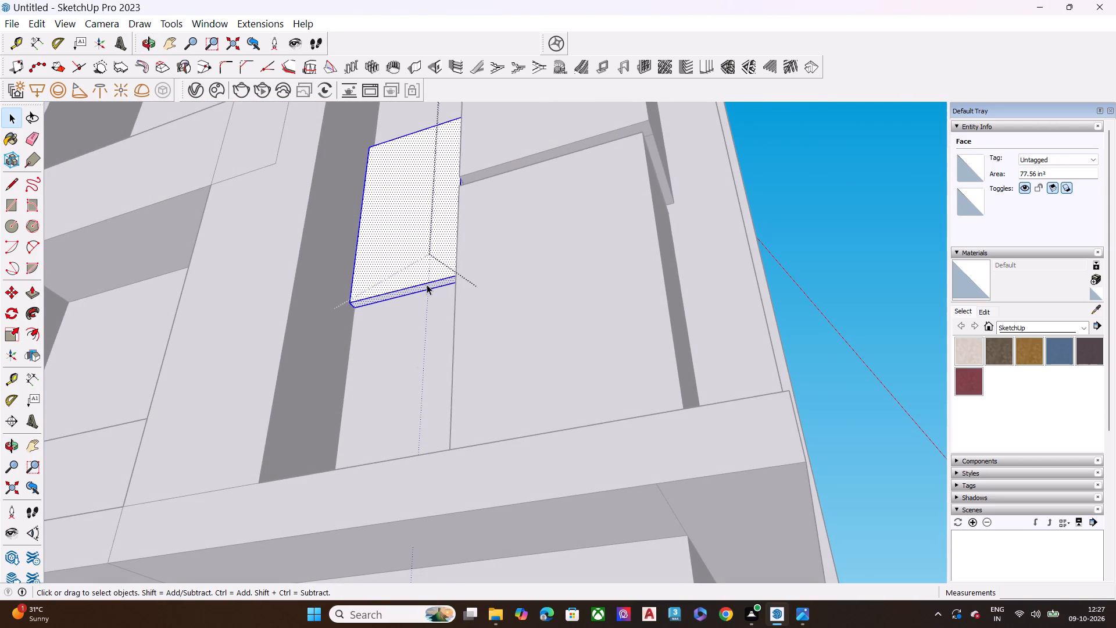
click(427, 284)
click(427, 284)
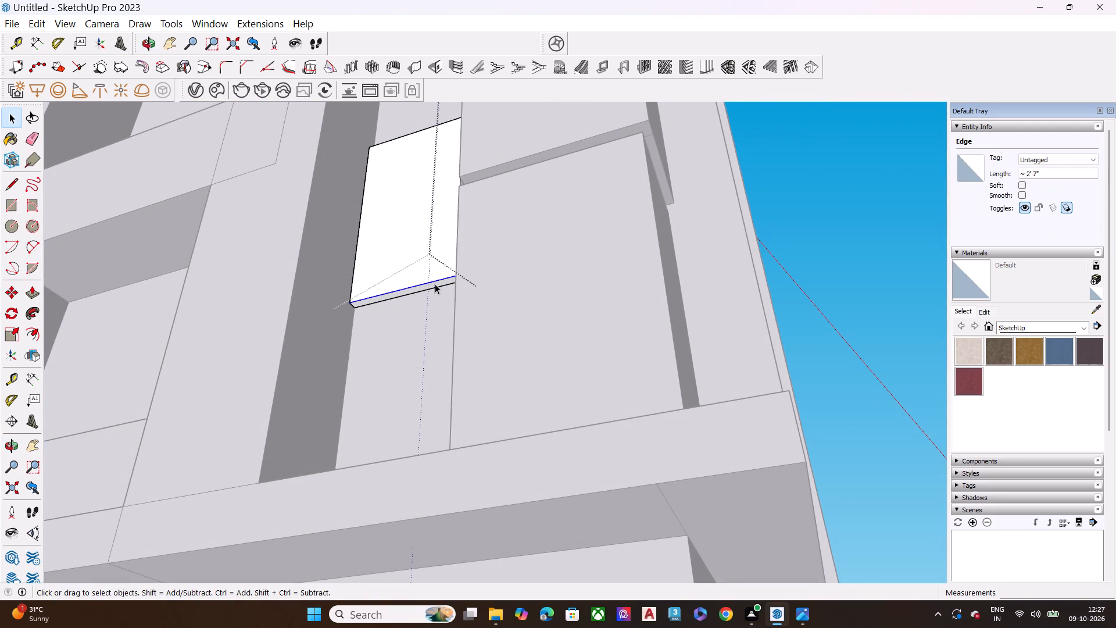
double_click(435, 284)
key(m)
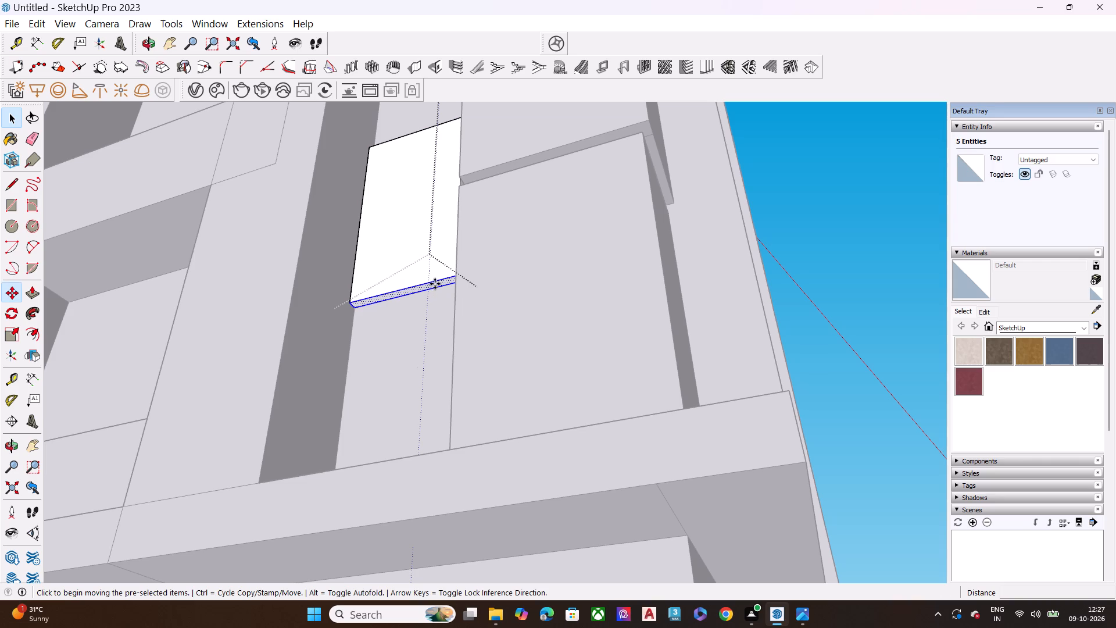
click(356, 308)
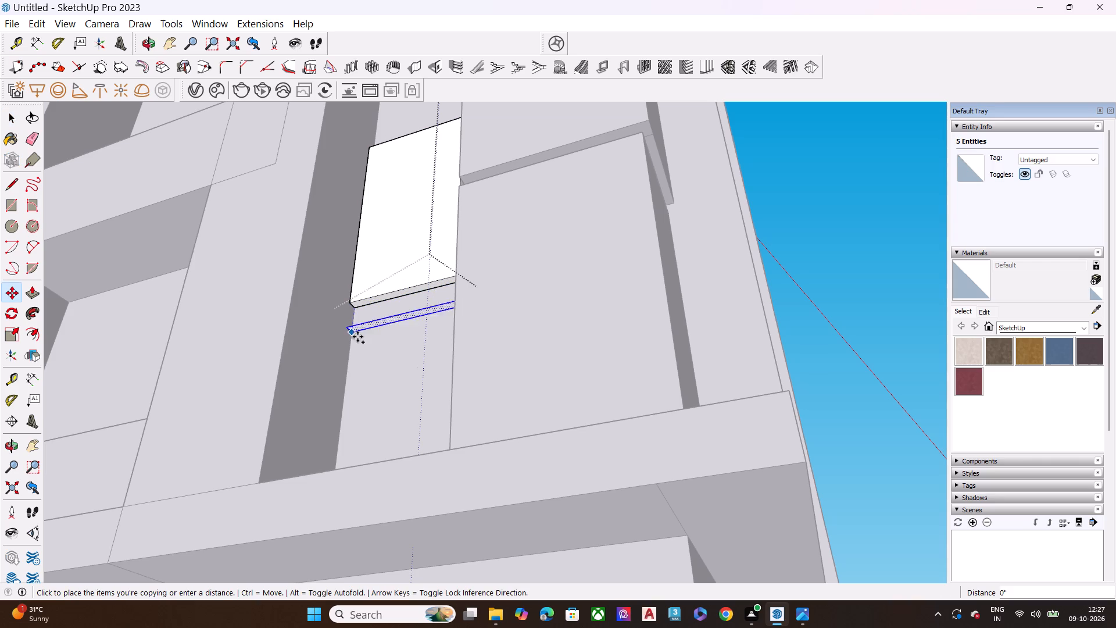
click(358, 393)
key(space)
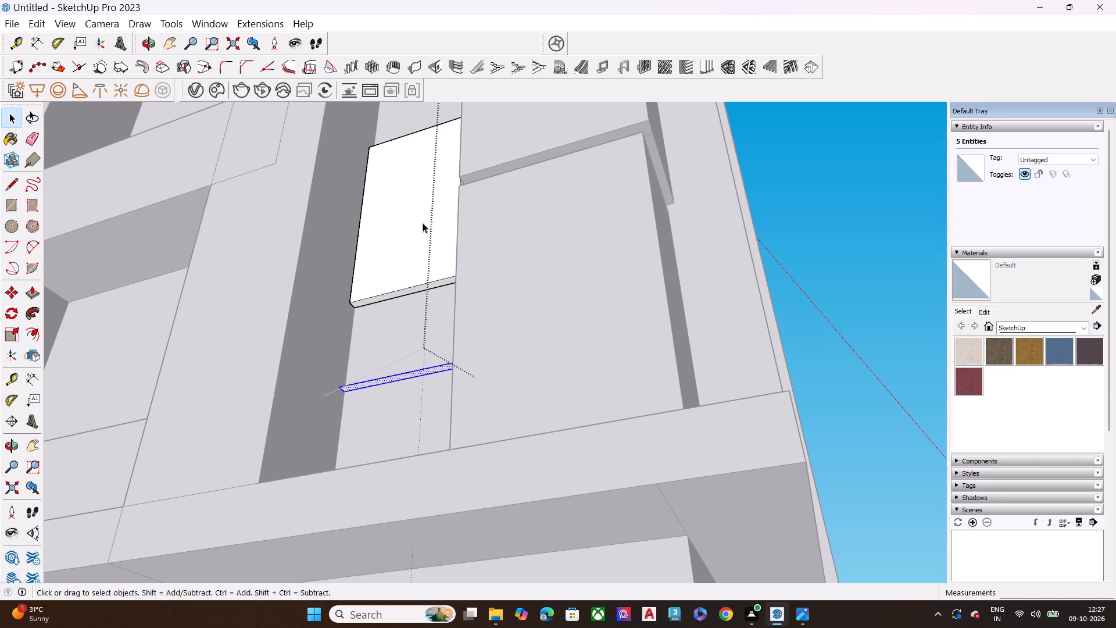
scroll(423, 223, down, 5)
click(850, 262)
Reopen the group and push/pull the lowest copied face about 2' 10" down to the base ledge.
scroll(661, 220, down, 5)
middle_drag(649, 212, 488, 527)
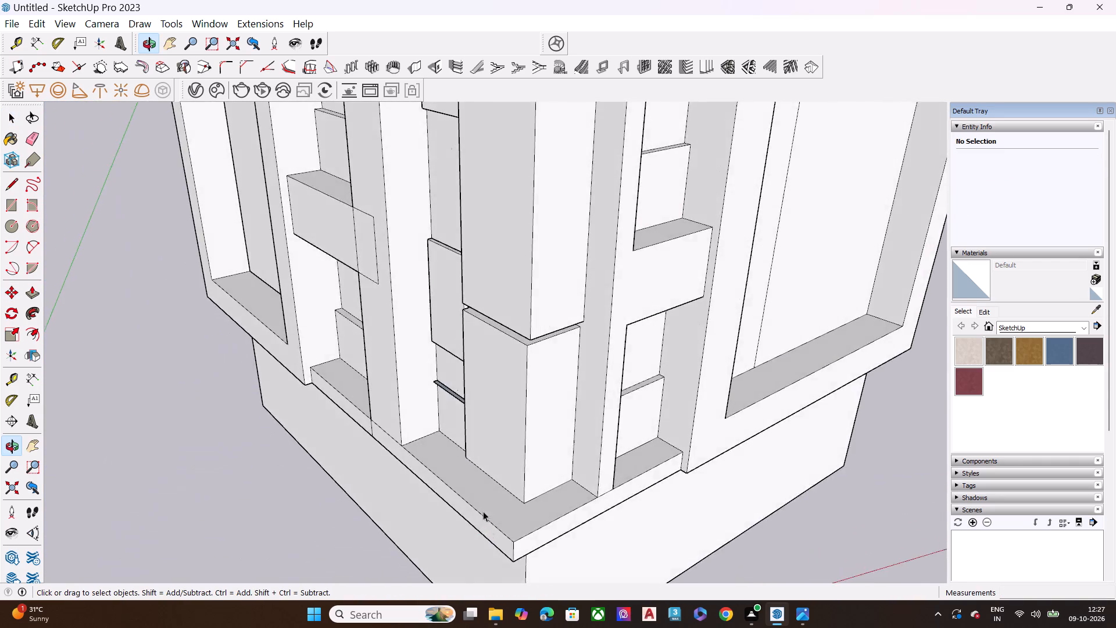
scroll(428, 424, up, 8)
double_click(498, 367)
double_click(498, 367)
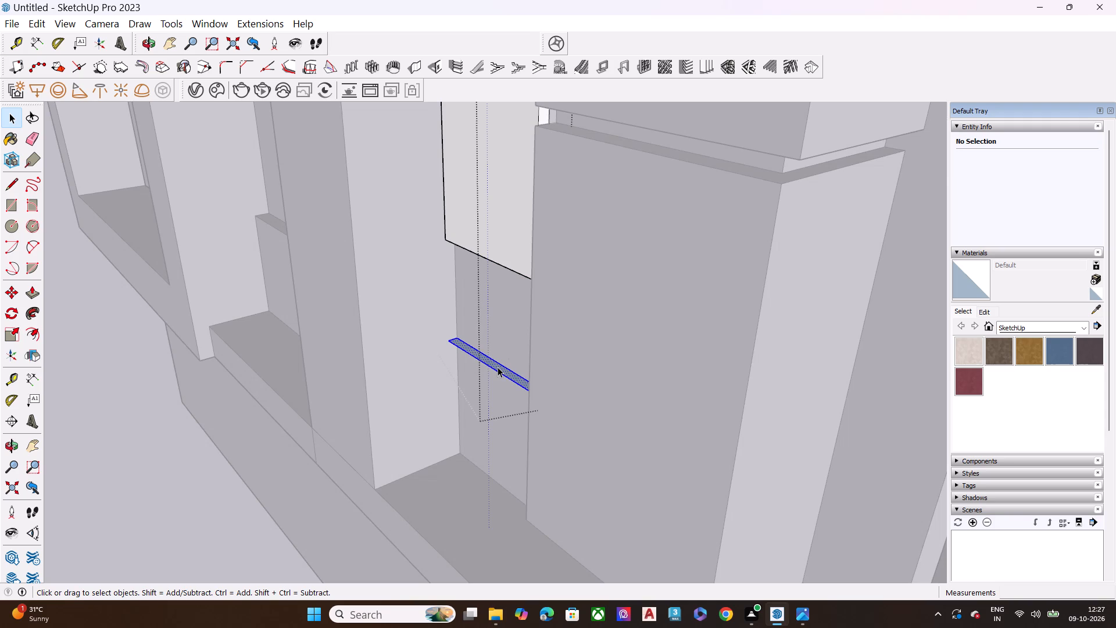
key(p)
click(498, 367)
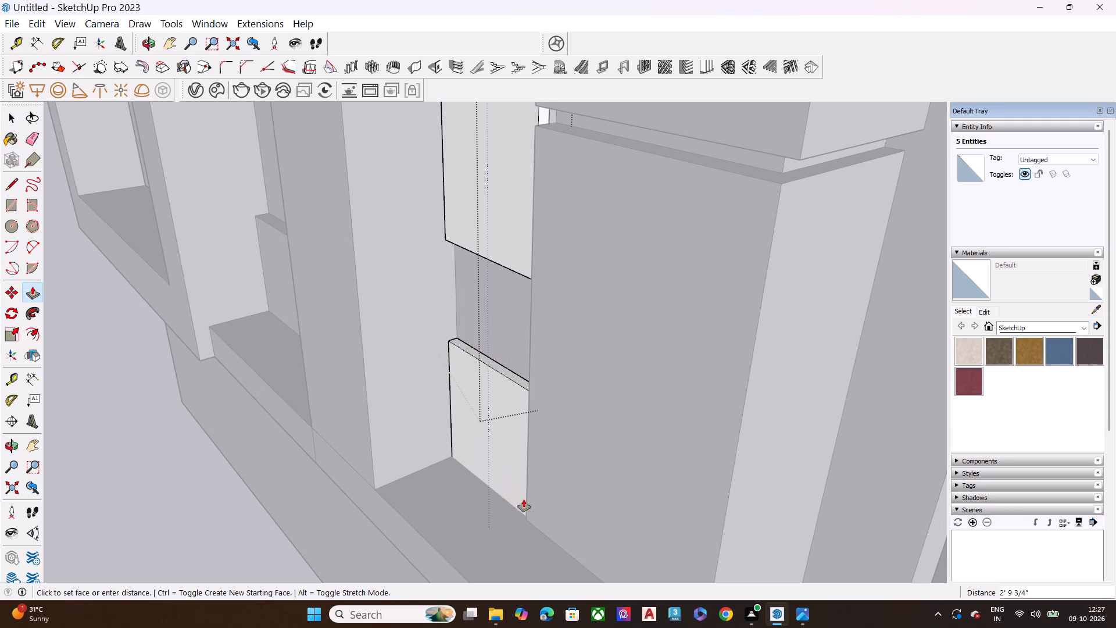
click(527, 511)
key(space)
scroll(466, 399, down, 6)
middle_drag(474, 430, 351, 358)
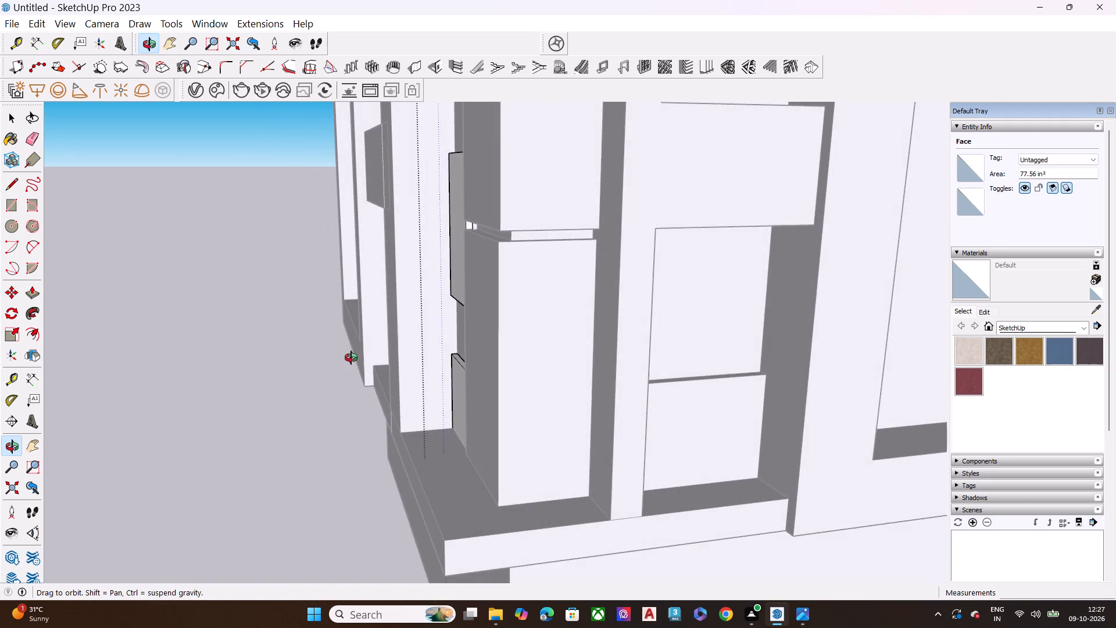
middle_drag(351, 358, 466, 362)
key(space)
middle_drag(507, 415, 835, 463)
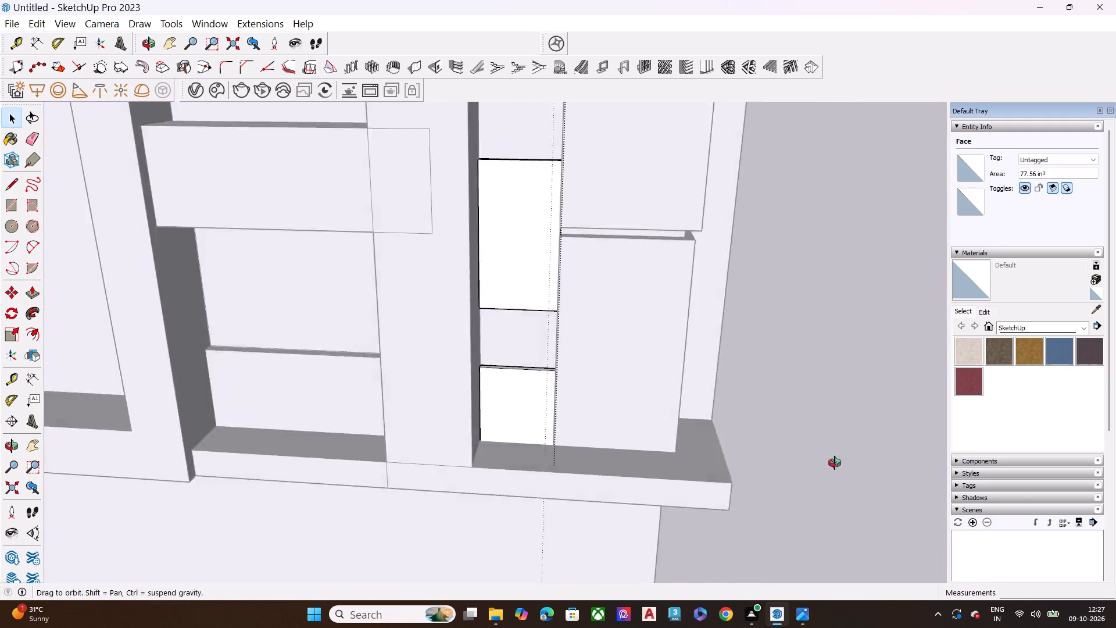
Push the lowest block's front face in about 1/4" on the recessed strip and close the group.
middle_drag(835, 463, 1074, 474)
scroll(588, 337, up, 6)
middle_drag(501, 369, 441, 372)
scroll(457, 365, up, 8)
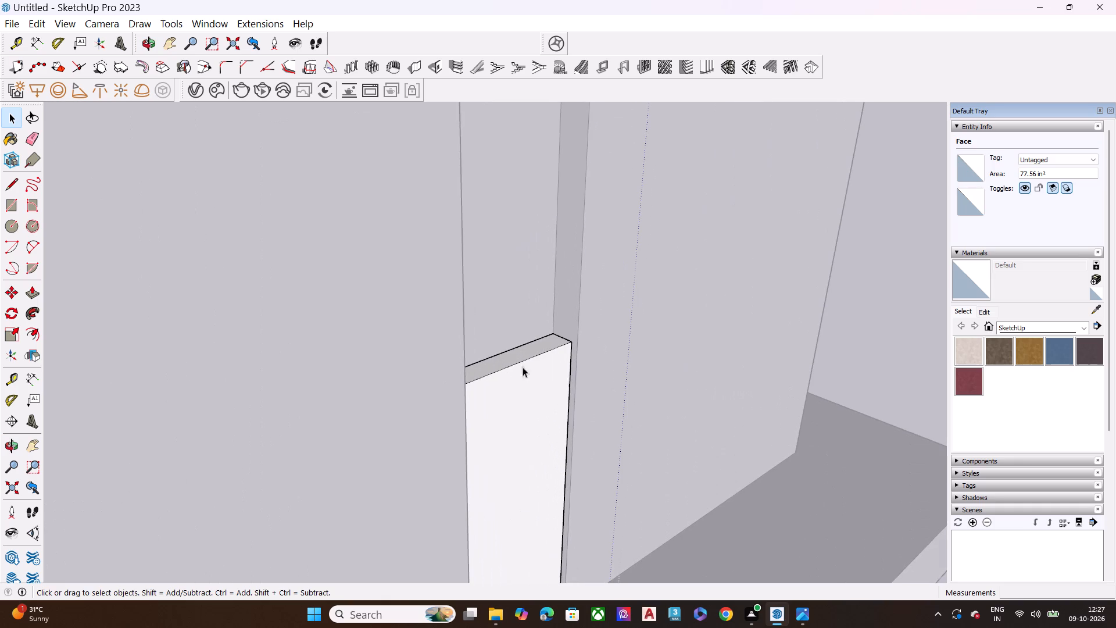
scroll(523, 367, up, 1)
click(553, 385)
key(p)
click(552, 386)
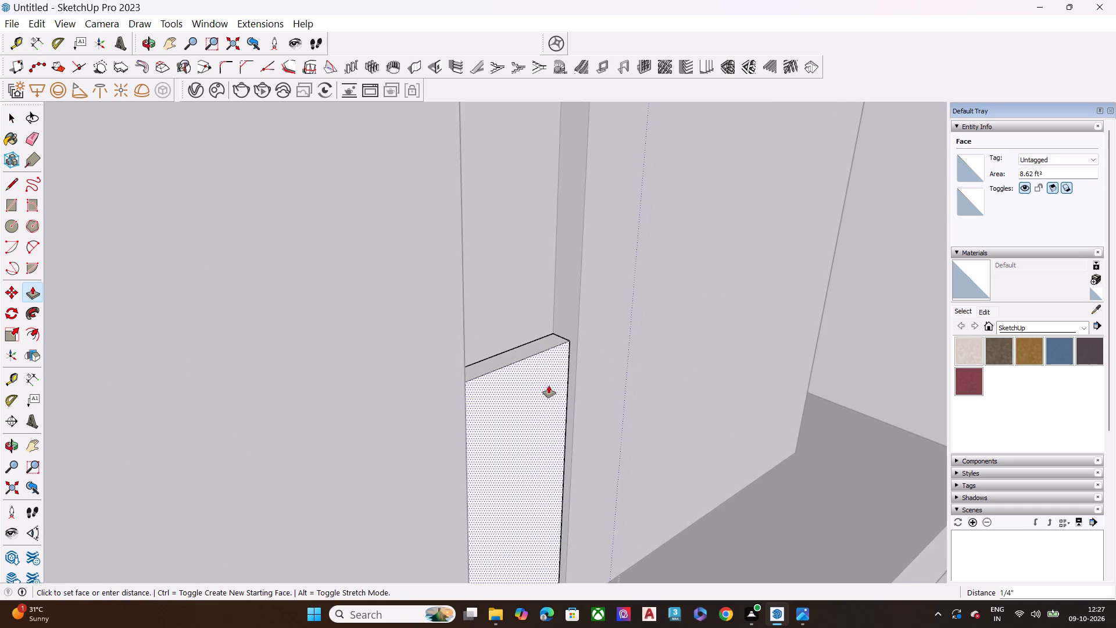
click(549, 385)
key(space)
scroll(528, 354, down, 5)
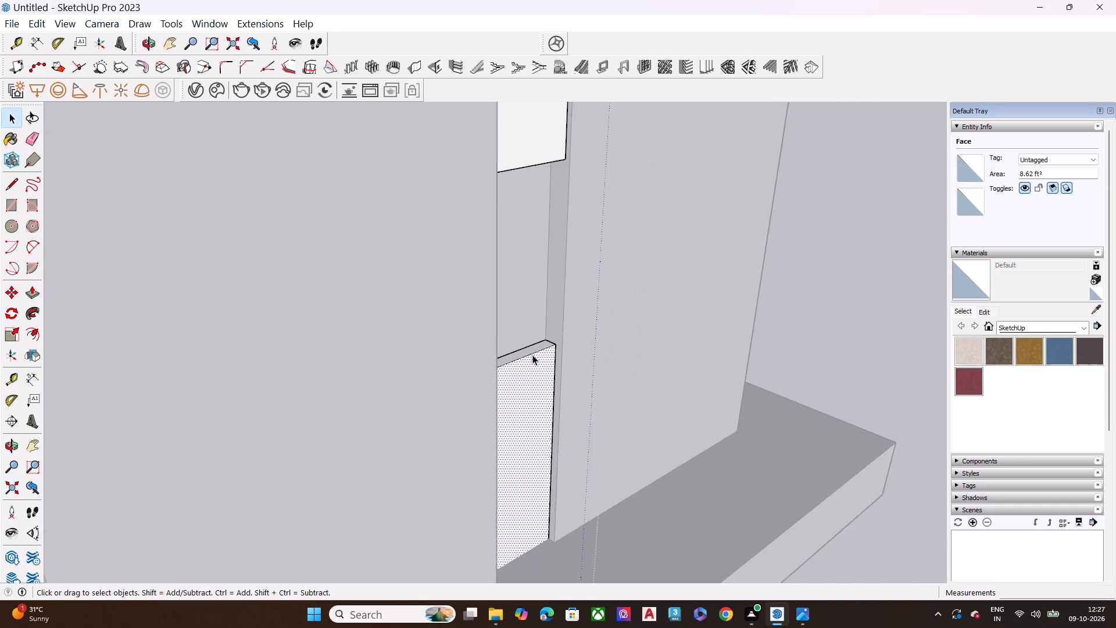
scroll(532, 355, down, 2)
middle_drag(641, 359, 417, 363)
scroll(417, 363, up, 1)
scroll(446, 335, down, 9)
click(395, 305)
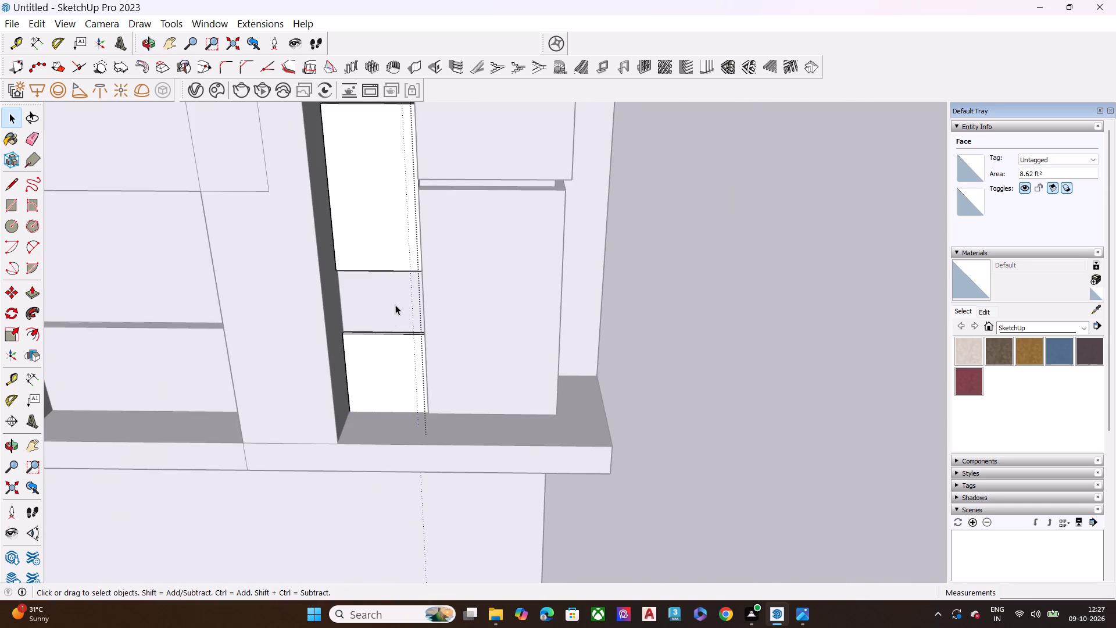
triple_click(395, 305)
scroll(384, 301, up, 7)
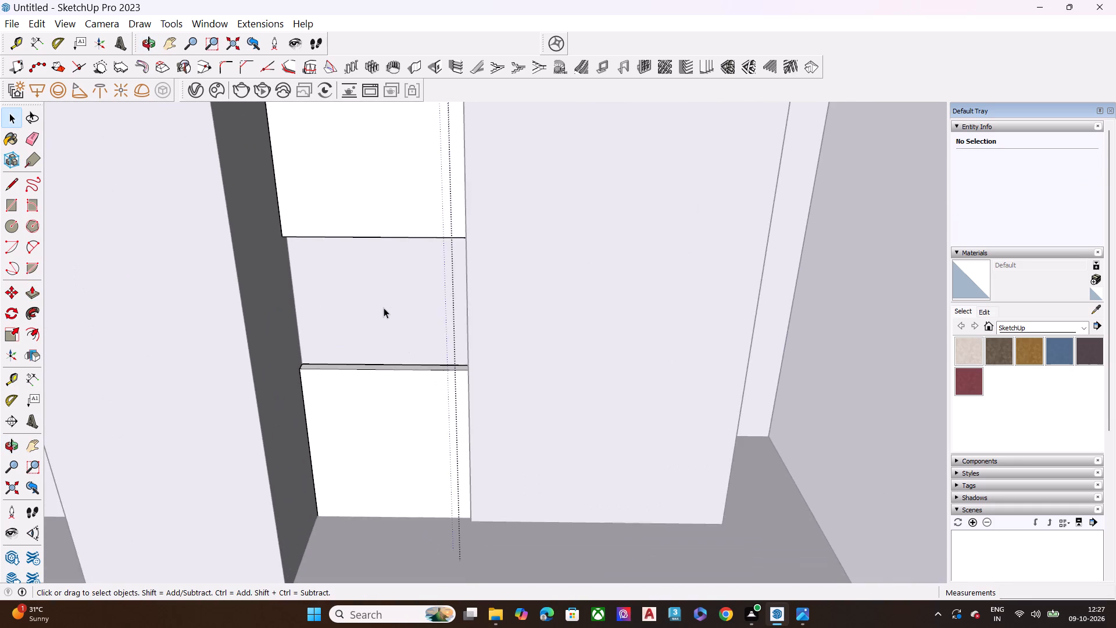
scroll(384, 308, up, 1)
middle_drag(384, 308, 374, 299)
click(860, 322)
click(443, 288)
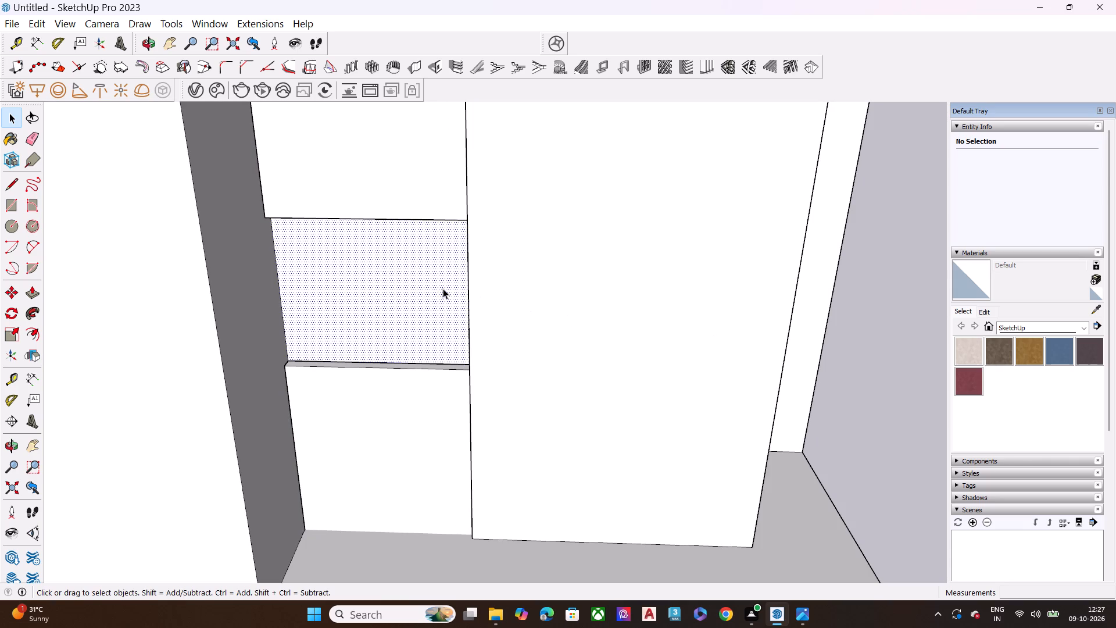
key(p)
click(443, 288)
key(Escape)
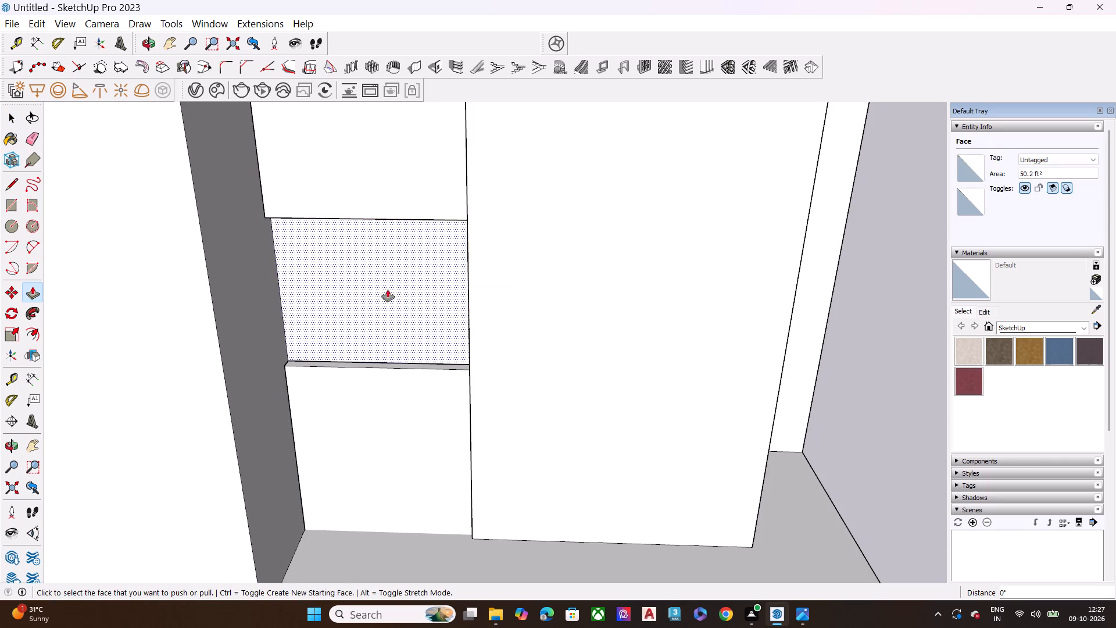
Examine the corner facade's recessed strip, corner panels and window columns from the base up to the roof.
scroll(392, 290, down, 9)
middle_drag(360, 347, 387, 307)
scroll(385, 367, down, 8)
middle_drag(430, 293, 548, 371)
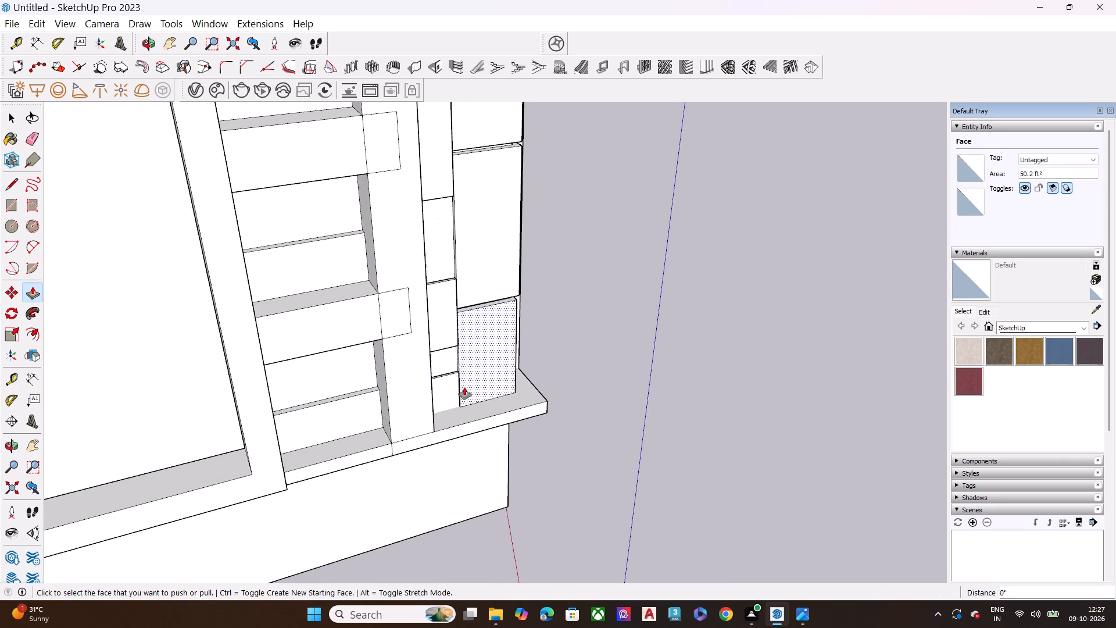
scroll(277, 366, up, 1)
scroll(446, 315, down, 9)
middle_drag(605, 479, 216, 434)
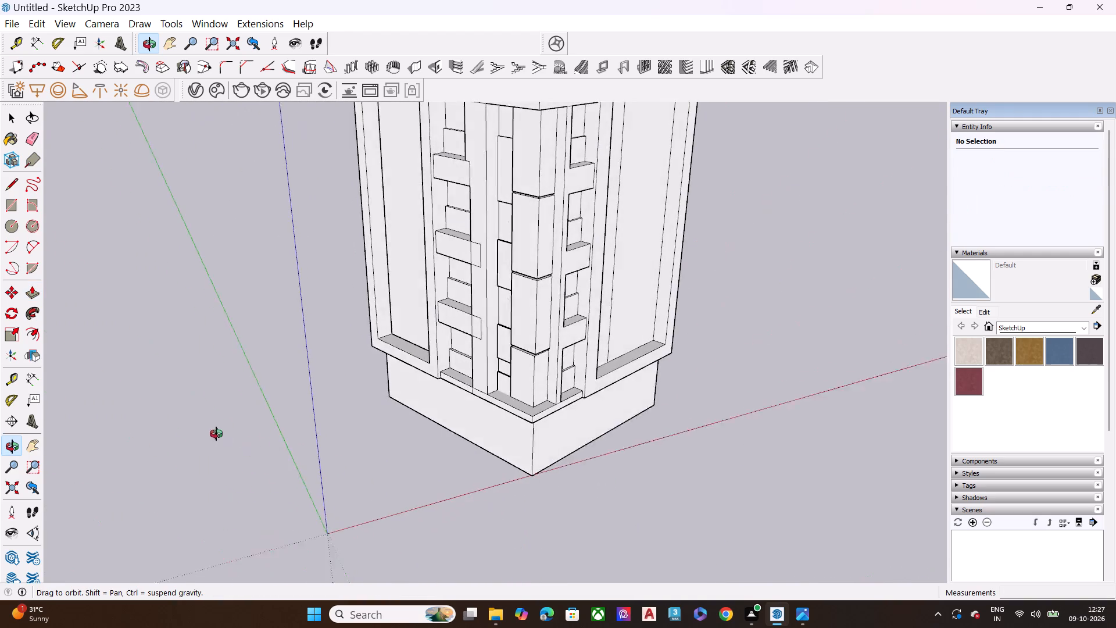
middle_drag(216, 434, 206, 427)
scroll(262, 359, up, 1)
scroll(411, 386, down, 6)
scroll(481, 273, up, 9)
middle_drag(490, 336, 357, 337)
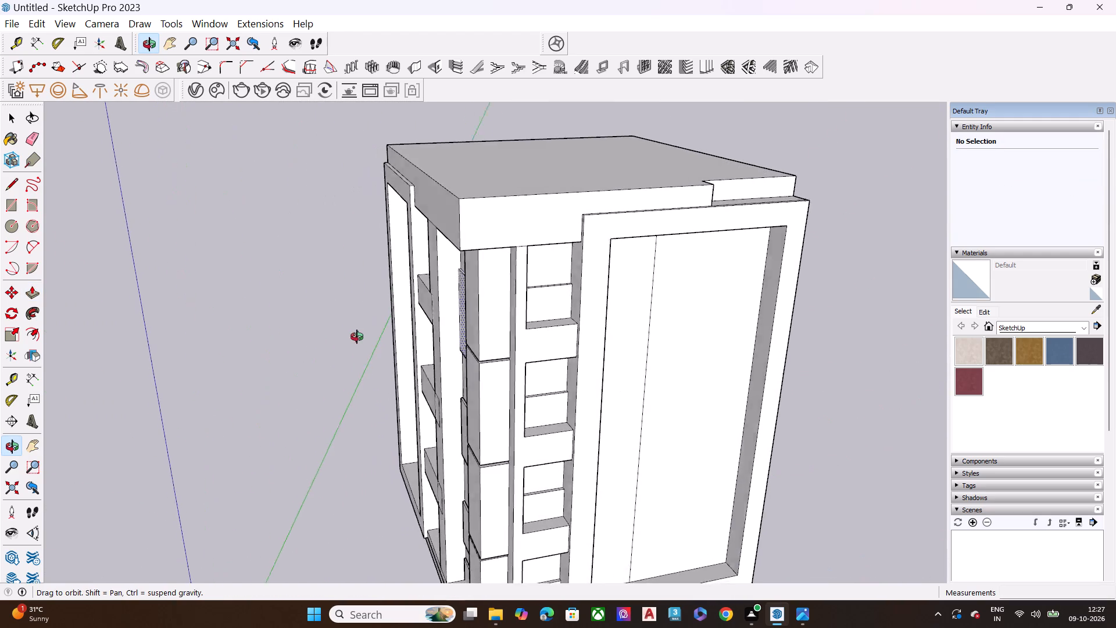
middle_drag(357, 337, 437, 191)
scroll(430, 204, up, 1)
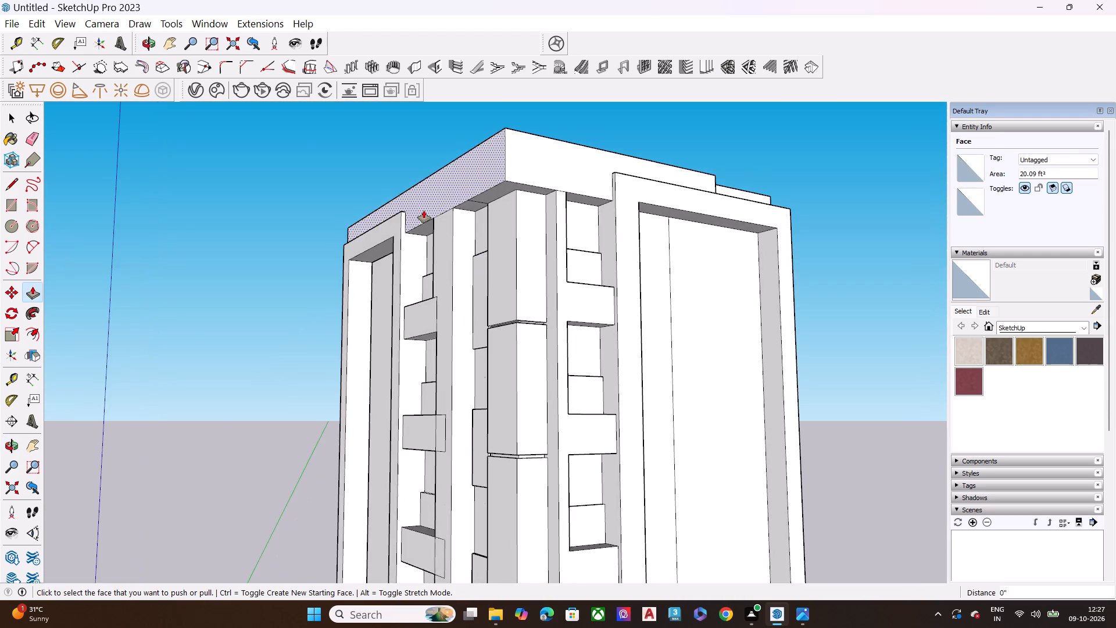
scroll(429, 213, down, 8)
scroll(472, 293, up, 7)
scroll(442, 210, up, 1)
middle_drag(442, 210, 447, 296)
scroll(403, 198, up, 7)
Copy the pier's long vertical edge beside the recessed strip 2' 1 3/4" across the pier face, towards the window bands.
key(space)
middle_drag(429, 222, 736, 254)
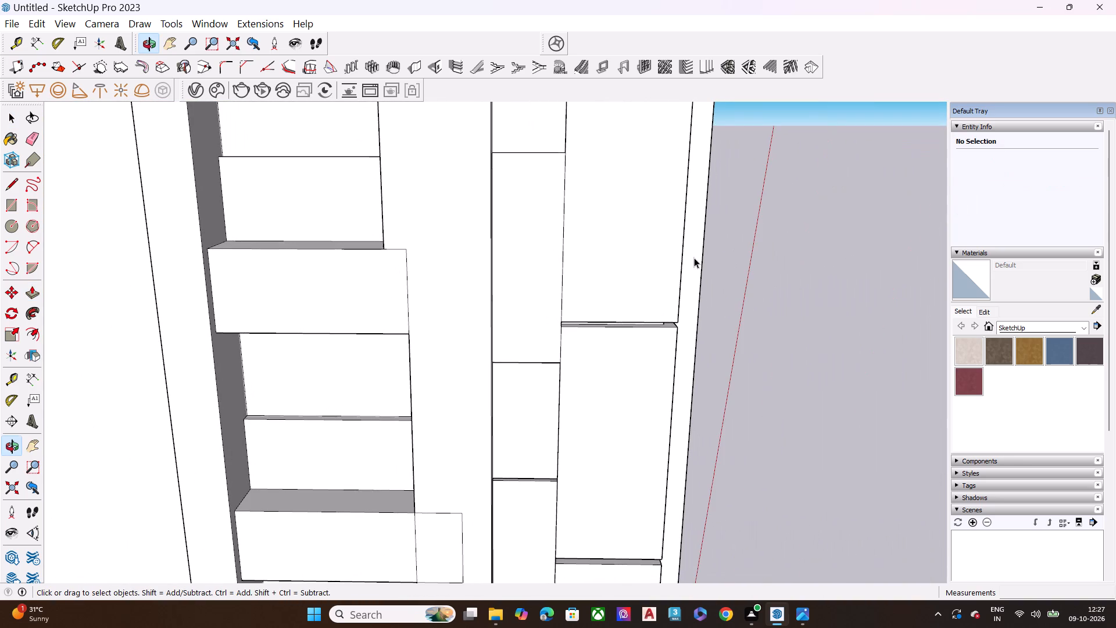
click(491, 266)
middle_drag(486, 272, 462, 280)
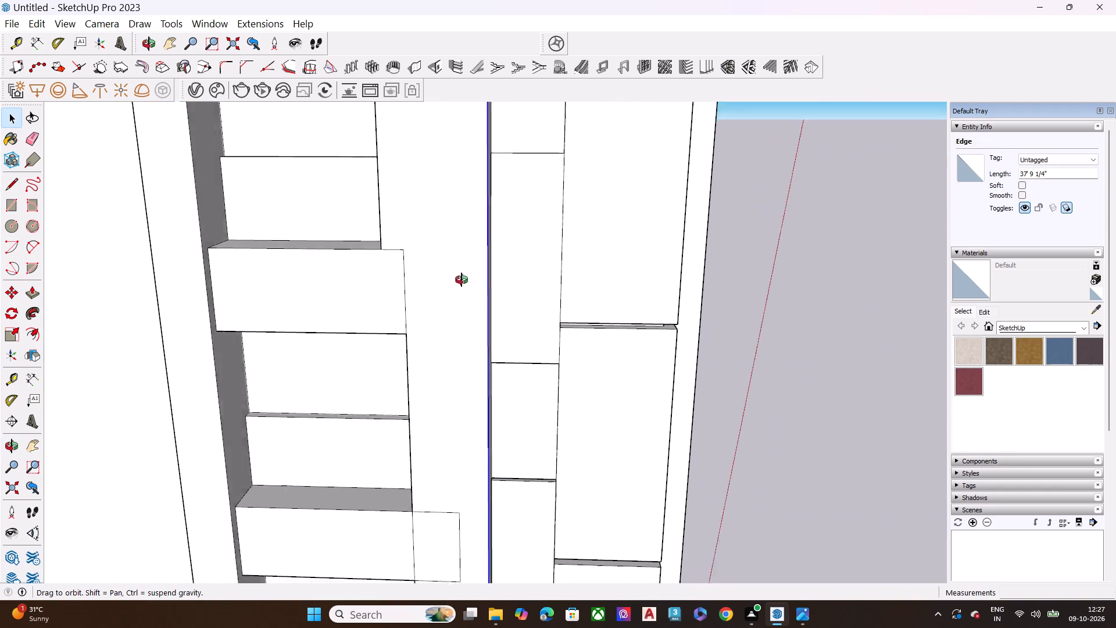
middle_drag(462, 280, 457, 280)
scroll(452, 281, down, 8)
key(m)
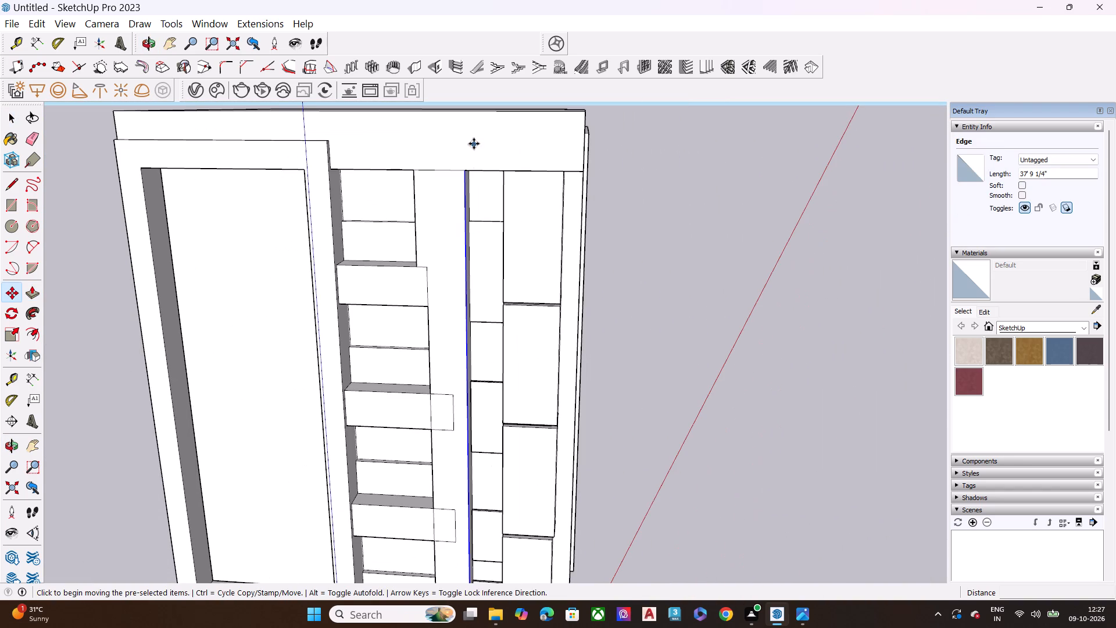
middle_drag(469, 180, 485, 92)
scroll(470, 136, up, 6)
click(473, 165)
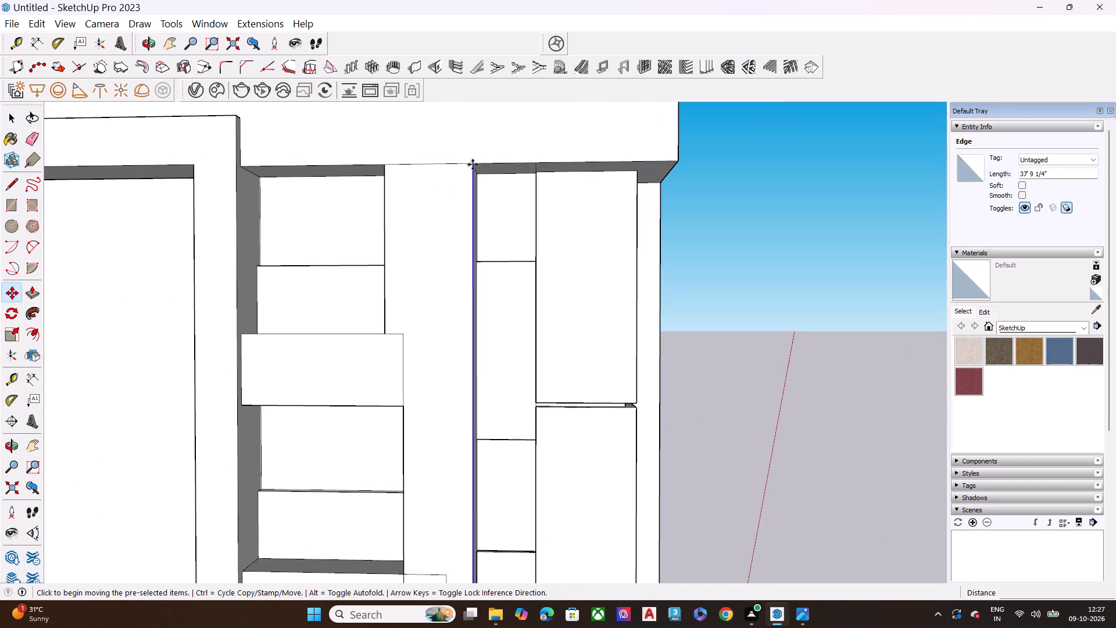
click(421, 165)
key(space)
Delete the three leftover edges of the middle horizontal band that extend past the new vertical line on the pier.
middle_drag(466, 220, 291, 277)
scroll(354, 258, down, 8)
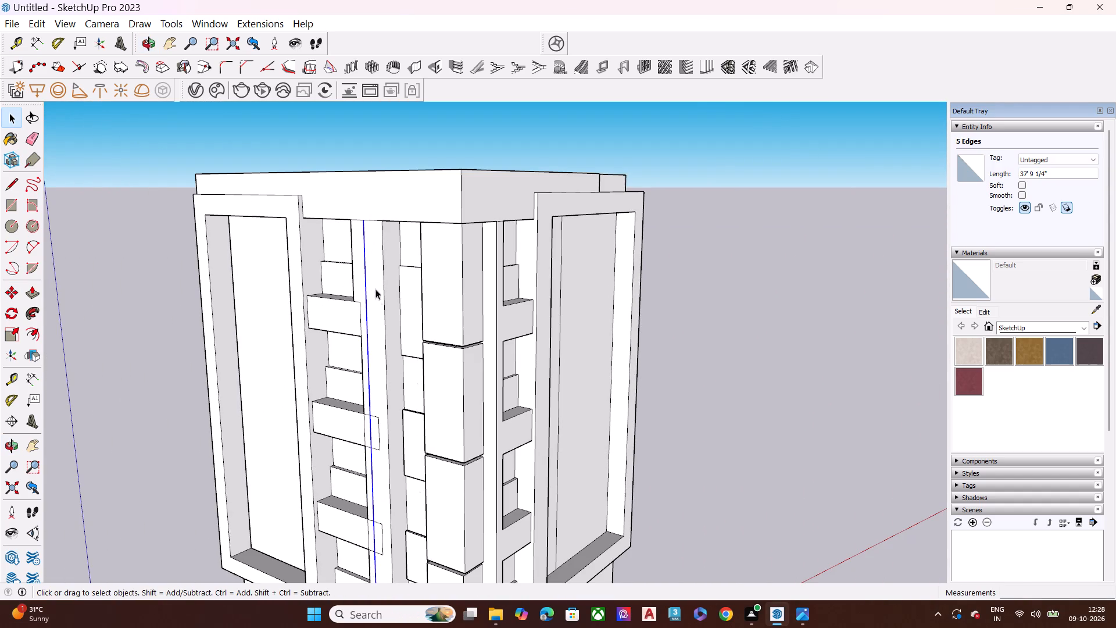
middle_drag(350, 436, 456, 402)
scroll(412, 427, up, 8)
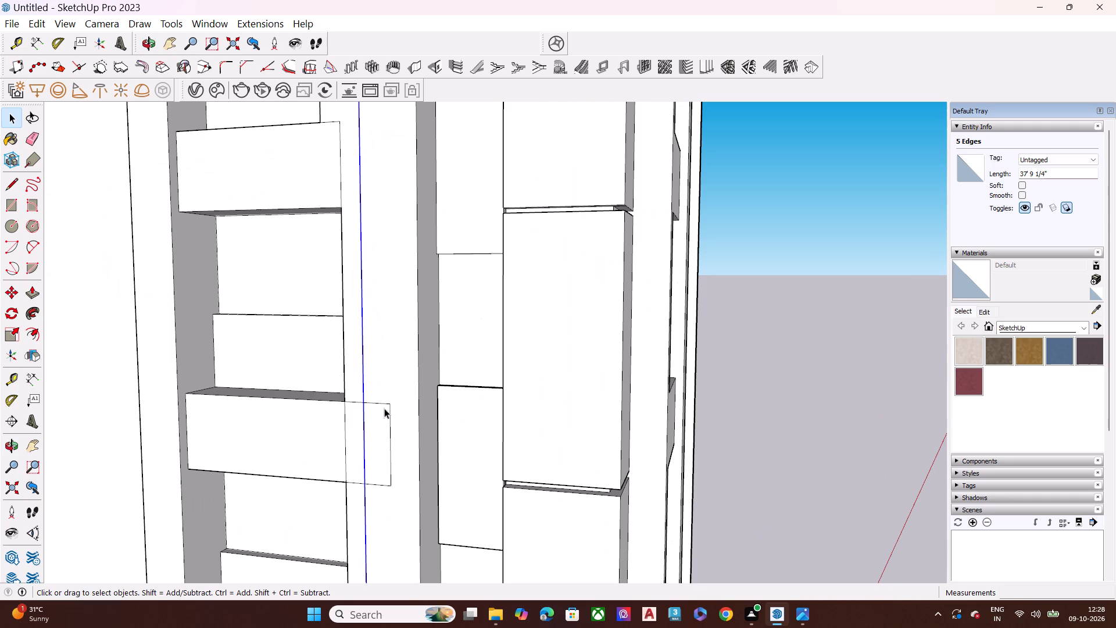
click(381, 401)
click(381, 403)
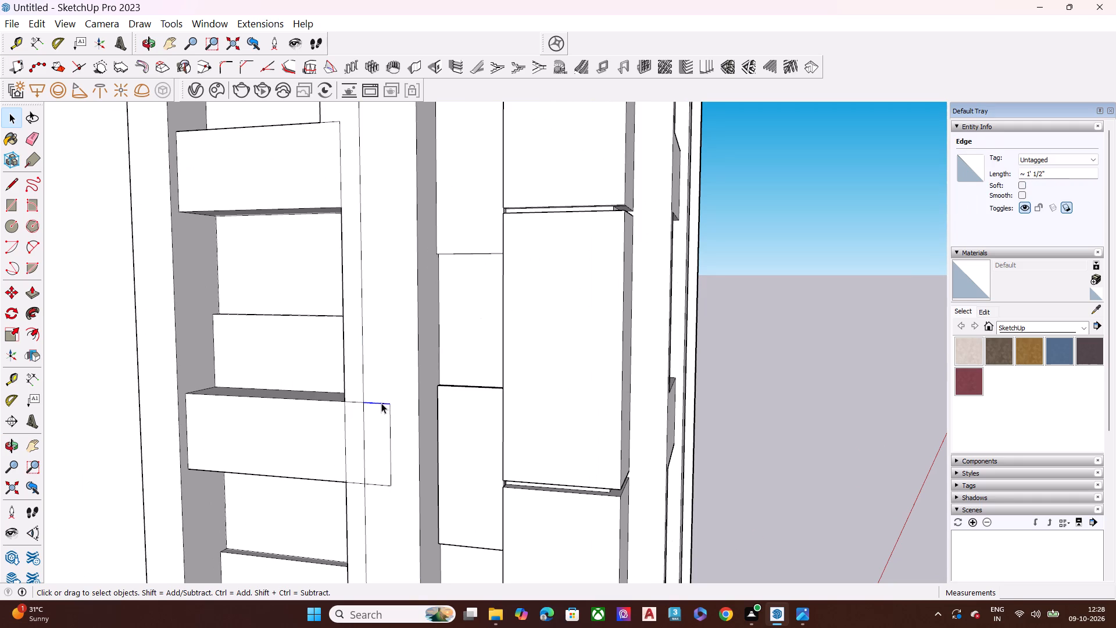
key(Delete)
click(391, 419)
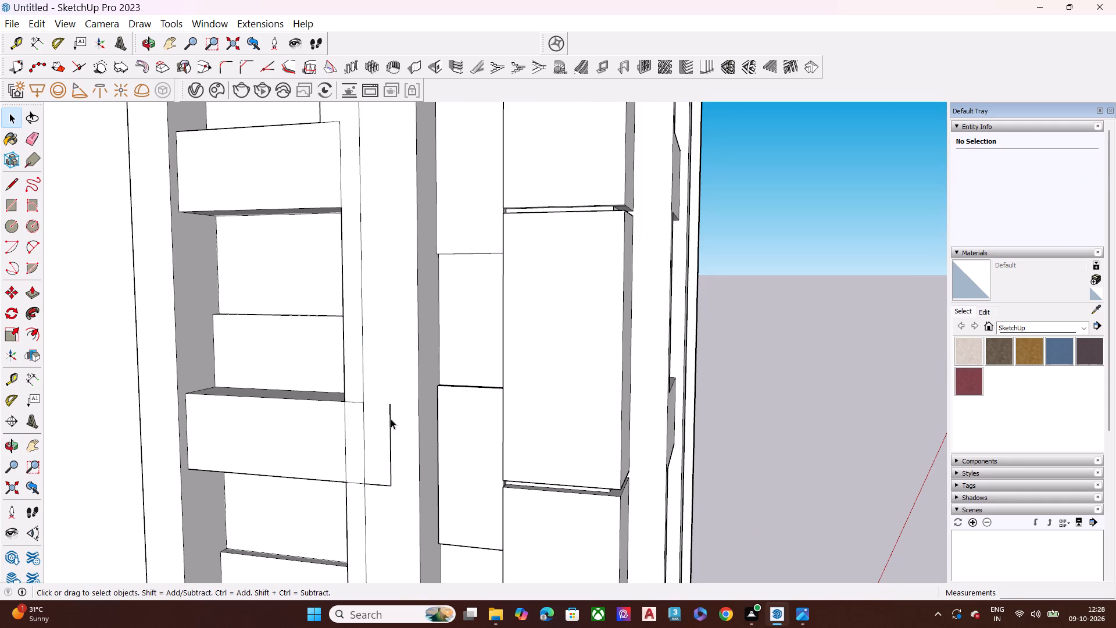
key(Delete)
click(378, 486)
key(Delete)
Delete the three leftover edges of the lowest horizontal band that extend past the new vertical line on the pier.
scroll(439, 263, down, 10)
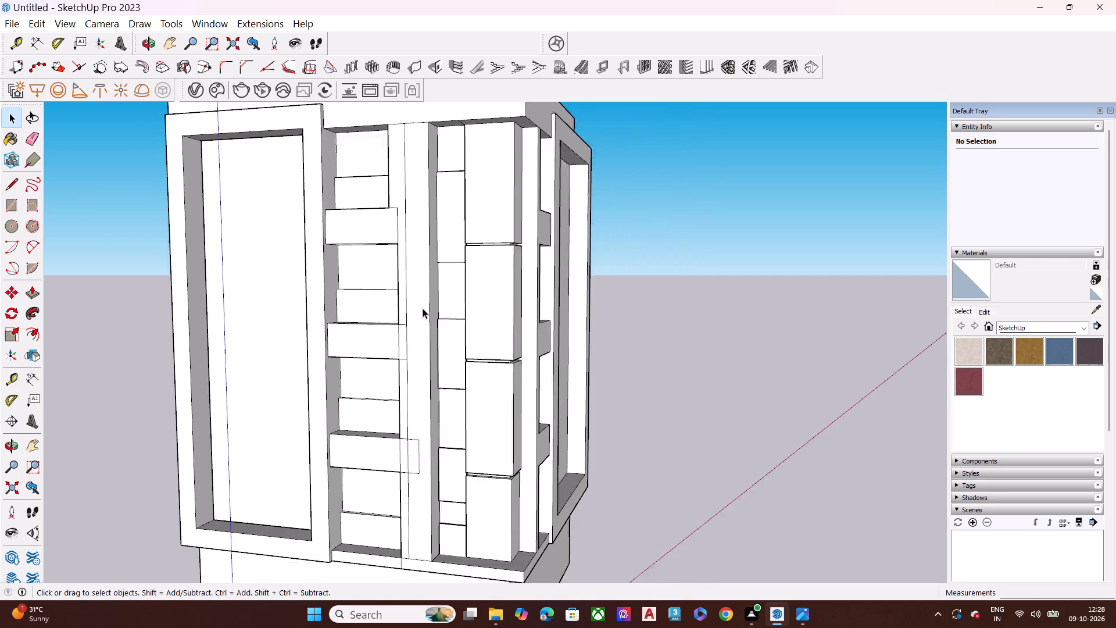
scroll(423, 308, down, 4)
scroll(420, 405, up, 15)
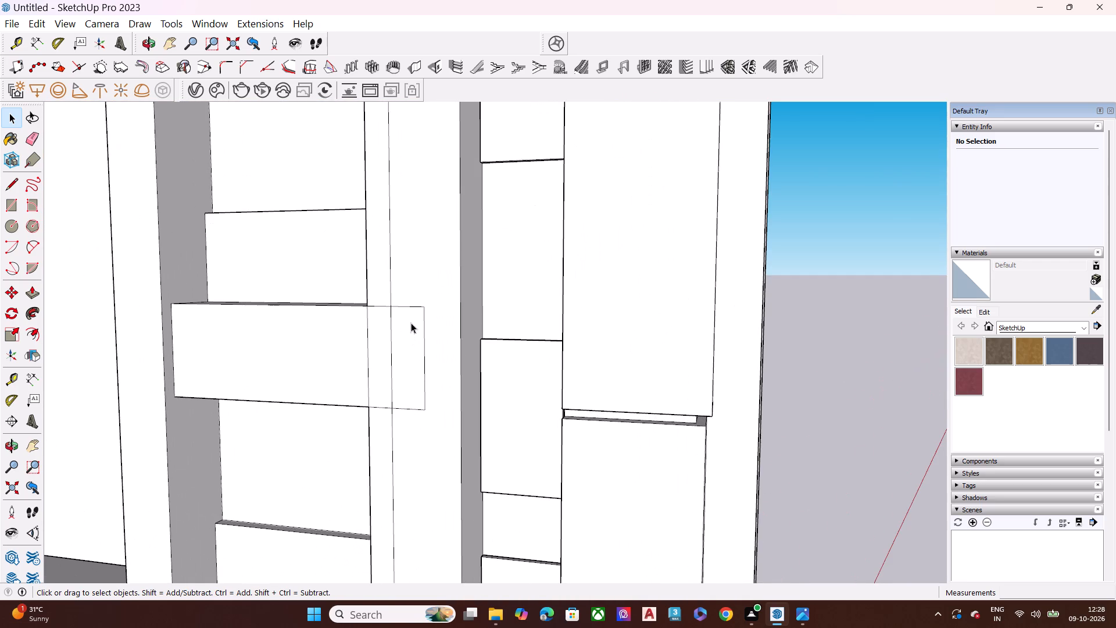
scroll(412, 322, up, 5)
click(411, 295)
key(Delete)
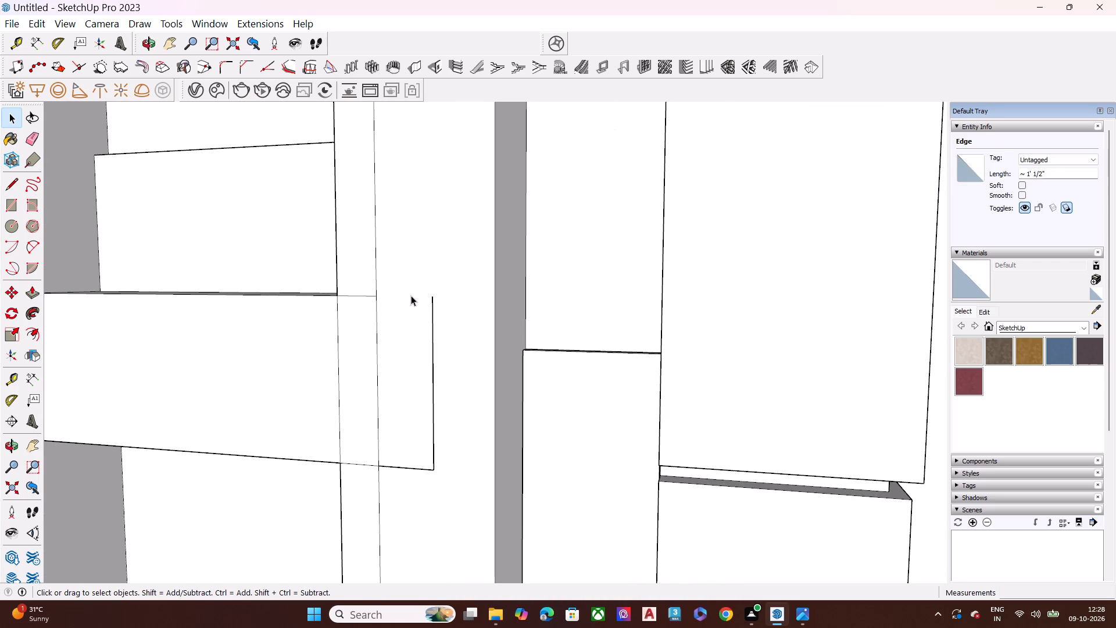
click(432, 320)
key(Delete)
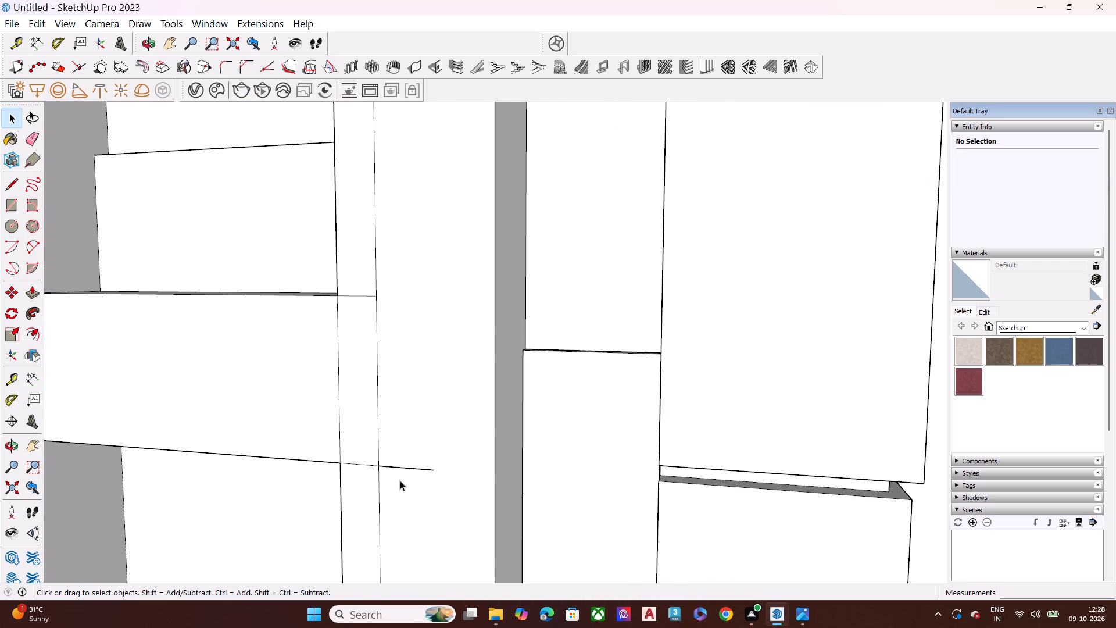
click(407, 468)
key(Delete)
Compare the model's corner facade with reference photo 1000093875.jpg, studying the recessed strip's blocks and neighbouring panels up close.
scroll(416, 331, down, 3)
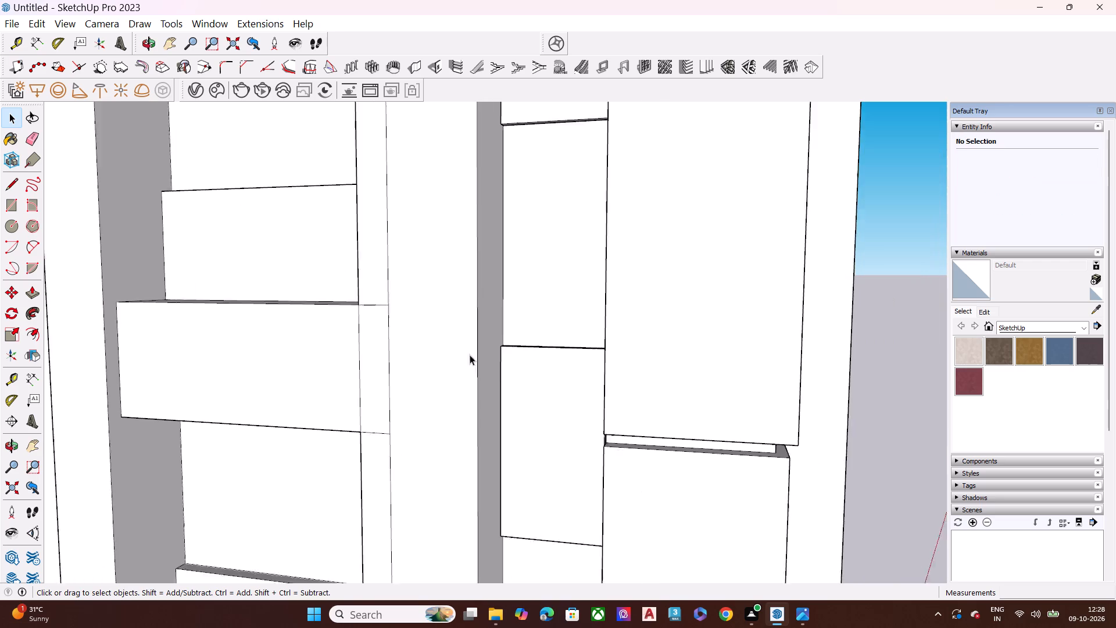
scroll(470, 355, down, 2)
scroll(593, 381, down, 6)
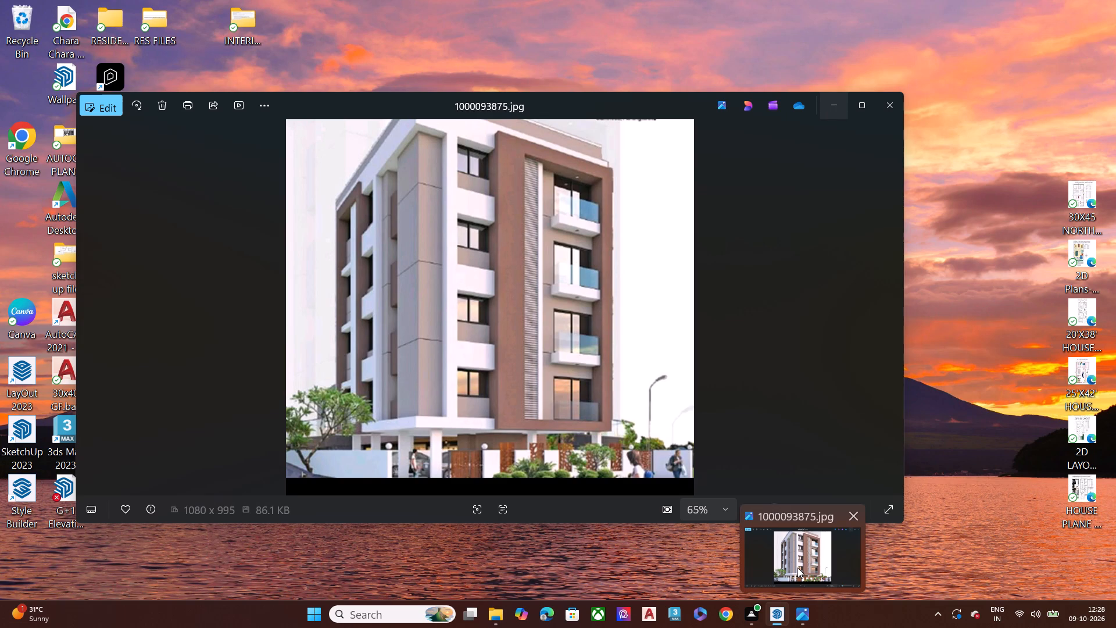
middle_drag(520, 324, 394, 403)
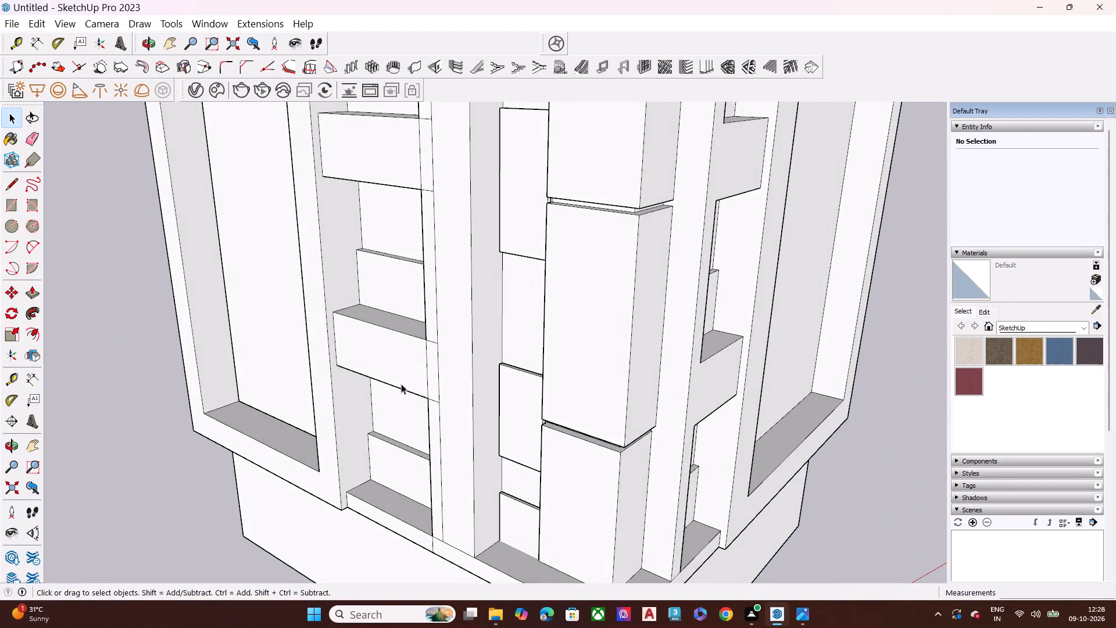
scroll(427, 363, down, 8)
scroll(486, 402, down, 7)
scroll(466, 299, up, 5)
scroll(466, 299, down, 1)
scroll(466, 299, up, 2)
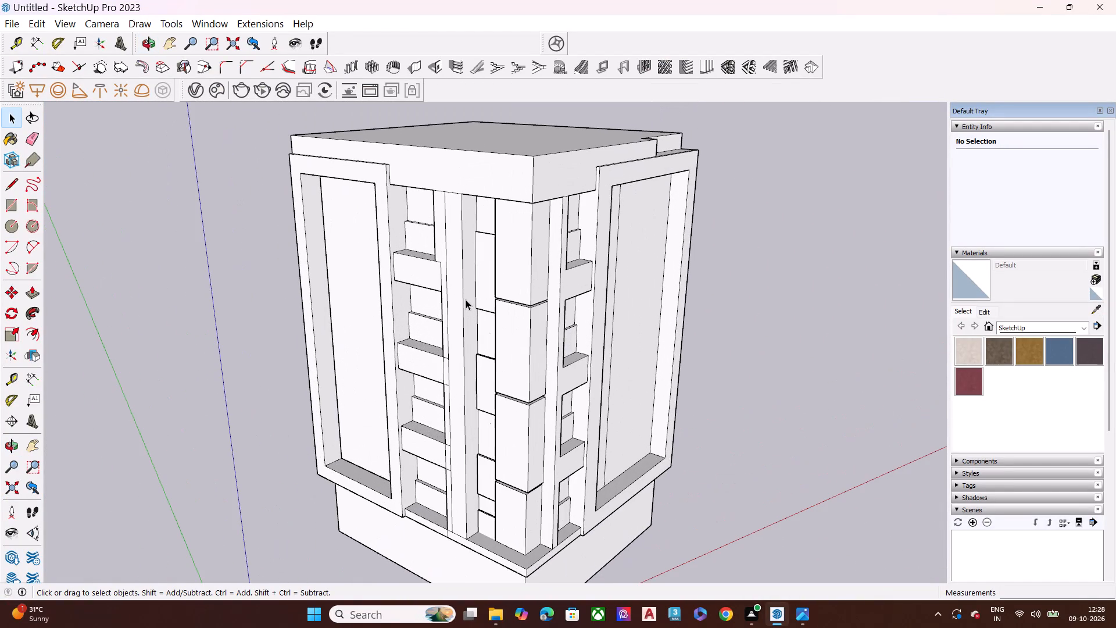
click(480, 289)
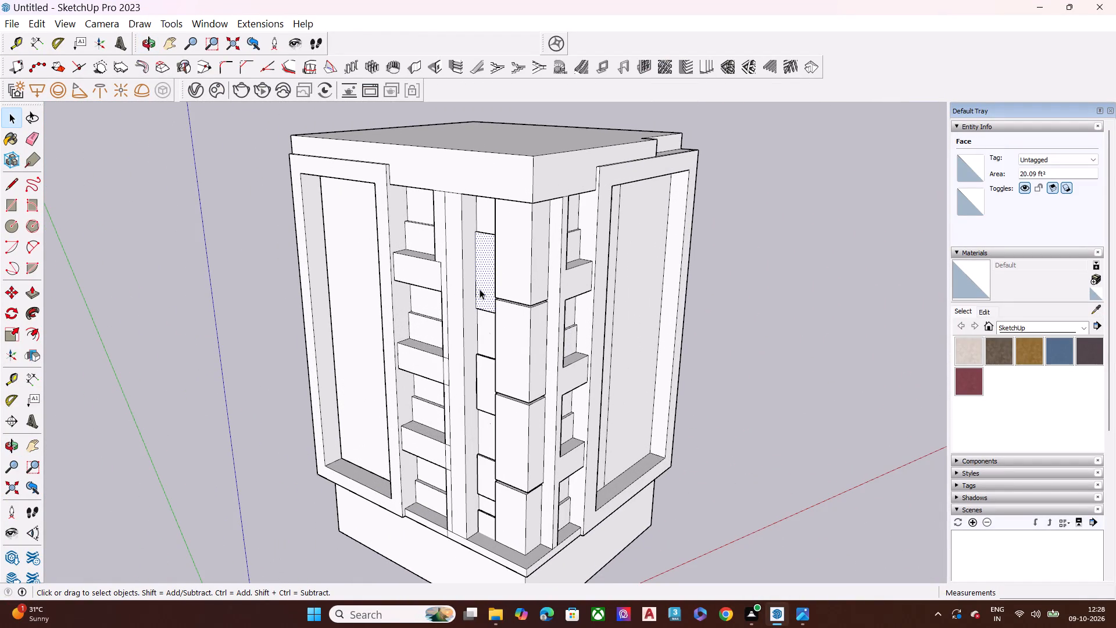
click(803, 611)
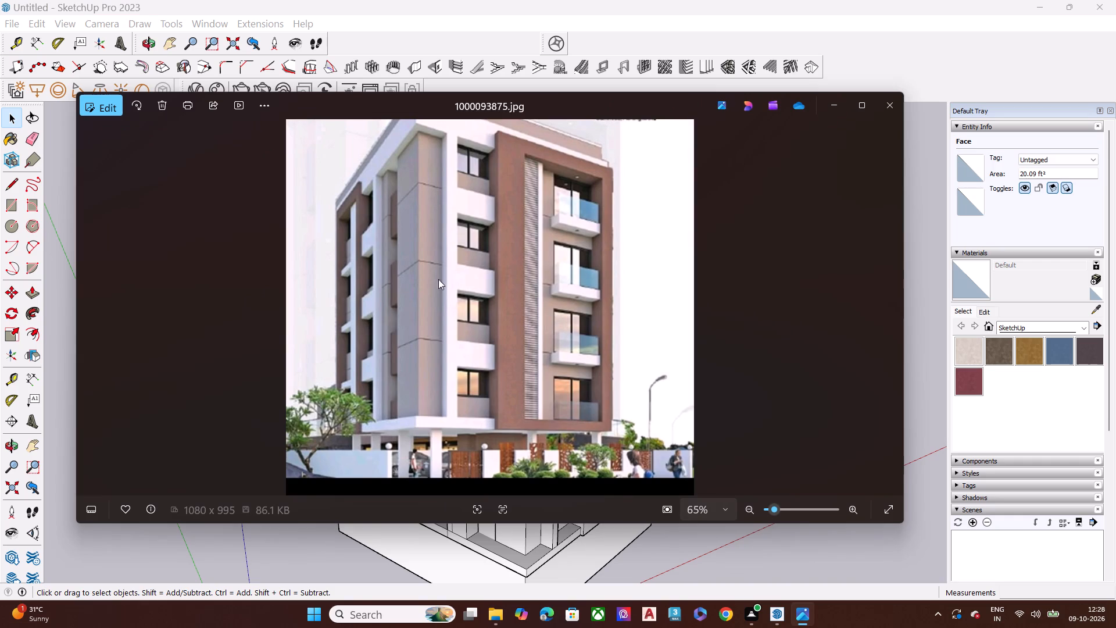
scroll(391, 233, up, 10)
scroll(282, 261, up, 13)
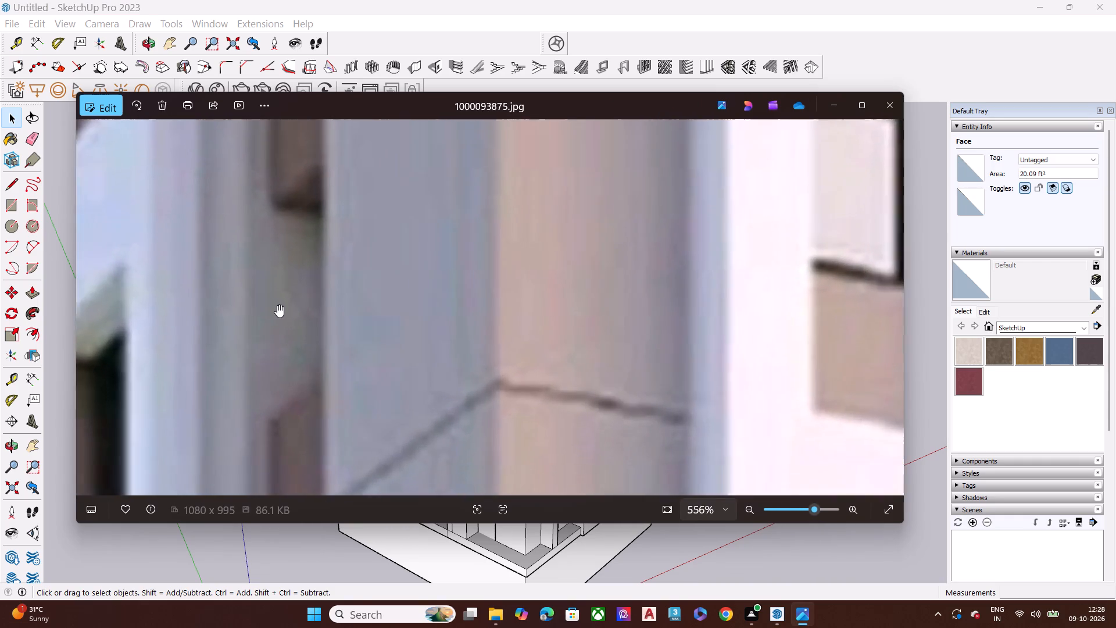
scroll(332, 308, down, 7)
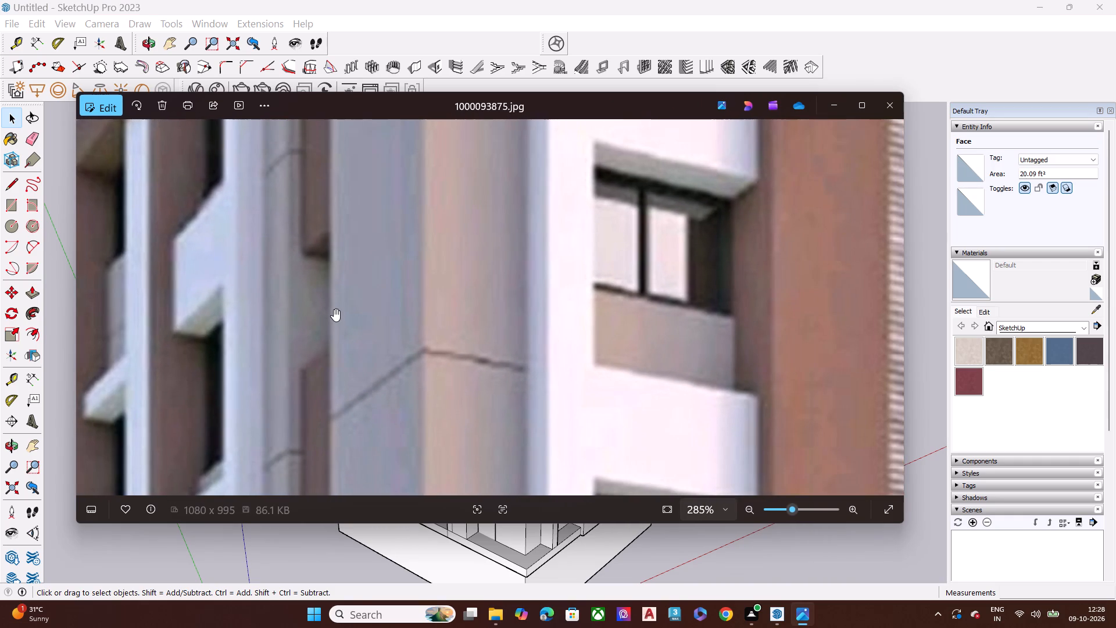
key(space)
scroll(335, 309, down, 8)
key(Escape)
scroll(400, 308, down, 2)
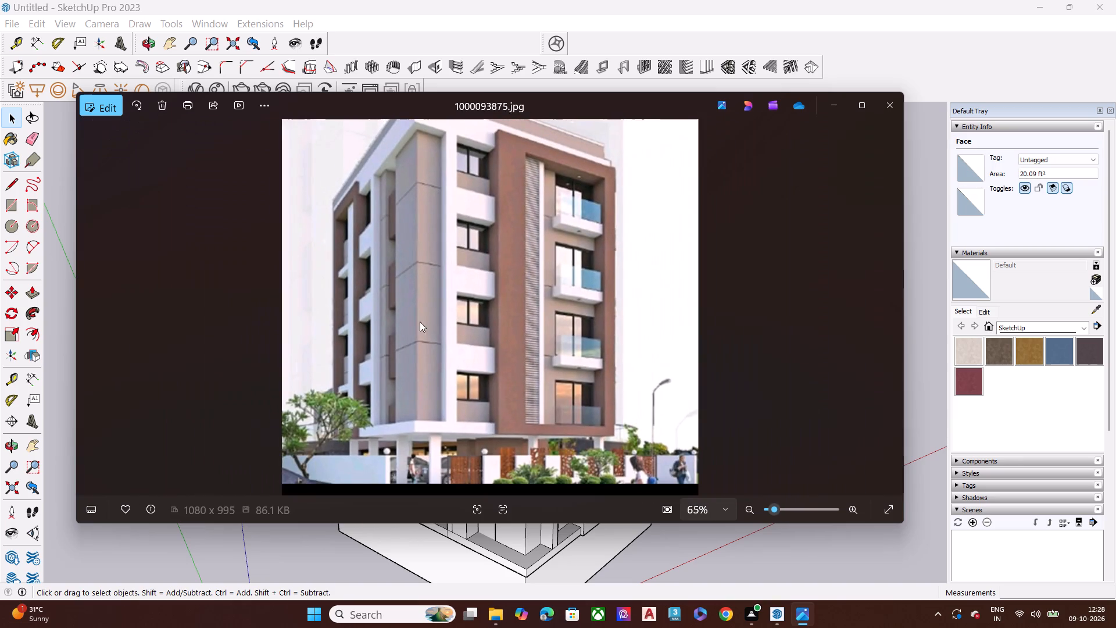
scroll(420, 322, down, 1)
click(781, 618)
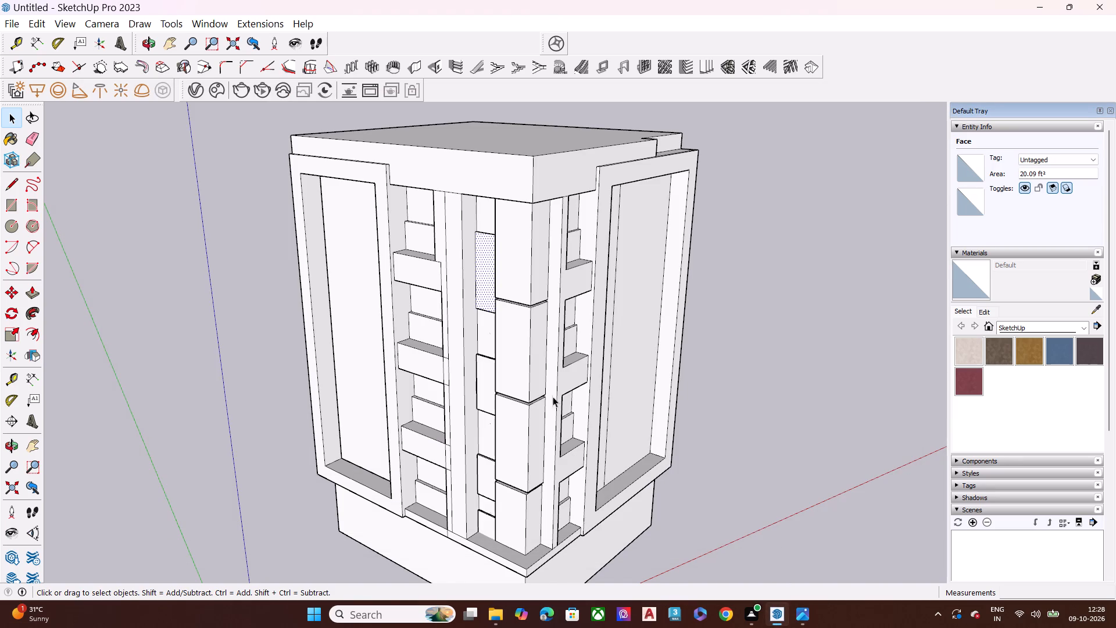
Pull the top corner block's face beside the recessed strip outward 4", and a further 3/4".
scroll(477, 239, up, 11)
middle_drag(456, 260, 799, 409)
scroll(600, 266, up, 10)
middle_drag(545, 251, 541, 291)
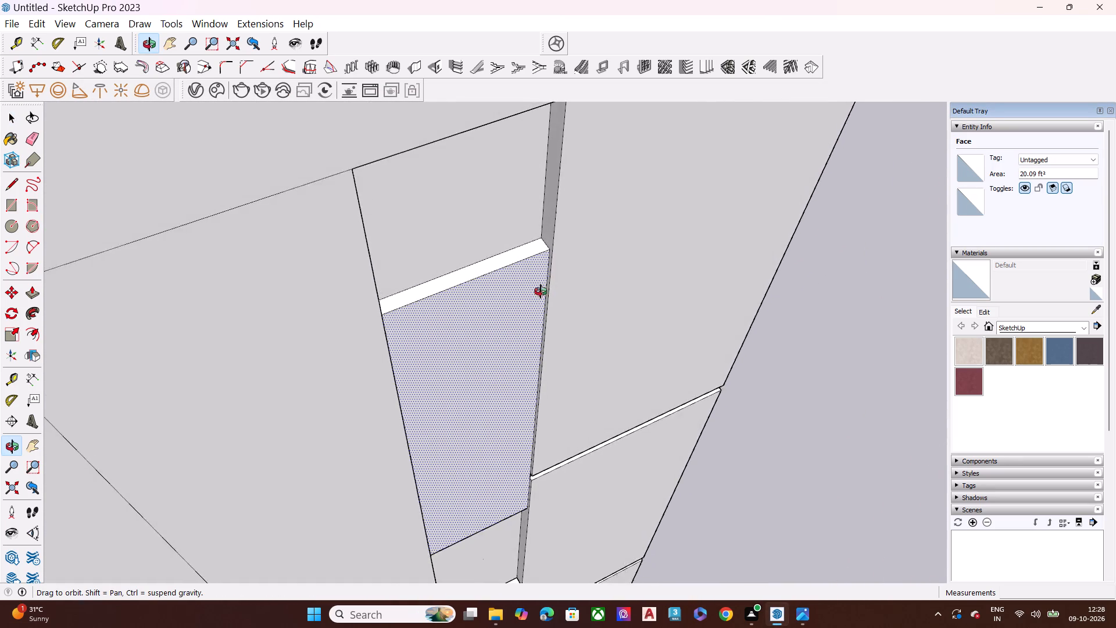
middle_drag(541, 291, 98, 77)
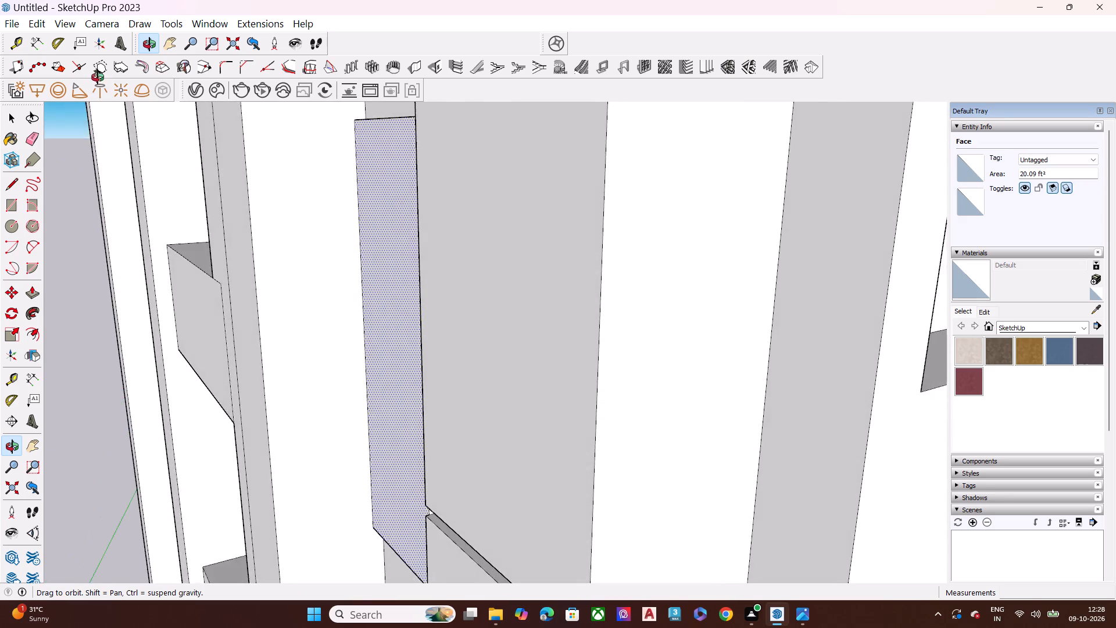
middle_drag(98, 77, 149, 306)
scroll(317, 303, down, 9)
middle_drag(437, 415, 457, 282)
scroll(457, 282, up, 1)
key(space)
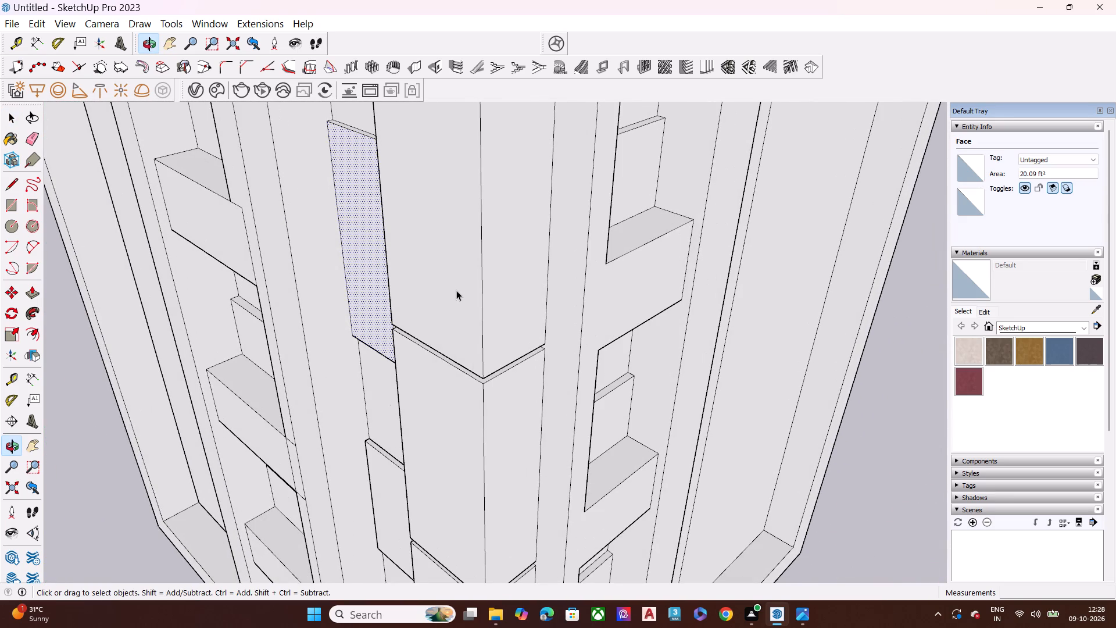
click(456, 290)
key(p)
click(455, 290)
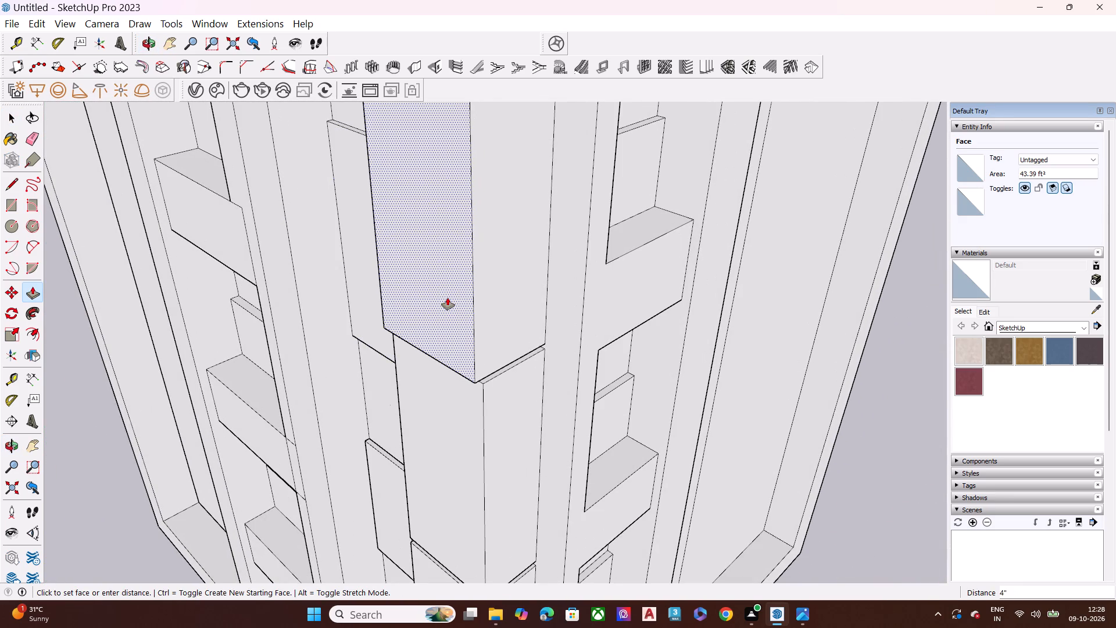
click(448, 298)
click(509, 310)
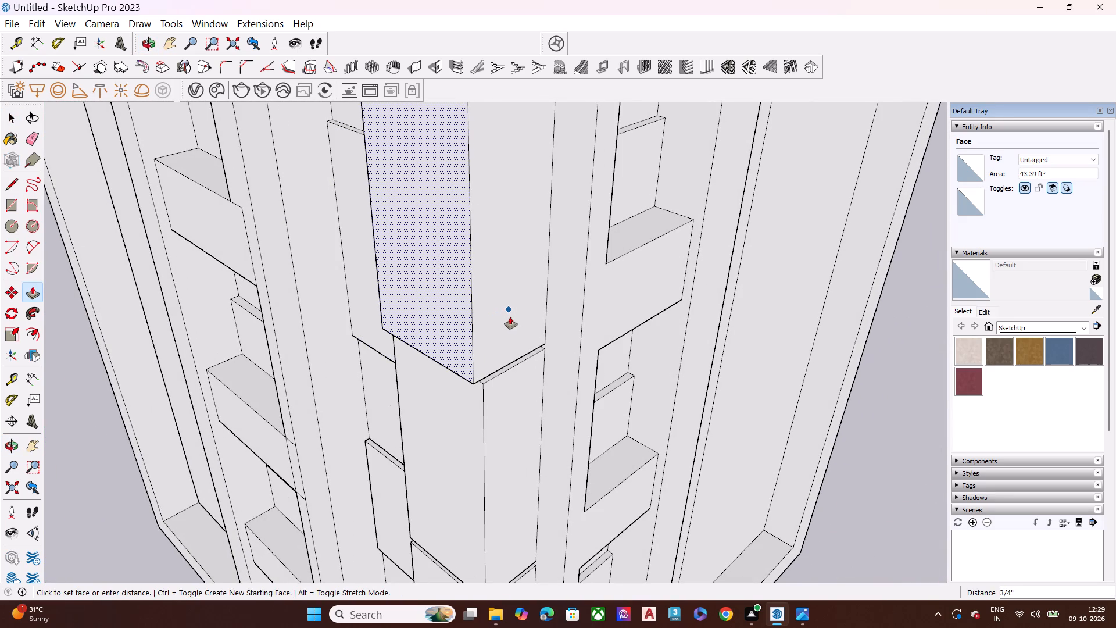
click(510, 317)
key(space)
Pull the second corner block's face on the recessed-strip side outward, level with the top block's face.
click(456, 416)
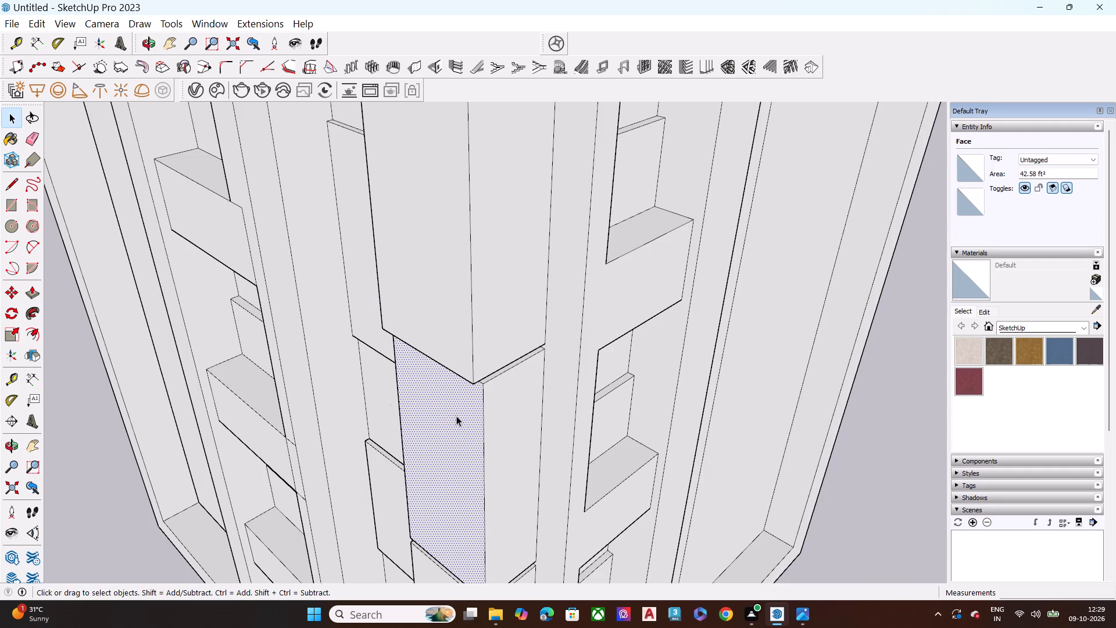
click(456, 416)
key(p)
click(449, 425)
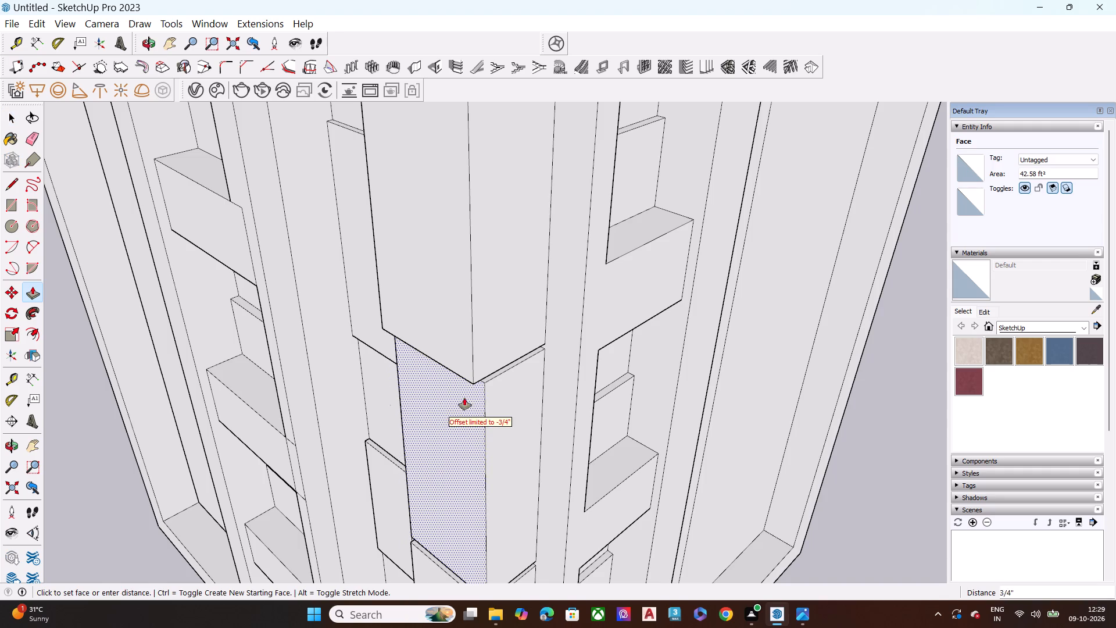
click(468, 380)
Pull the third corner block's face on the recessed-strip side outward, level with the block above.
scroll(403, 317, down, 1)
scroll(403, 317, up, 1)
scroll(403, 317, down, 18)
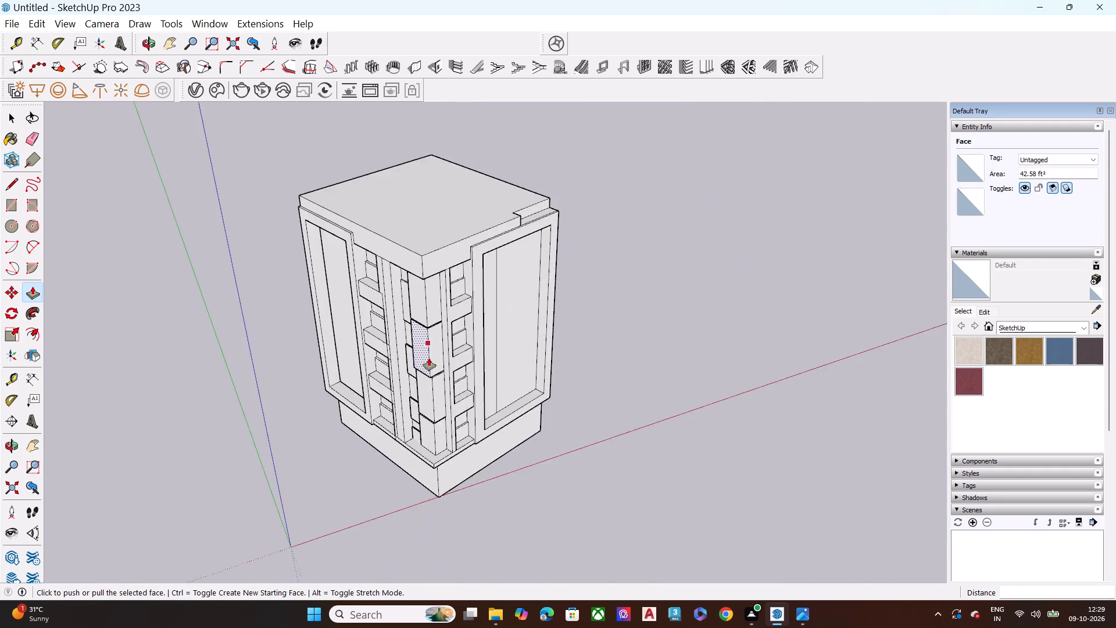
scroll(429, 407, up, 10)
key(space)
click(431, 390)
key(p)
click(431, 390)
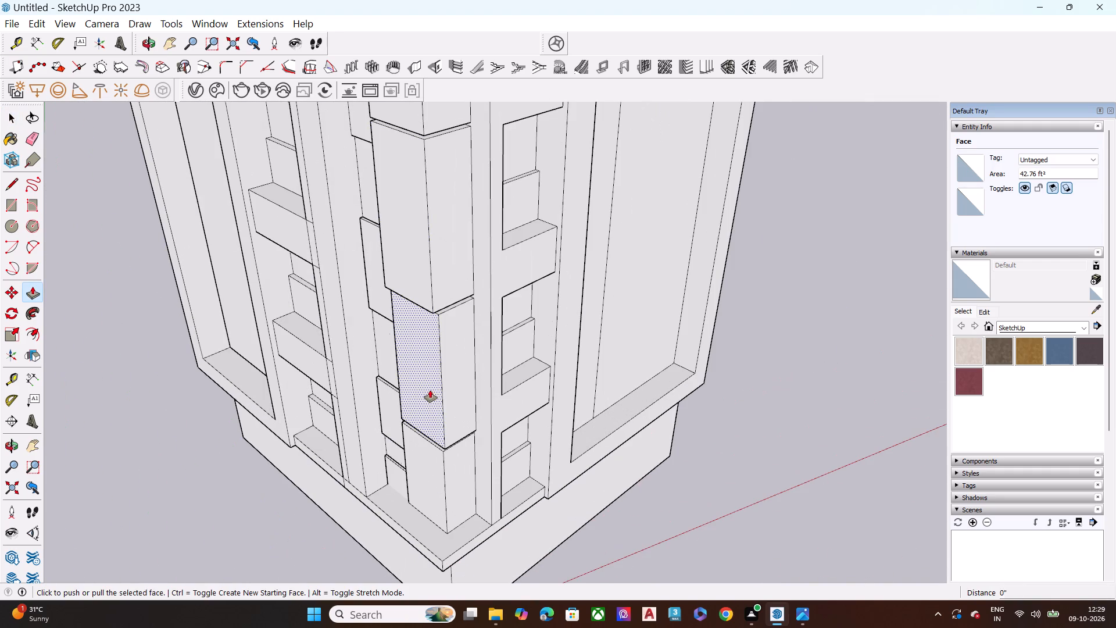
click(430, 310)
key(space)
Pull the bottom corner block's face on the recessed-strip side outward 4 3/4", level with the block above.
click(435, 498)
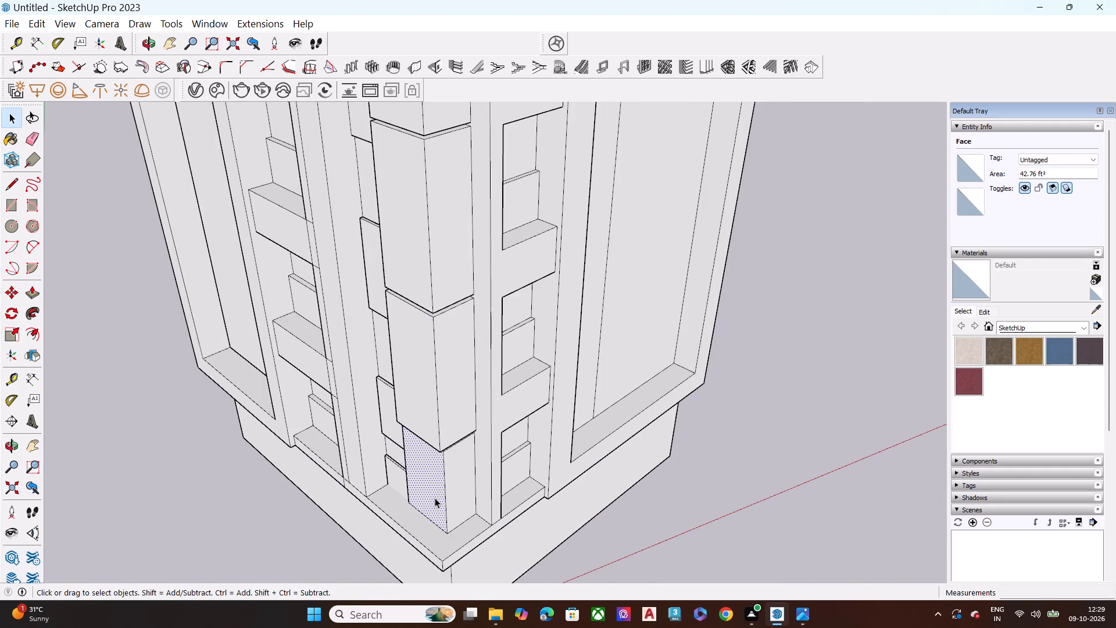
key(p)
click(435, 498)
click(439, 444)
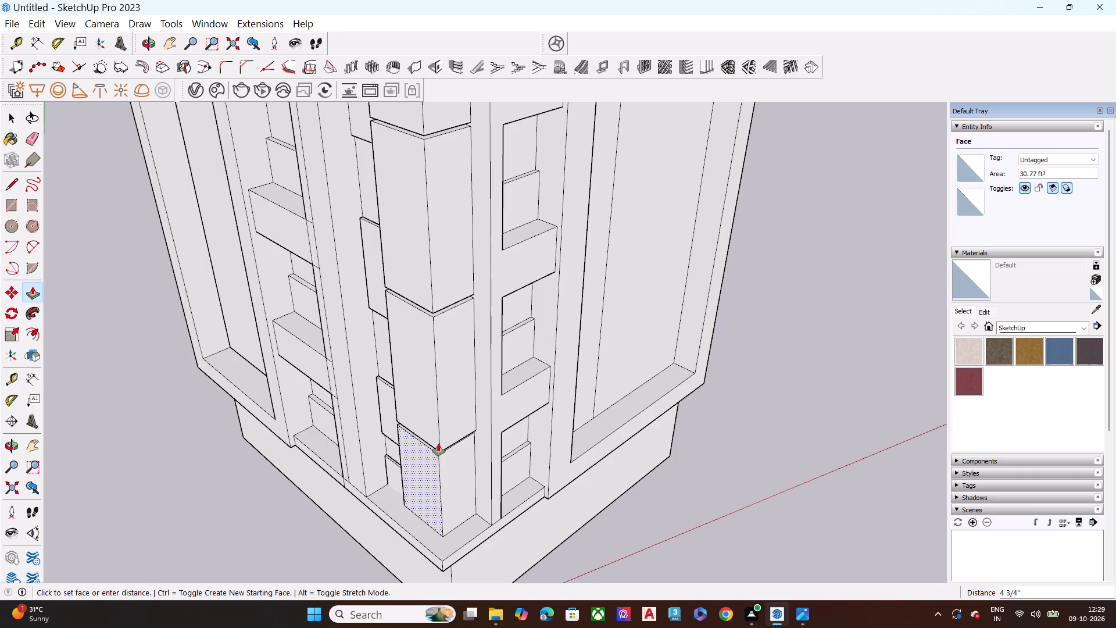
key(space)
Pull the bottom corner block's other exposed face, around the corner from the recessed strip, outward.
click(459, 470)
key(p)
click(459, 470)
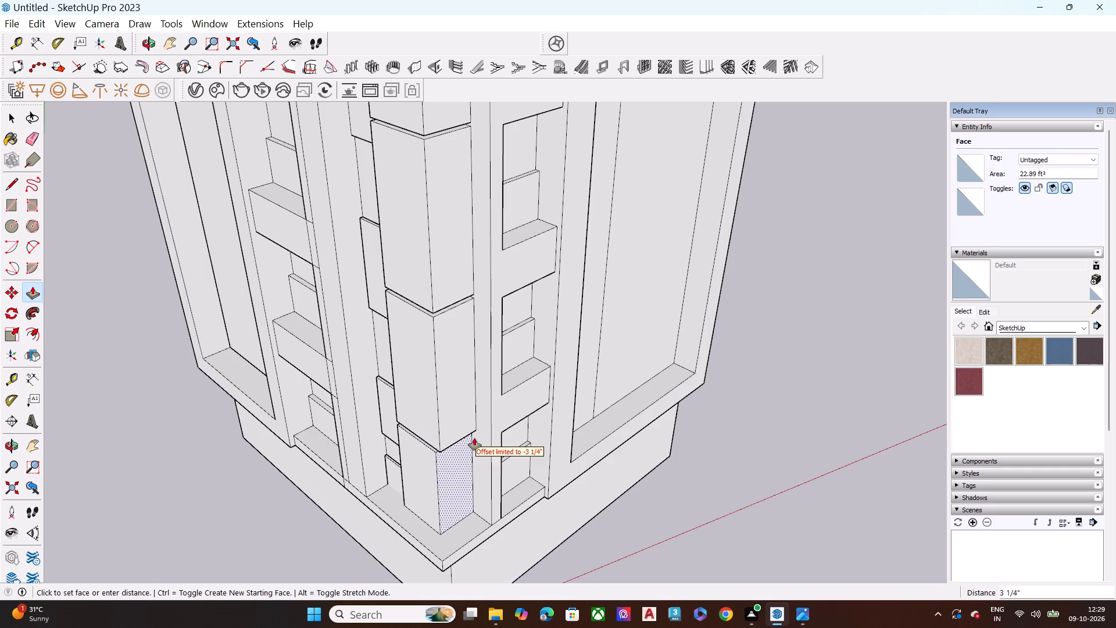
middle_drag(475, 437, 581, 372)
scroll(498, 447, up, 1)
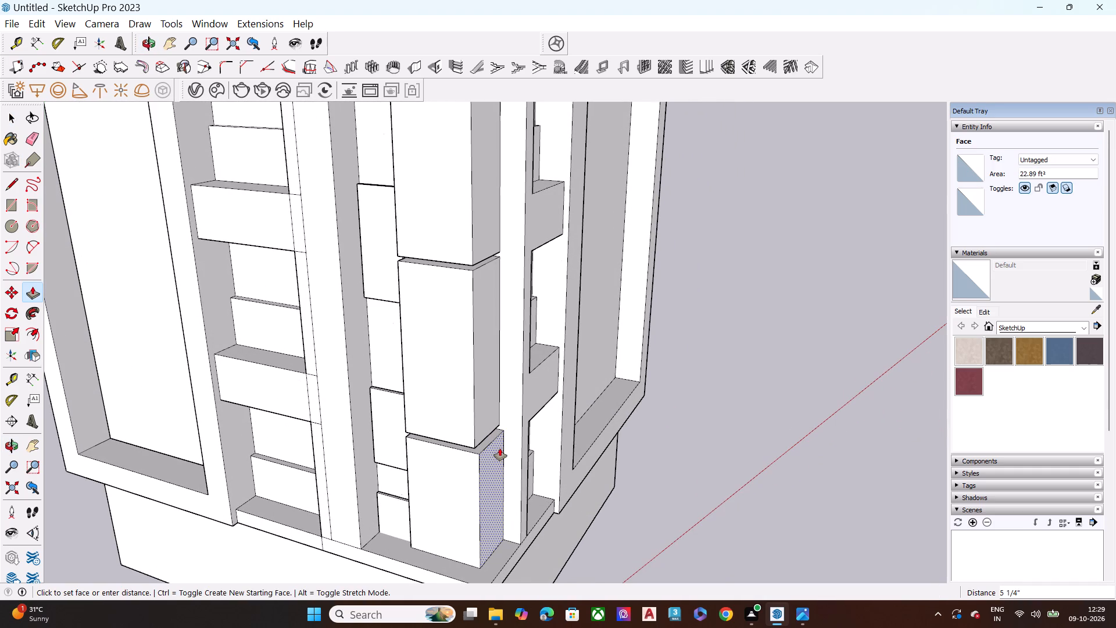
click(500, 448)
key(space)
Pull the third corner block's face around the corner outward 3 1/4", level with the bottom block.
click(498, 398)
key(p)
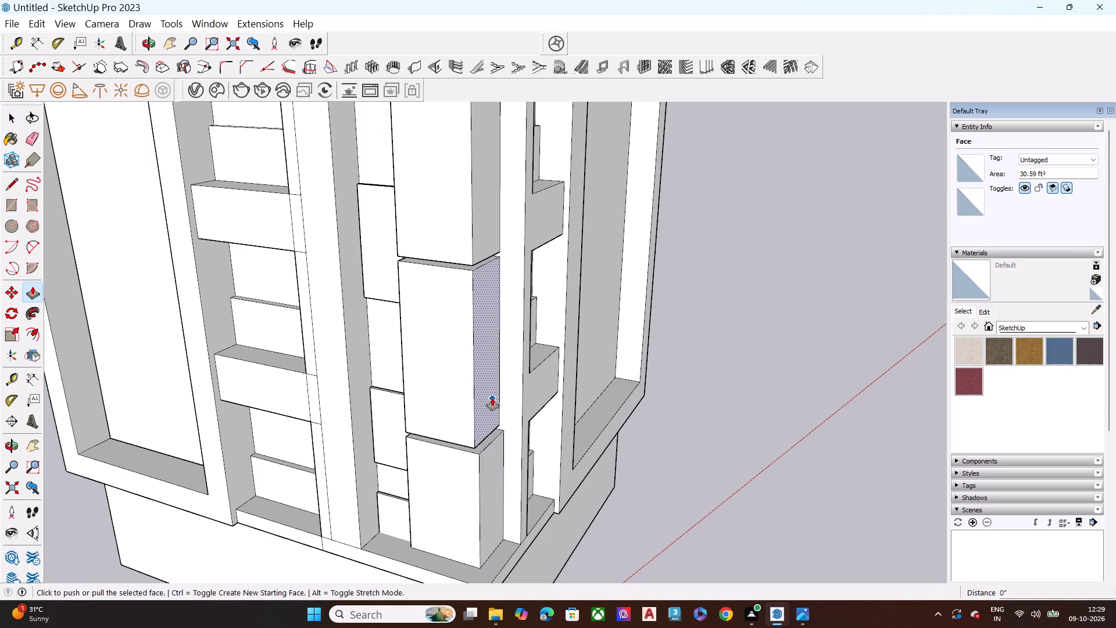
click(492, 398)
click(478, 455)
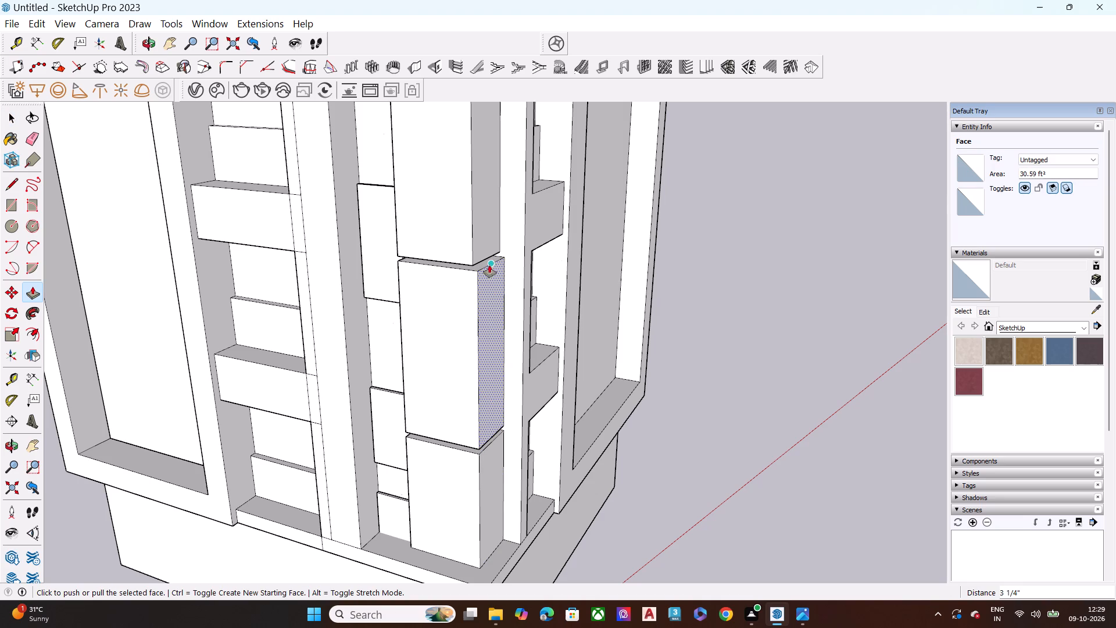
key(space)
Pull the second corner block's face around the corner outward 3 1/4", level with the third block.
click(486, 241)
key(p)
click(486, 241)
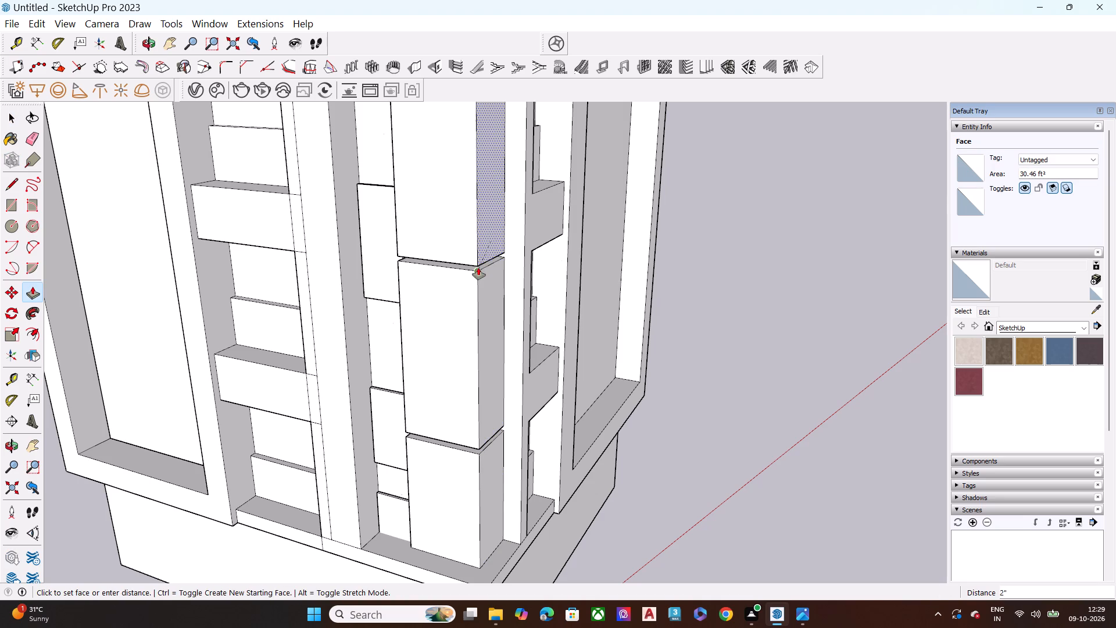
click(479, 270)
Pull the top corner block's face around the corner to sit level with the second block's face.
scroll(467, 306, up, 1)
scroll(467, 321, down, 18)
scroll(485, 194, up, 7)
key(space)
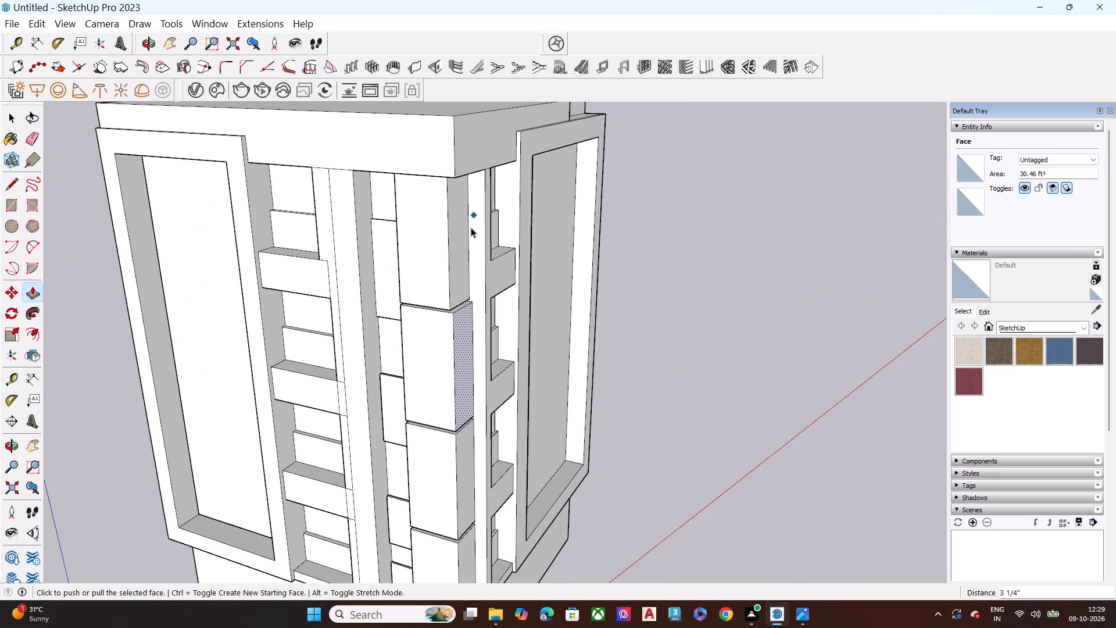
click(462, 239)
key(p)
click(462, 239)
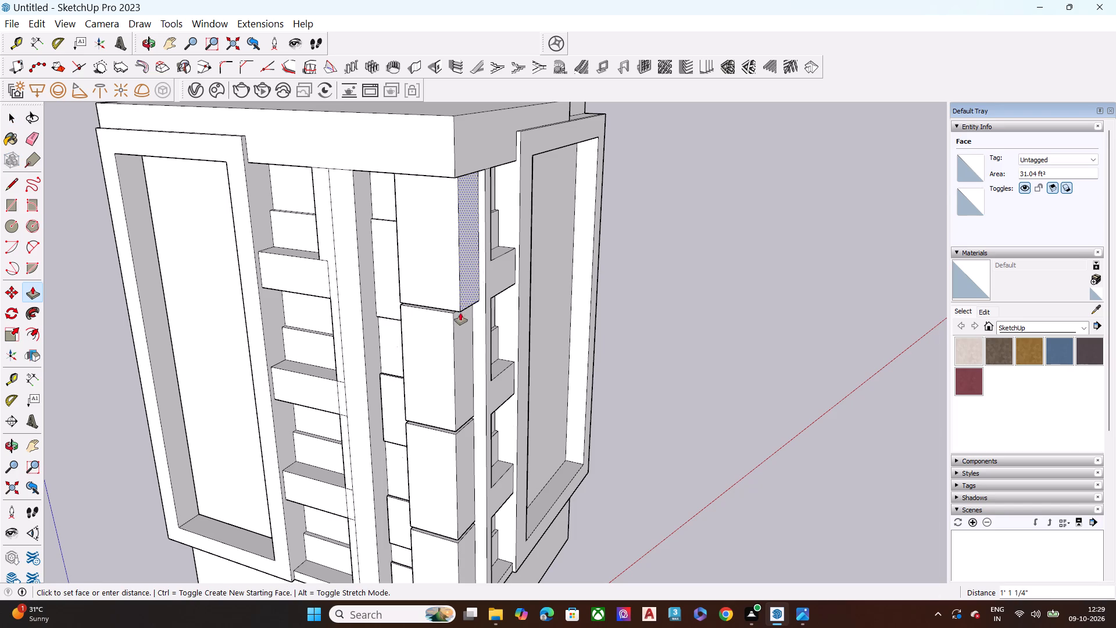
click(455, 314)
key(space)
Pull the uppermost thin block in the recessed strip outward about 3".
scroll(396, 269, down, 4)
middle_drag(428, 327, 284, 331)
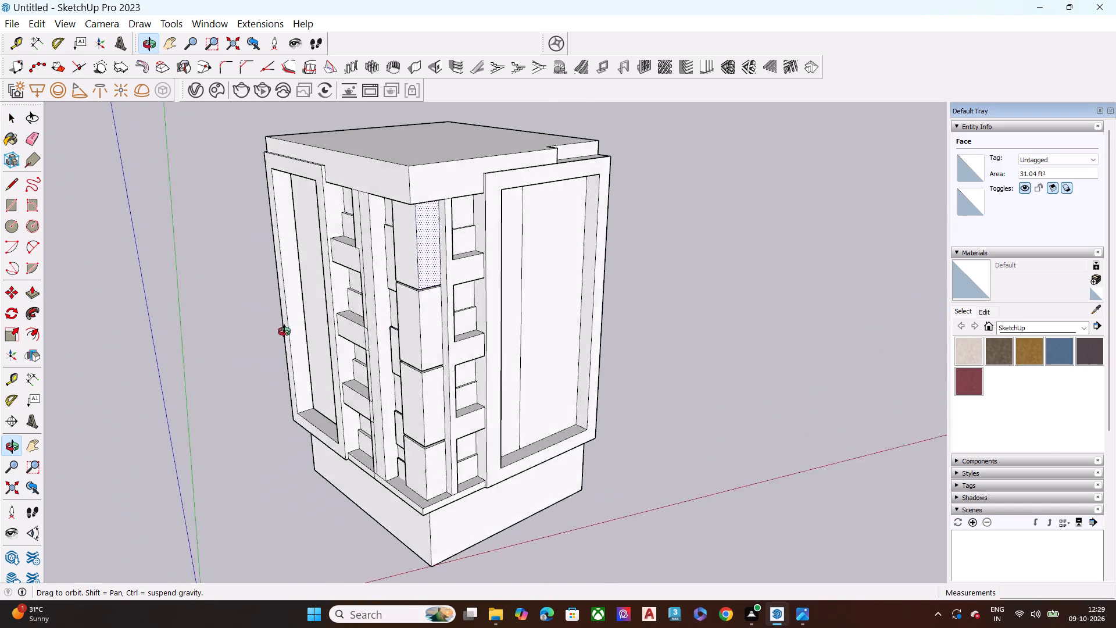
middle_drag(284, 331, 266, 324)
scroll(422, 265, up, 7)
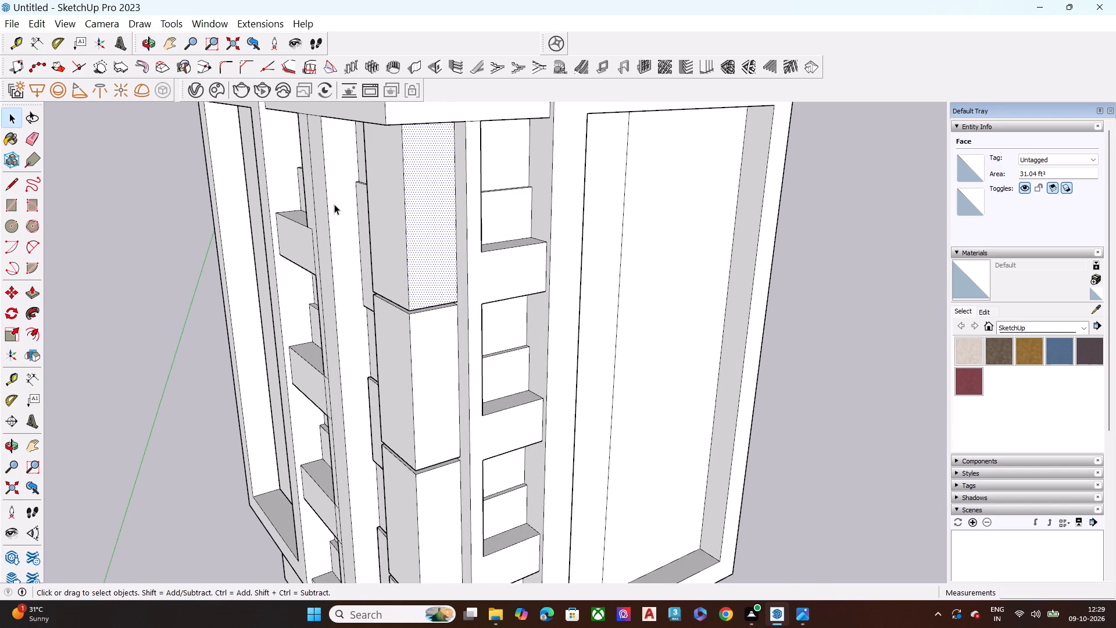
middle_drag(347, 204, 809, 255)
scroll(664, 284, up, 2)
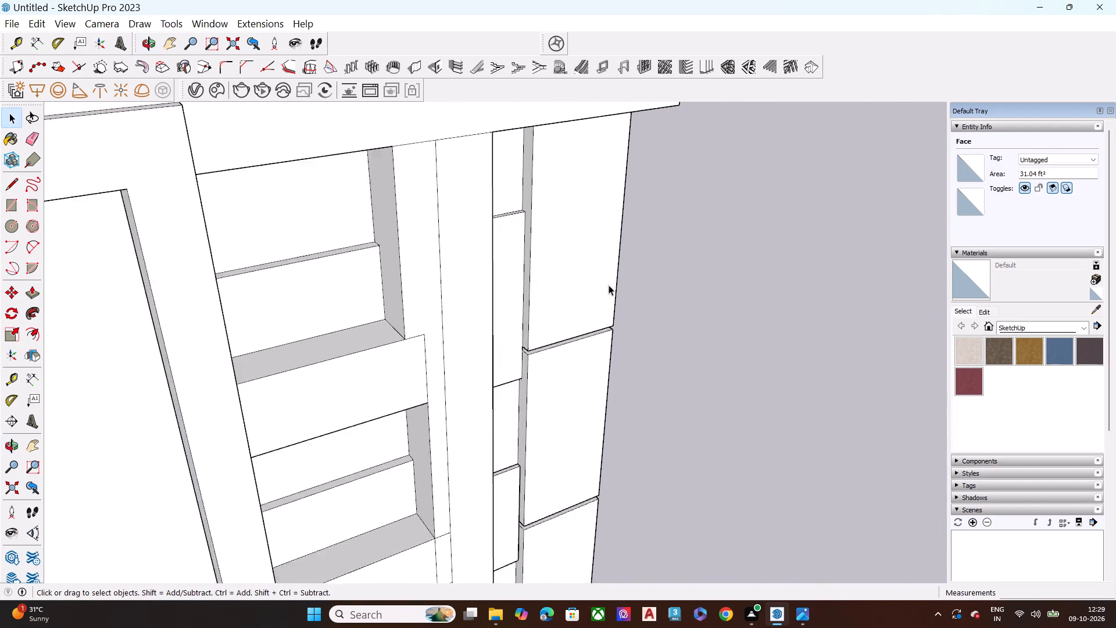
scroll(609, 285, up, 5)
click(483, 261)
key(p)
click(483, 261)
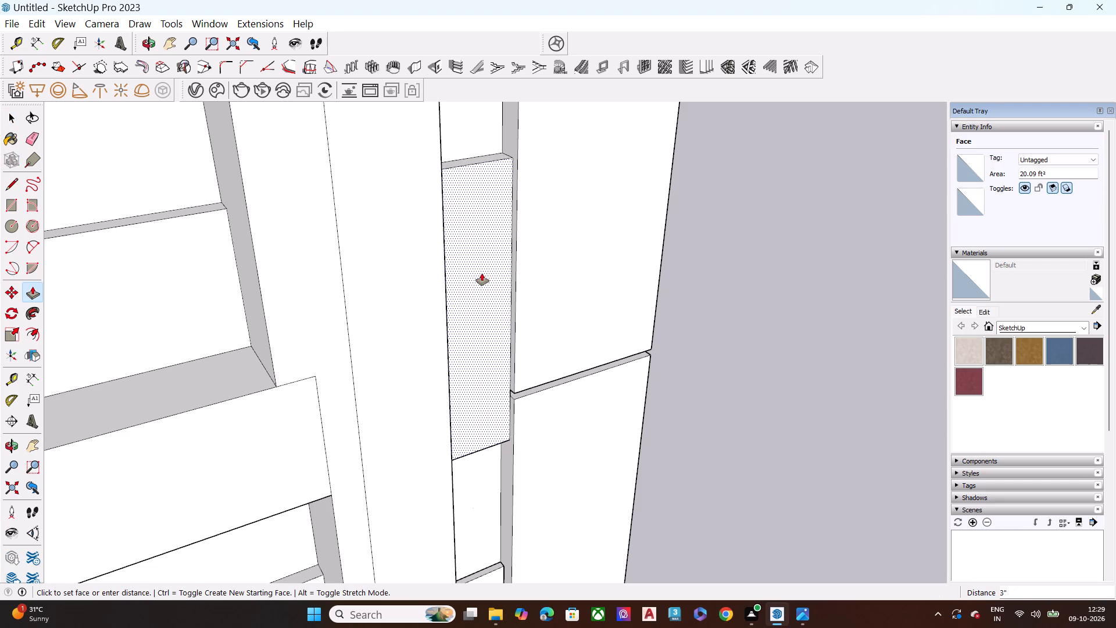
click(482, 277)
key(space)
Review the corner blocks and recessed strip up close and compare them with reference photo 1000093875.jpg.
middle_drag(549, 275, 524, 284)
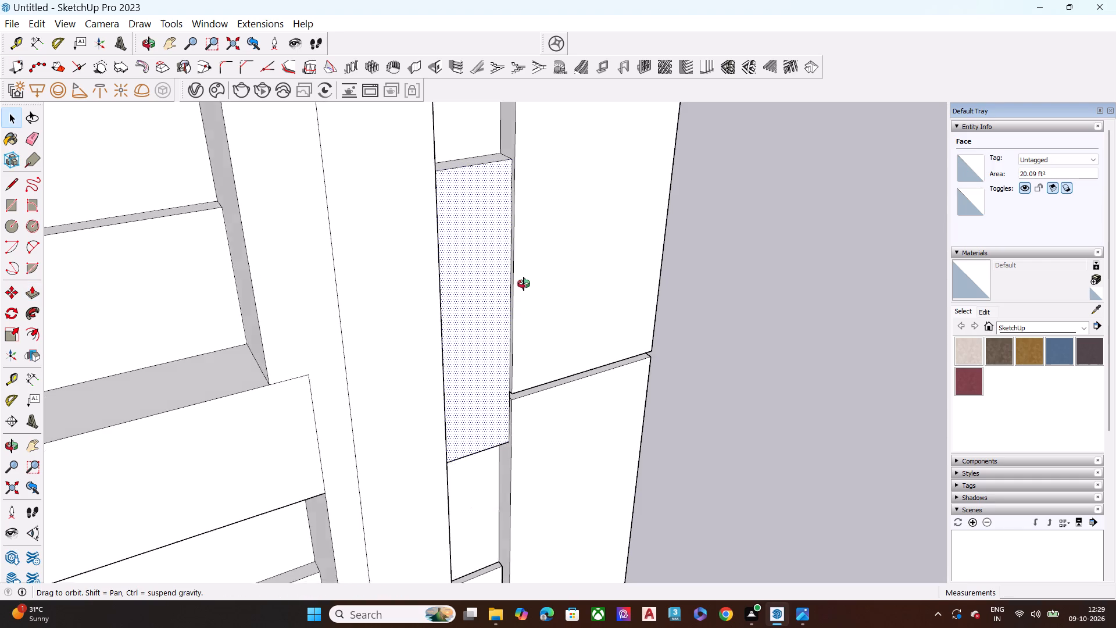
middle_drag(524, 284, 188, 332)
scroll(259, 219, up, 2)
scroll(407, 128, down, 9)
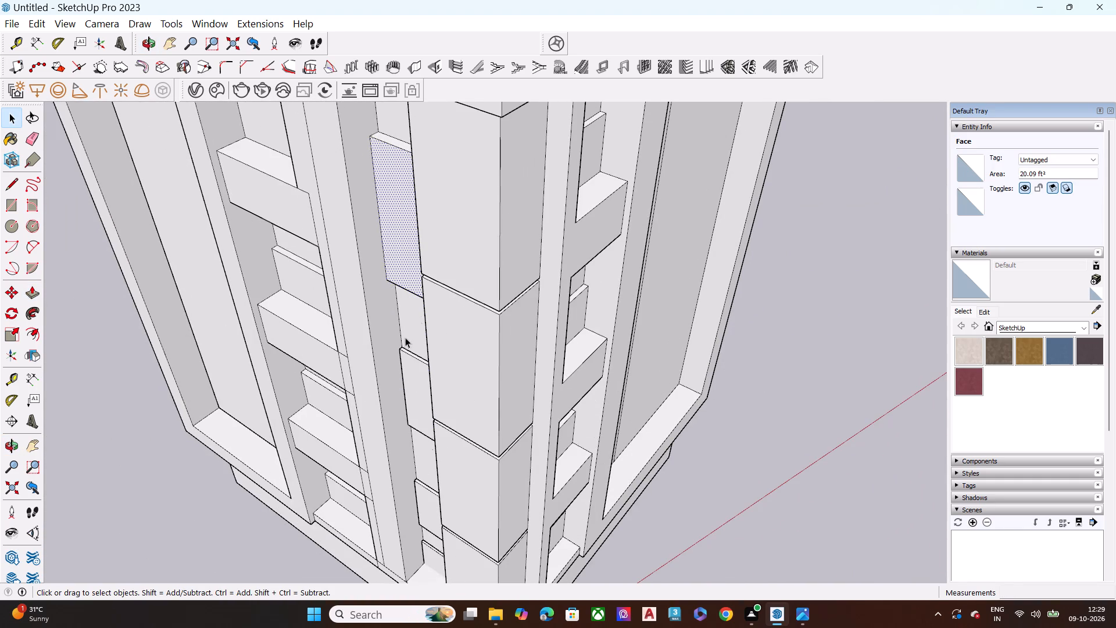
scroll(410, 324, down, 8)
scroll(432, 516, up, 9)
scroll(431, 481, down, 3)
middle_drag(409, 424, 560, 272)
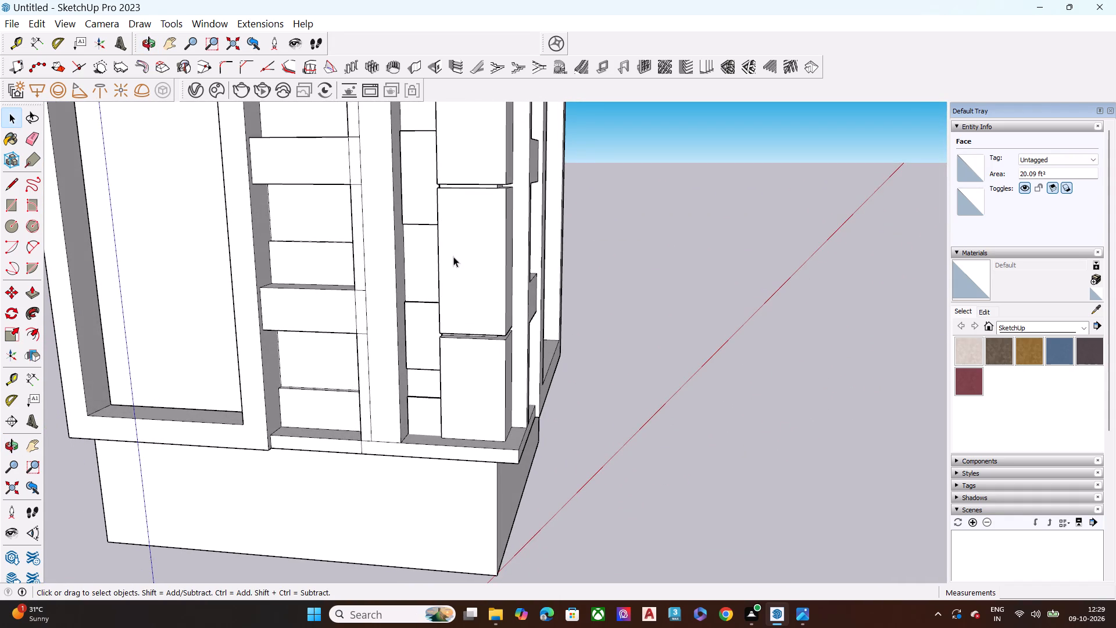
scroll(453, 256, down, 6)
scroll(453, 265, up, 1)
scroll(454, 271, down, 5)
scroll(463, 283, up, 1)
scroll(463, 283, down, 2)
middle_drag(481, 304, 470, 313)
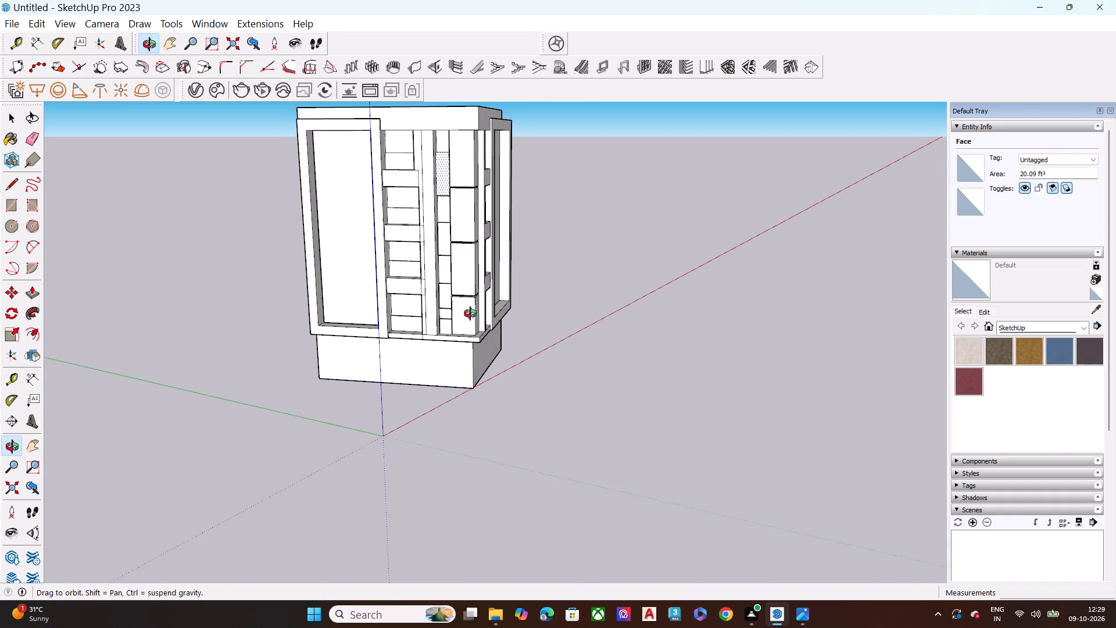
middle_drag(470, 313, 416, 312)
scroll(459, 238, up, 8)
middle_drag(450, 208, 470, 279)
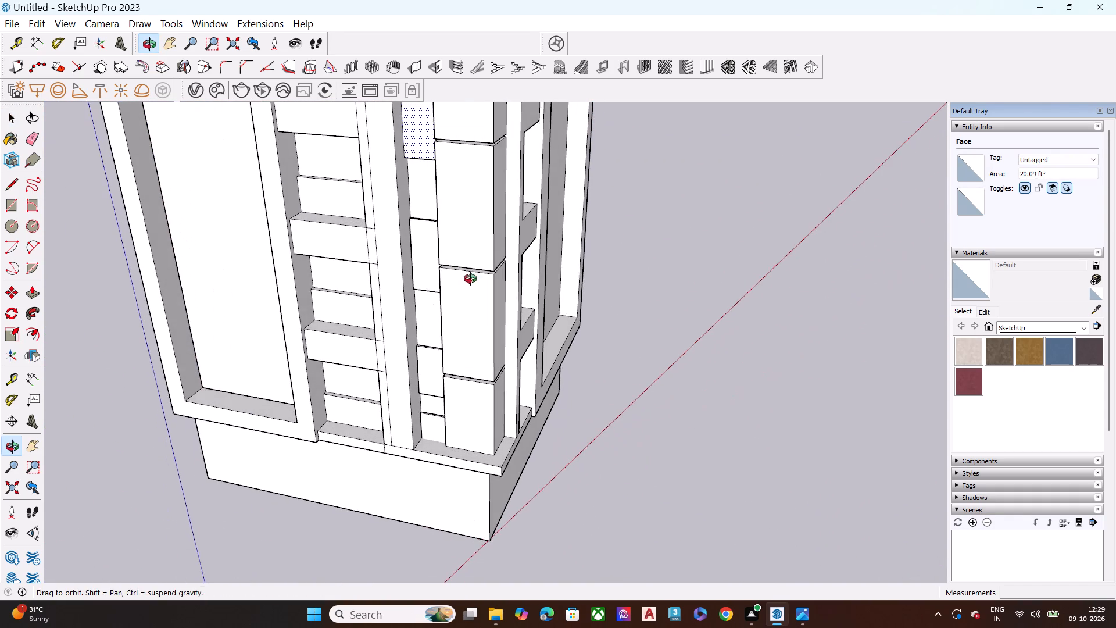
middle_drag(470, 279, 471, 279)
click(799, 614)
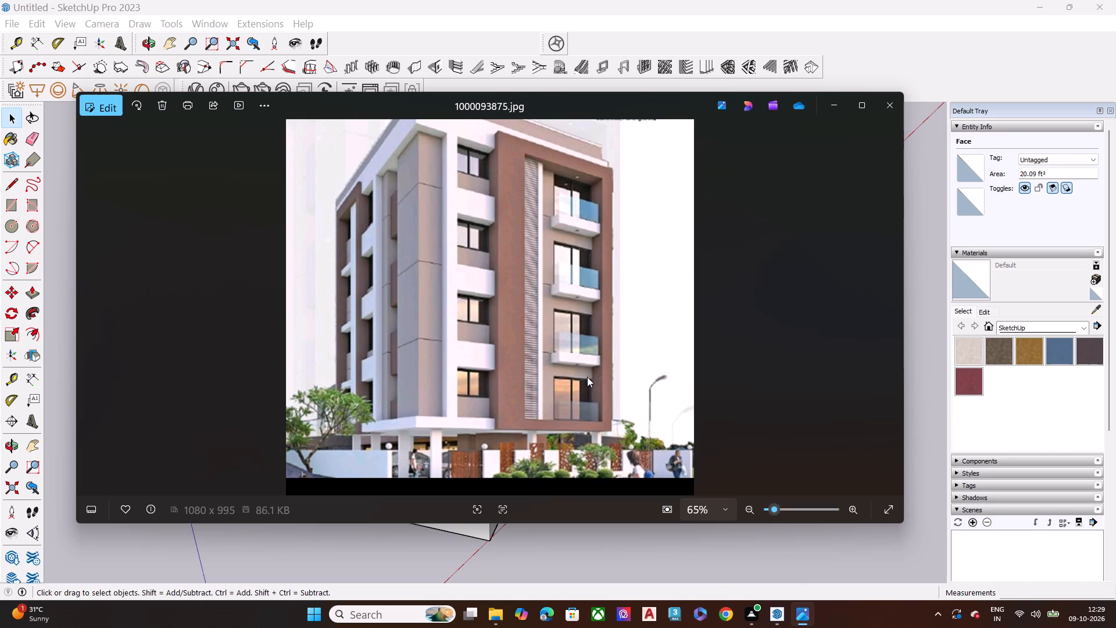
key(Escape)
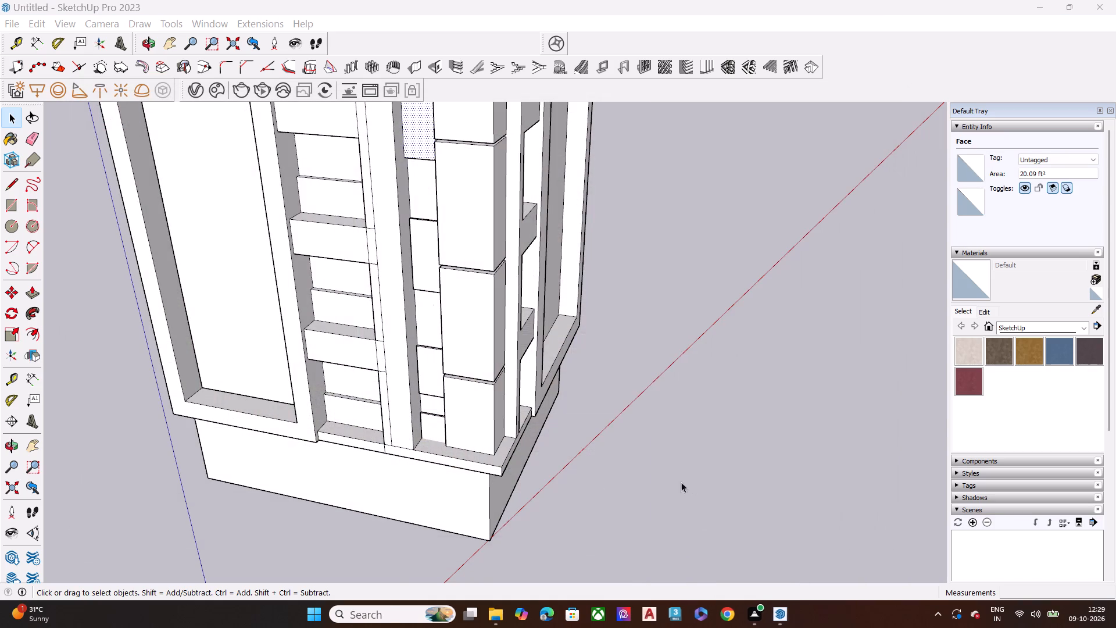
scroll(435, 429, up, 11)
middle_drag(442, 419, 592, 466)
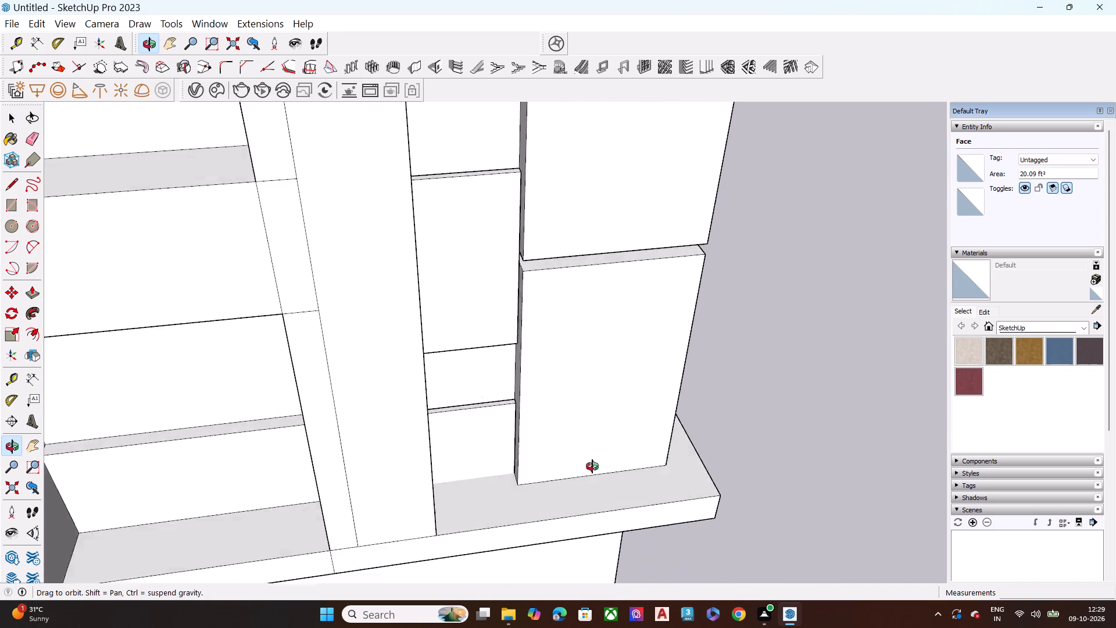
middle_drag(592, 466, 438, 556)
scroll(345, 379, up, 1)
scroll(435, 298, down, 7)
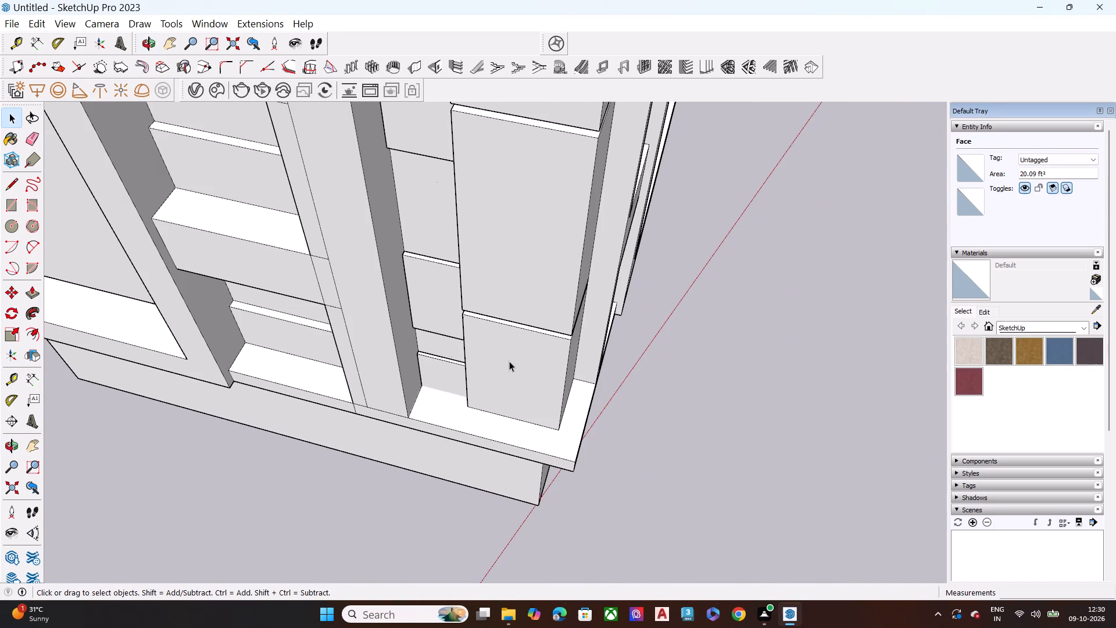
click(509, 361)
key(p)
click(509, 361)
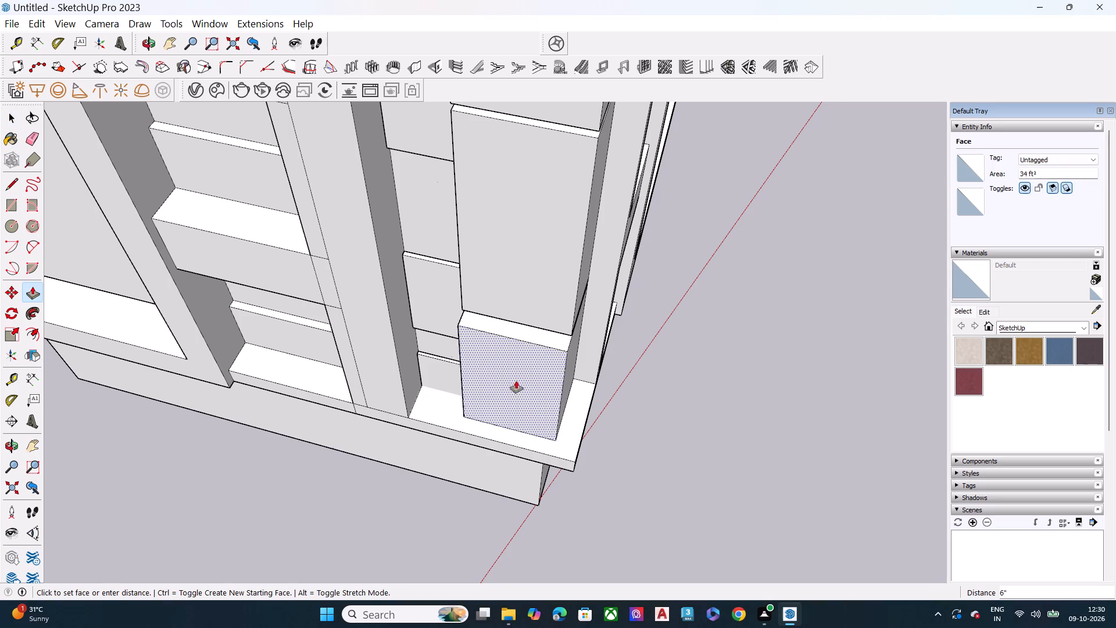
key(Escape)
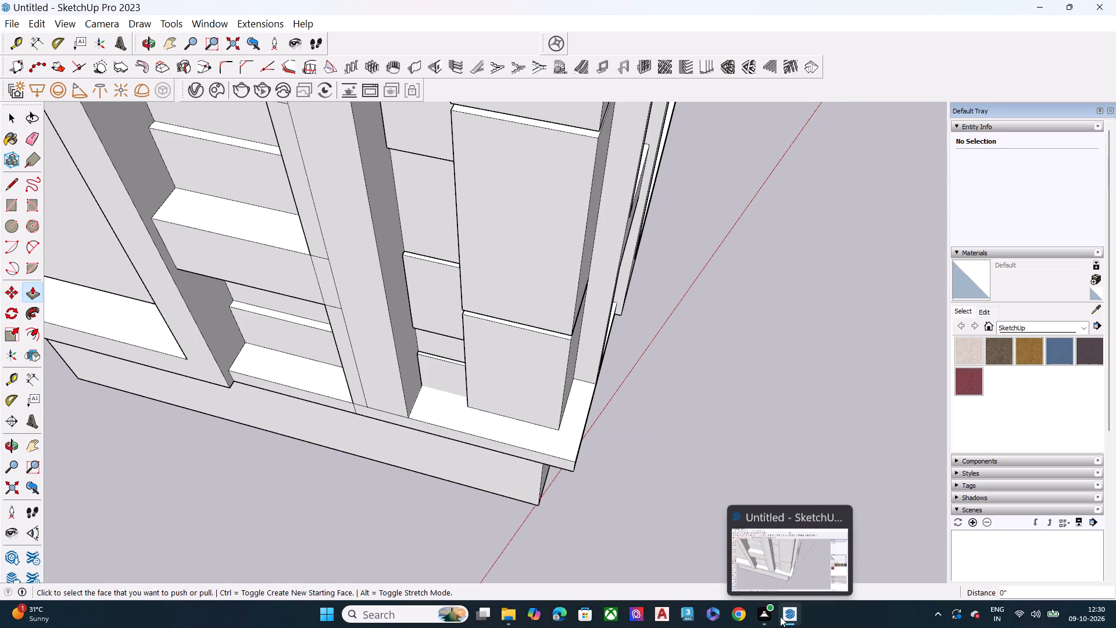
Reopen reference photo 1000093875.jpg from re.zip in the Downloads folder.
click(506, 612)
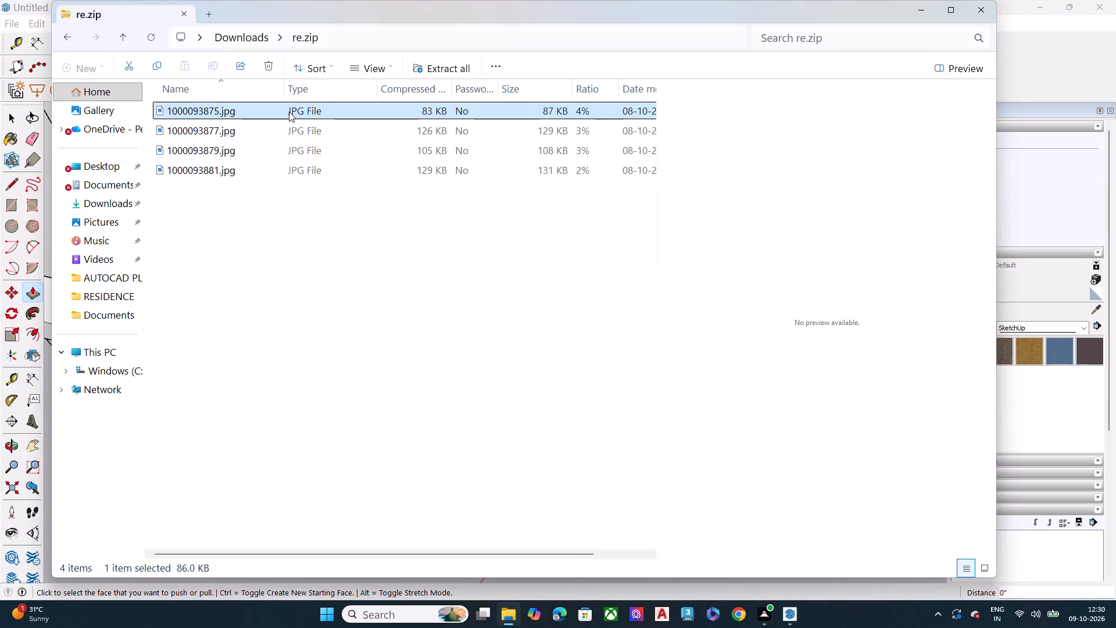
double_click(289, 112)
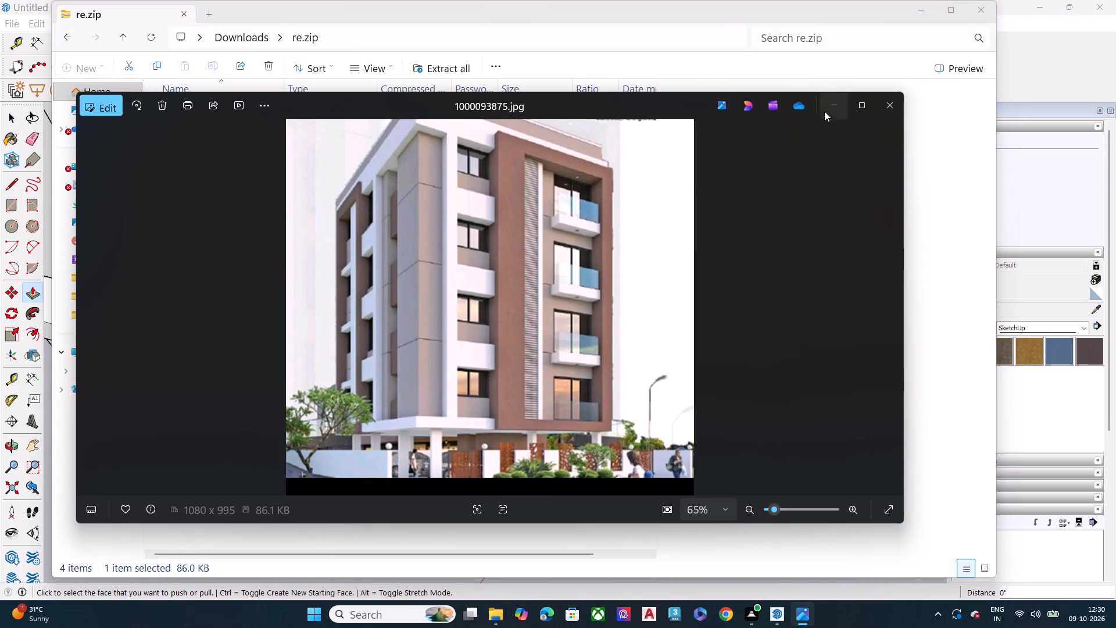
Examine reference photo 1000093875.jpg up close where the facade's corner blocks and vertical strips meet the white first-floor slab edge.
click(834, 107)
click(915, 16)
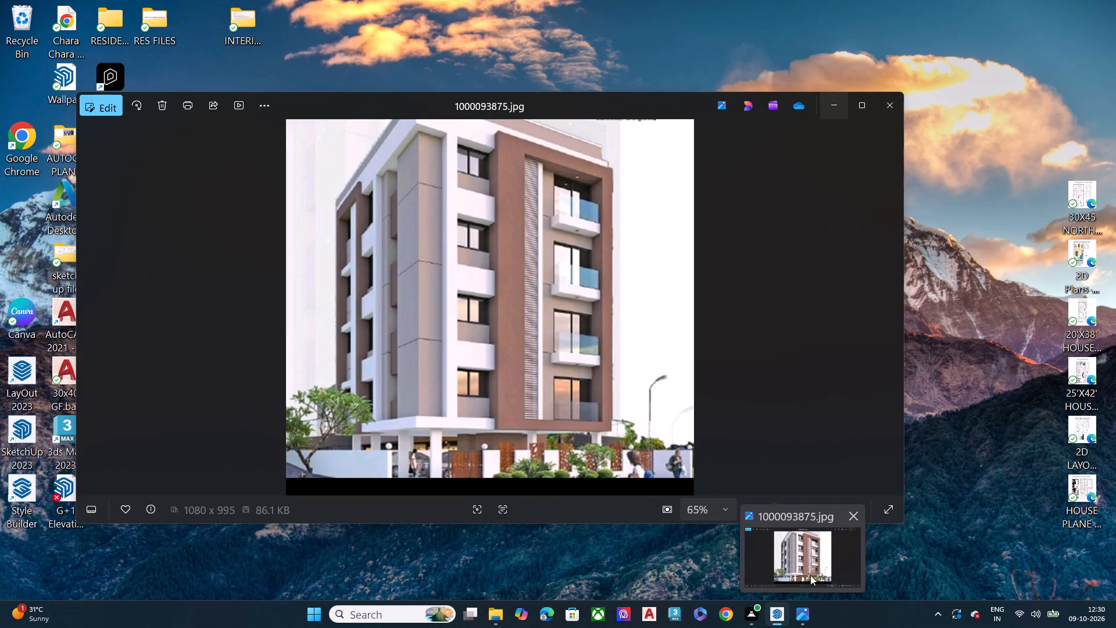
click(810, 575)
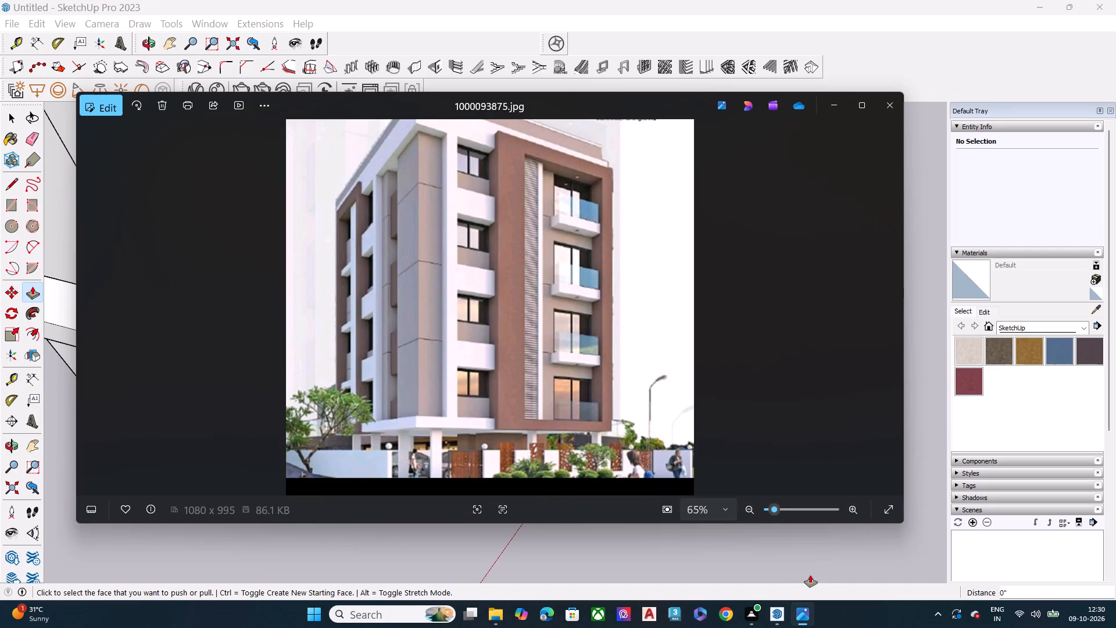
scroll(443, 467, up, 10)
scroll(336, 301, up, 10)
middle_drag(342, 298, 345, 321)
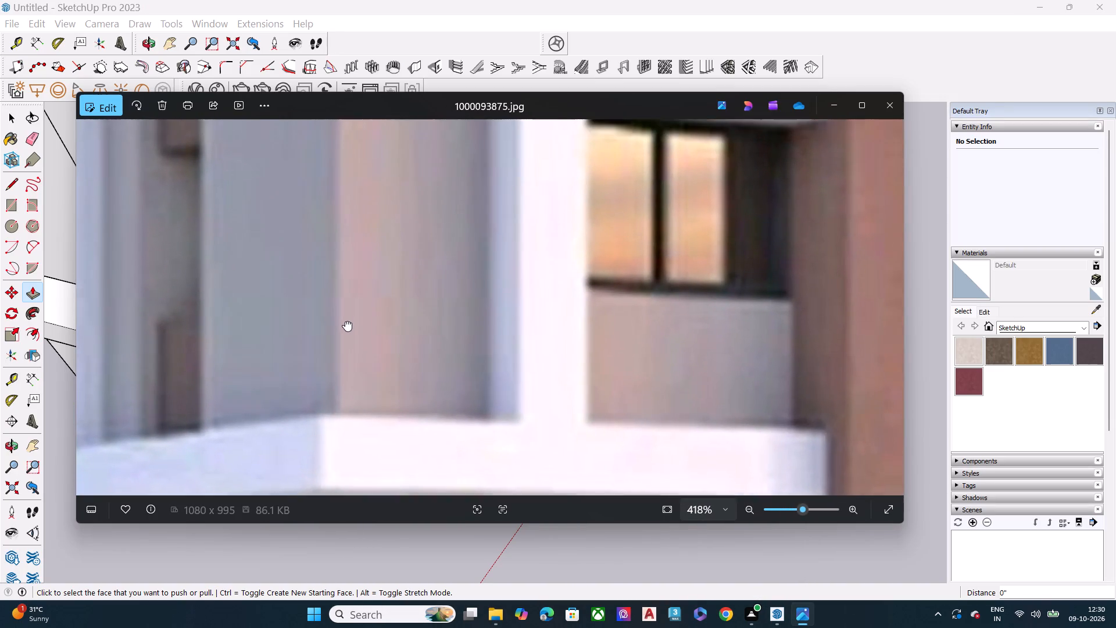
middle_drag(345, 321, 404, 287)
scroll(404, 287, down, 1)
key(space)
scroll(404, 287, down, 8)
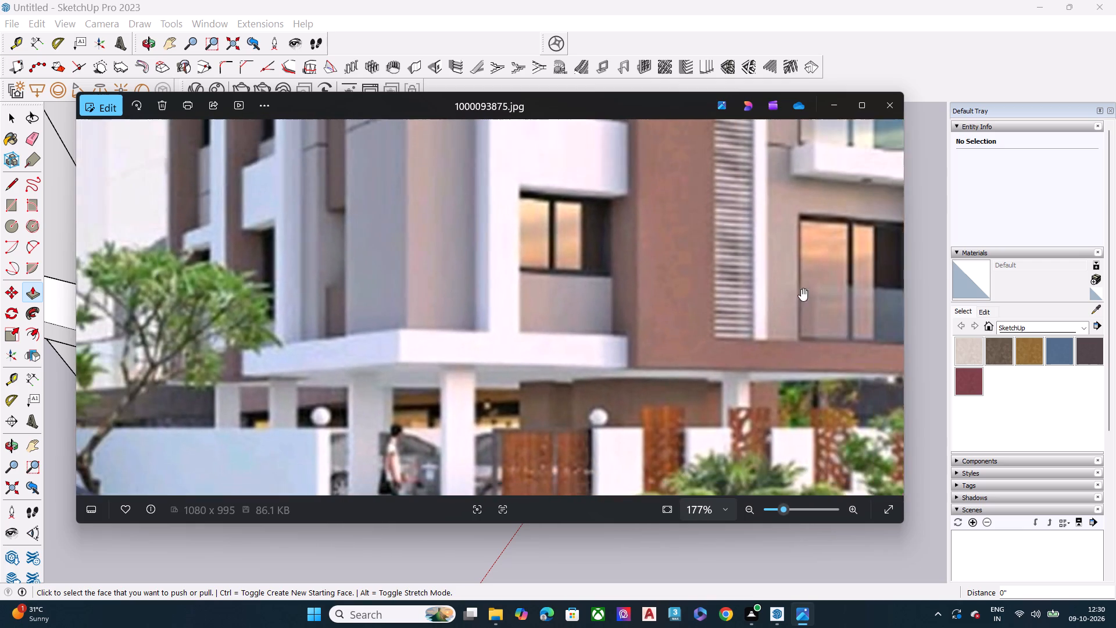
click(1048, 8)
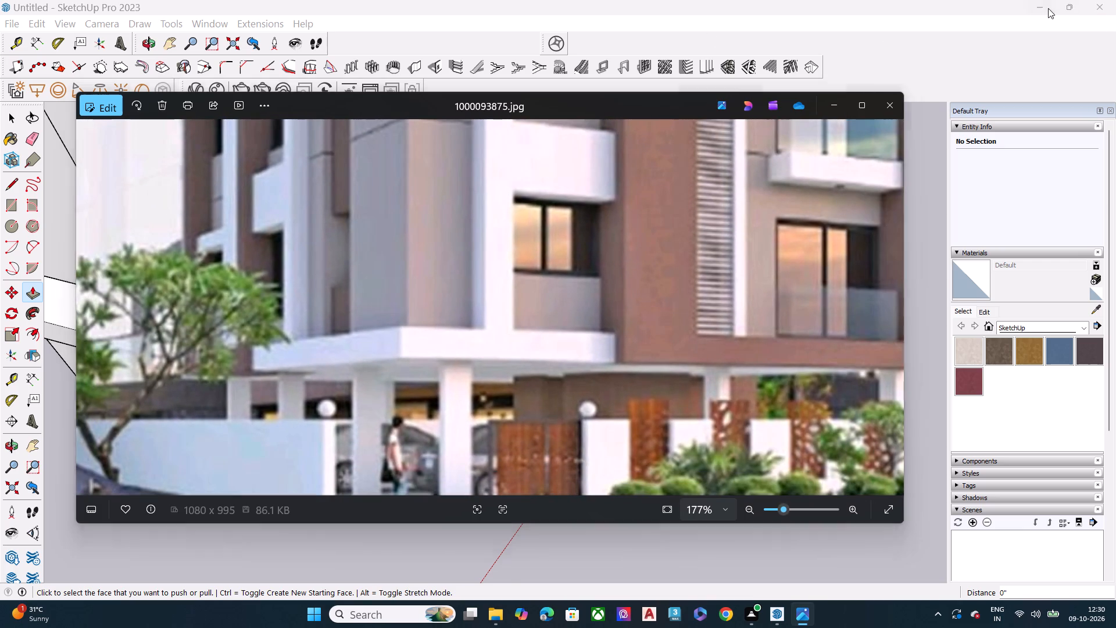
scroll(514, 332, down, 1)
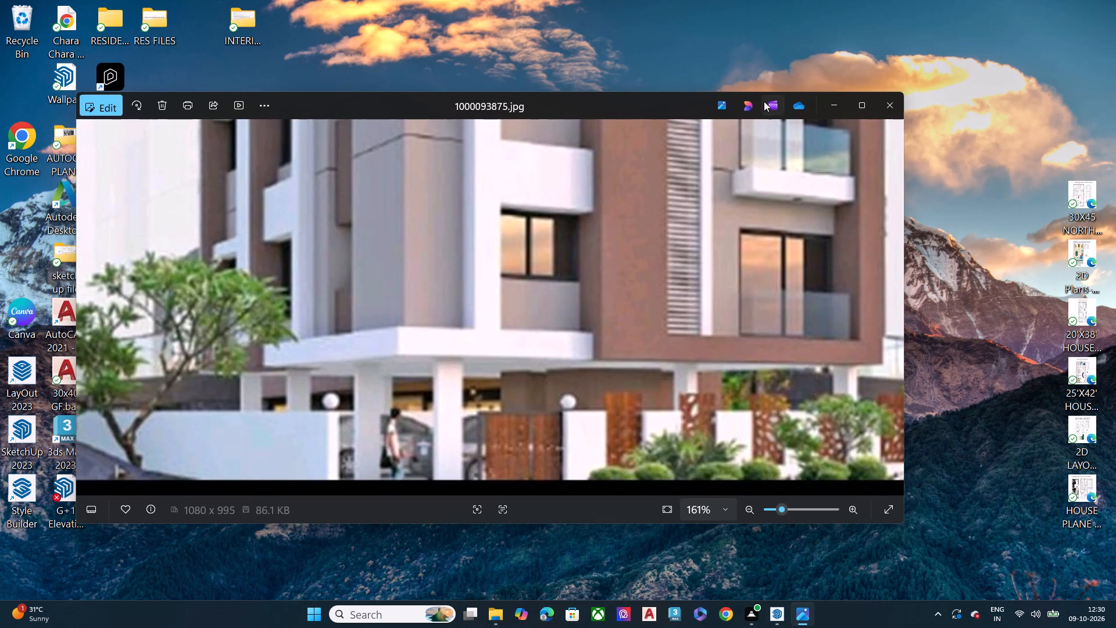
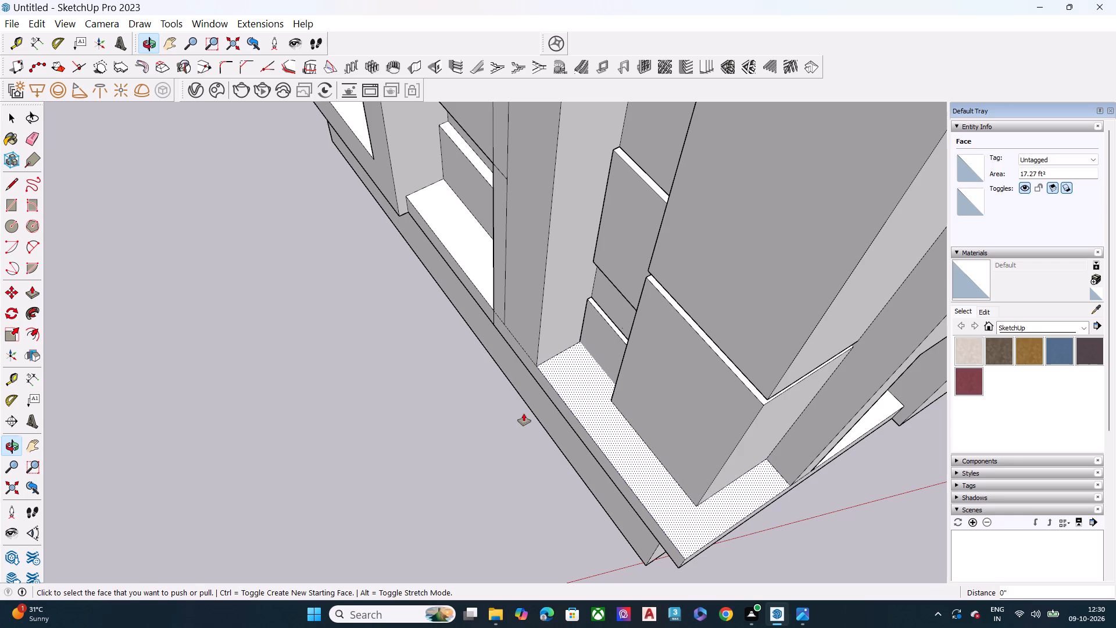
Pull the broad face of the bottom corner block outward about 1' 2" with Push/Pull.
scroll(590, 358, down, 6)
middle_drag(582, 417, 651, 367)
scroll(638, 363, up, 8)
middle_drag(539, 363, 584, 355)
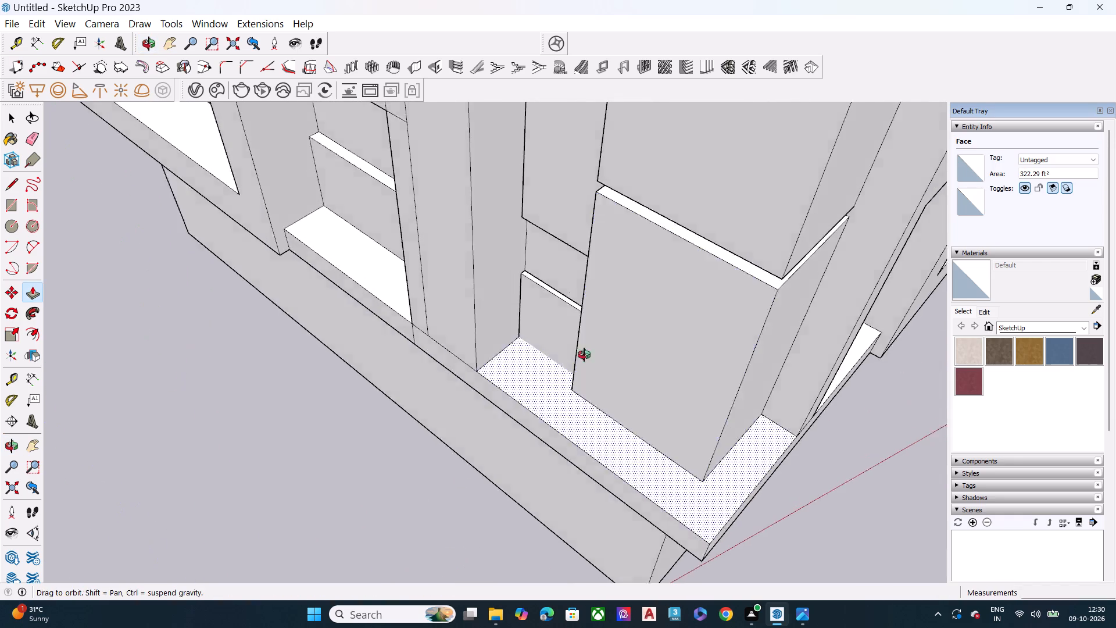
middle_drag(584, 355, 821, 336)
scroll(574, 307, up, 6)
click(595, 306)
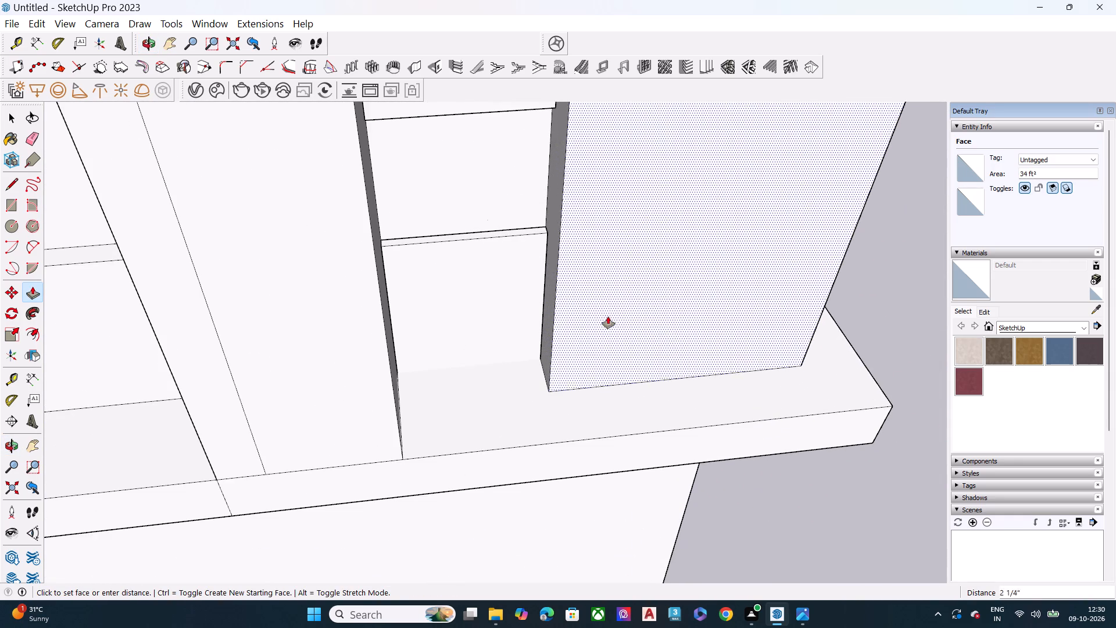
click(634, 349)
Pull the narrow side face of the bottom corner block outward about 8 3/4".
key(space)
middle_drag(685, 337, 438, 337)
scroll(428, 333, up, 2)
scroll(448, 304, down, 16)
click(580, 298)
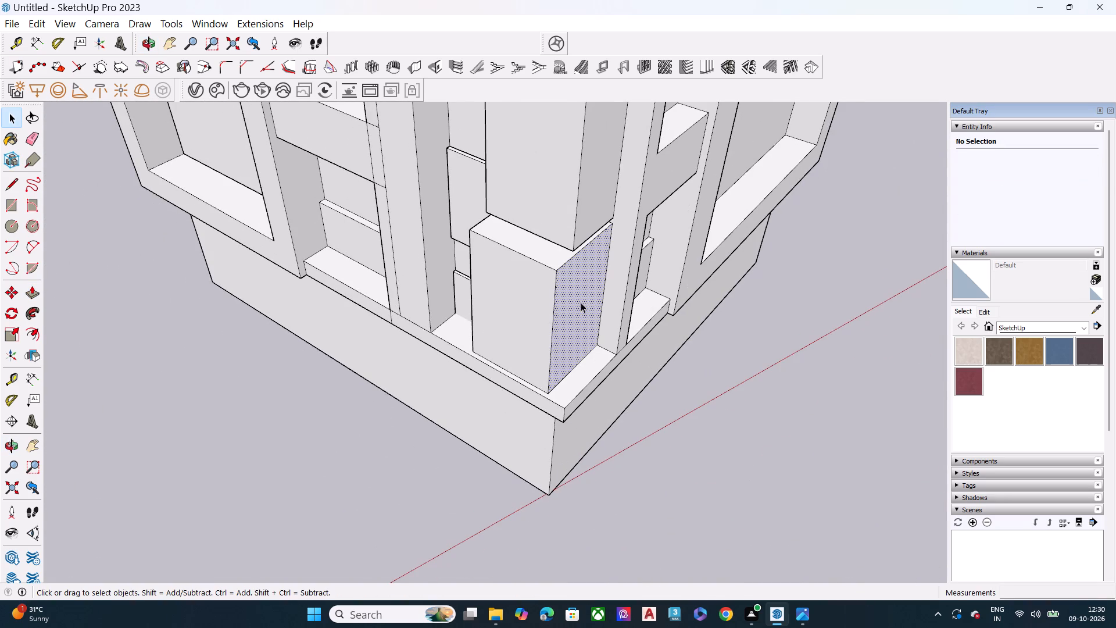
key(p)
click(583, 305)
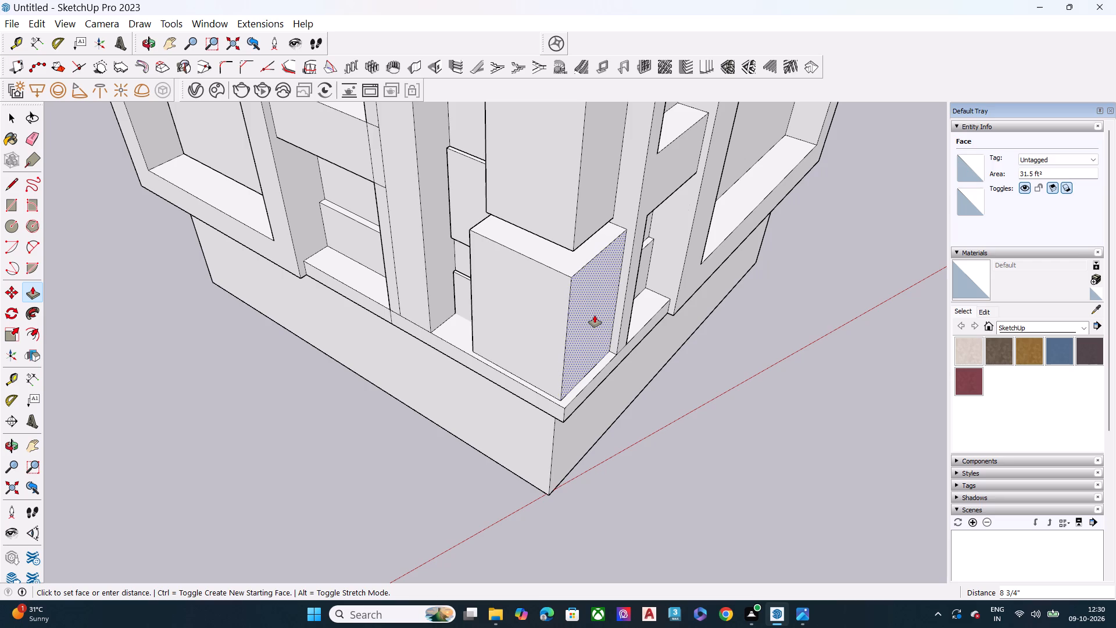
click(593, 315)
Pull the narrow and broad faces of the second corner block from the bottom out to the bottom block's corner.
key(space)
click(586, 207)
key(p)
click(586, 207)
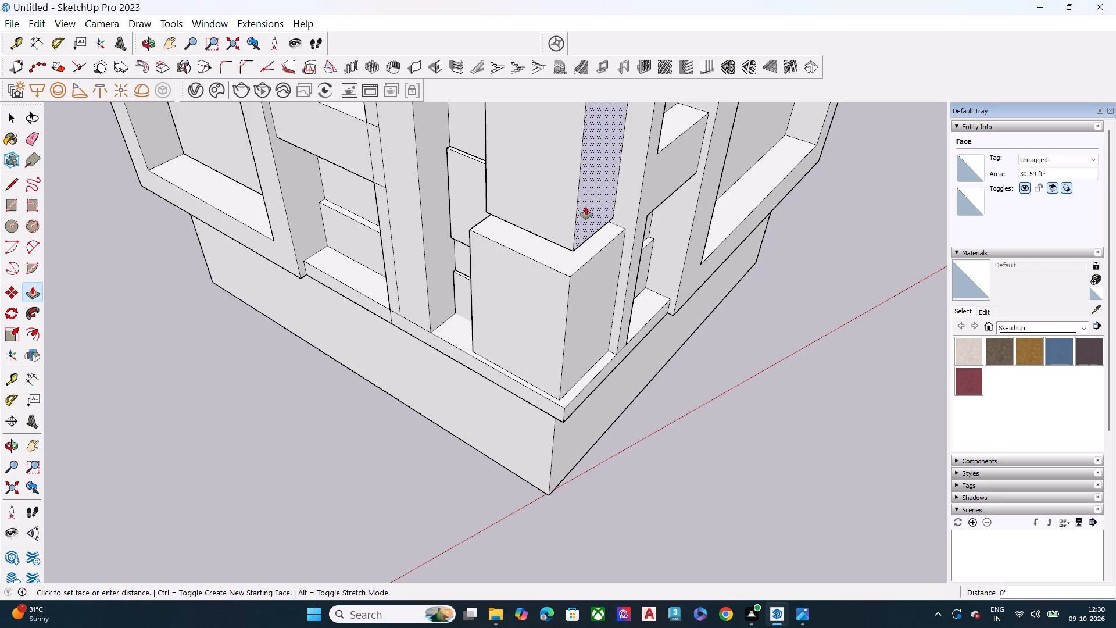
click(568, 272)
key(space)
click(566, 237)
key(p)
click(566, 237)
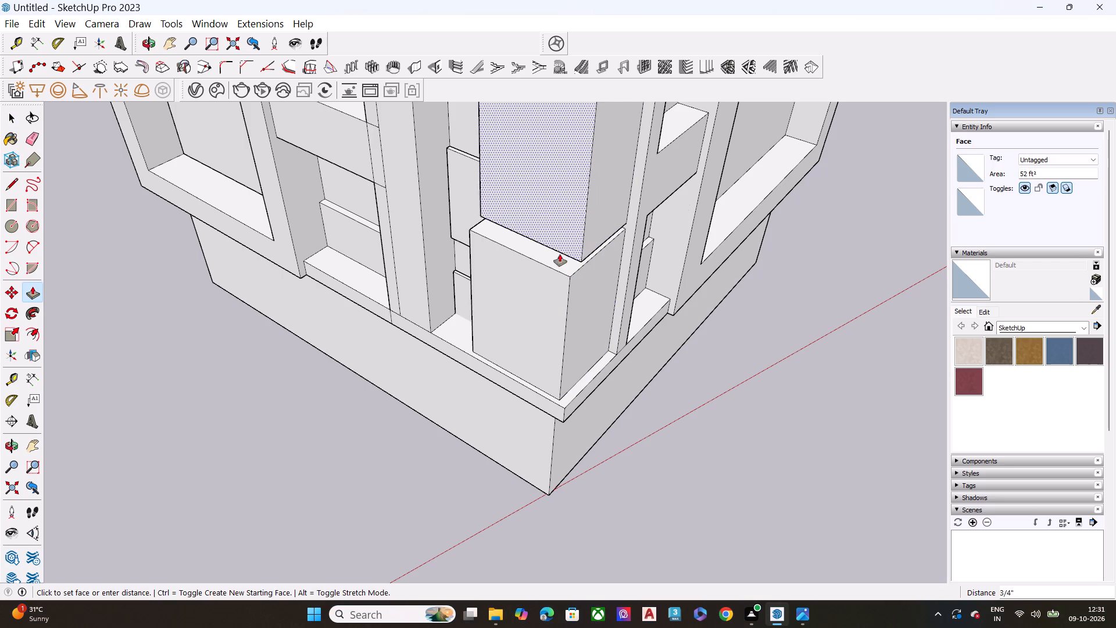
click(571, 277)
key(space)
scroll(459, 270, down, 2)
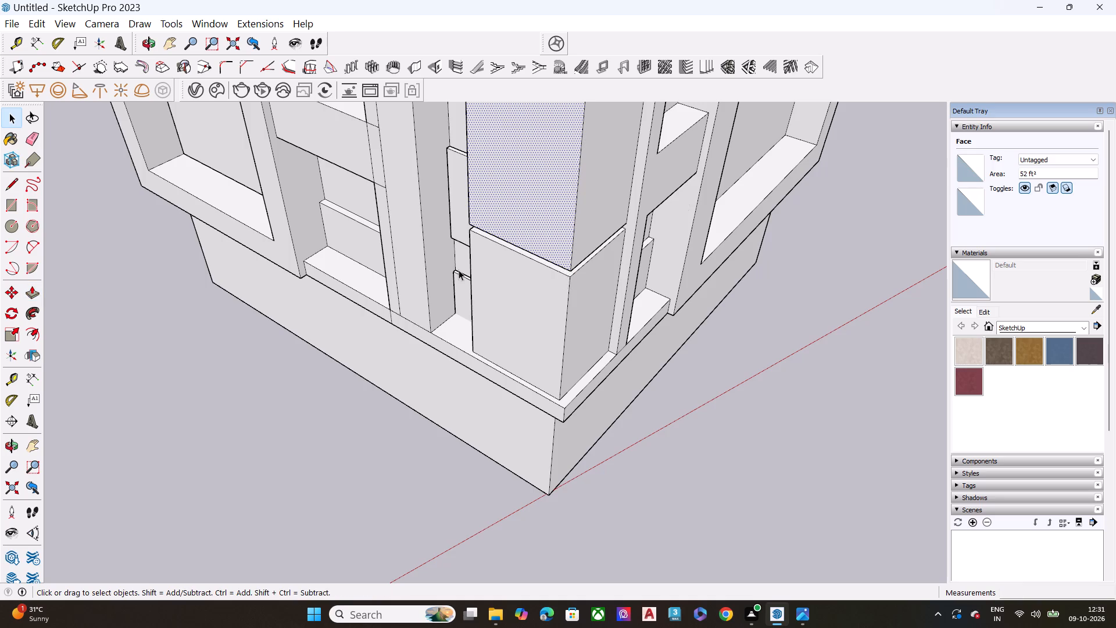
Pull the narrow side face of the third corner block from the bottom out to match the block below.
scroll(459, 270, down, 6)
middle_drag(550, 330, 483, 157)
scroll(518, 155, up, 1)
scroll(539, 239, down, 8)
scroll(553, 305, down, 2)
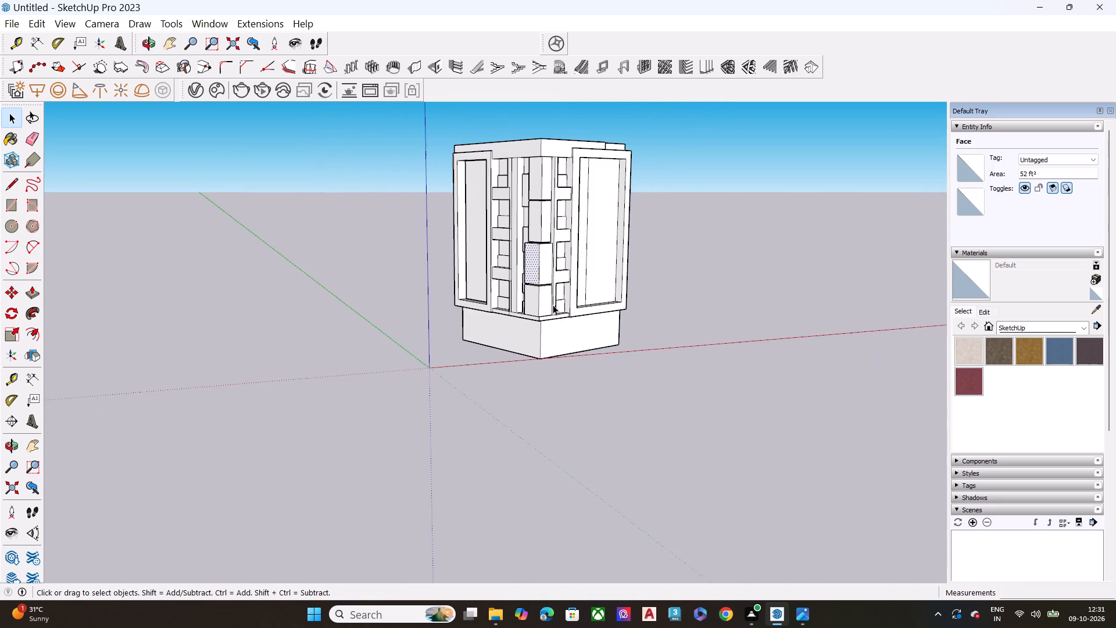
scroll(553, 305, down, 1)
scroll(545, 230, up, 8)
middle_drag(543, 220, 560, 211)
scroll(563, 211, up, 4)
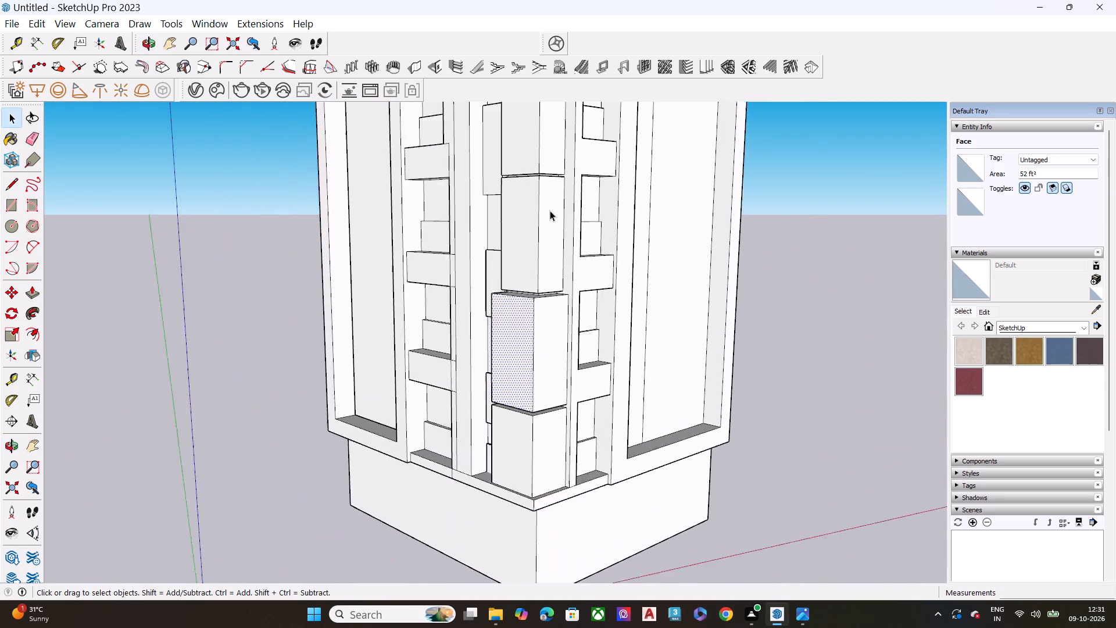
scroll(550, 210, up, 3)
click(548, 227)
key(p)
click(548, 227)
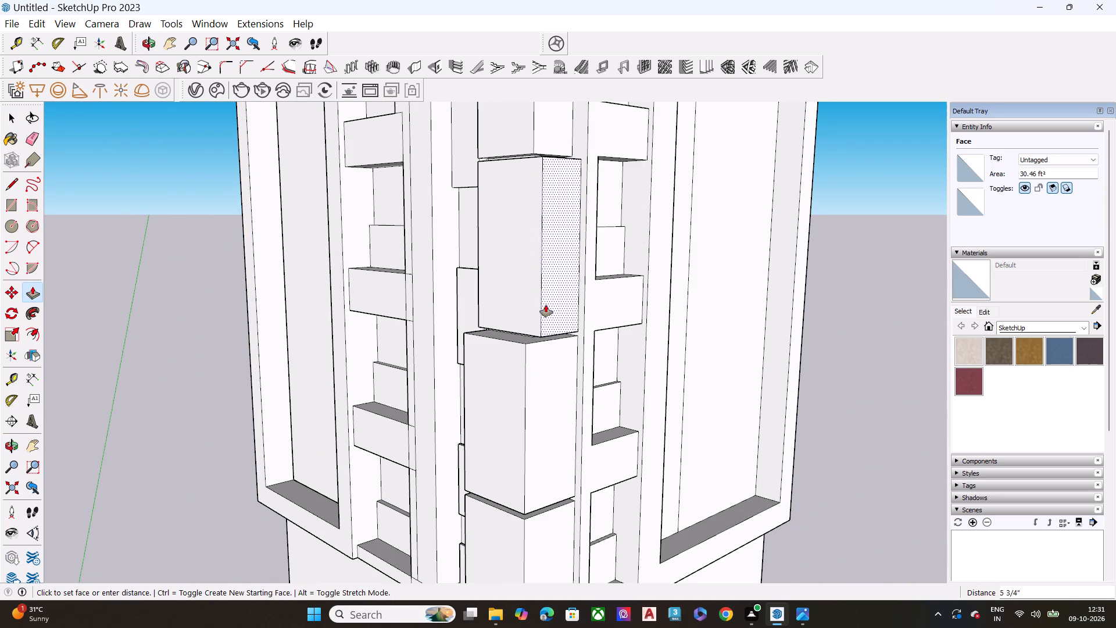
click(525, 347)
Pull the broad face of the third corner block from the bottom outward 1' 2" to match the block below.
click(527, 267)
key(space)
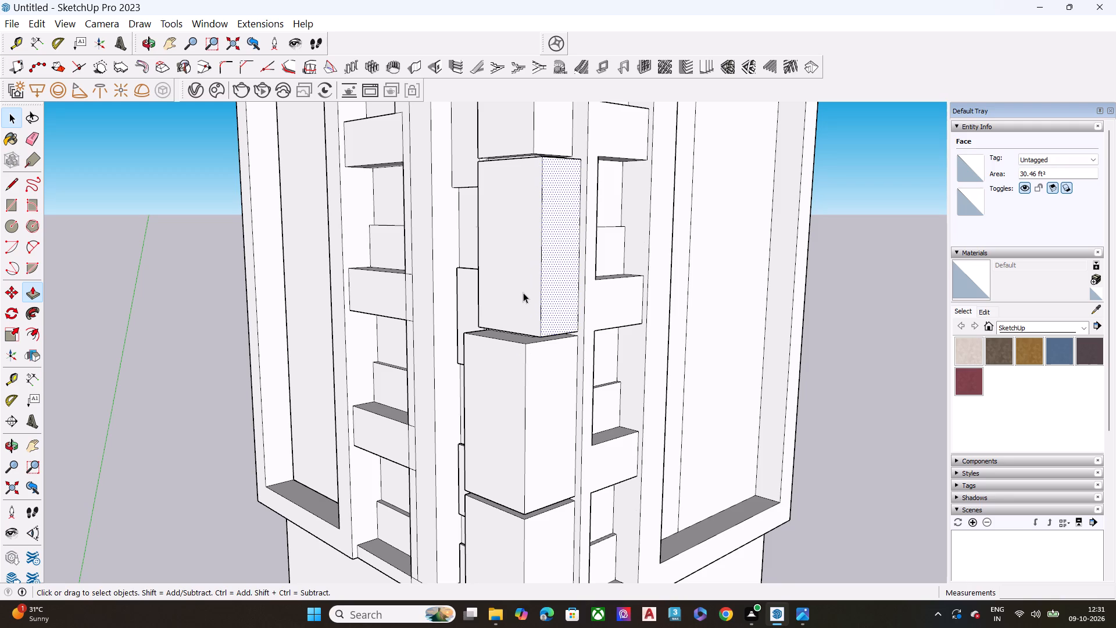
key(p)
click(524, 288)
key(space)
key(Escape)
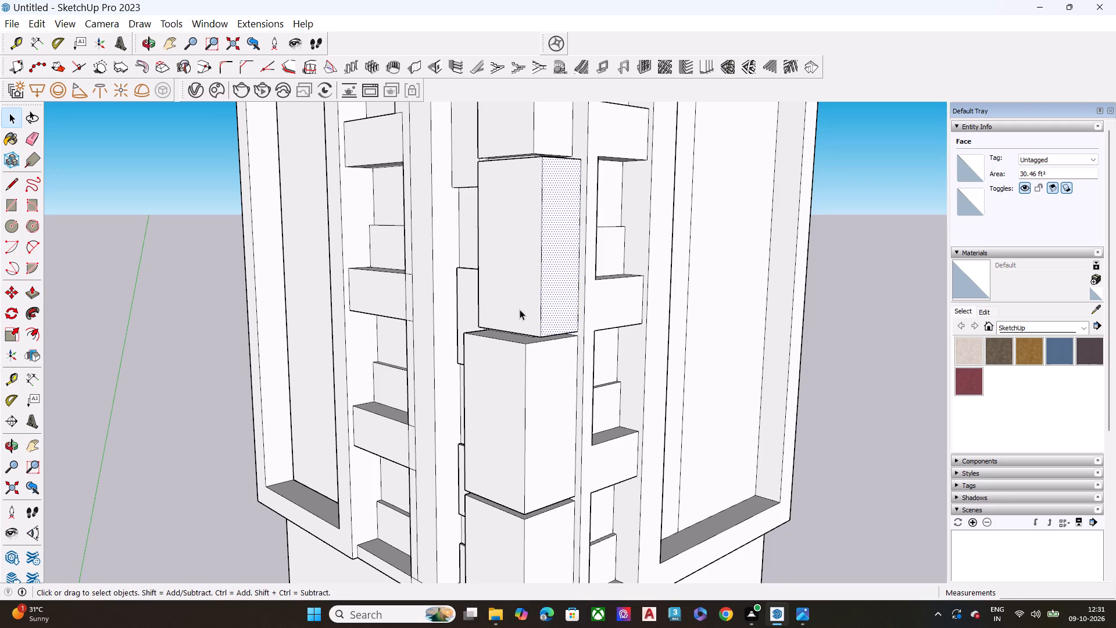
click(521, 303)
key(p)
click(521, 305)
click(518, 350)
key(space)
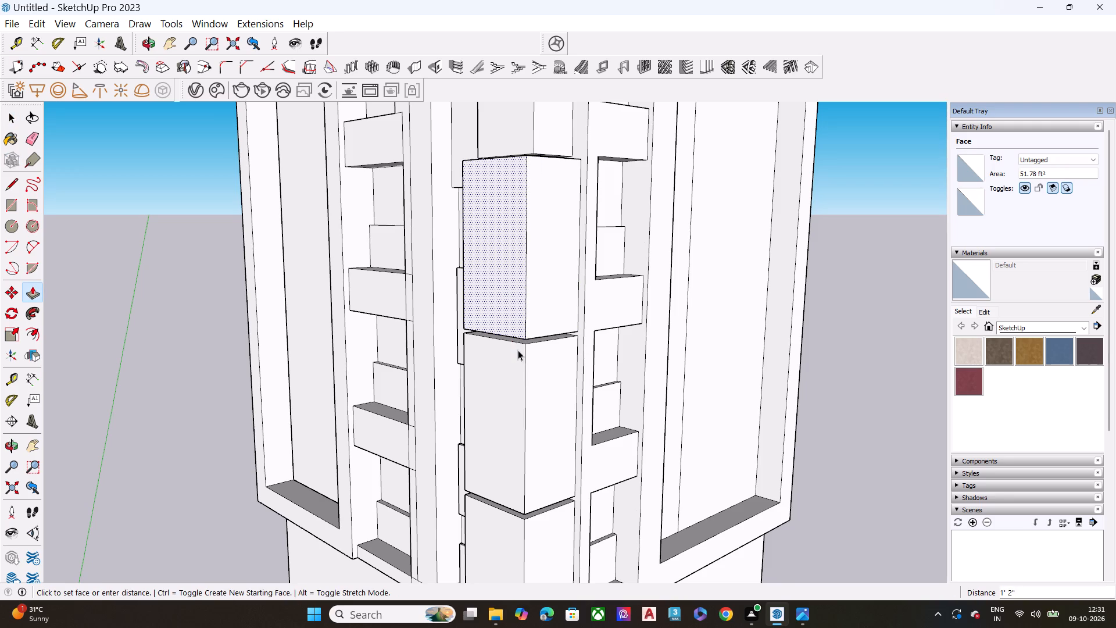
Pull the narrow and broad faces of the top corner block out to match the block beneath it.
scroll(522, 331, down, 7)
scroll(533, 177, up, 7)
click(535, 211)
key(p)
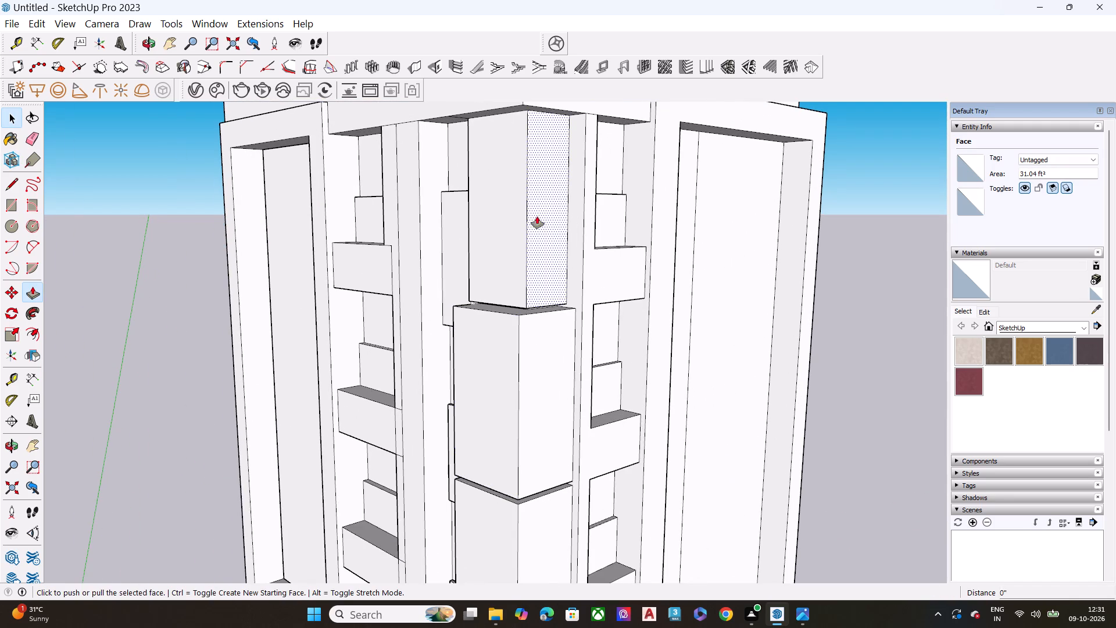
click(537, 216)
click(557, 313)
key(space)
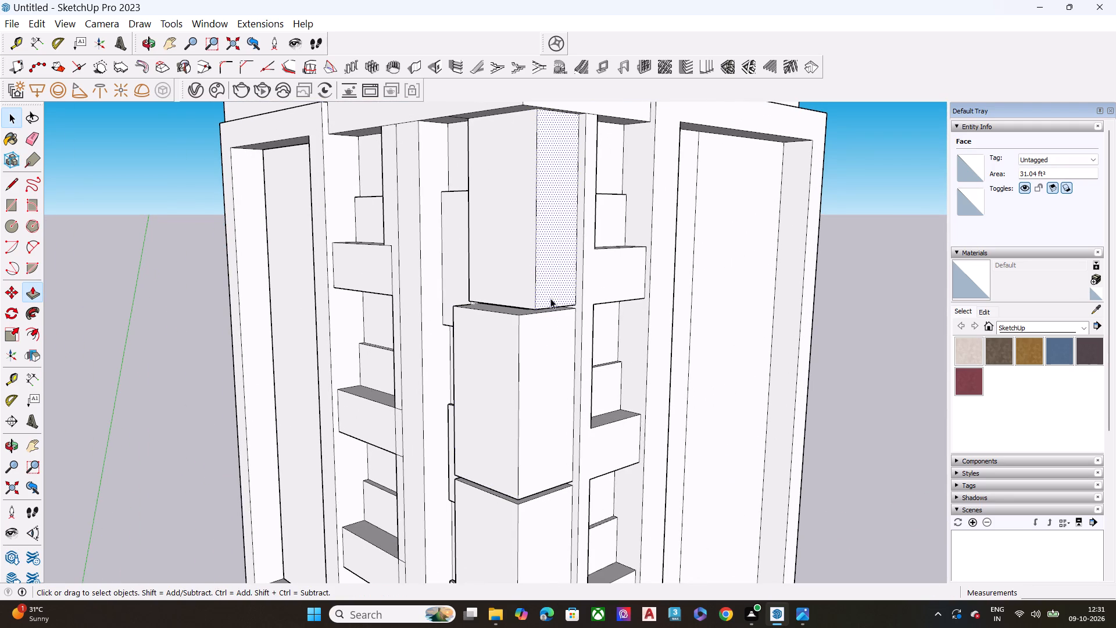
click(512, 262)
key(p)
click(512, 262)
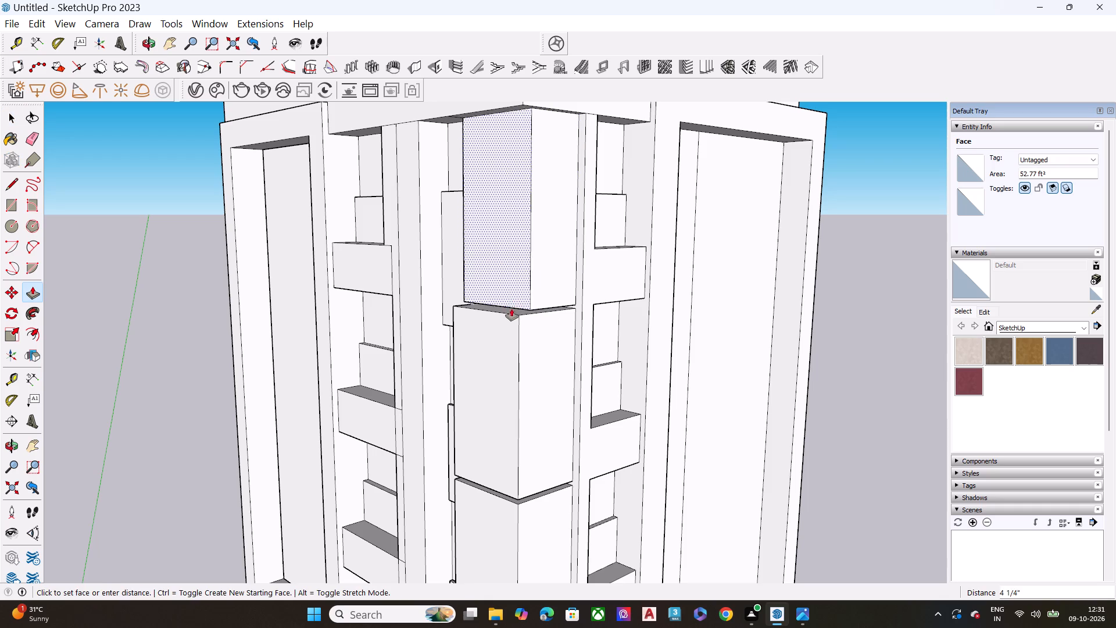
click(512, 327)
key(space)
Pull the front face of the slim recessed panel beside the top corner block outward.
middle_drag(509, 272, 631, 311)
key(space)
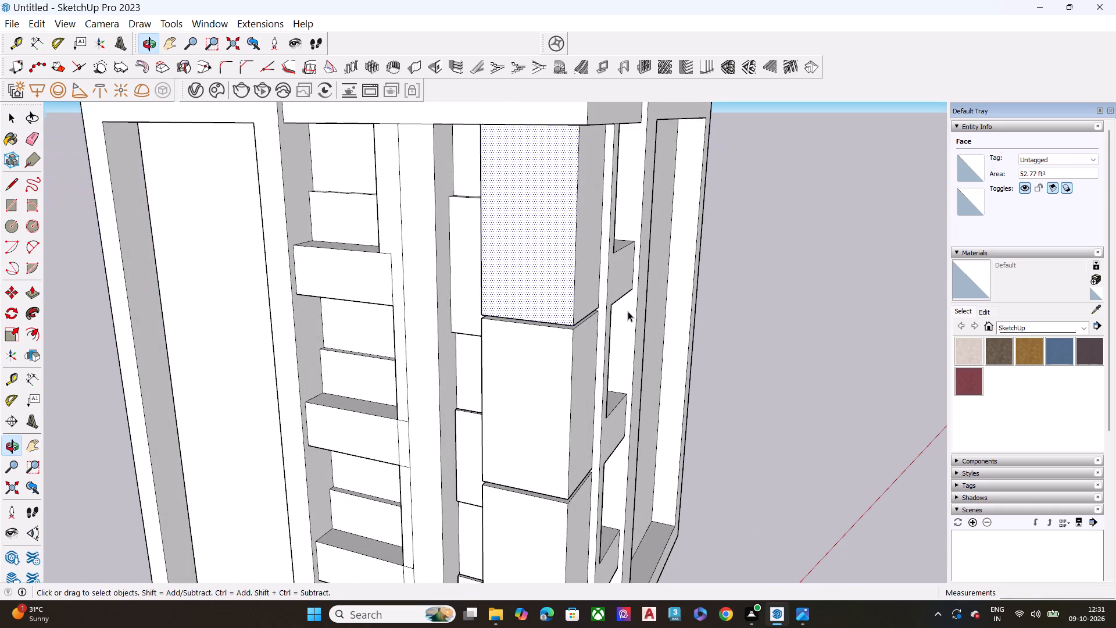
click(464, 229)
key(p)
click(464, 229)
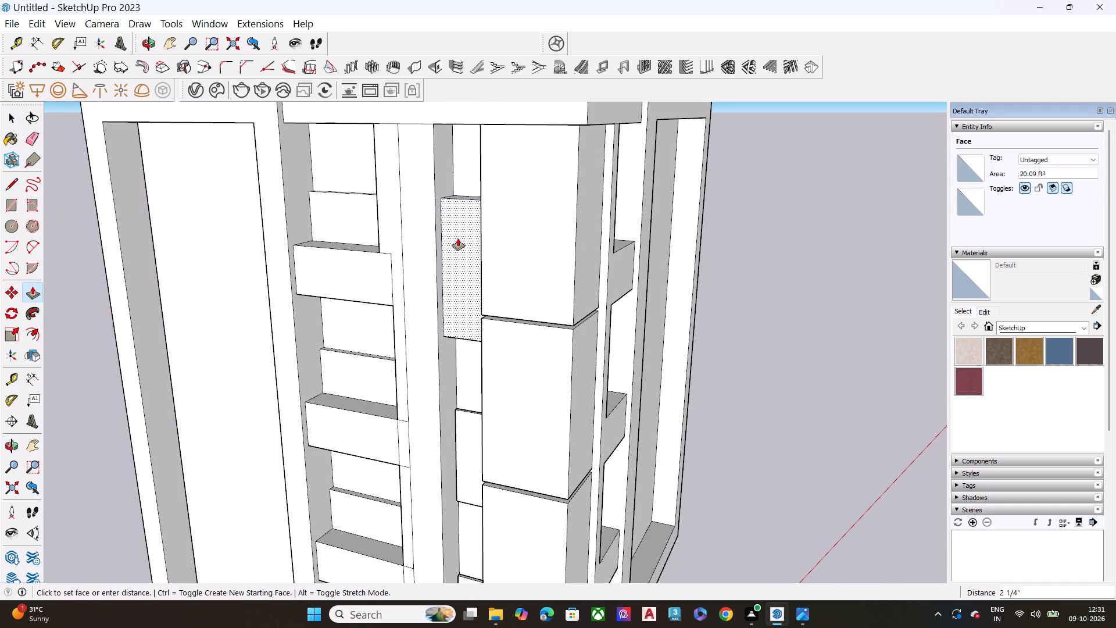
click(456, 238)
Extend the top corner block's broad face outward, using the adjoining vertical column as the reference.
middle_drag(506, 254, 443, 254)
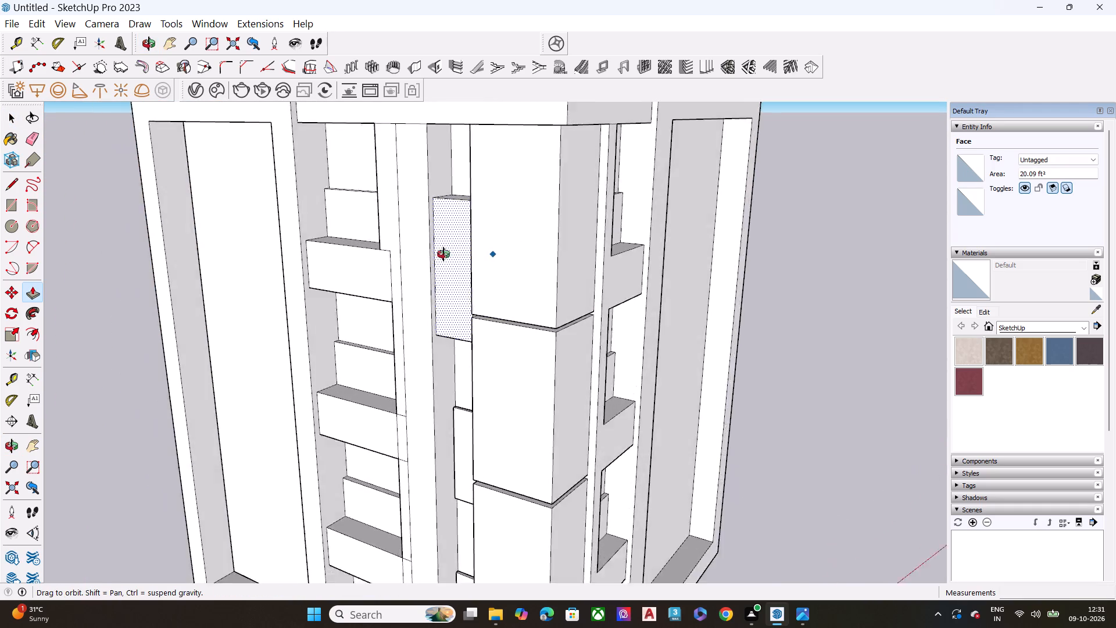
middle_drag(443, 254, 313, 228)
scroll(374, 222, up, 1)
scroll(456, 214, down, 7)
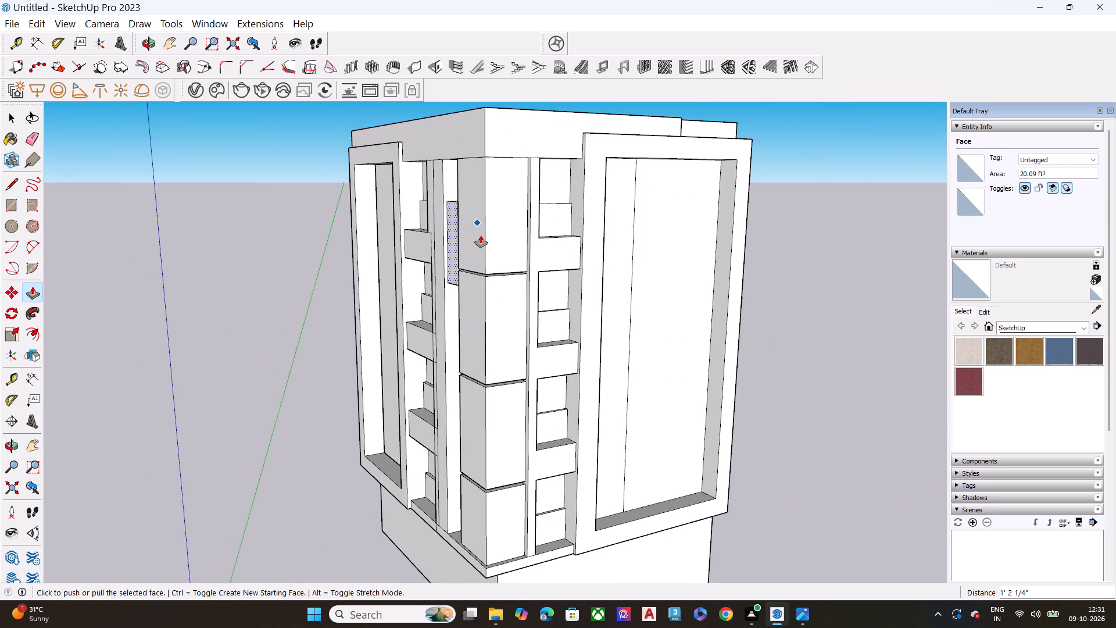
scroll(463, 278, up, 9)
middle_drag(435, 291, 312, 284)
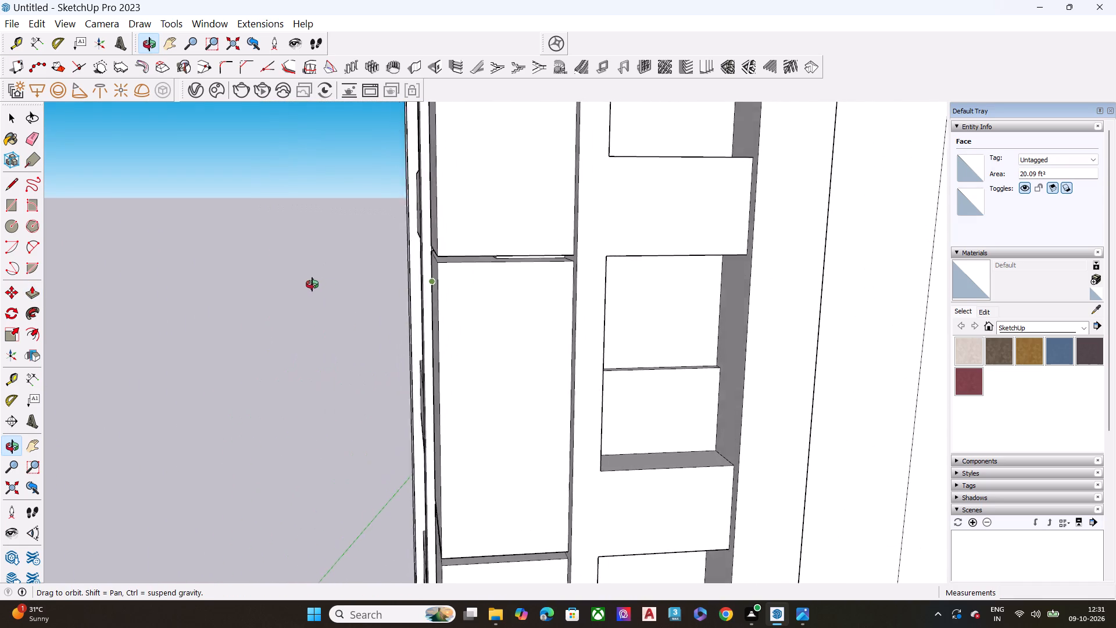
middle_drag(312, 284, 313, 277)
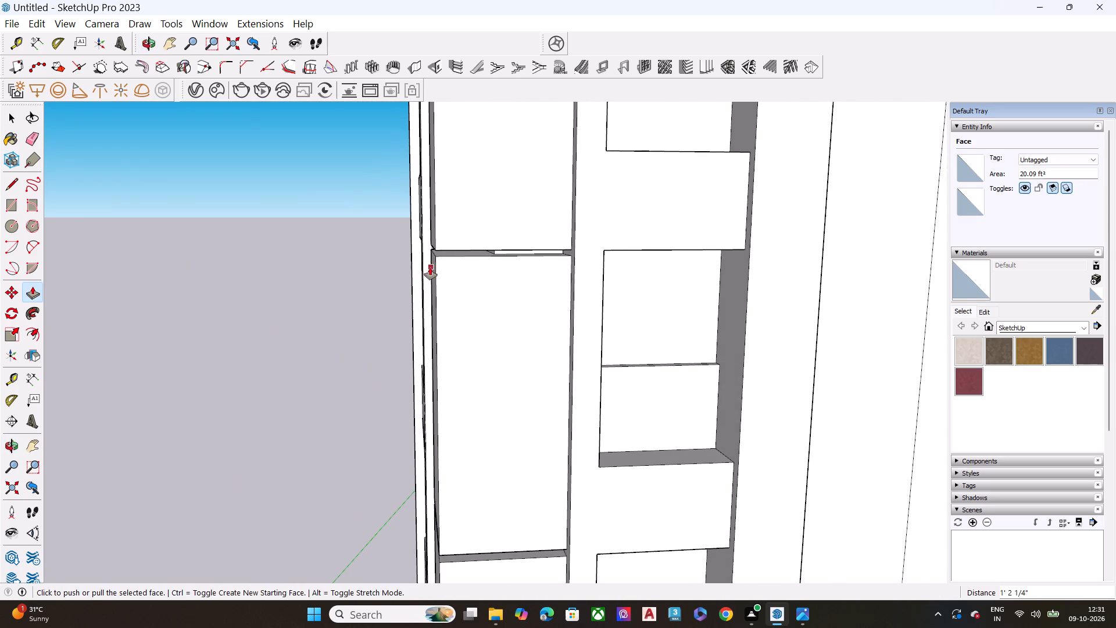
middle_drag(430, 267, 666, 336)
click(574, 261)
key(space)
click(553, 263)
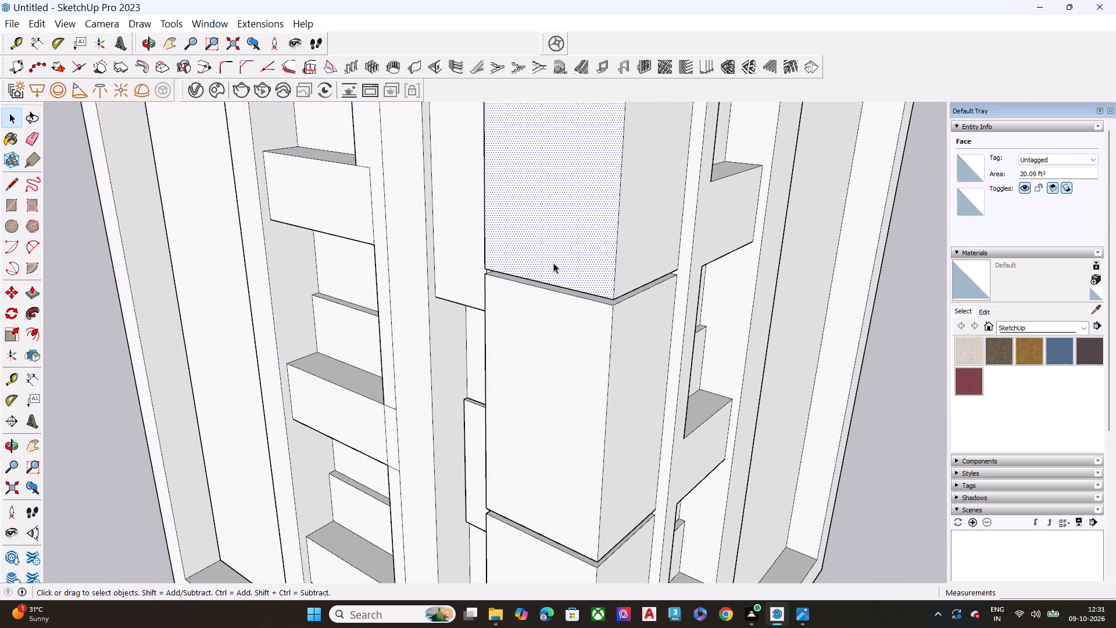
key(p)
click(556, 266)
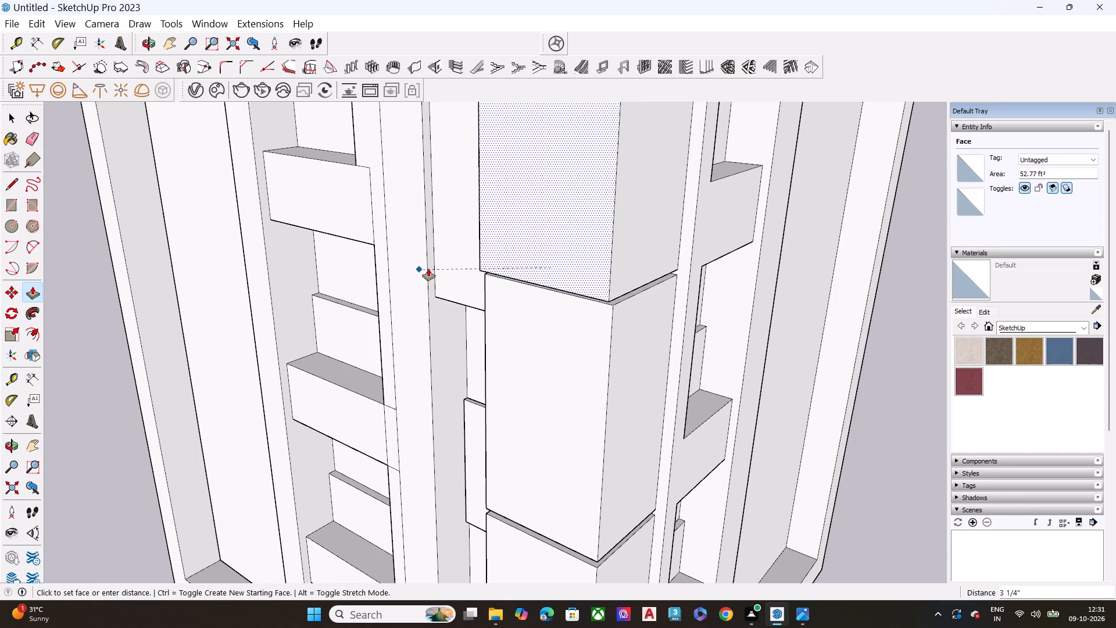
click(428, 269)
key(space)
Adjust the broad face of the third corner block from the bottom to line up with the top block's corner.
middle_drag(552, 306, 471, 286)
click(525, 349)
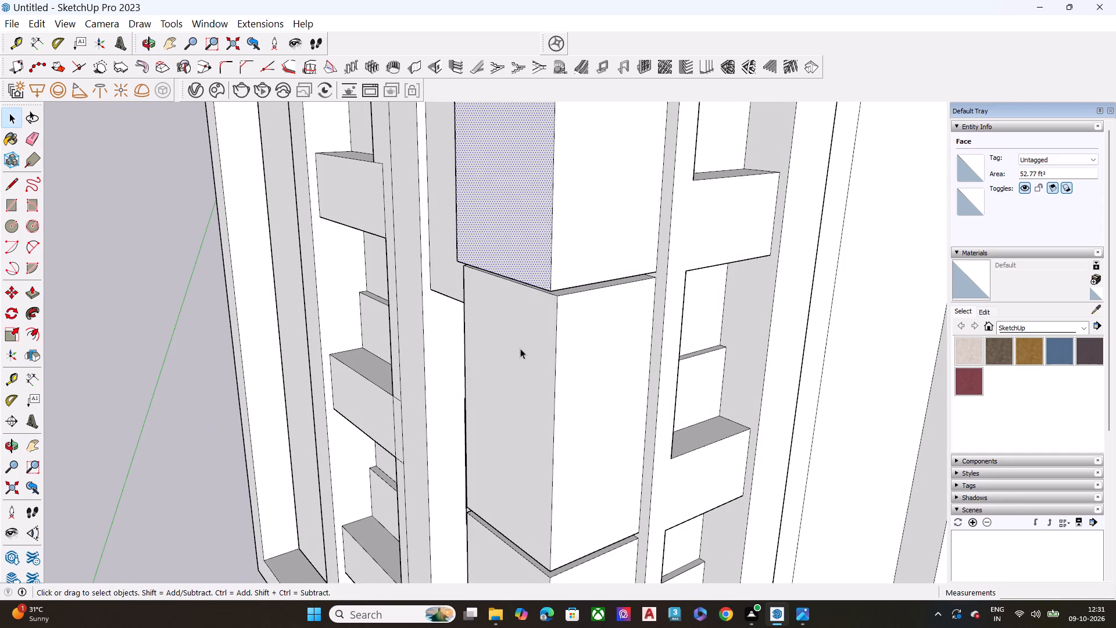
key(p)
drag(520, 348, 506, 357)
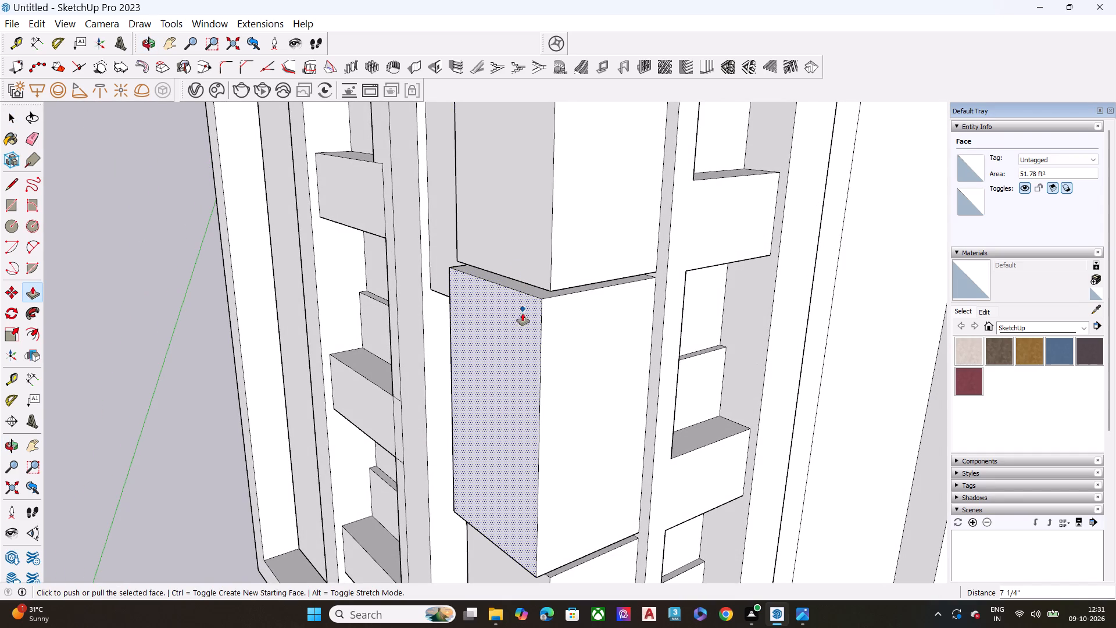
drag(523, 319, 552, 291)
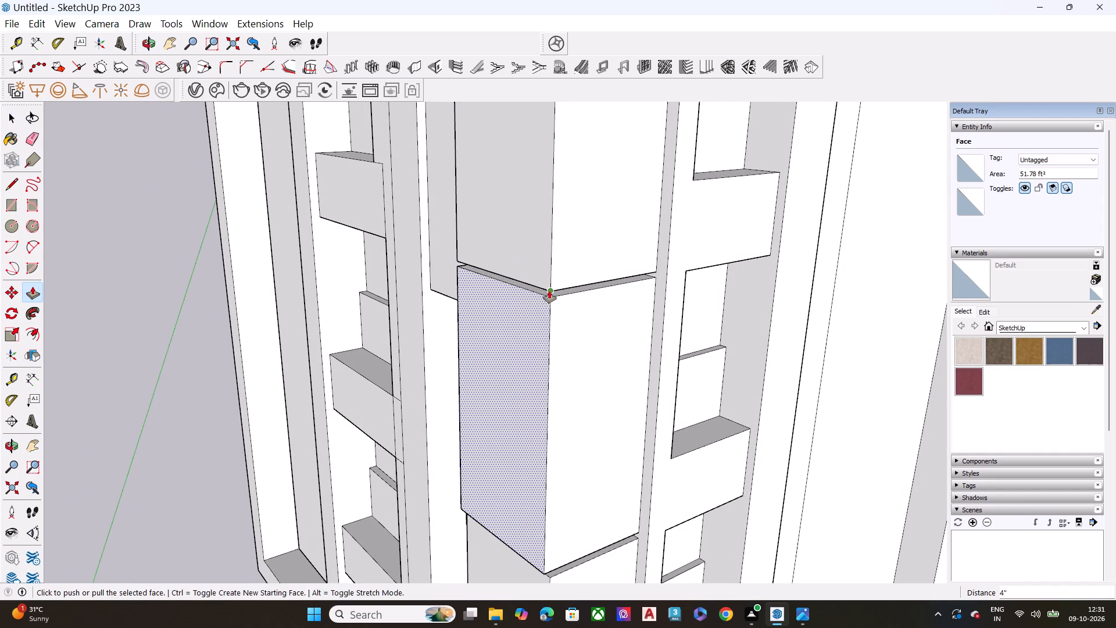
key(space)
Examine the stacked corner blocks edge-on from several angles to check how their faces align.
middle_drag(556, 338, 427, 259)
scroll(511, 334, down, 1)
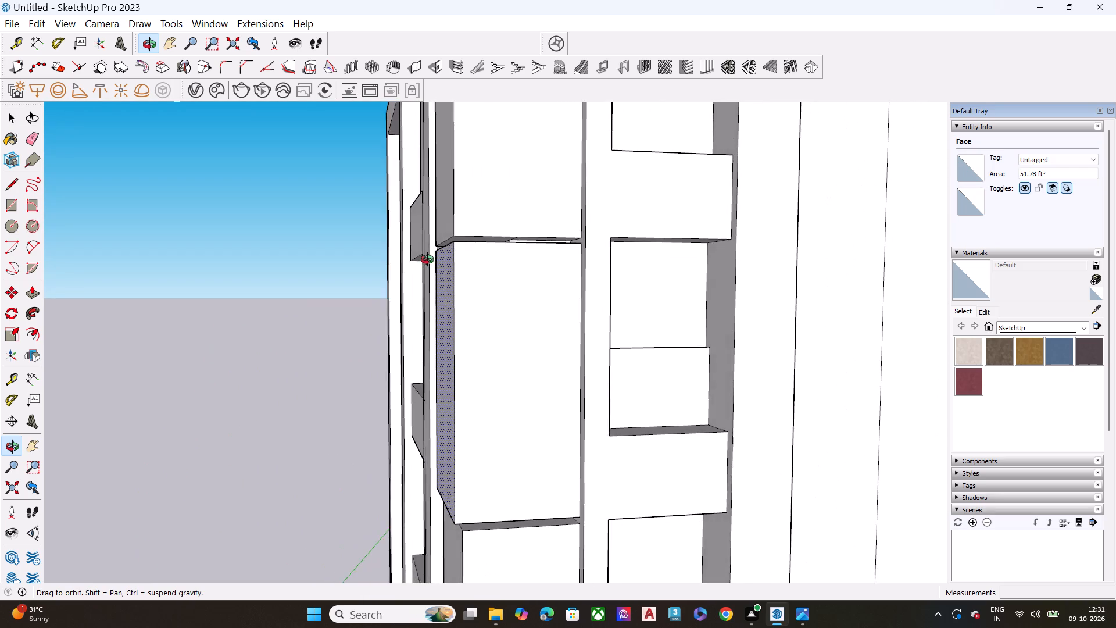
middle_drag(427, 259, 397, 266)
middle_click(399, 266)
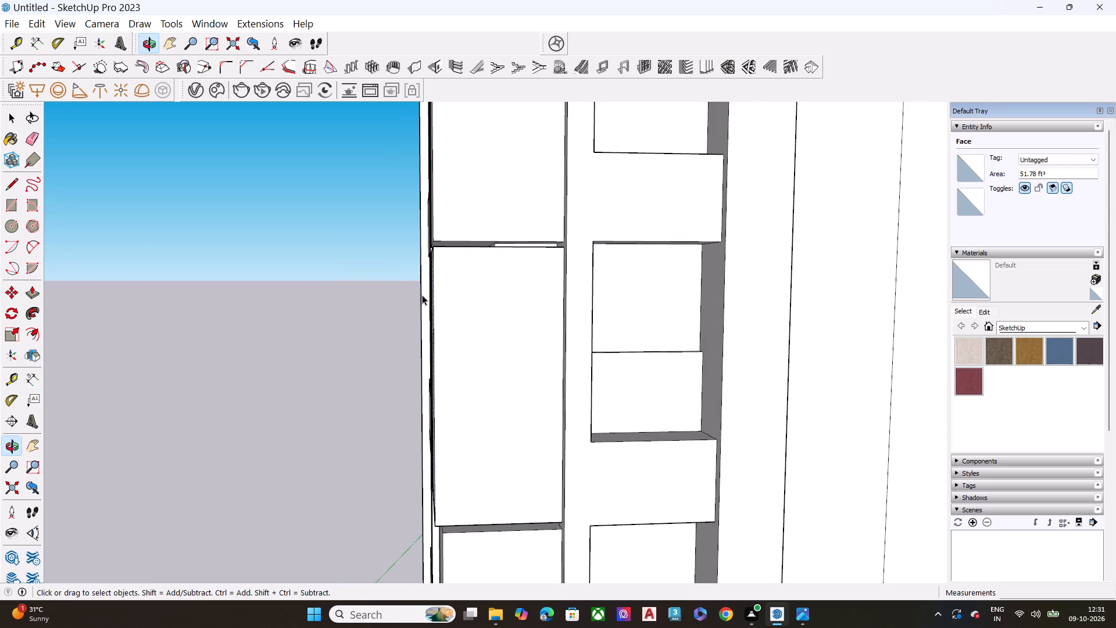
scroll(430, 302, up, 12)
scroll(430, 303, up, 20)
scroll(430, 303, up, 2)
scroll(386, 284, down, 1)
scroll(386, 284, up, 3)
middle_drag(396, 284, 412, 286)
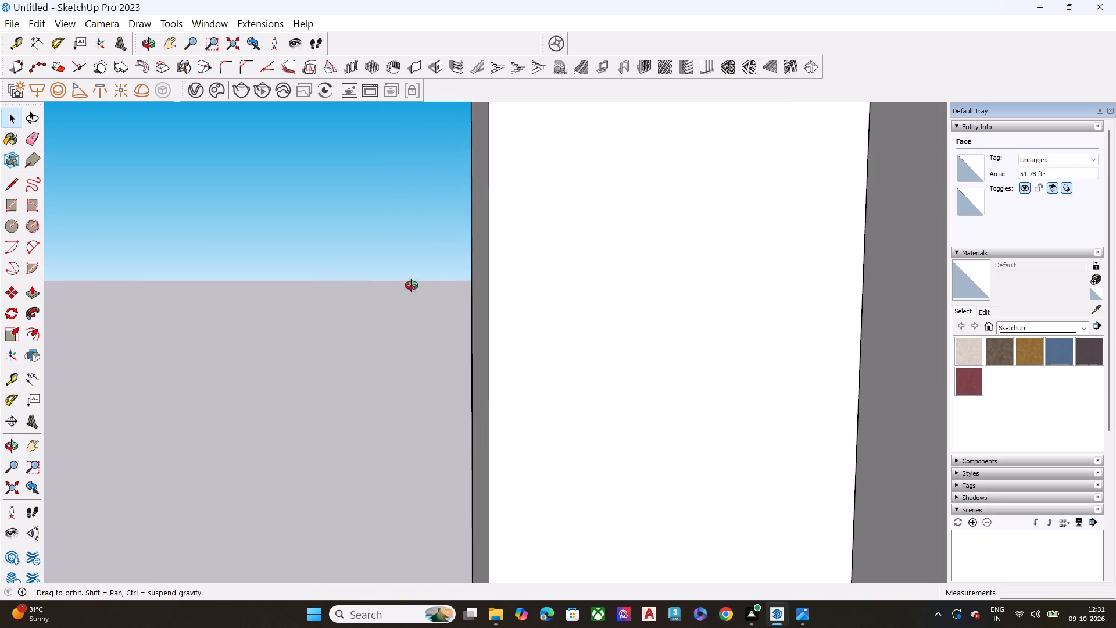
middle_drag(412, 286, 679, 285)
scroll(507, 261, down, 10)
scroll(173, 104, up, 1)
scroll(178, 327, down, 7)
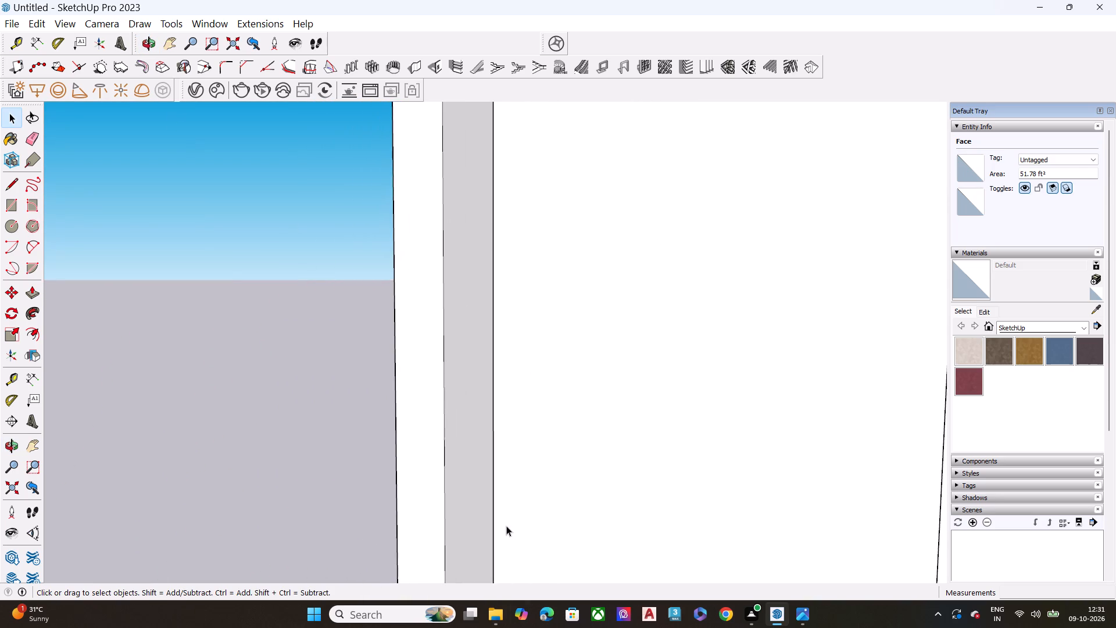
scroll(422, 474, down, 8)
scroll(434, 395, down, 9)
Adjust the broad face of the second corner block from the bottom to line up with the corner of the block above.
middle_drag(615, 445, 431, 446)
middle_drag(406, 447, 348, 447)
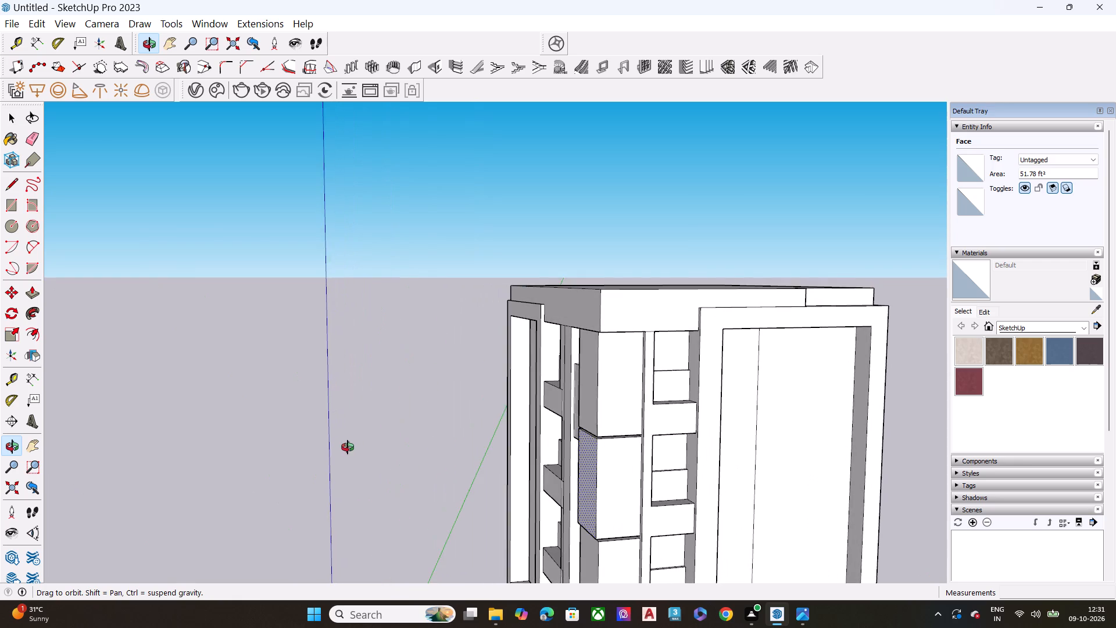
middle_drag(348, 447, 347, 447)
scroll(485, 349, up, 1)
scroll(555, 351, down, 8)
scroll(599, 531, up, 9)
scroll(546, 385, up, 7)
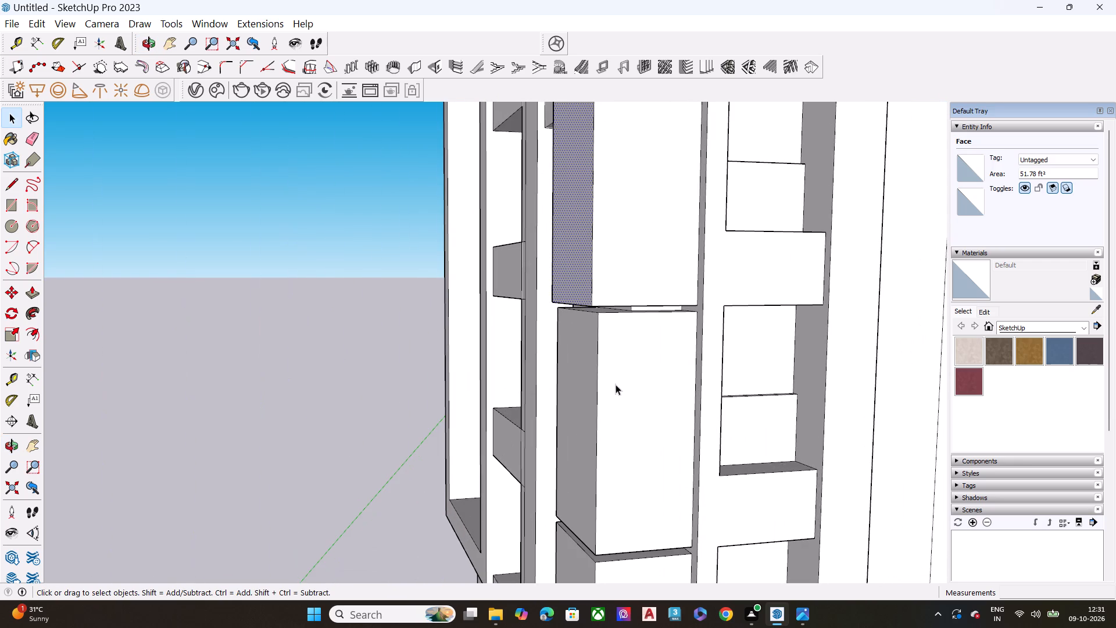
click(586, 405)
key(p)
click(586, 405)
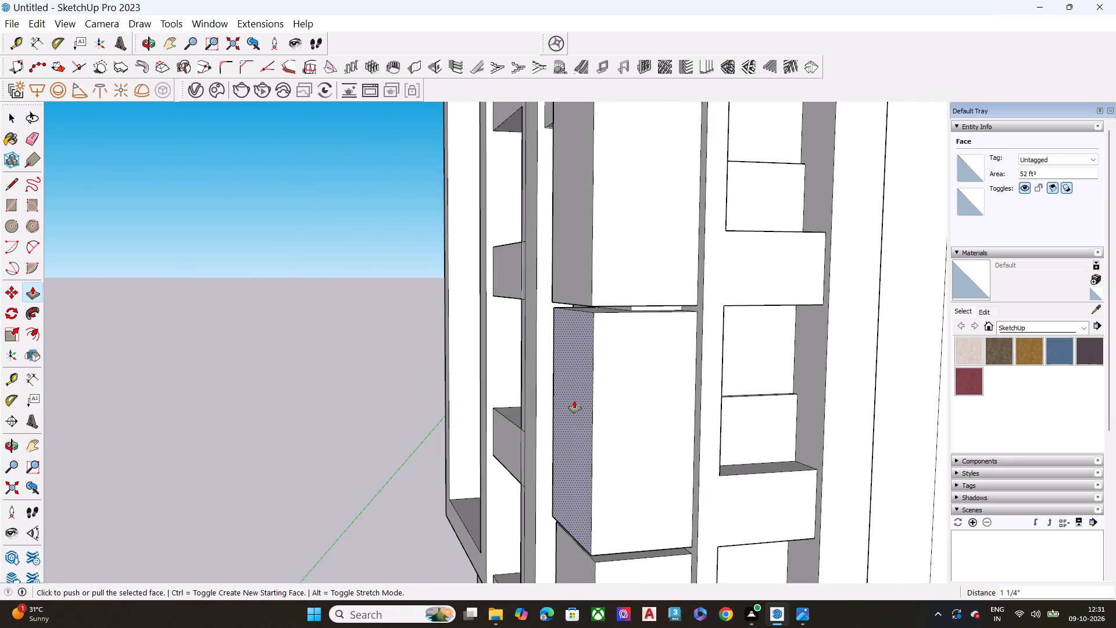
click(591, 304)
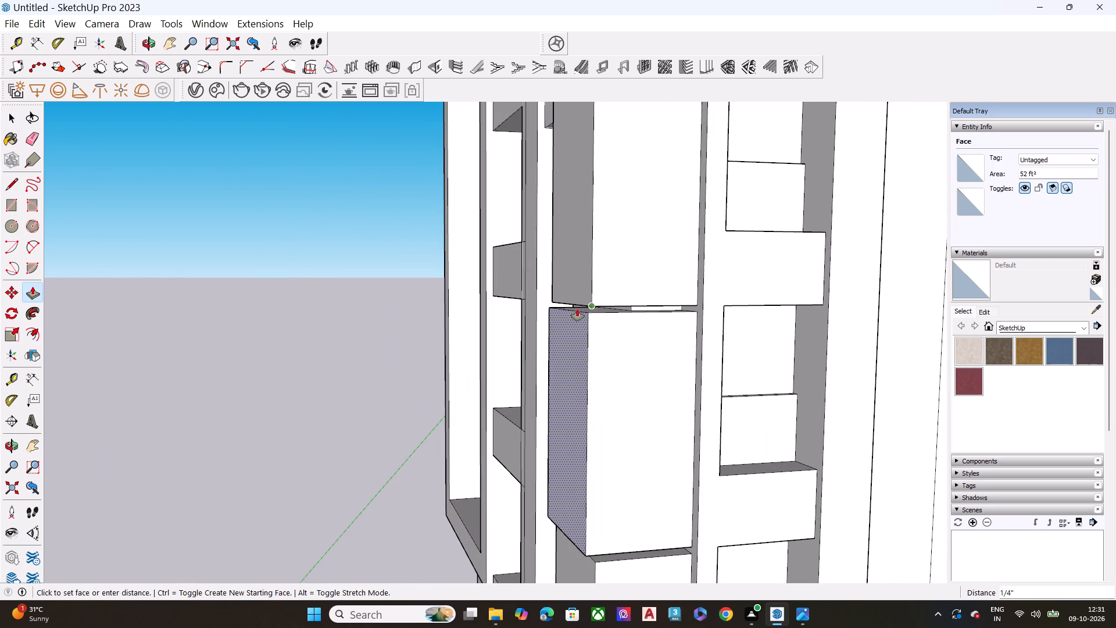
click(594, 302)
key(space)
Adjust the broad face of the bottom corner block to line up with the corner of the block above it.
scroll(571, 338, down, 8)
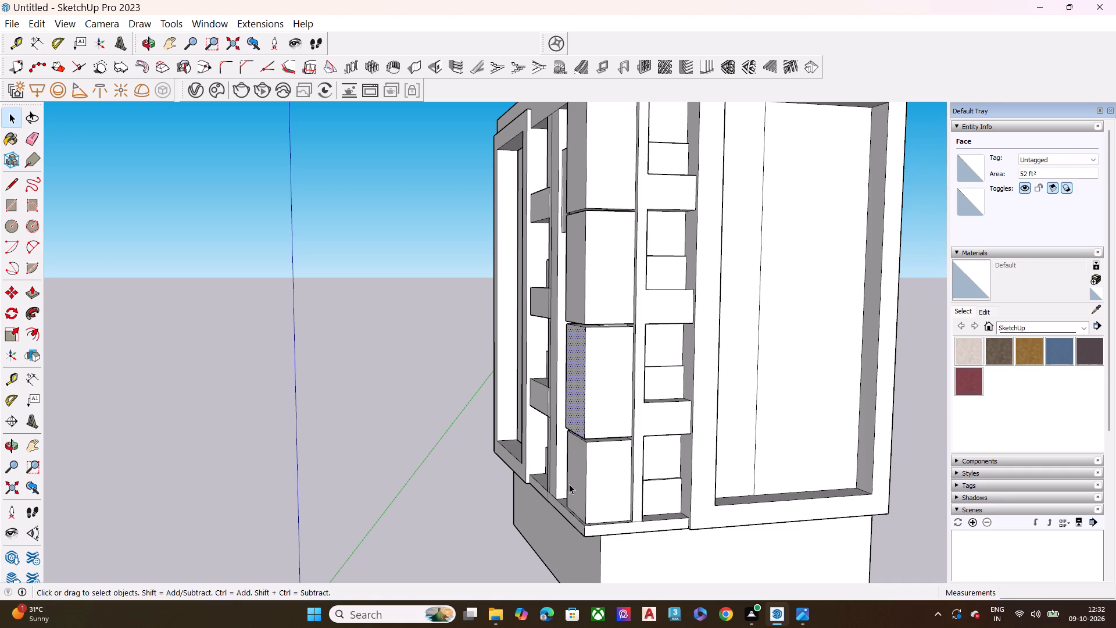
click(569, 484)
key(p)
click(578, 484)
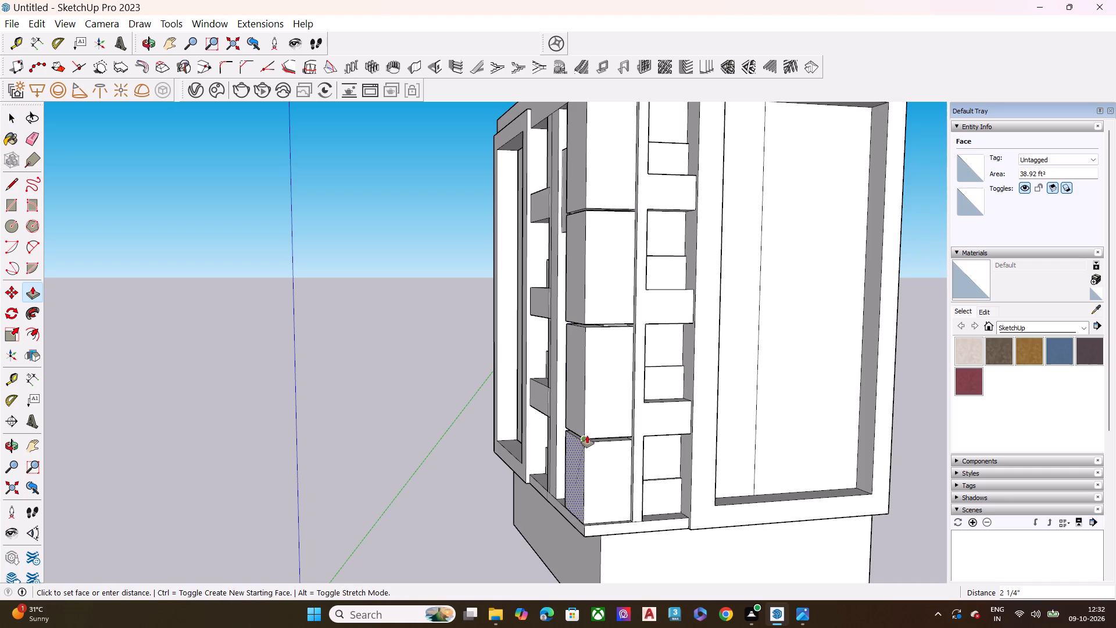
click(587, 436)
key(space)
Push/Pull the front face of the slim recessed panel beside the top corner block slightly outward.
middle_drag(582, 423, 835, 523)
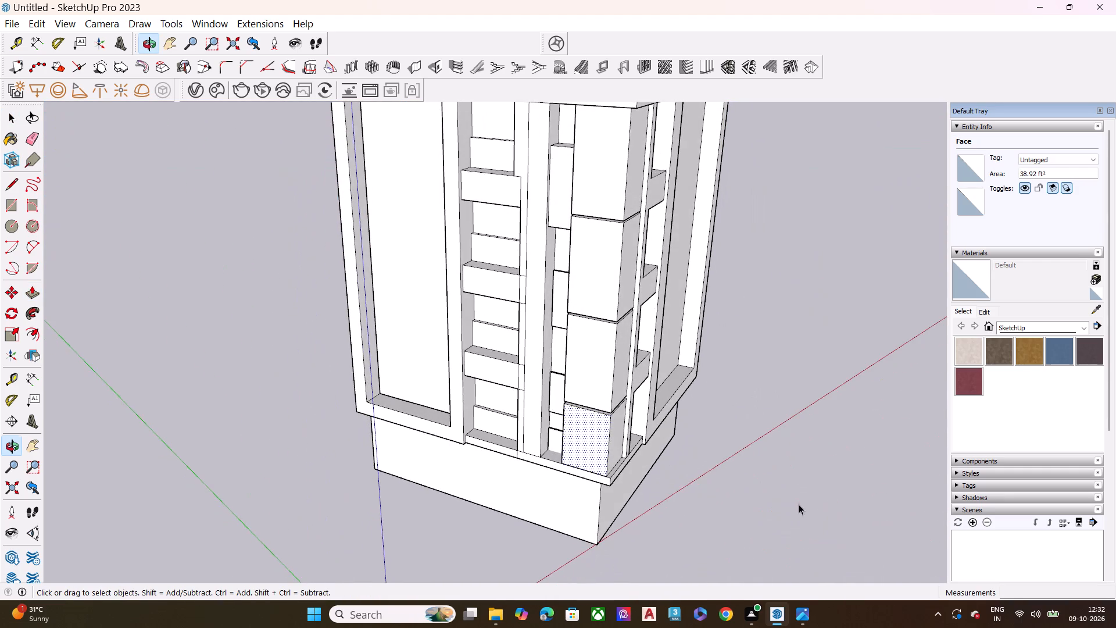
scroll(534, 366, down, 8)
scroll(637, 308, up, 10)
middle_drag(494, 374, 439, 265)
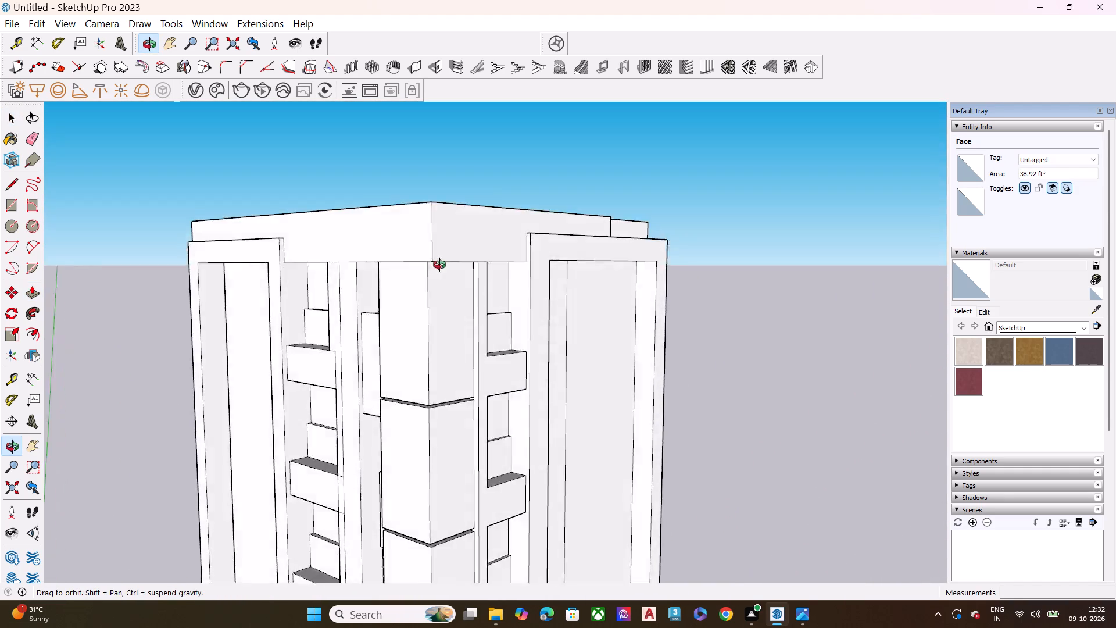
middle_drag(439, 265, 475, 234)
scroll(450, 295, up, 8)
middle_drag(432, 326, 648, 306)
scroll(392, 297, up, 3)
middle_drag(408, 290, 430, 481)
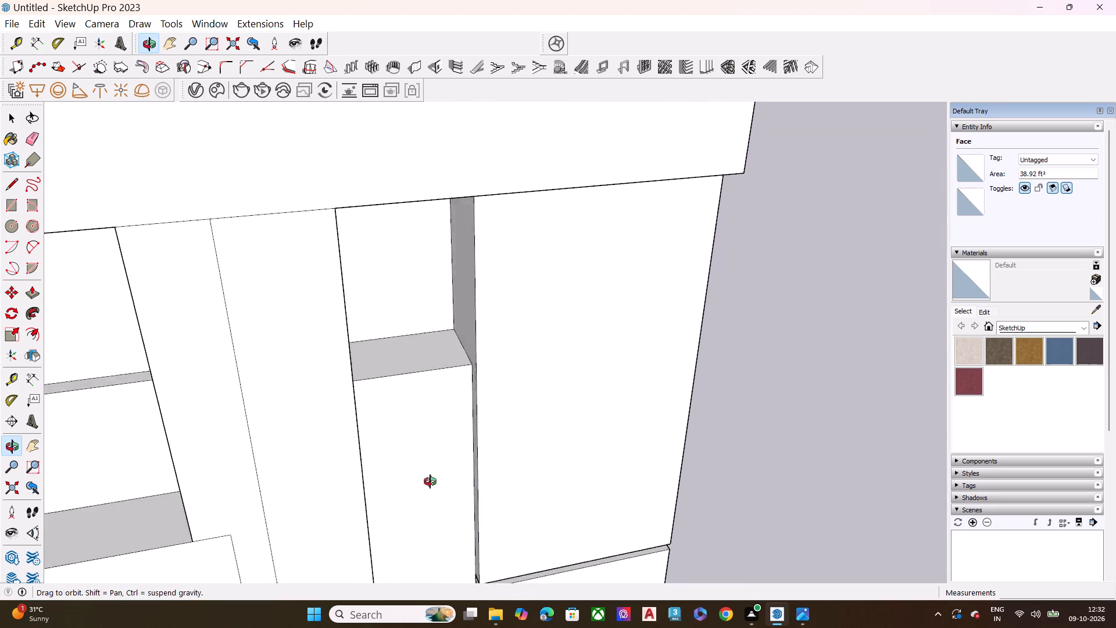
middle_drag(430, 481, 295, 481)
click(343, 413)
key(p)
click(342, 414)
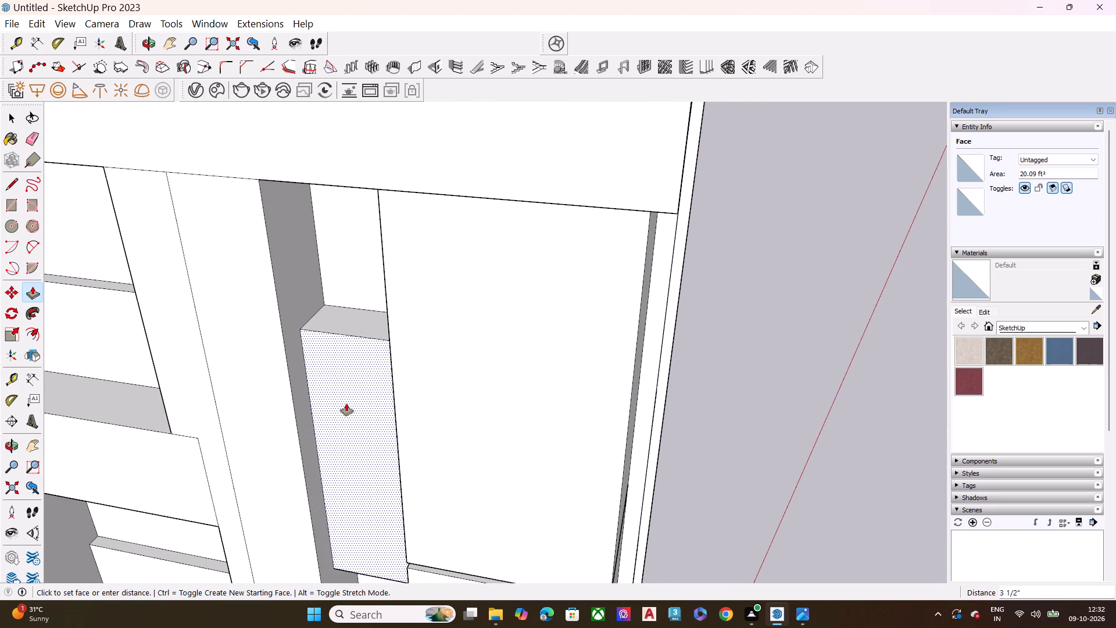
click(348, 401)
key(space)
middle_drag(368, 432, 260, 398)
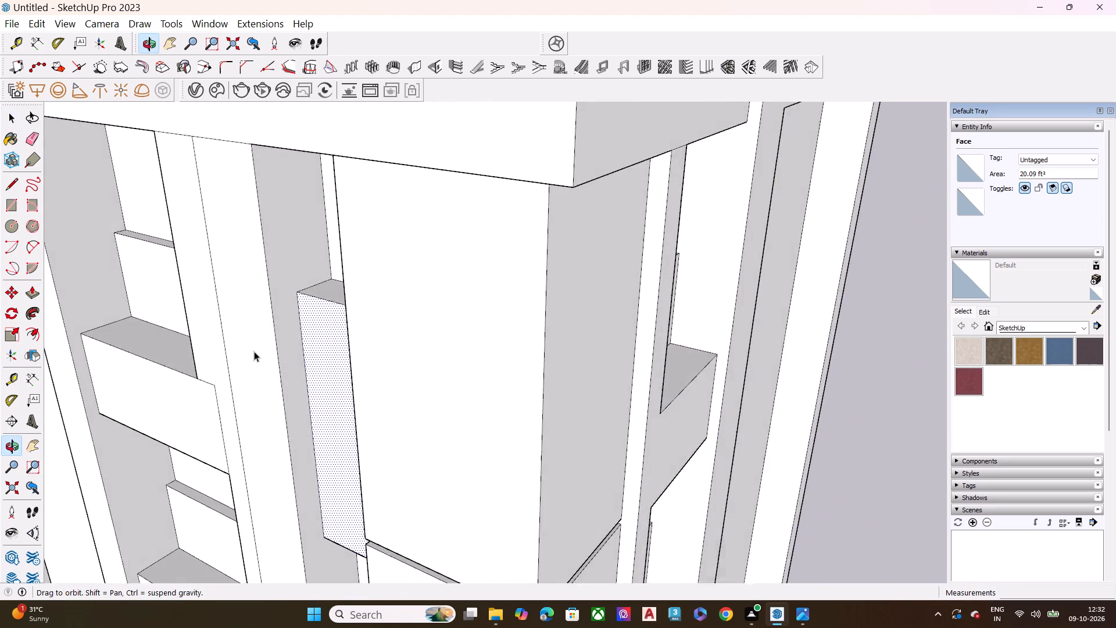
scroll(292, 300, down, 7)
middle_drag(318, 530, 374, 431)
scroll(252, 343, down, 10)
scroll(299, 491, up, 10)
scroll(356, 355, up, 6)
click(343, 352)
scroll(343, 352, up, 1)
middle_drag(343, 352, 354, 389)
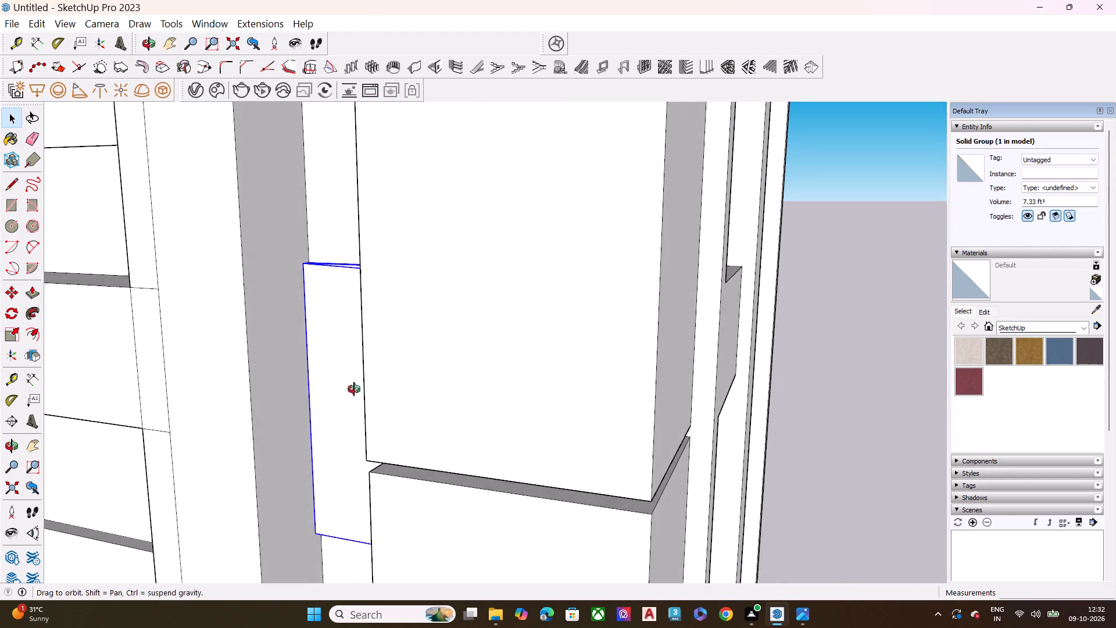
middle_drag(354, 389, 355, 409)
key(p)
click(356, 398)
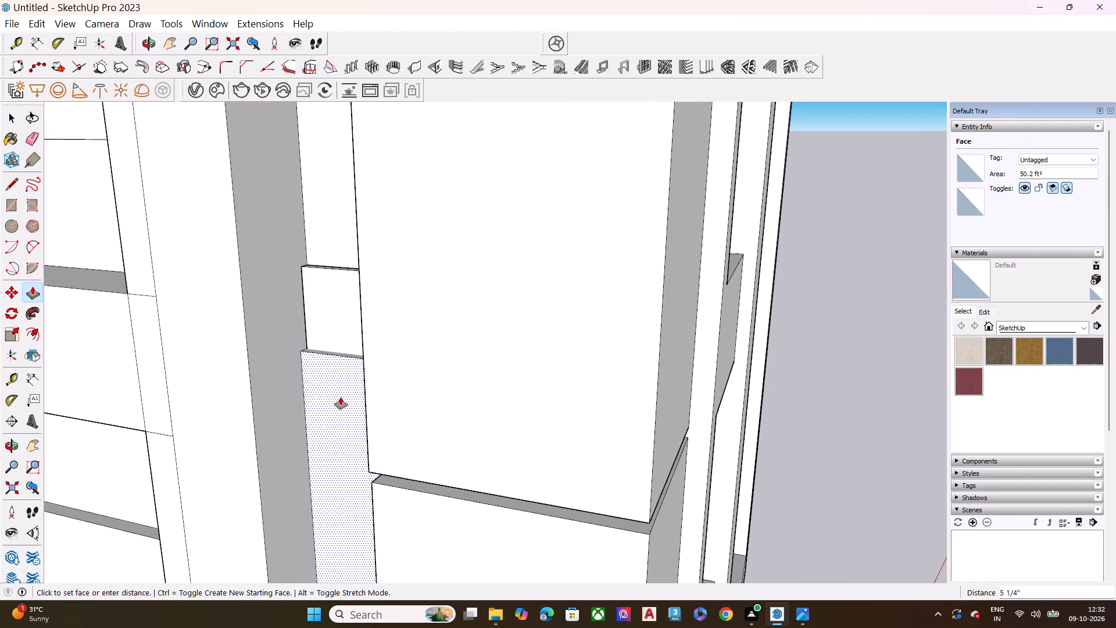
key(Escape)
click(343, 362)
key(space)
Open the group of lower slim panels and pull its uppermost panel's front face out about 1' 1/2" to the panel above's corner.
click(331, 355)
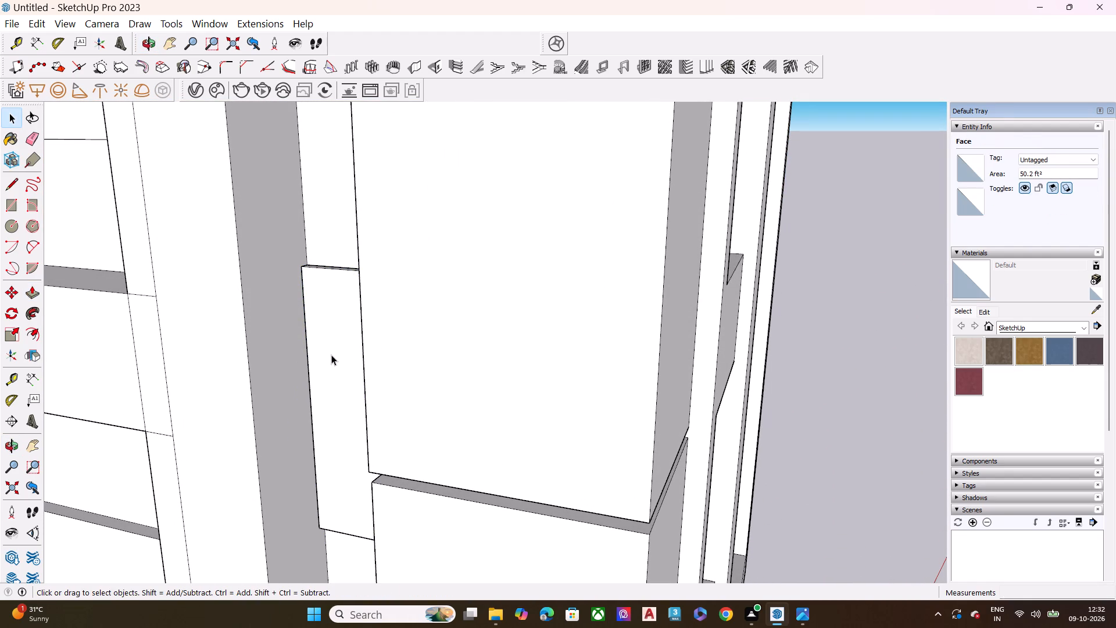
middle_drag(343, 367, 584, 508)
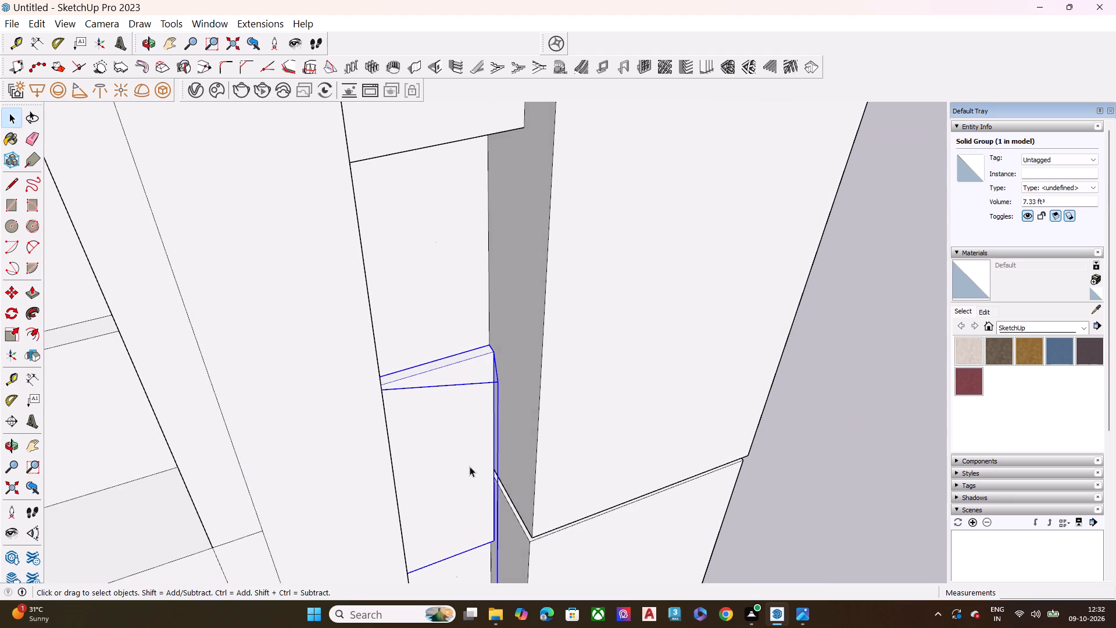
triple_click(466, 459)
click(466, 460)
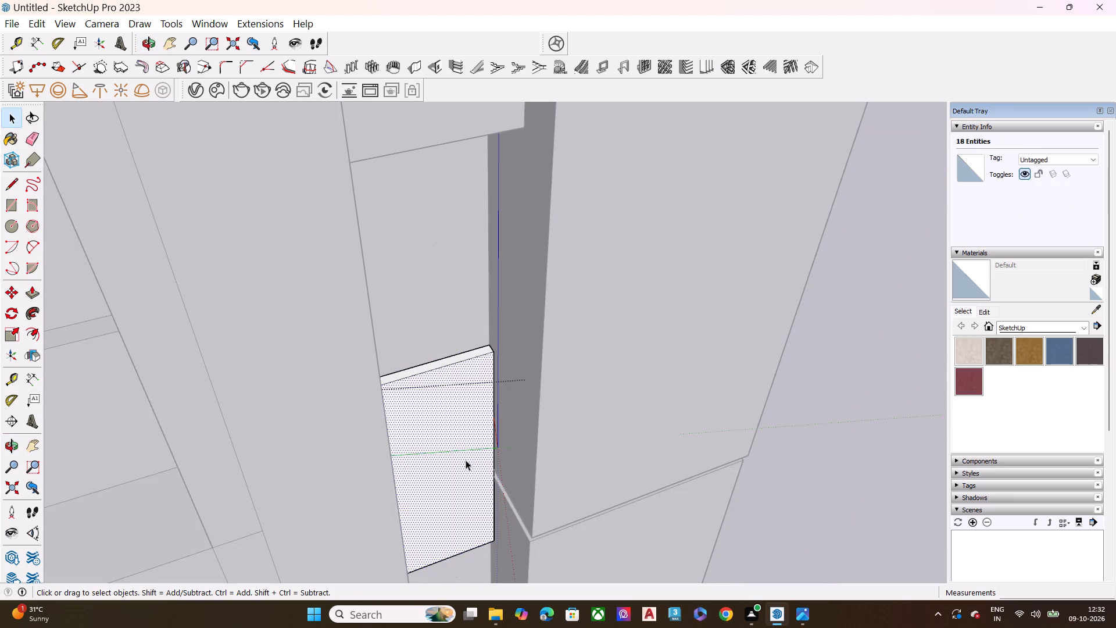
key(p)
click(466, 460)
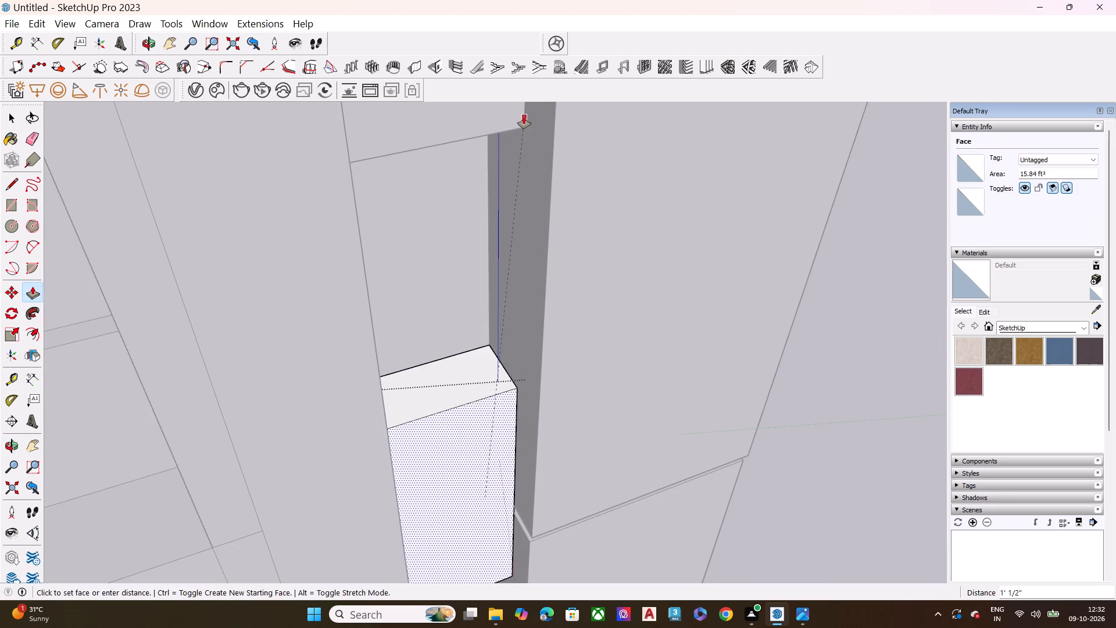
click(525, 126)
key(space)
Pull the front face of the group's middle slim panel outward to line up with the group's uppermost panel.
scroll(435, 310, down, 8)
middle_drag(498, 394, 298, 379)
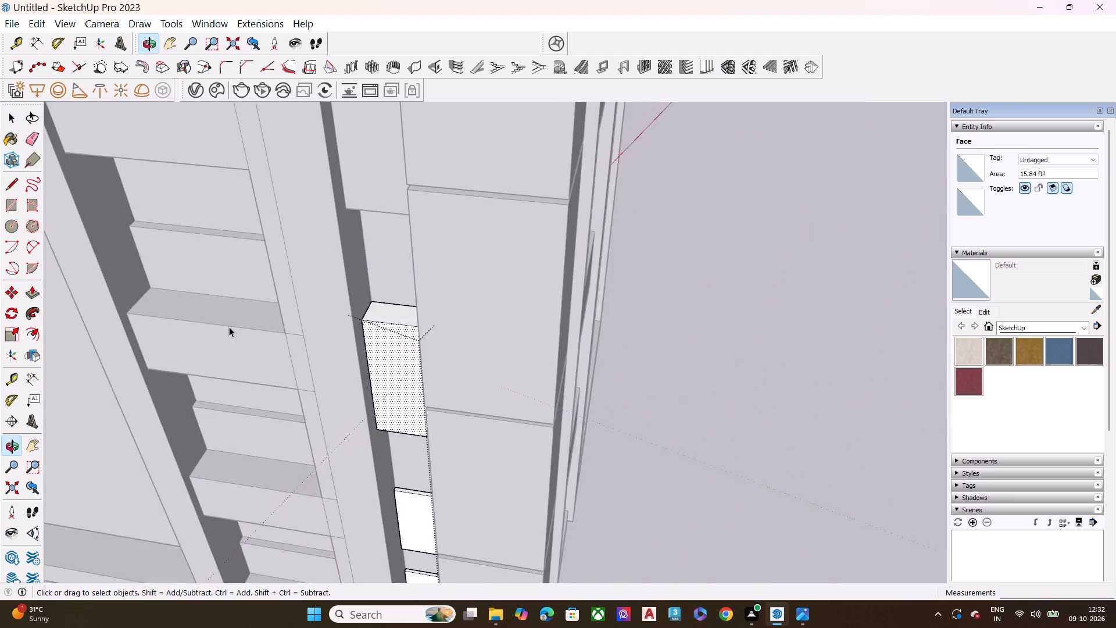
scroll(225, 298, up, 1)
scroll(370, 240, down, 9)
scroll(399, 427, up, 1)
middle_drag(397, 427, 522, 282)
scroll(522, 282, up, 5)
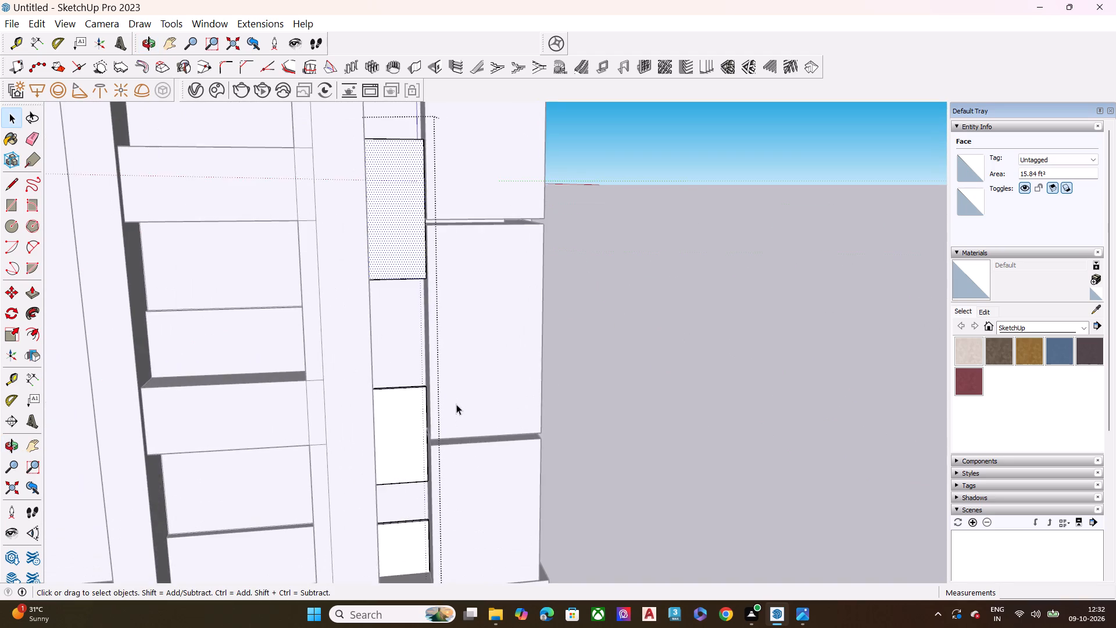
middle_drag(456, 404, 400, 404)
scroll(400, 404, up, 9)
middle_drag(400, 404, 375, 461)
key(space)
click(373, 450)
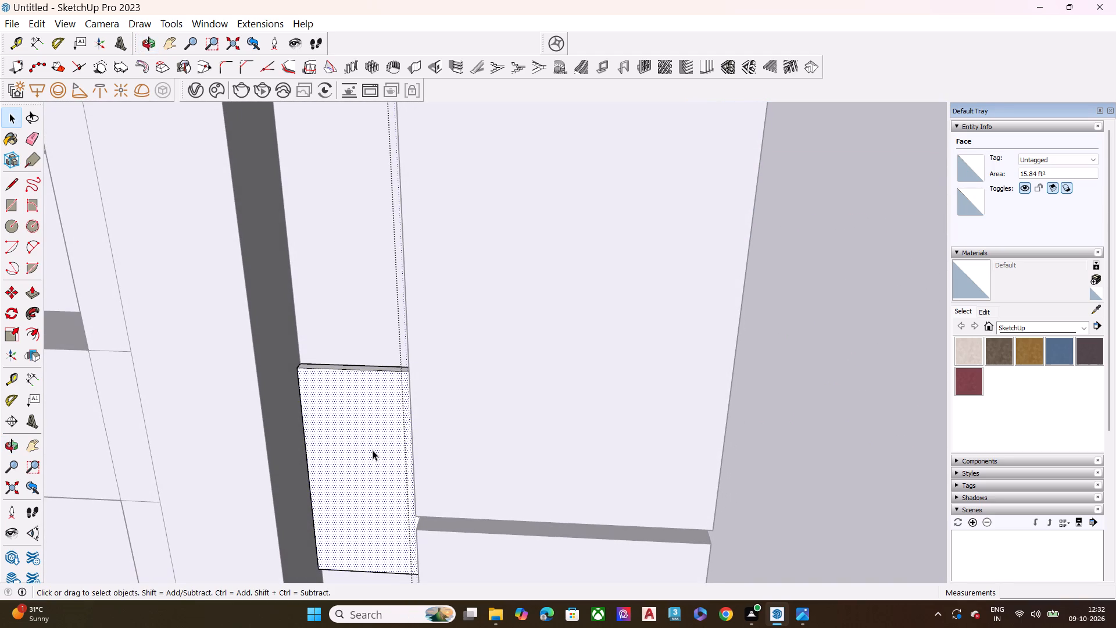
double_click(373, 450)
click(373, 450)
key(p)
drag(373, 450, 373, 458)
scroll(355, 452, down, 5)
drag(367, 431, 345, 248)
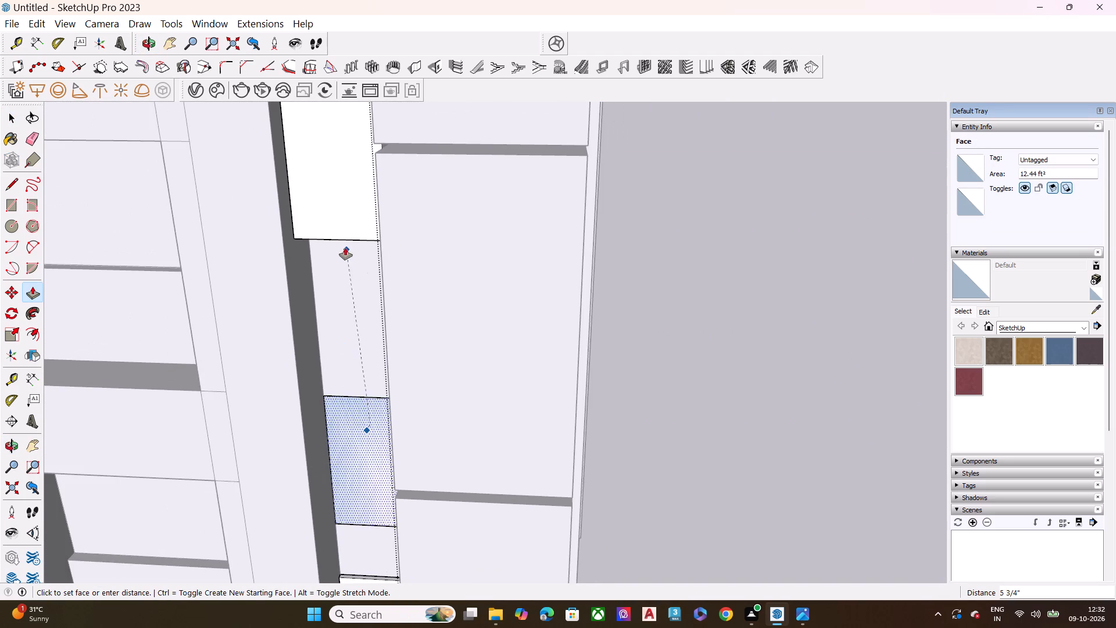
drag(345, 248, 291, 234)
key(space)
Reopen the slim panel group and raise the top face of its middle panel slightly.
scroll(407, 399, down, 2)
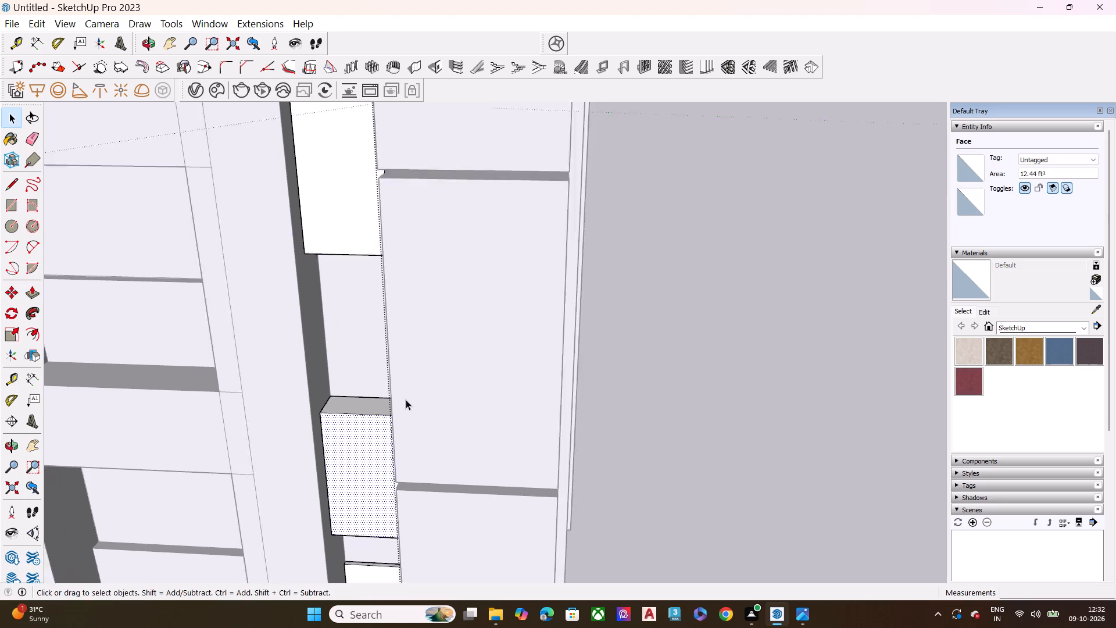
scroll(406, 399, down, 5)
middle_drag(380, 474, 266, 475)
middle_drag(450, 303, 570, 272)
key(space)
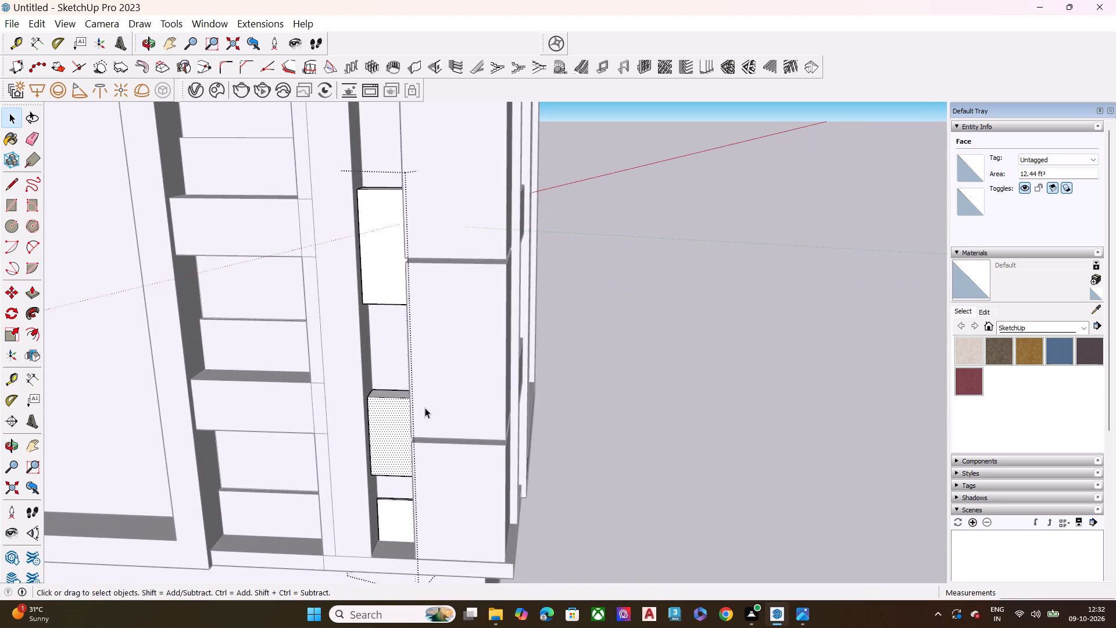
scroll(421, 394, up, 1)
middle_drag(421, 394, 434, 529)
click(686, 443)
scroll(427, 419, up, 6)
click(389, 405)
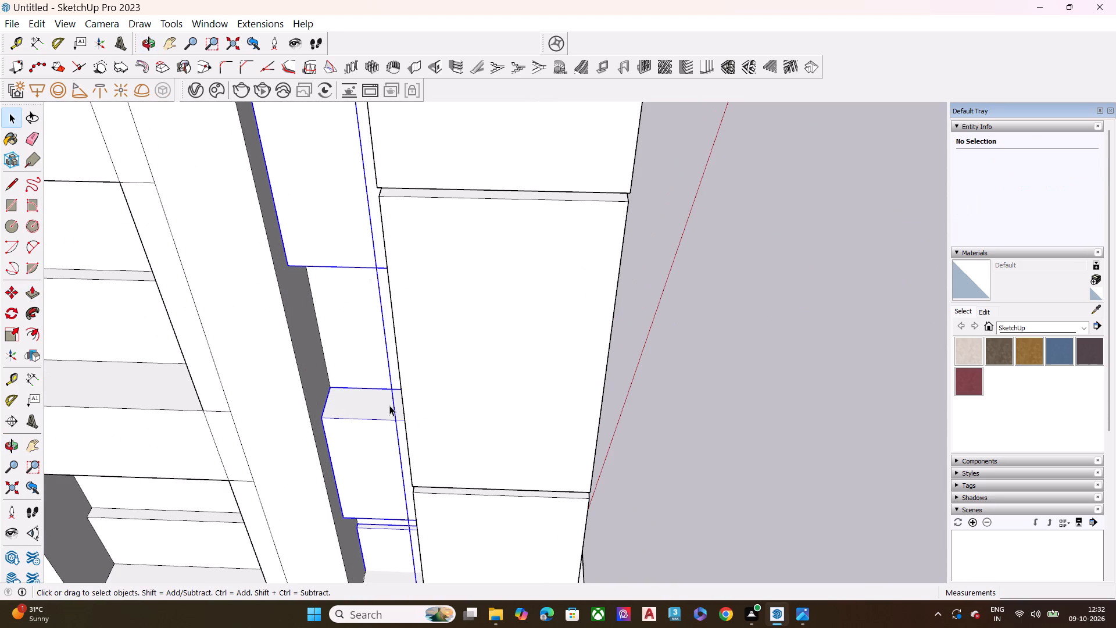
double_click(377, 399)
click(377, 399)
click(377, 402)
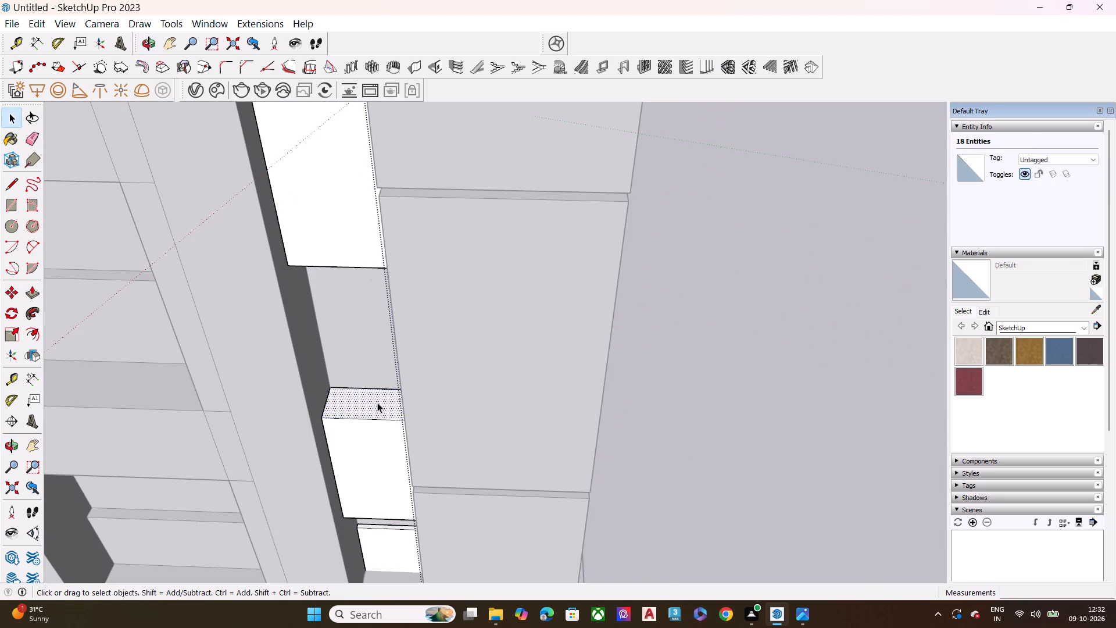
key(p)
click(377, 402)
click(377, 388)
key(space)
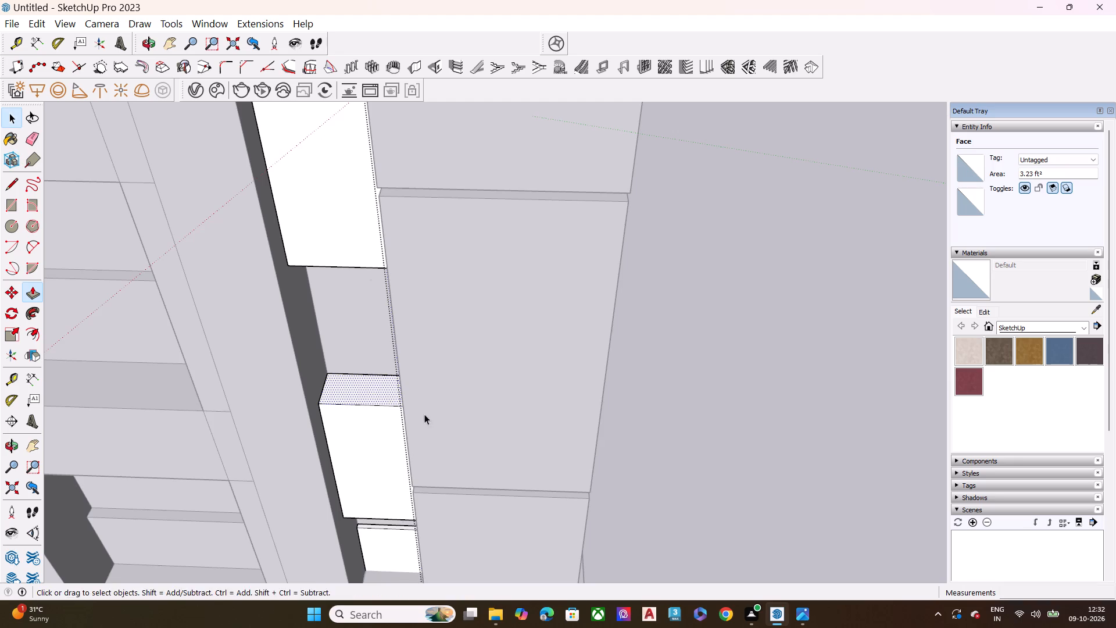
Push the underside of the group's uppermost slim panel upward to widen the gap above the middle panel.
middle_drag(448, 429, 462, 247)
scroll(444, 418, up, 1)
scroll(462, 247, up, 1)
scroll(465, 337, down, 9)
scroll(378, 206, up, 5)
middle_drag(388, 191, 401, 179)
middle_drag(418, 304, 441, 233)
scroll(417, 302, up, 2)
key(space)
click(452, 316)
middle_drag(447, 308, 460, 233)
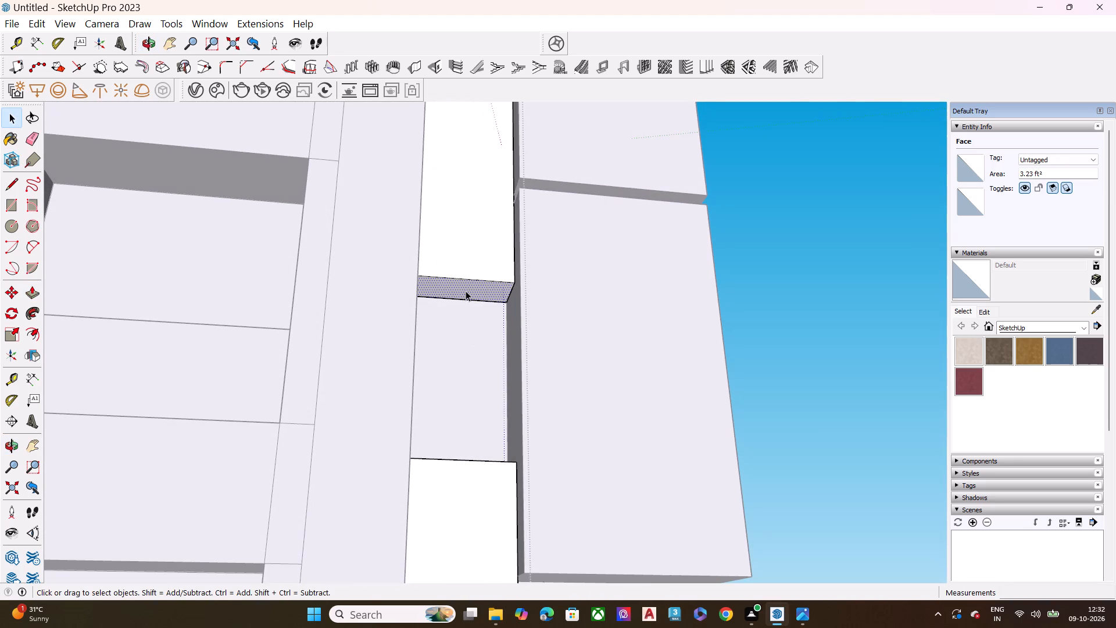
key(p)
click(466, 291)
click(466, 267)
key(space)
Raise the top face of the group's uppermost slim panel to make that panel taller.
scroll(532, 295, down, 3)
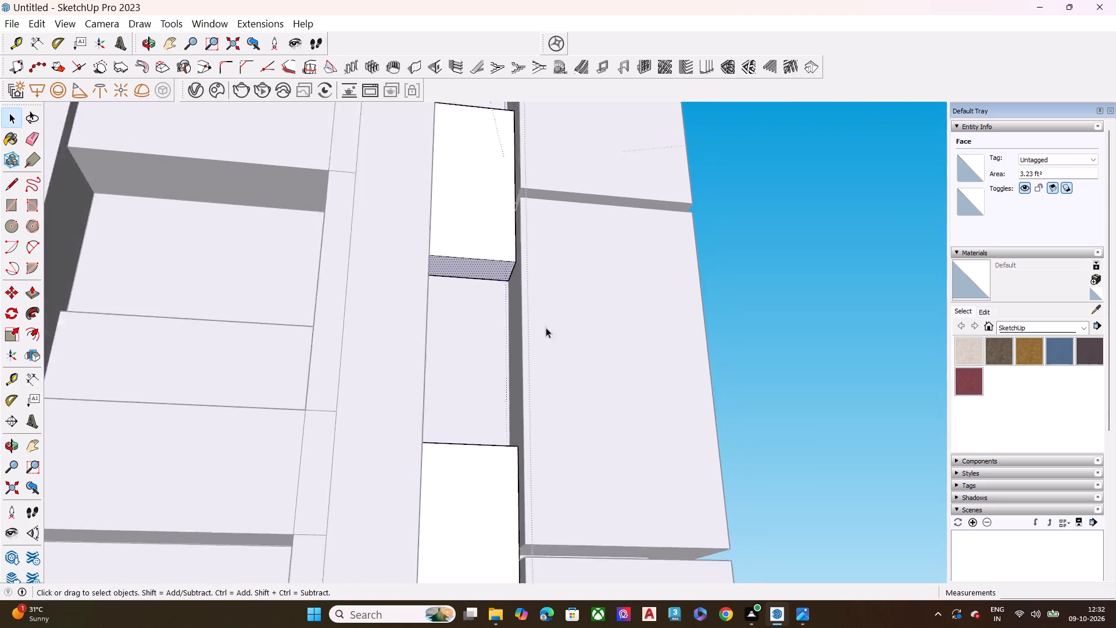
scroll(546, 327, down, 4)
middle_drag(584, 191, 341, 453)
scroll(535, 168, down, 9)
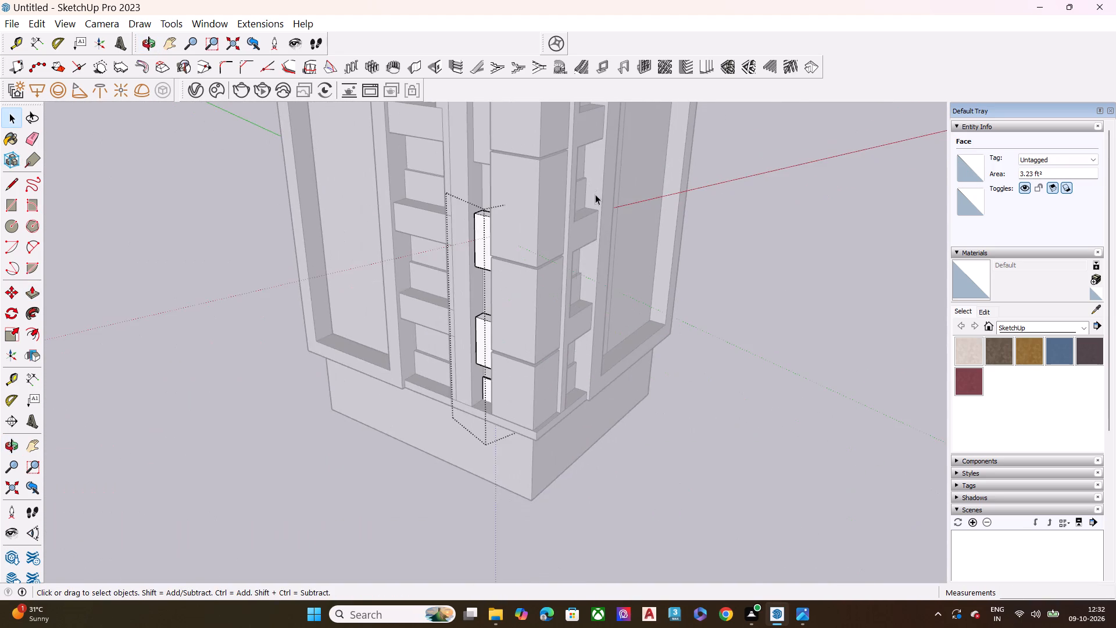
middle_drag(524, 324, 506, 287)
scroll(550, 234, down, 8)
middle_drag(549, 329, 563, 242)
scroll(563, 242, up, 8)
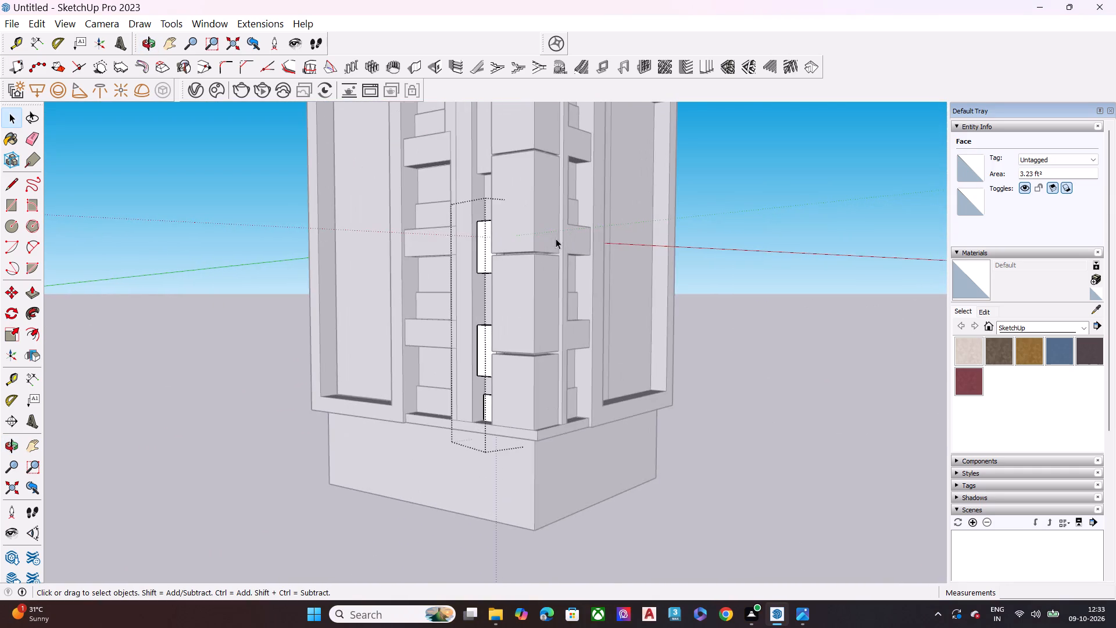
scroll(503, 252, up, 4)
middle_drag(504, 217, 631, 429)
scroll(555, 348, up, 4)
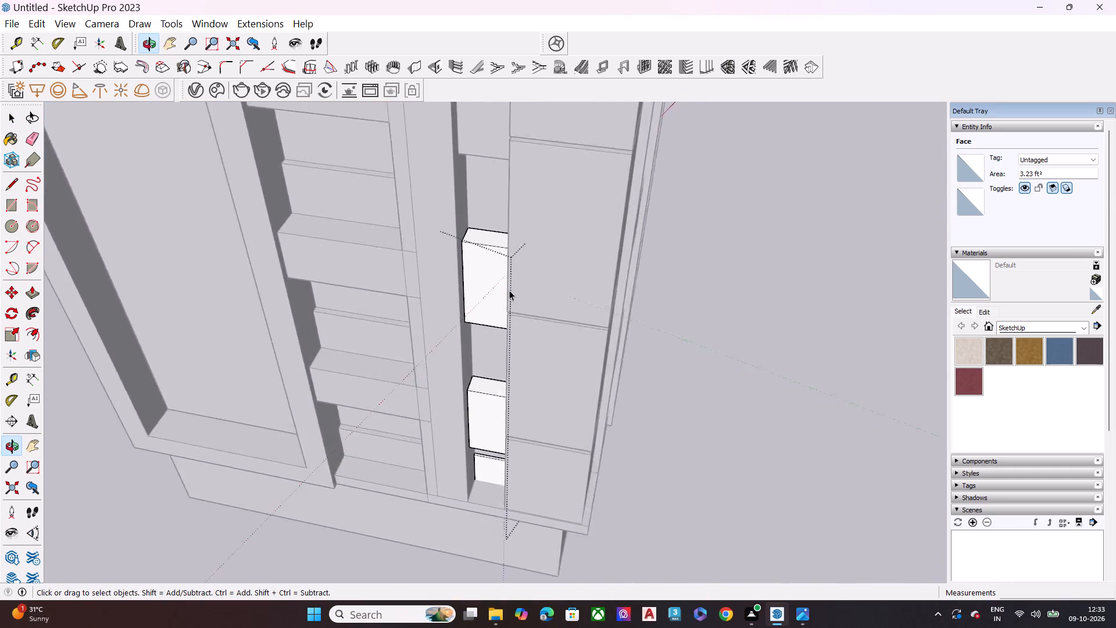
scroll(509, 290, up, 4)
middle_drag(503, 223, 492, 322)
scroll(492, 322, up, 1)
click(487, 313)
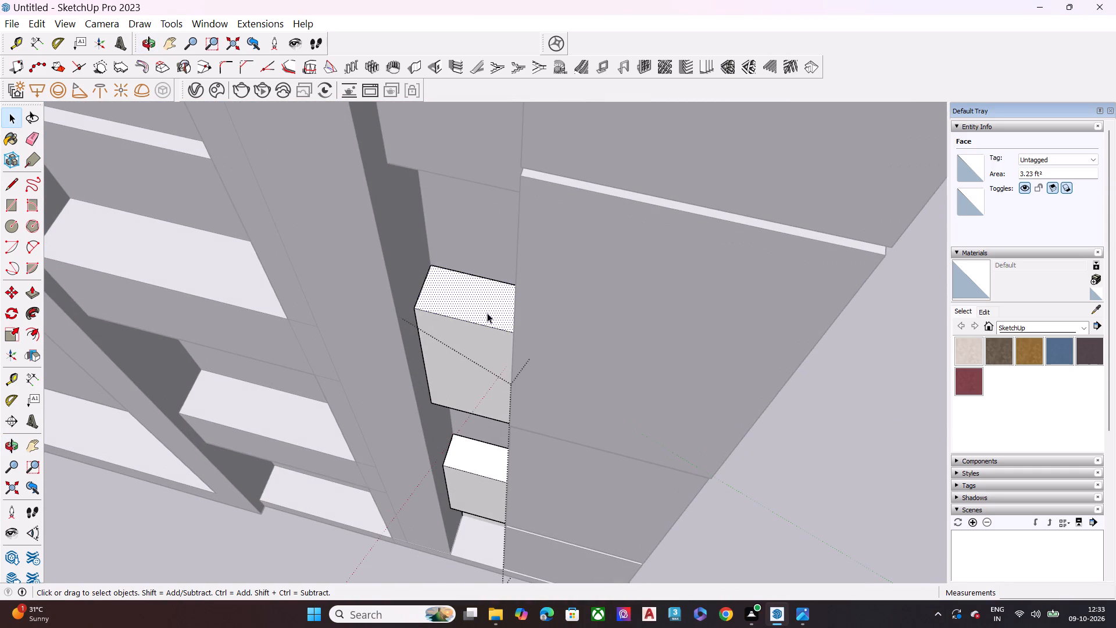
key(p)
click(487, 307)
click(495, 282)
key(space)
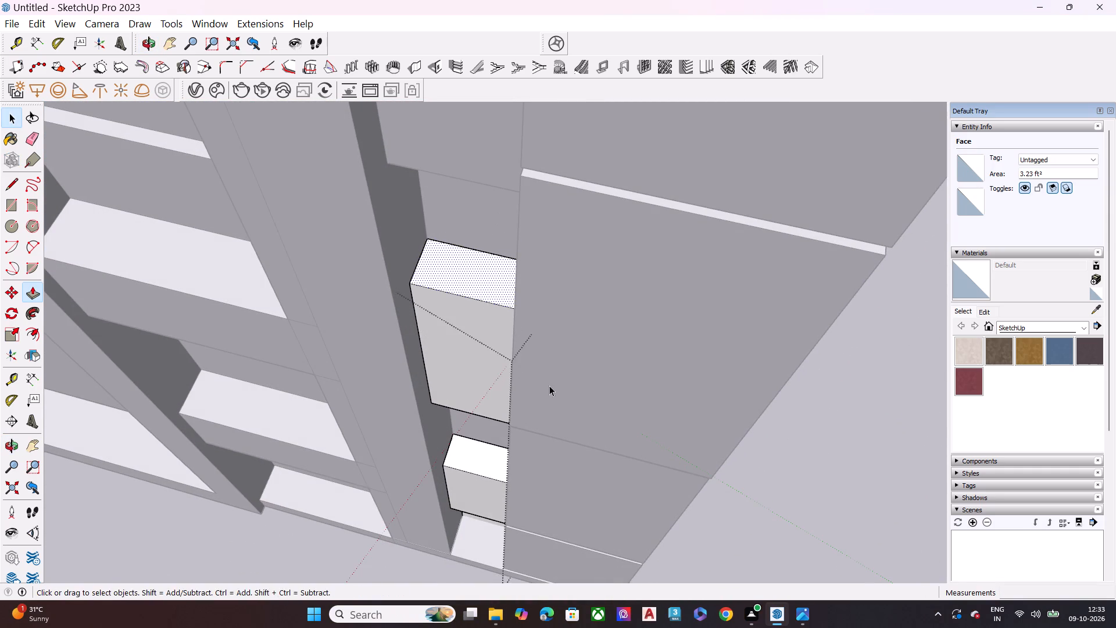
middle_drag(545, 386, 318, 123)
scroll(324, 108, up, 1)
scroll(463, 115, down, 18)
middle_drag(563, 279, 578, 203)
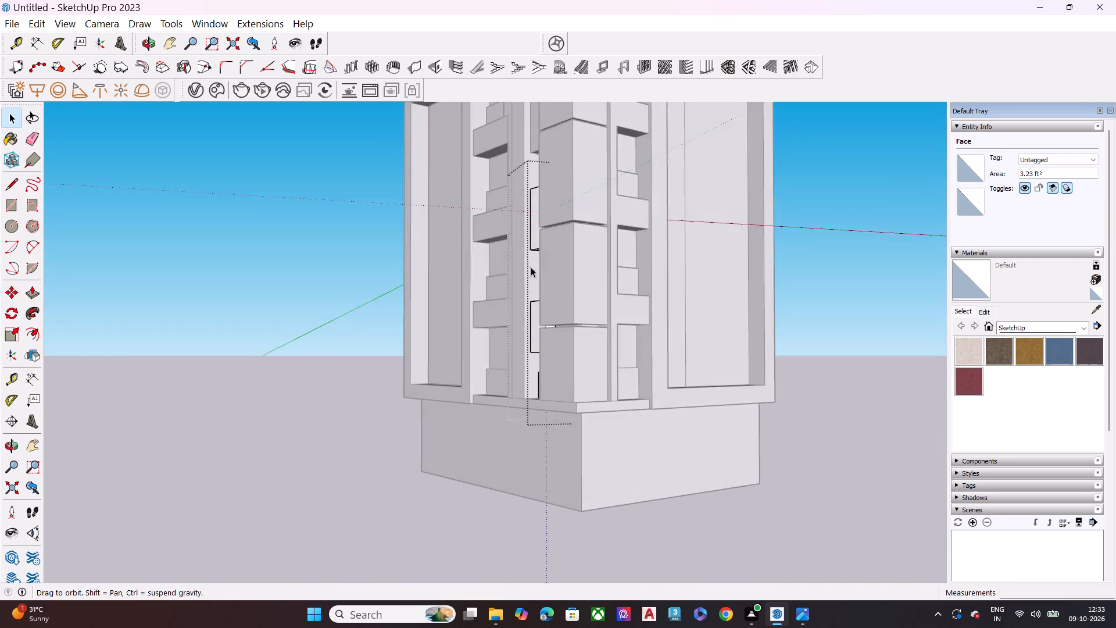
Raise the top face of the group's second-lowest slim panel to make that panel taller.
scroll(525, 275, up, 3)
scroll(524, 286, down, 1)
scroll(524, 288, up, 4)
middle_drag(551, 306, 632, 295)
middle_drag(582, 327, 661, 408)
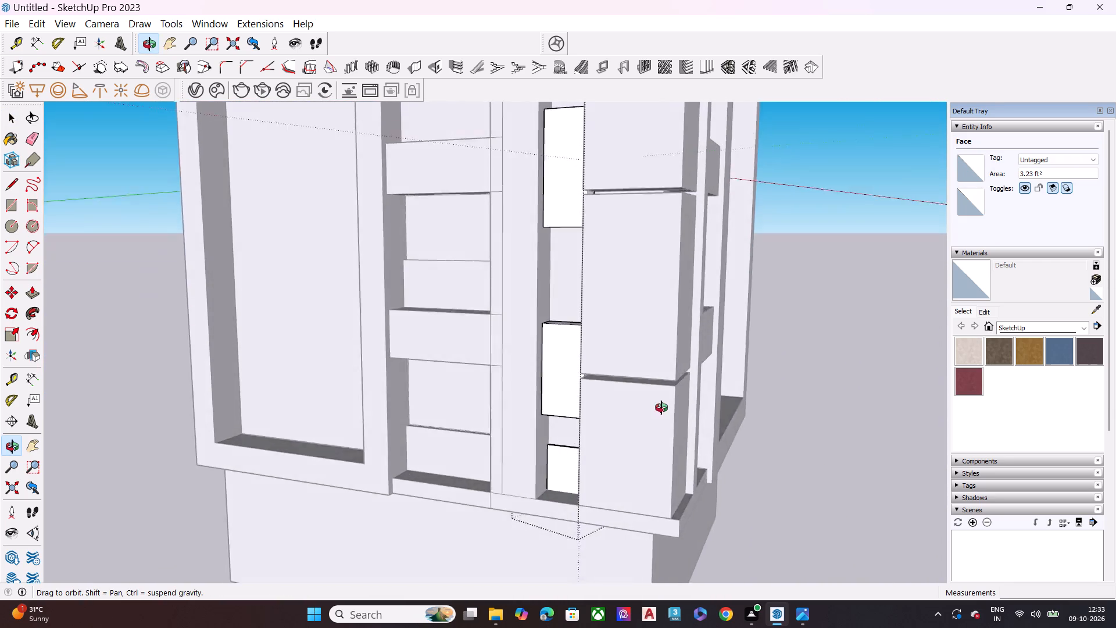
middle_drag(661, 408, 668, 453)
scroll(664, 405, up, 10)
middle_drag(602, 341, 614, 390)
click(616, 373)
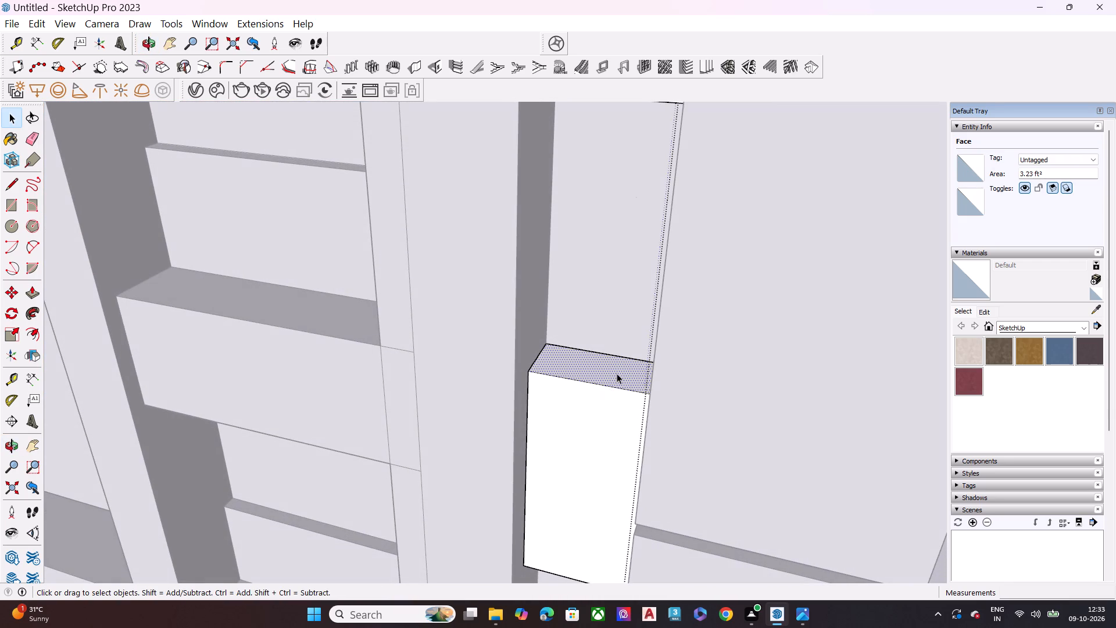
key(p)
click(617, 373)
click(620, 311)
key(space)
Push the underside of the second-lowest slim panel slightly upward to widen the gap above the lowest panel.
scroll(532, 249, up, 1)
scroll(533, 248, down, 6)
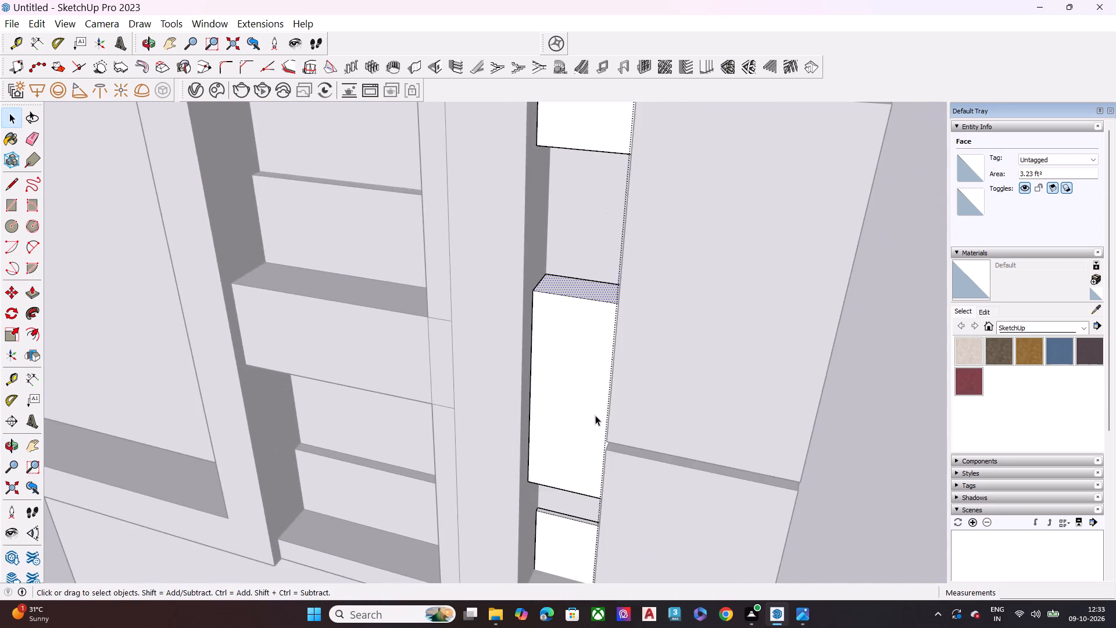
middle_drag(596, 431, 577, 180)
scroll(581, 170, up, 1)
middle_drag(578, 436, 581, 305)
click(575, 406)
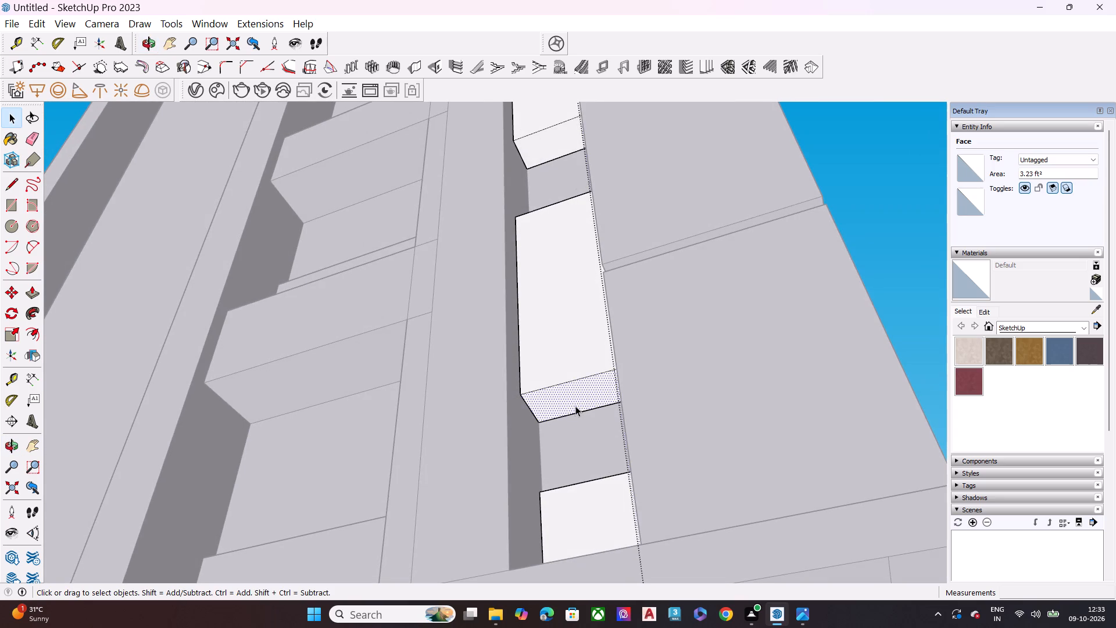
key(p)
click(574, 398)
click(577, 383)
key(space)
Pull the front face of the group's lowest slim panel outward to line up with the panel above it.
scroll(566, 331, down, 3)
scroll(572, 331, up, 1)
scroll(574, 331, down, 2)
middle_drag(611, 315, 611, 451)
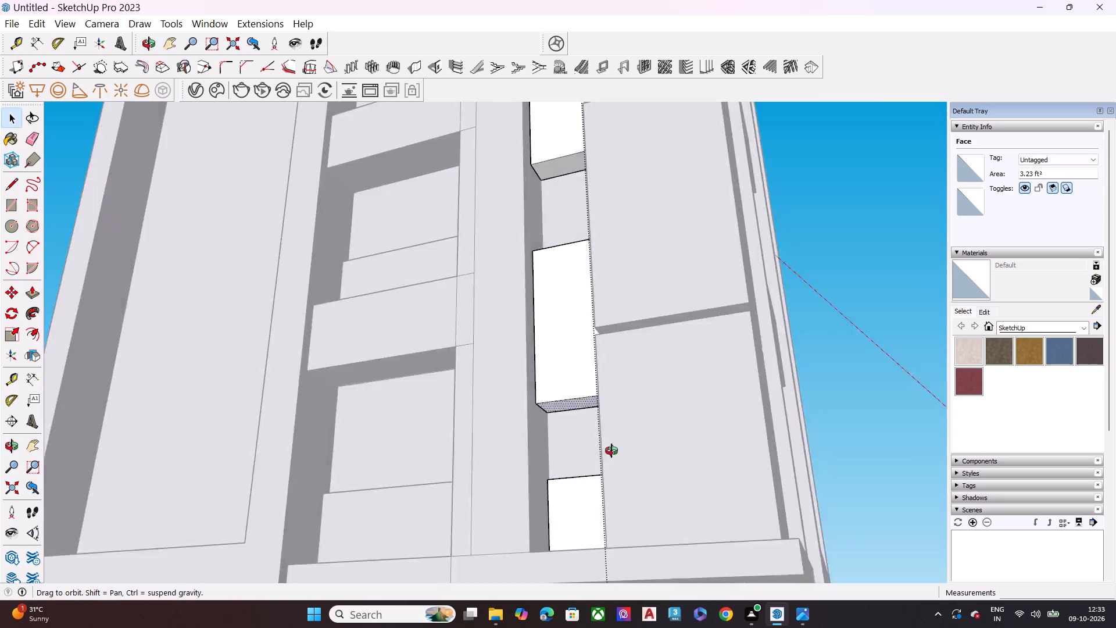
middle_drag(611, 451, 559, 530)
scroll(556, 530, up, 2)
click(556, 530)
key(p)
click(555, 530)
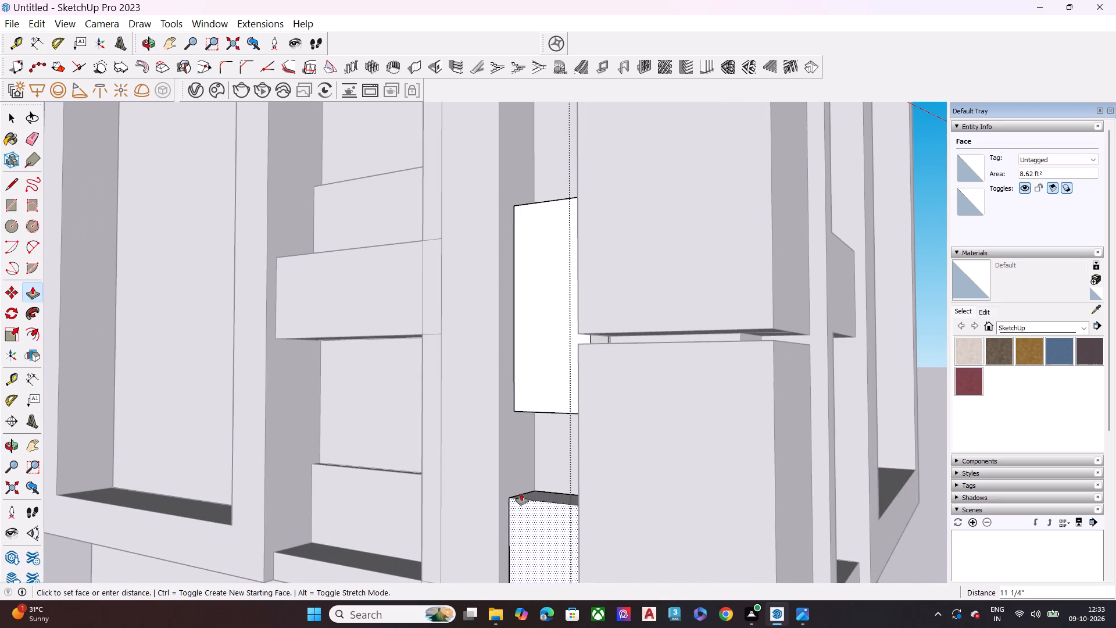
click(518, 412)
key(space)
Raise the top face of the lowest slim panel slightly and close the slim panel group.
middle_drag(537, 489, 523, 563)
scroll(548, 525, up, 5)
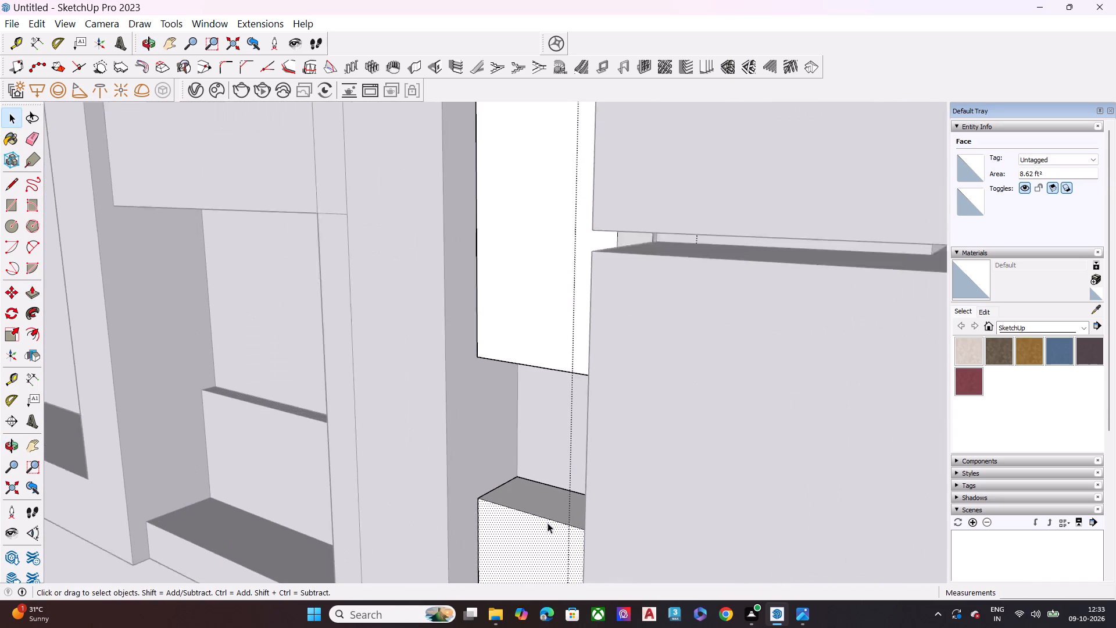
scroll(548, 523, up, 3)
click(547, 499)
key(p)
click(546, 499)
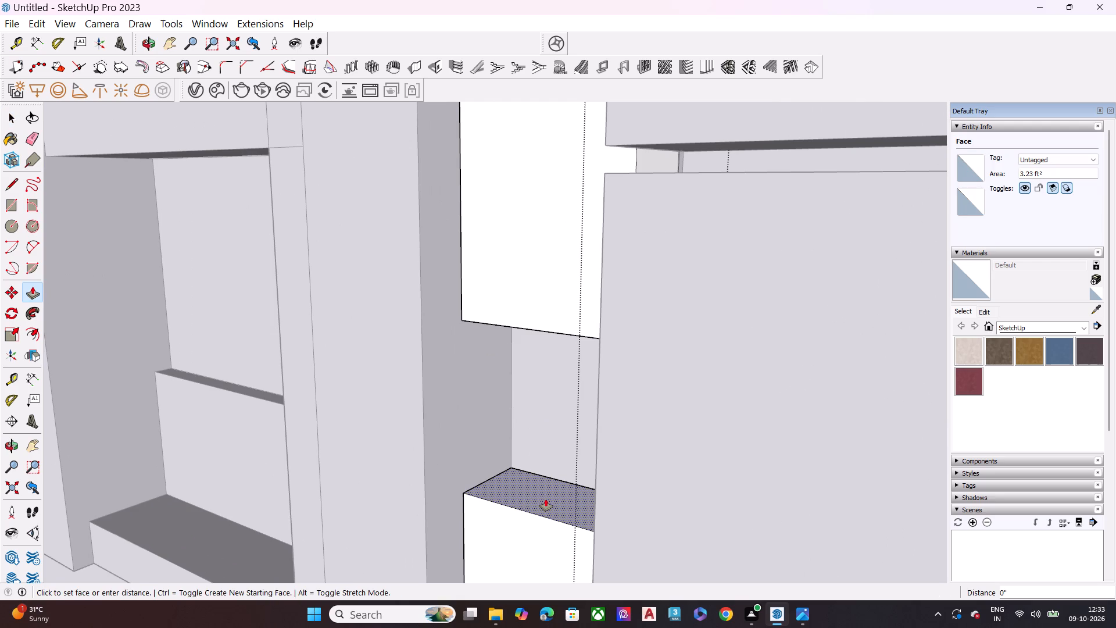
click(546, 493)
key(Escape)
scroll(523, 469, down, 8)
middle_drag(598, 493, 582, 452)
scroll(582, 451, up, 1)
key(space)
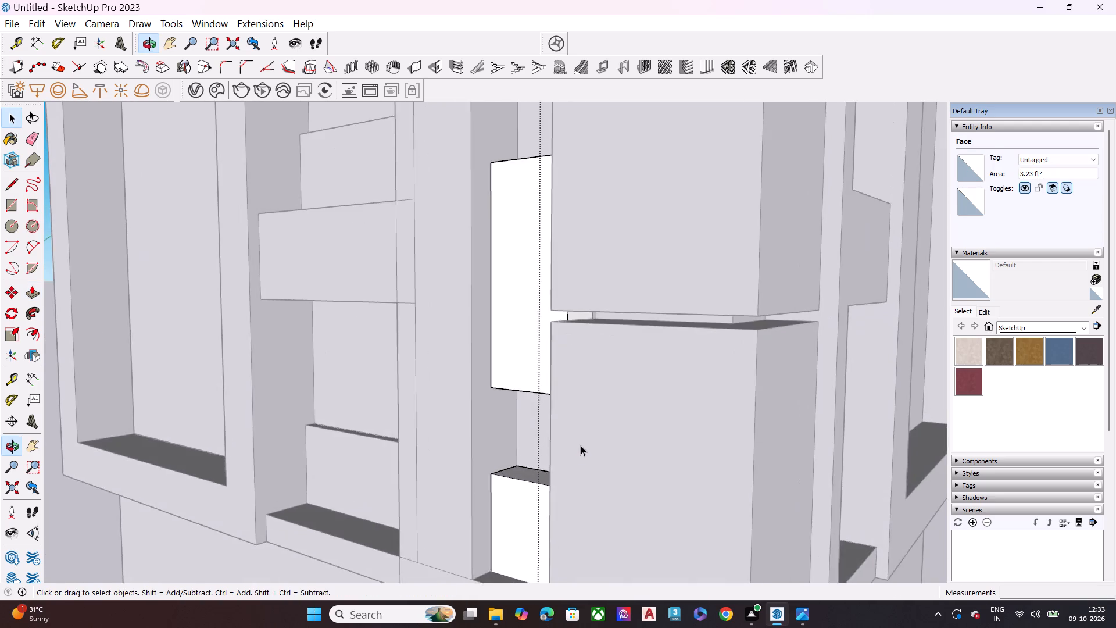
scroll(568, 439, down, 7)
click(890, 509)
Examine the modelled corner and slim panels, then compare them with the reference building image 1000093875.jpg in Photos.
scroll(570, 419, down, 5)
scroll(573, 418, up, 1)
scroll(582, 416, down, 2)
scroll(588, 506, up, 2)
middle_drag(577, 501, 564, 411)
scroll(566, 441, down, 1)
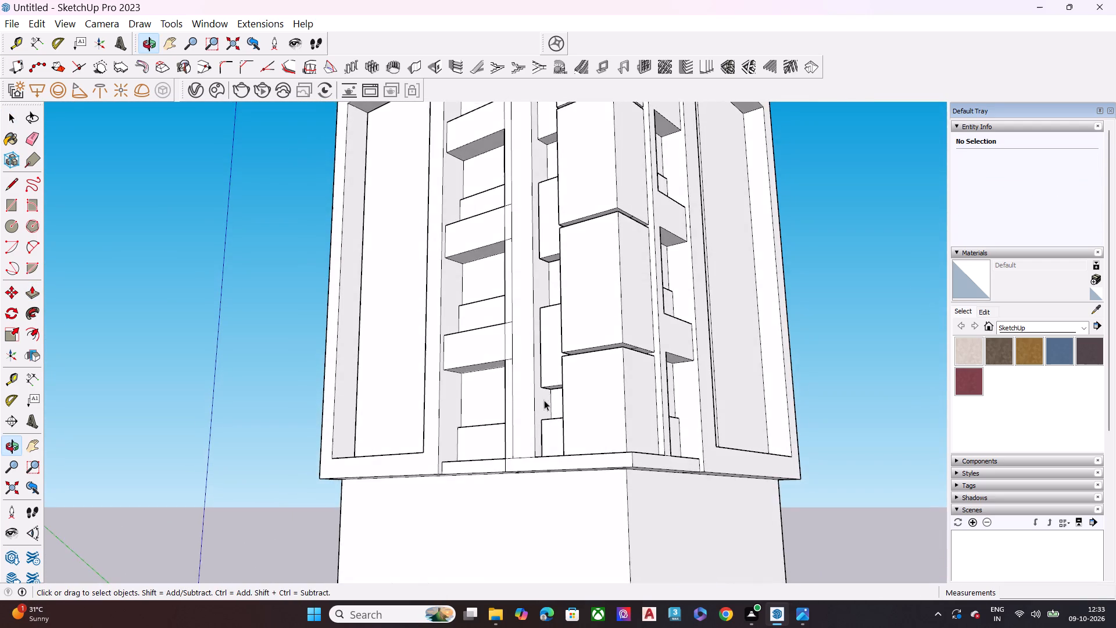
scroll(544, 404, down, 5)
middle_drag(563, 465, 563, 442)
middle_drag(620, 445, 523, 445)
scroll(527, 280, up, 6)
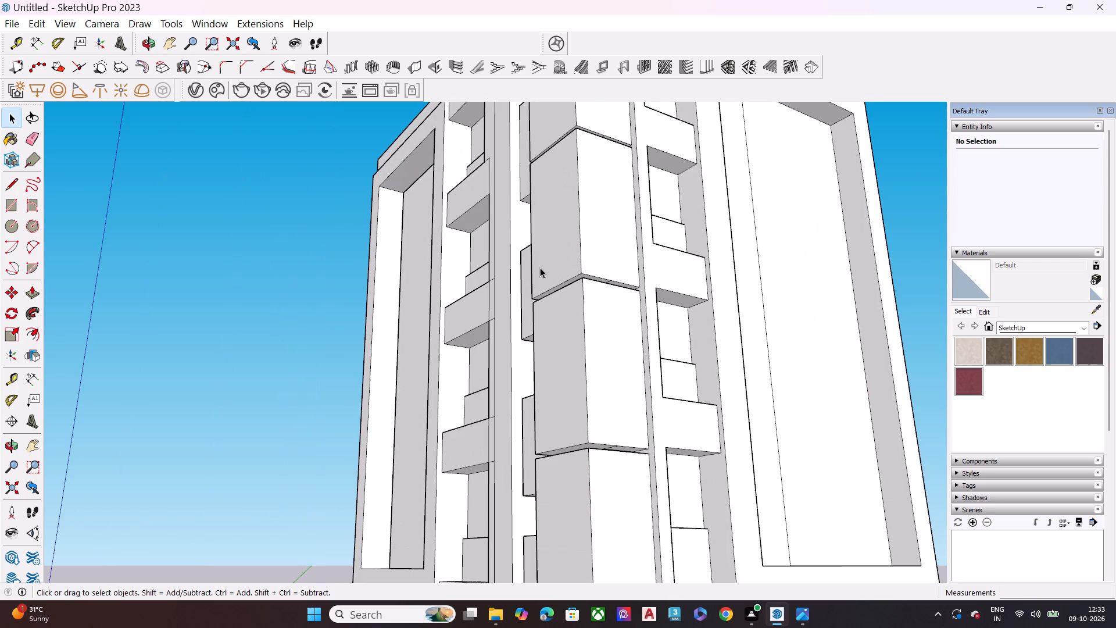
click(798, 615)
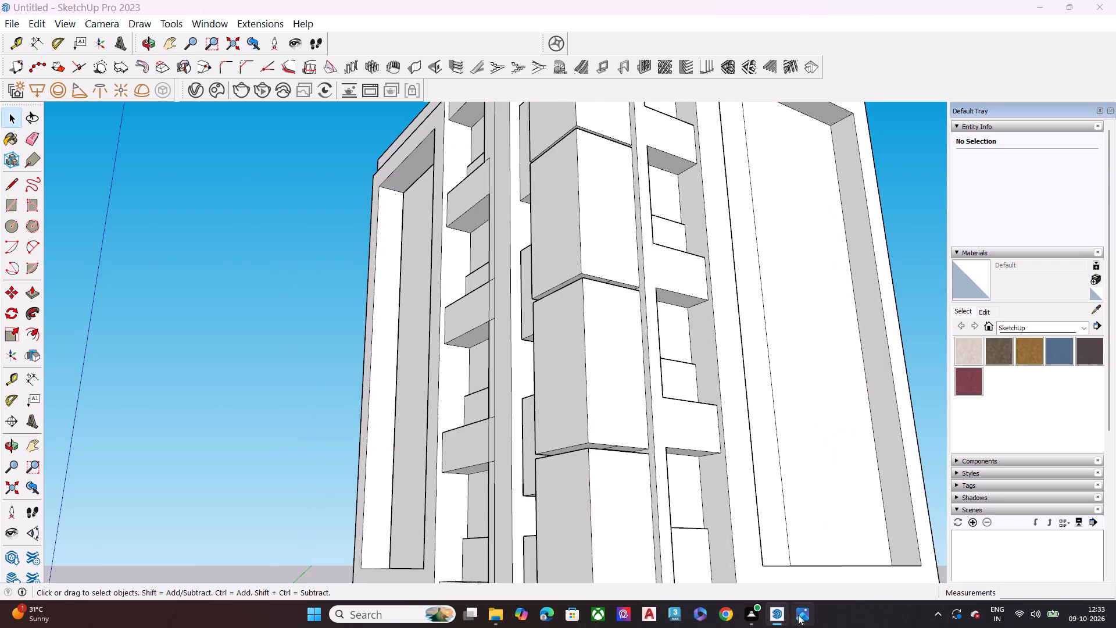
scroll(532, 342, down, 7)
scroll(532, 411, down, 2)
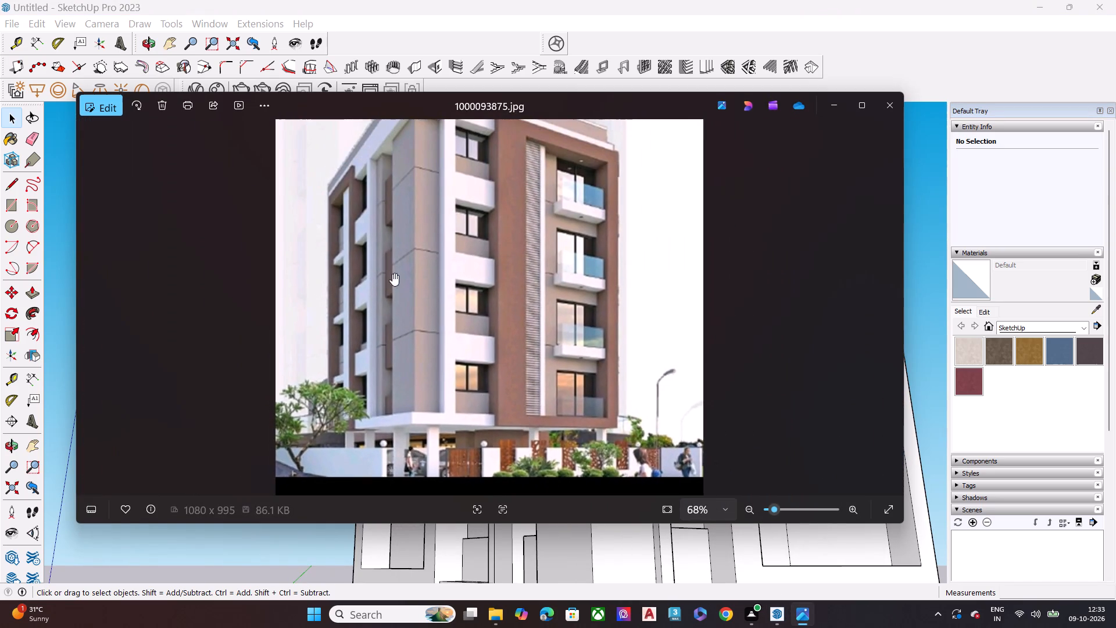
scroll(326, 227, up, 10)
scroll(350, 253, down, 7)
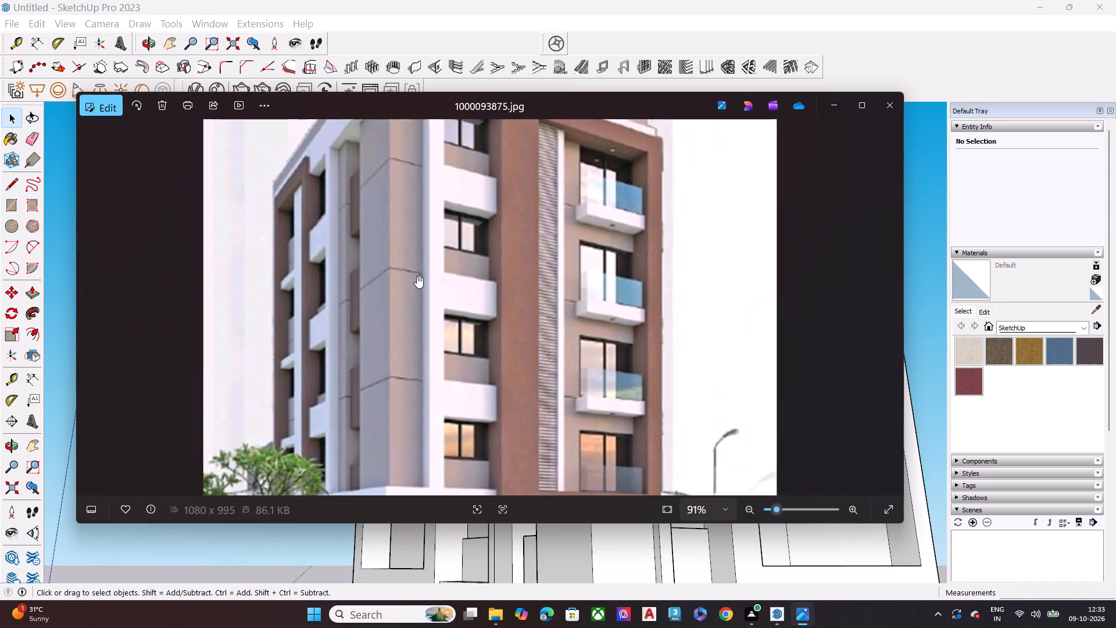
scroll(460, 279, down, 3)
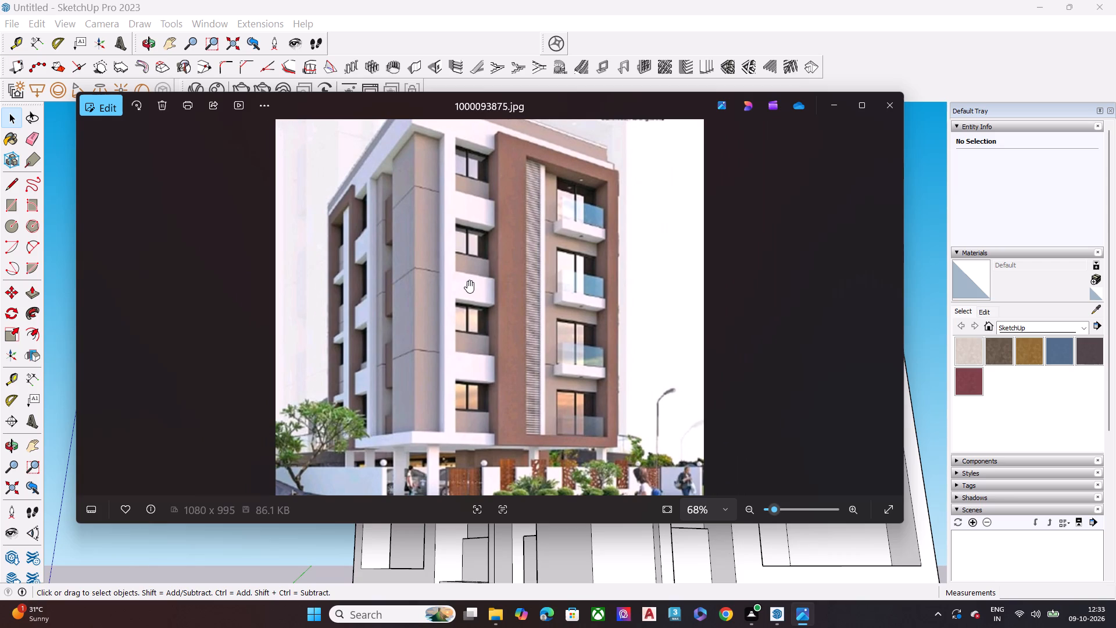
click(831, 102)
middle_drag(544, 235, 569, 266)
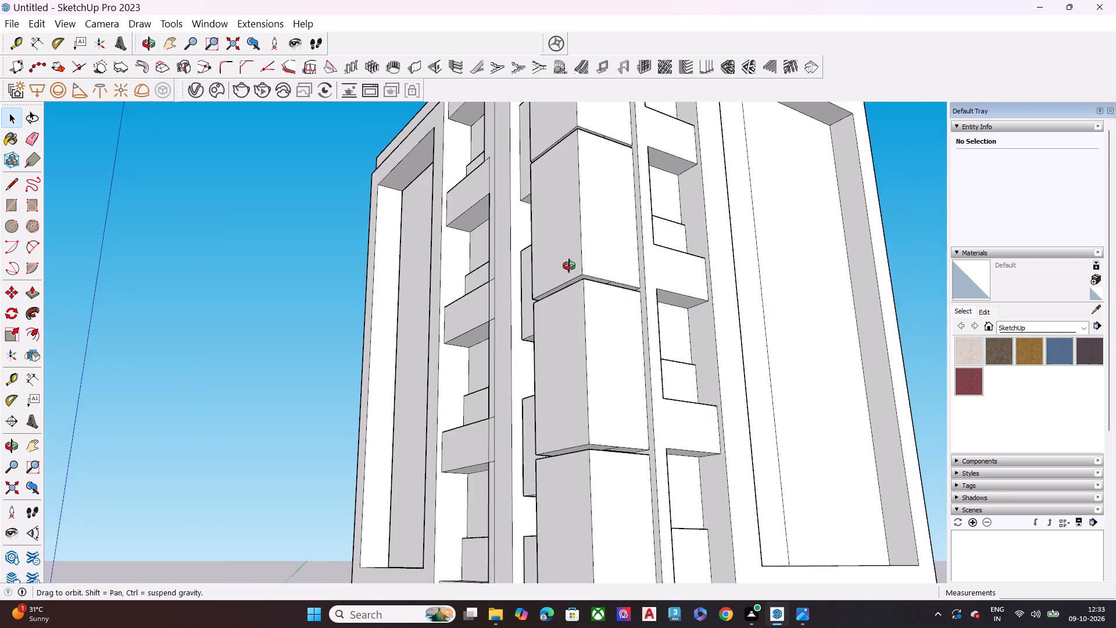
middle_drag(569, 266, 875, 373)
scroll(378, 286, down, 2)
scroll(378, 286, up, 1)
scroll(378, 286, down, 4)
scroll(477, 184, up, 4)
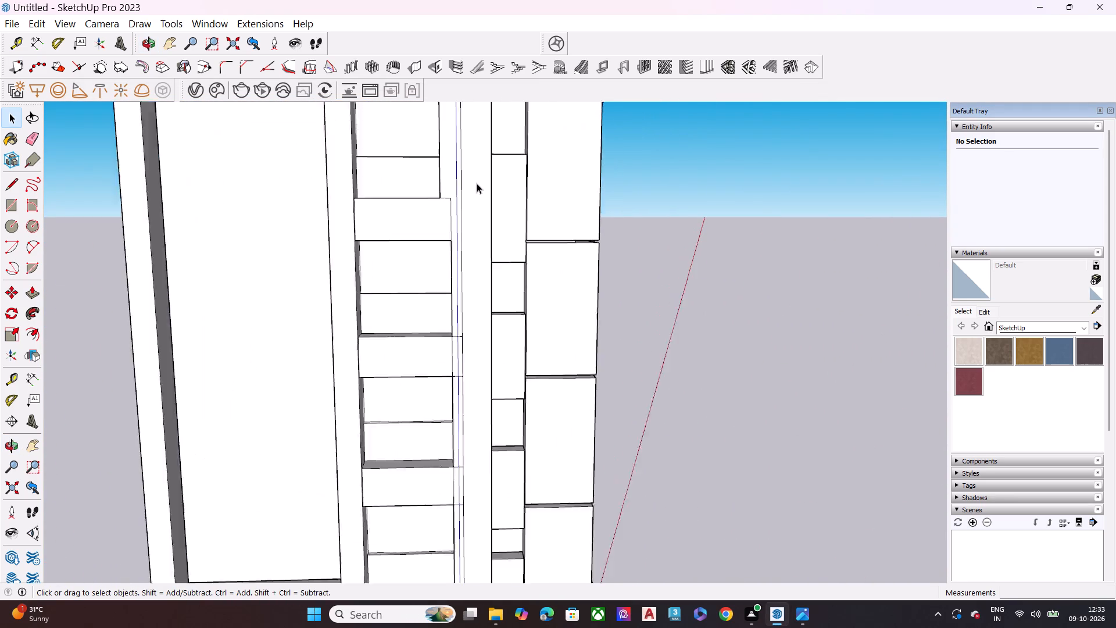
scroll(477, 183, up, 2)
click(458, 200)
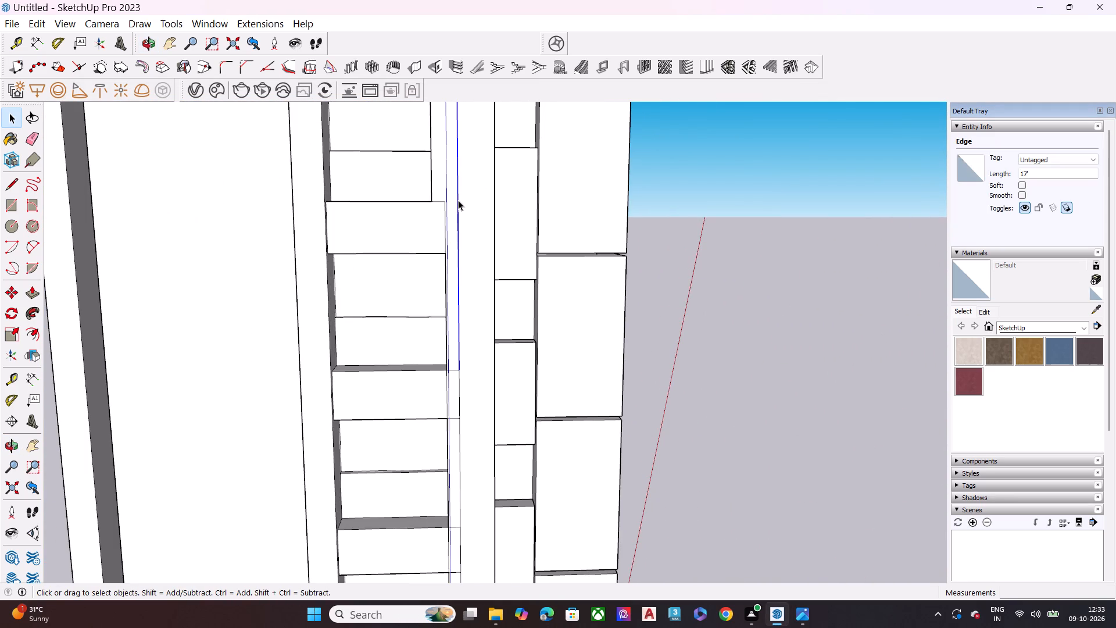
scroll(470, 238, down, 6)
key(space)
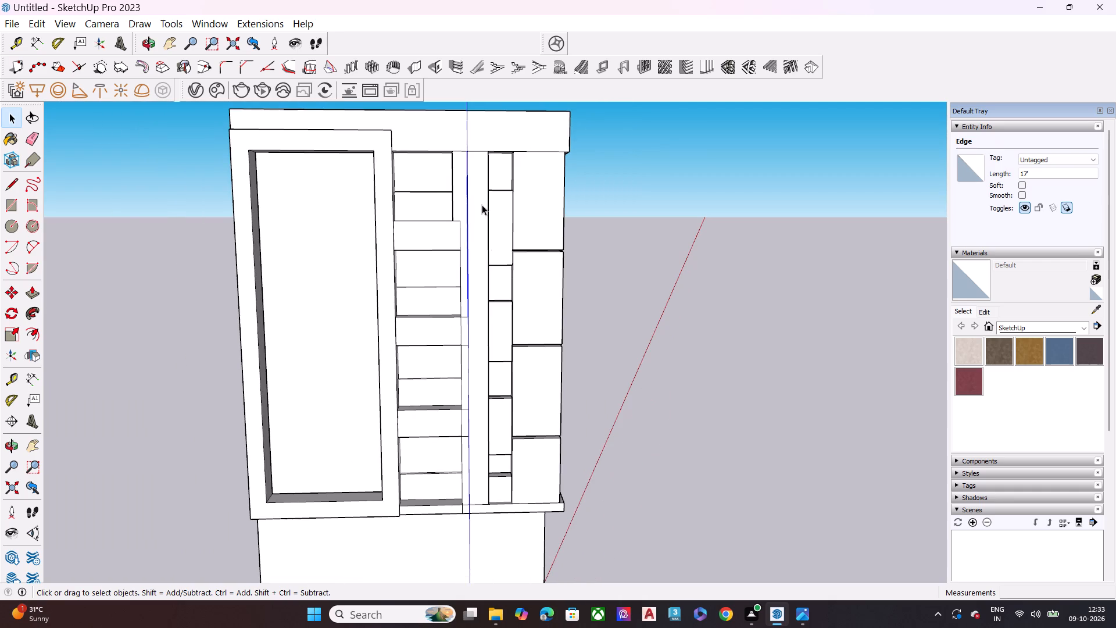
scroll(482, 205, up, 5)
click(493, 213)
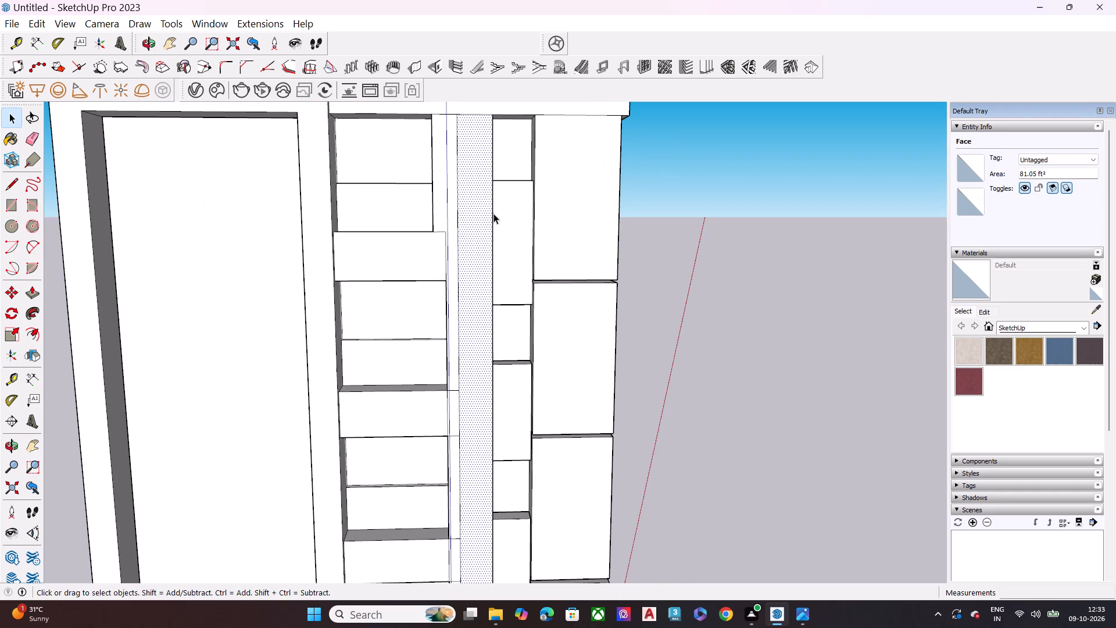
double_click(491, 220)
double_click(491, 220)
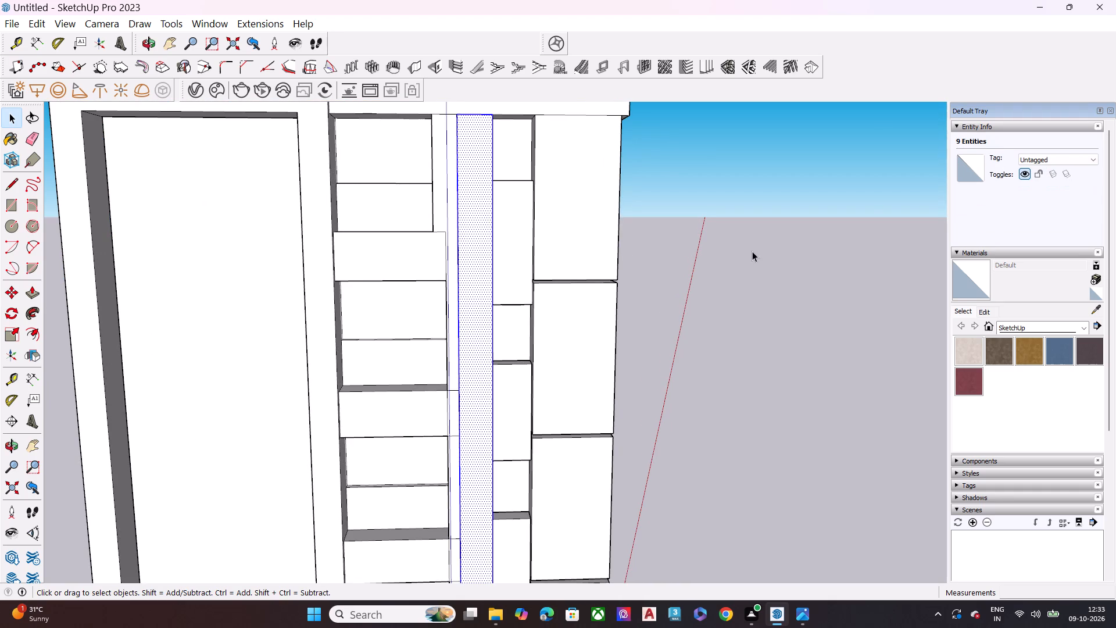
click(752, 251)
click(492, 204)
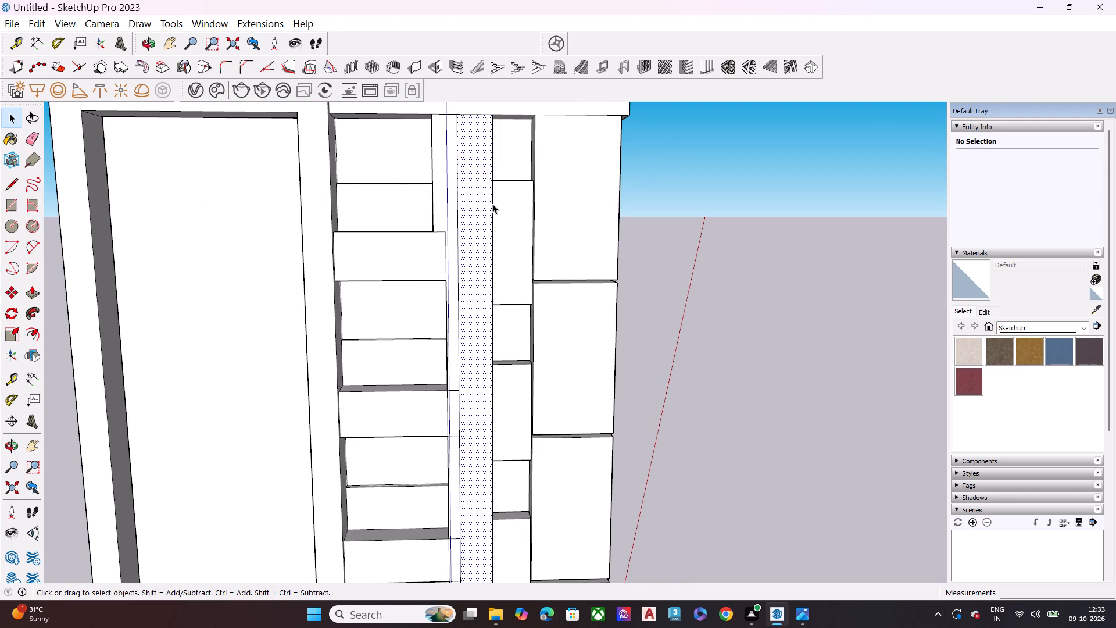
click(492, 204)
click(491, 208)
Copy the pier's full-height vertical edge beside the slim panels about 2' across, just short of the existing inner vertical line.
middle_drag(502, 209, 436, 237)
drag(443, 233, 375, 251)
middle_drag(436, 237, 364, 251)
key(space)
scroll(392, 222, up, 2)
click(410, 219)
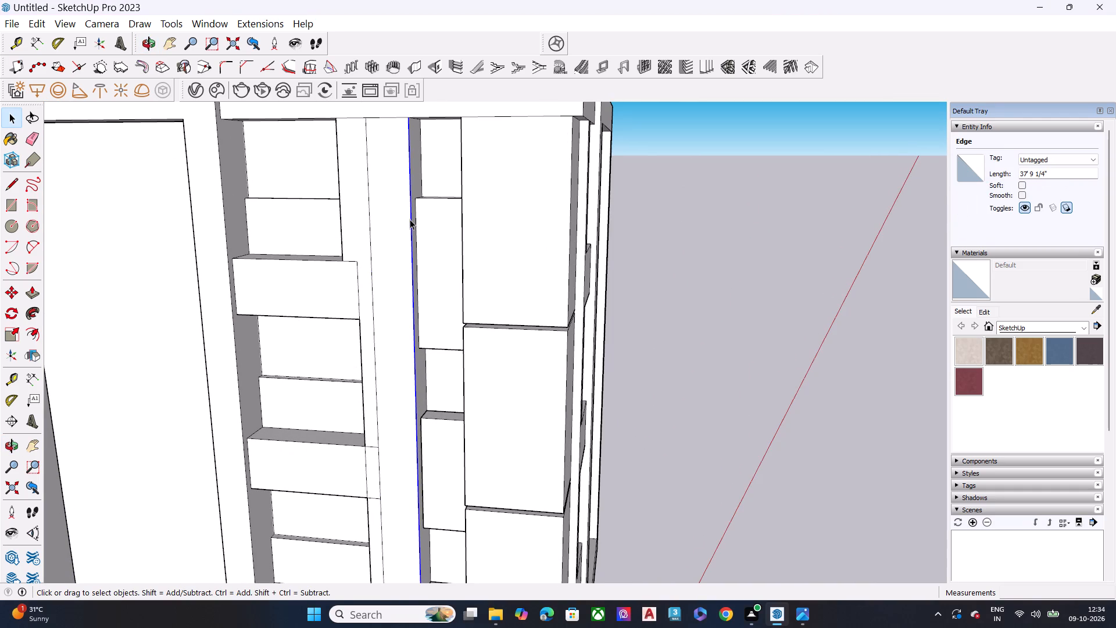
text(mp)
key(space)
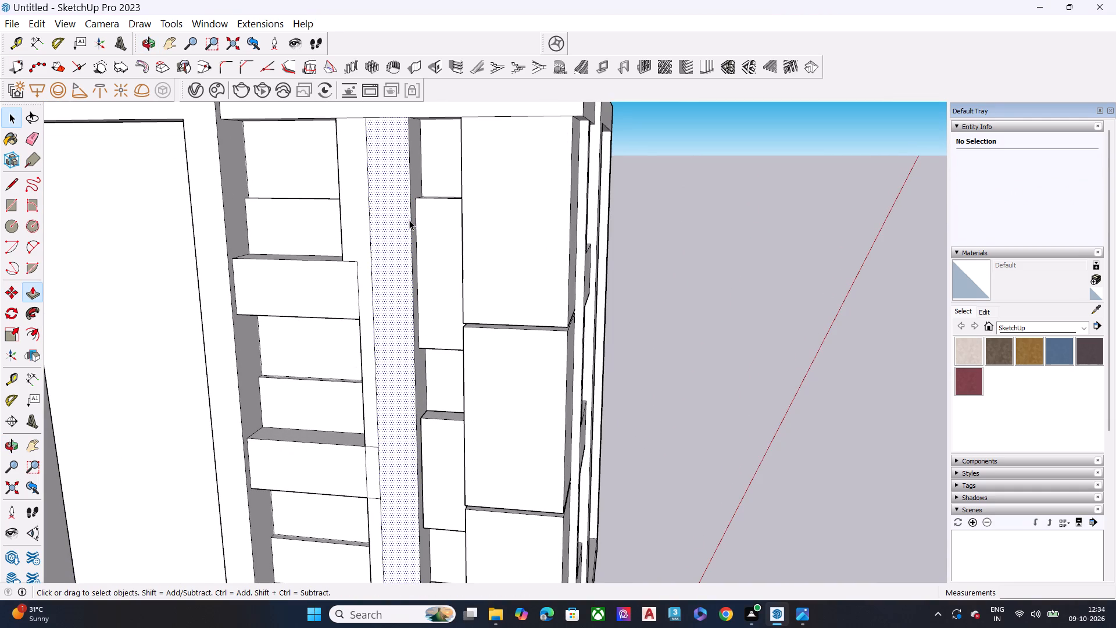
click(411, 221)
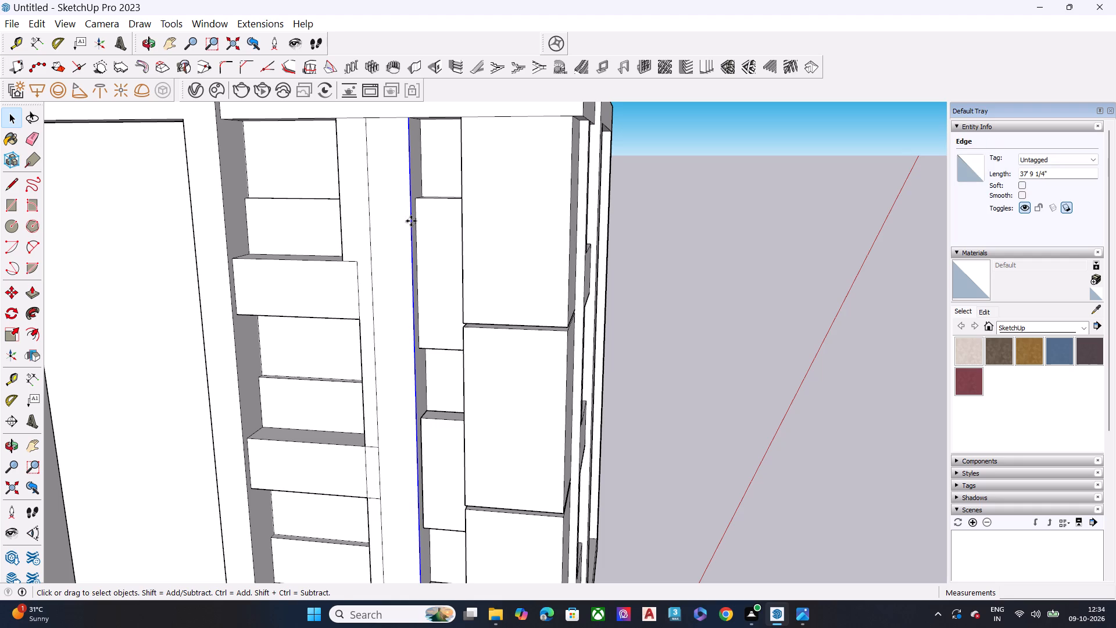
key(m)
scroll(462, 239, down, 5)
middle_drag(428, 185, 506, 173)
scroll(467, 154, up, 8)
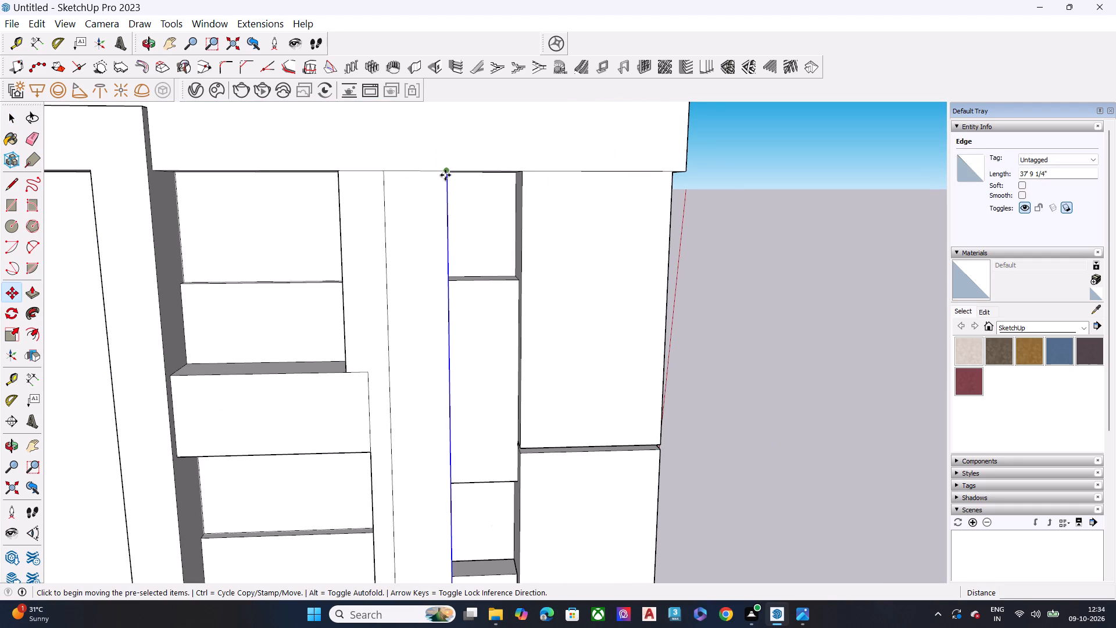
click(445, 173)
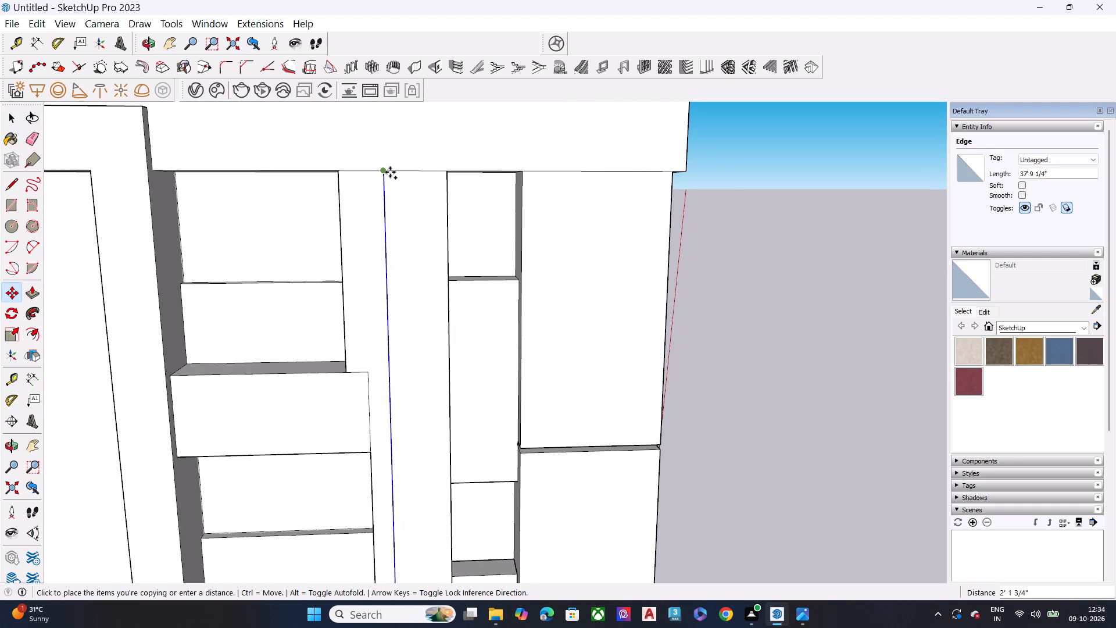
click(391, 172)
key(space)
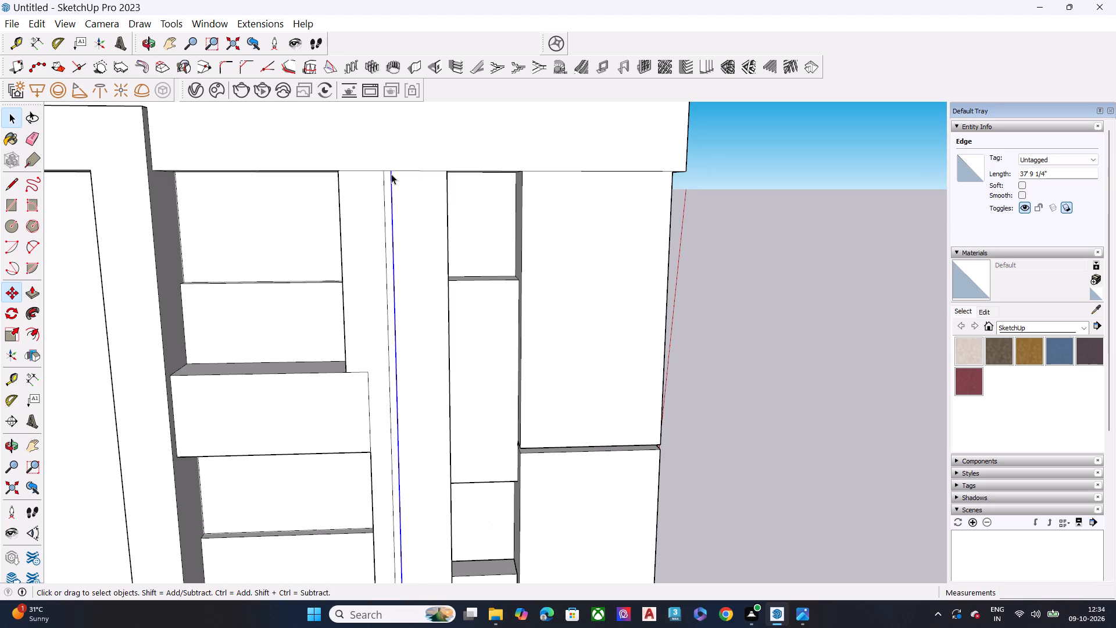
Delete the old vertical line on the pier that runs right next to the copied edge.
scroll(435, 247, down, 6)
middle_drag(460, 266, 281, 264)
scroll(281, 264, up, 10)
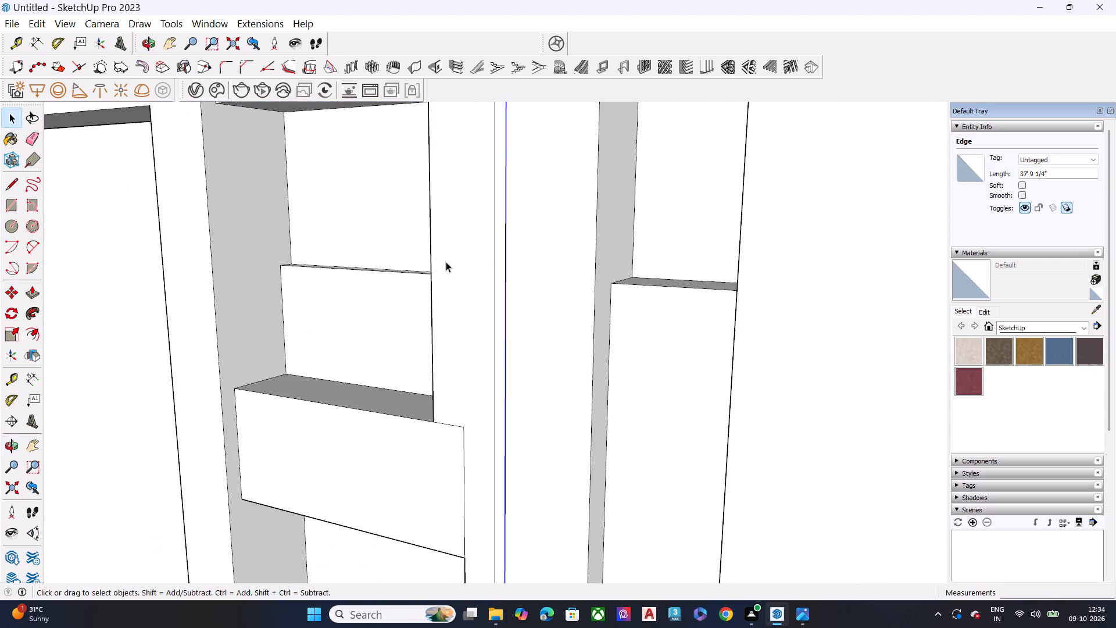
scroll(464, 267, down, 3)
middle_drag(426, 286, 761, 286)
scroll(566, 292, up, 2)
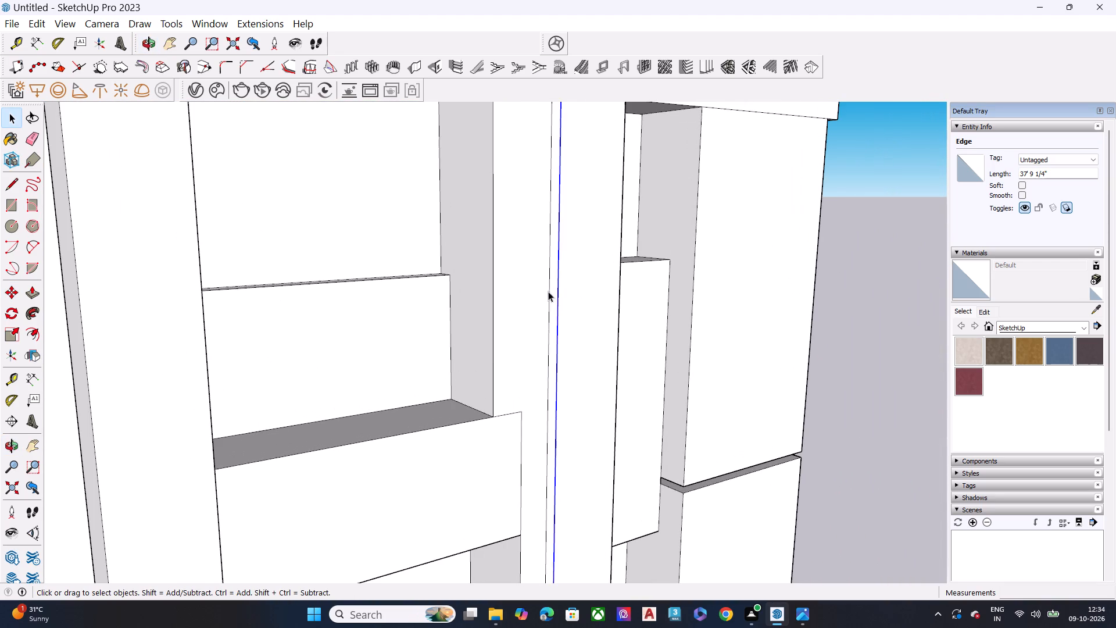
click(548, 291)
key(Delete)
Push the pier-side face of the topmost window recess back to align with the end of the projecting band below.
scroll(406, 262, down, 2)
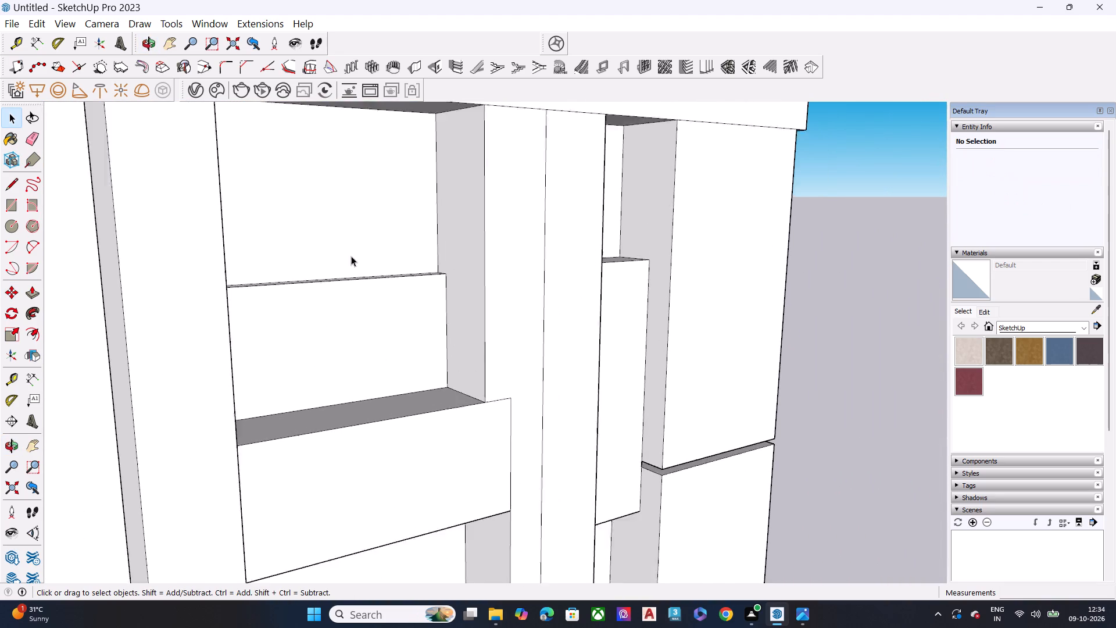
scroll(351, 256, down, 2)
scroll(456, 258, down, 3)
middle_drag(466, 264, 446, 265)
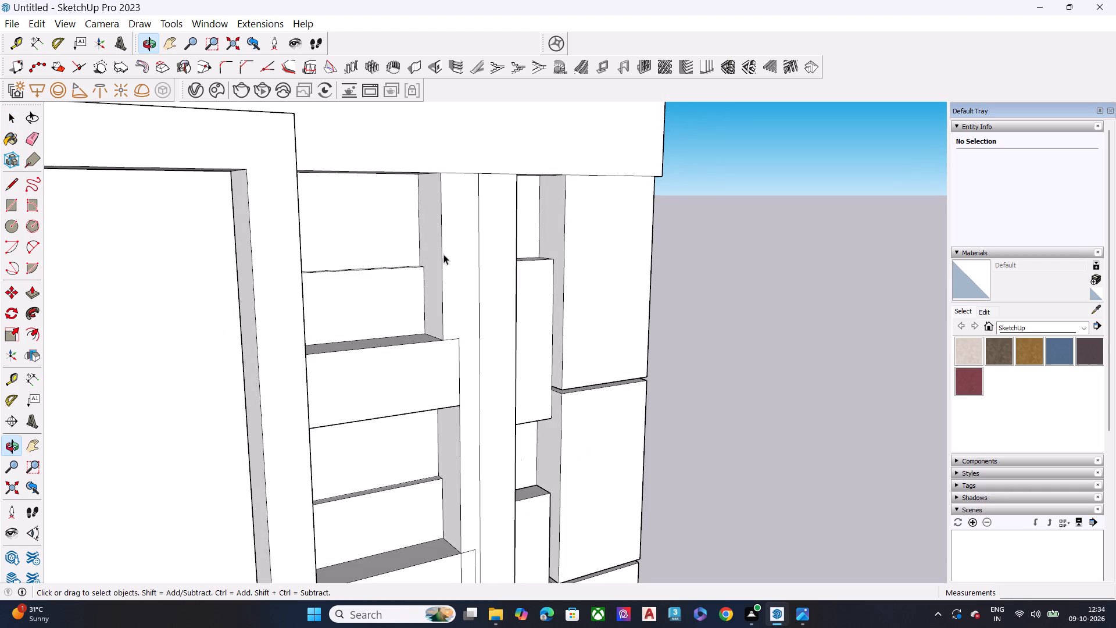
click(431, 244)
middle_drag(434, 244, 477, 255)
key(p)
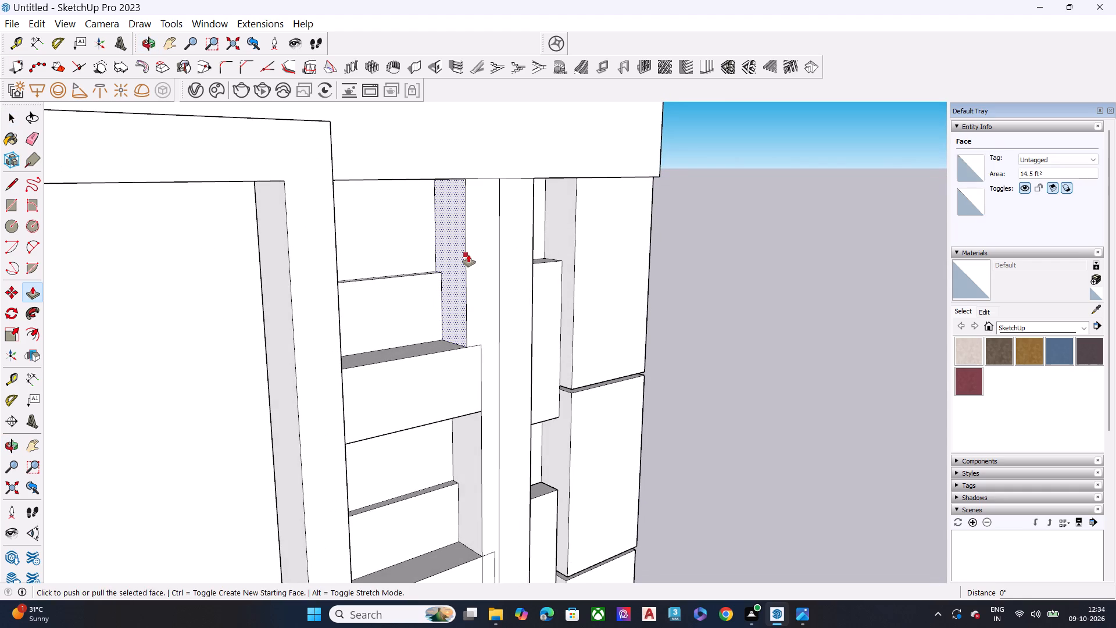
drag(468, 255, 475, 255)
middle_drag(462, 445, 331, 367)
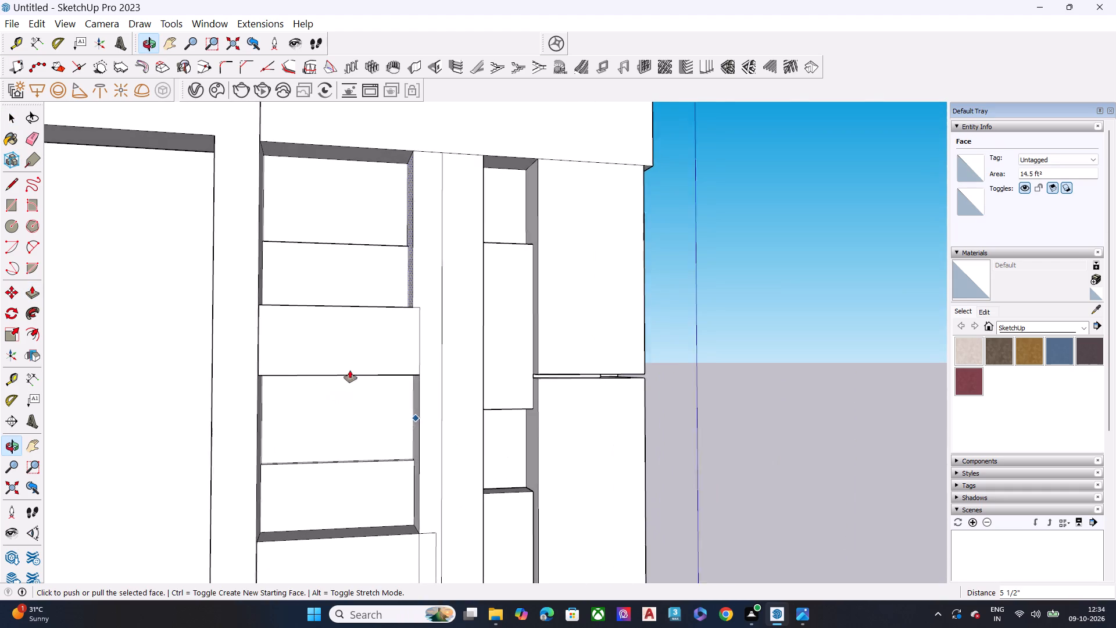
drag(411, 266, 425, 294)
click(424, 379)
key(space)
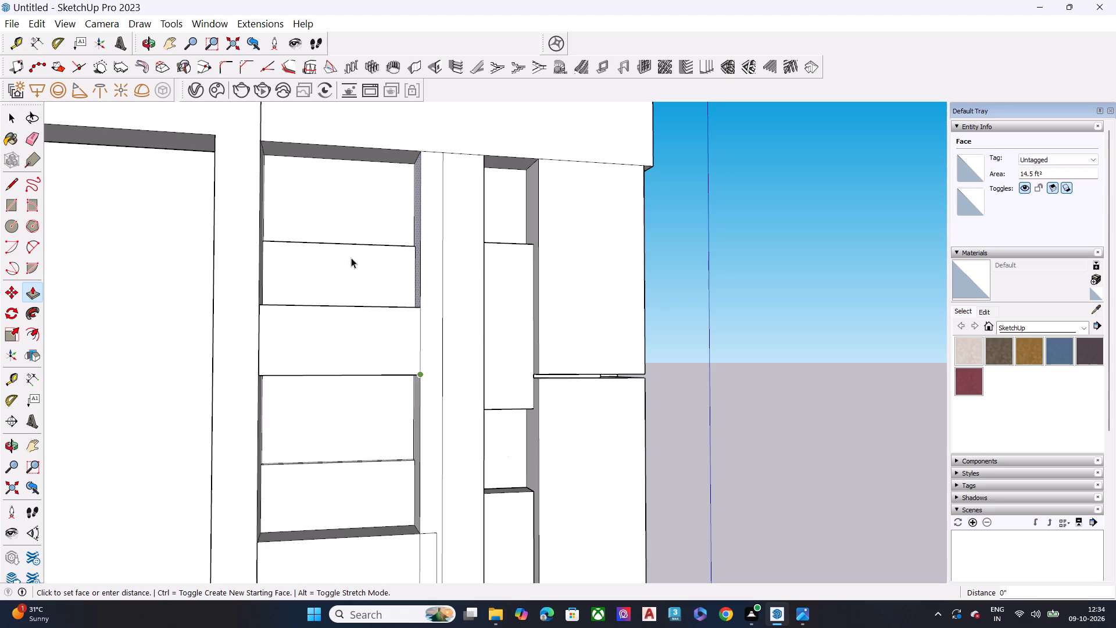
Delete the two short horizontal edges that continue the middle projecting band onto the pier.
scroll(408, 234, down, 8)
middle_drag(435, 299, 397, 299)
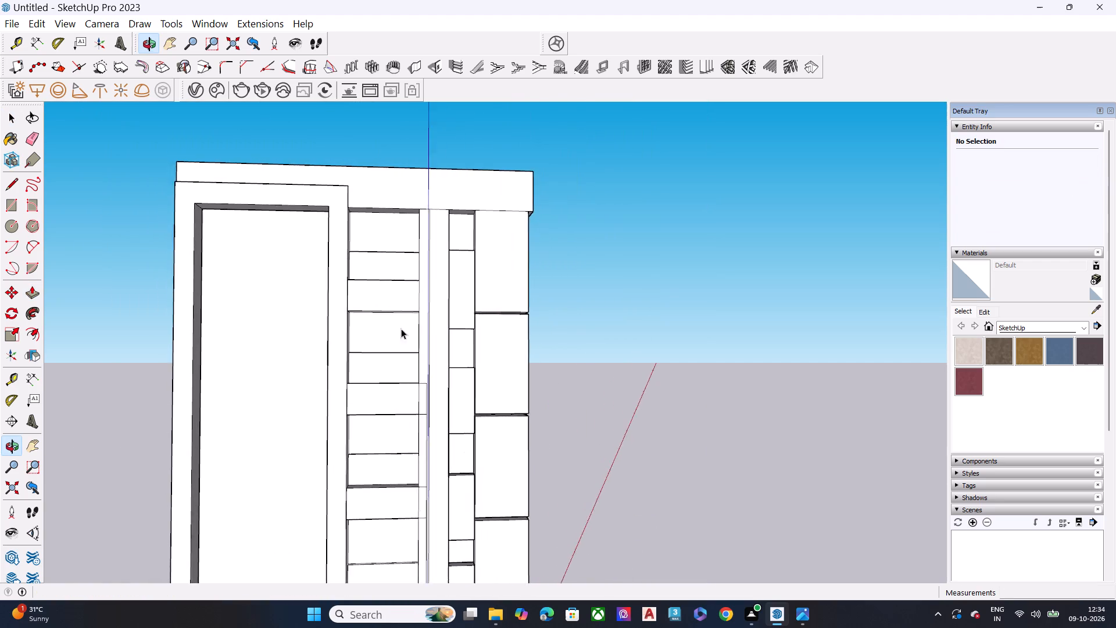
scroll(407, 345, up, 7)
key(space)
scroll(409, 319, down, 1)
scroll(412, 314, up, 1)
scroll(413, 311, down, 6)
scroll(426, 436, up, 7)
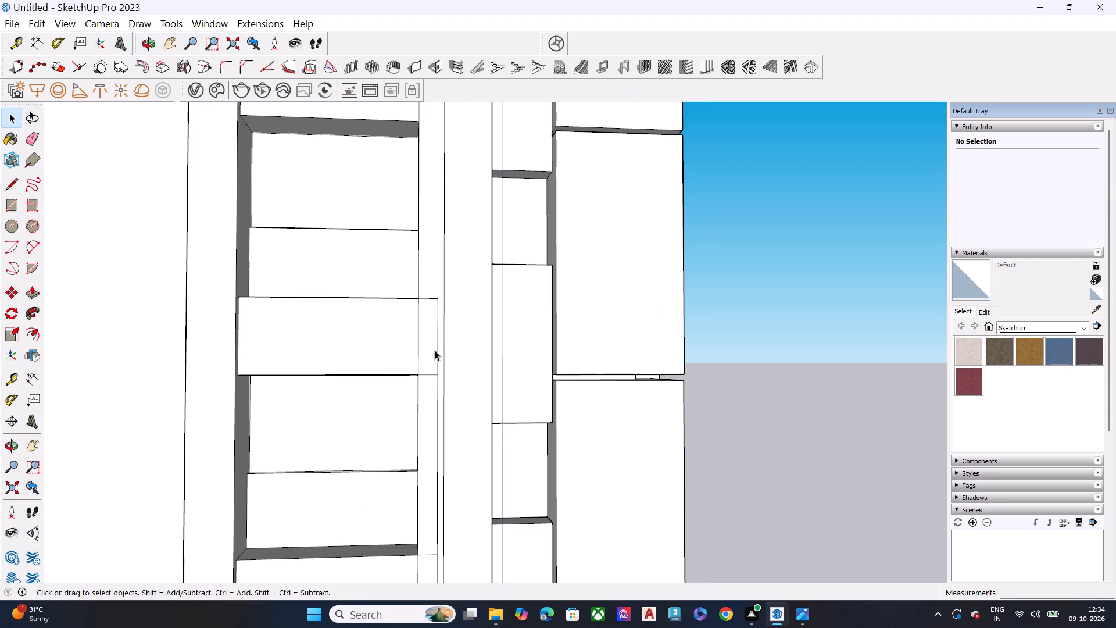
click(432, 299)
key(Delete)
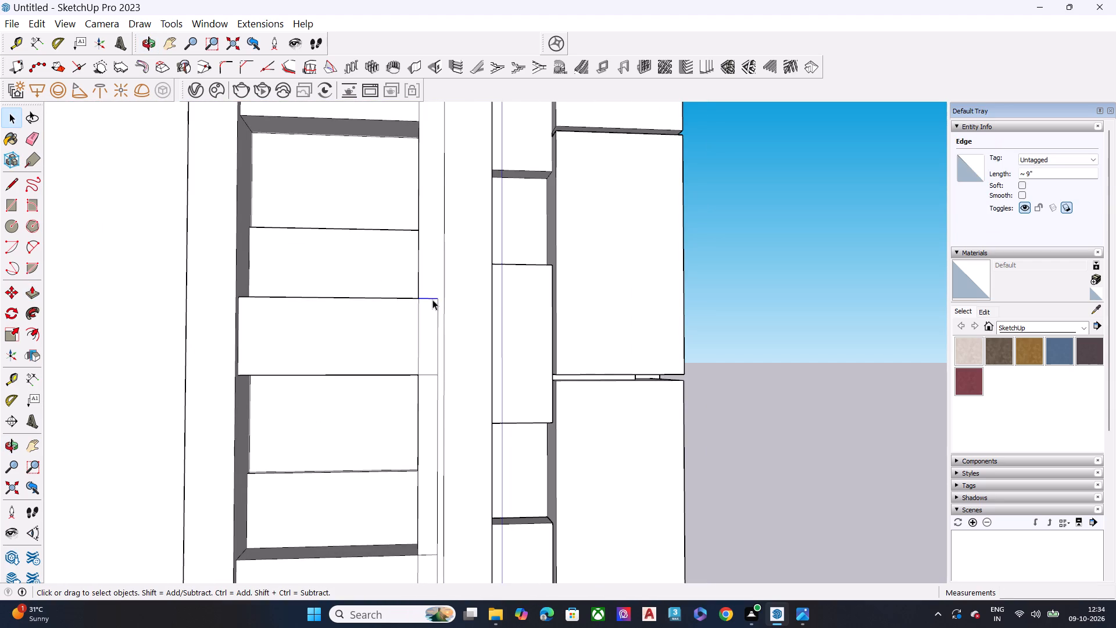
click(428, 374)
key(Delete)
Delete the two short horizontal edges beside the lowest projecting band and the leftover vertical line joining them on the pier.
scroll(403, 293, down, 8)
scroll(420, 504, up, 8)
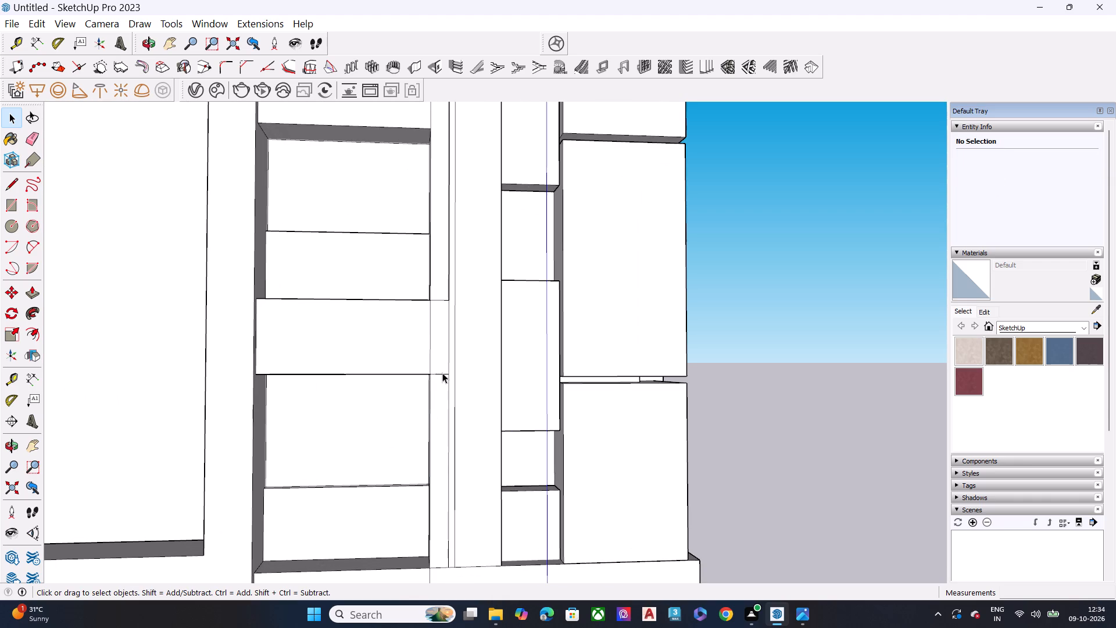
click(442, 373)
key(Delete)
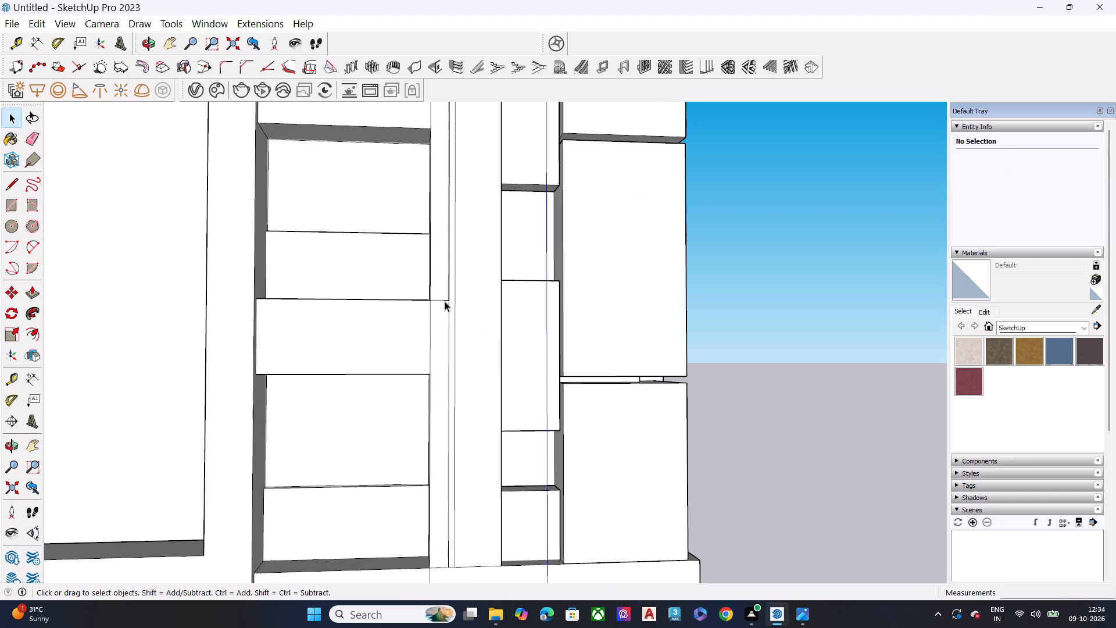
click(443, 300)
key(Delete)
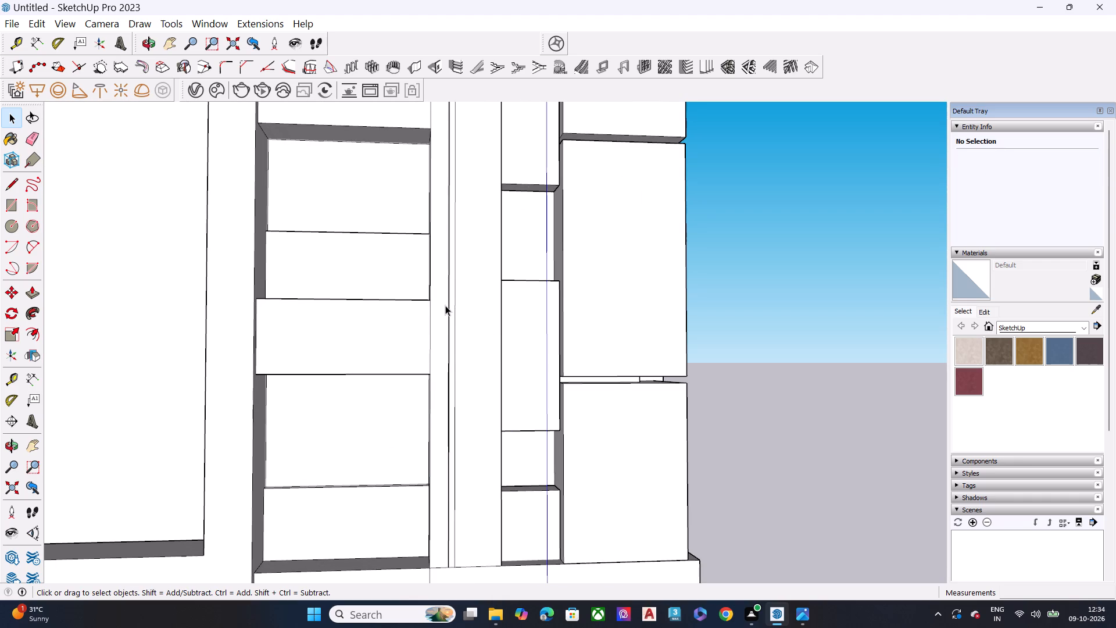
click(449, 307)
key(Delete)
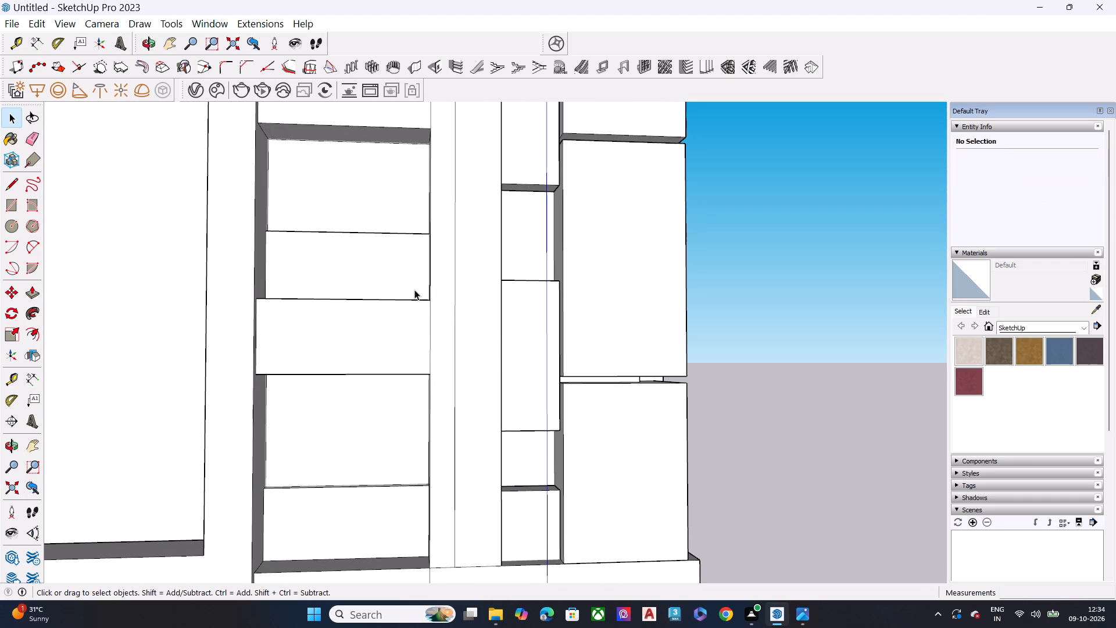
Push/Pull the pier's full-height strip next to the slim panels by about 1/2".
scroll(418, 290, down, 8)
middle_drag(474, 277, 173, 365)
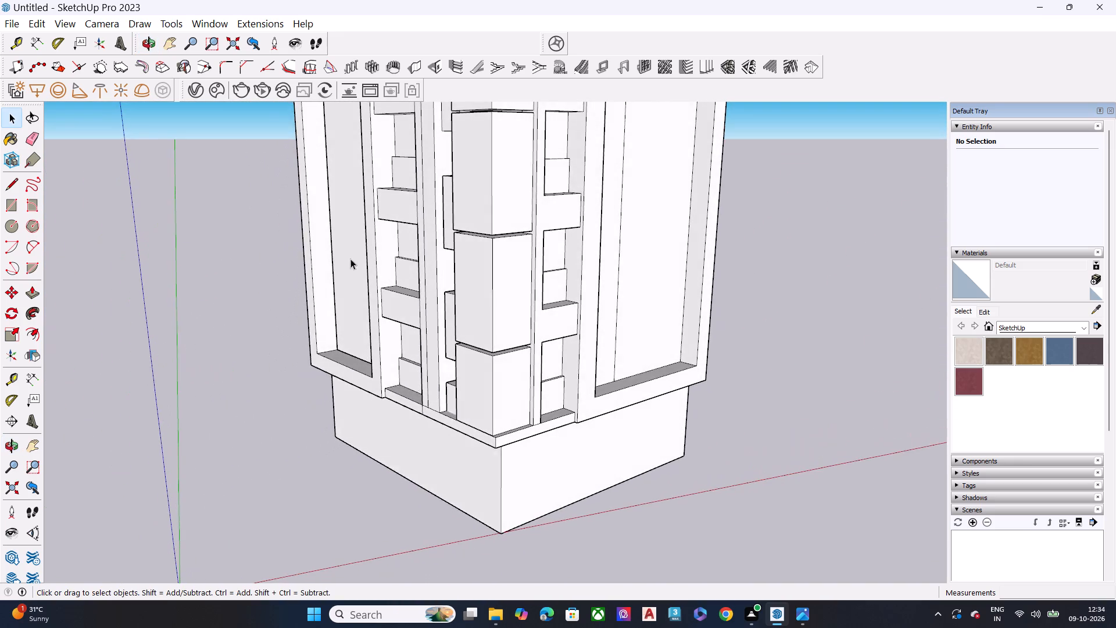
scroll(361, 261, down, 4)
scroll(368, 290, up, 8)
middle_drag(437, 294, 438, 397)
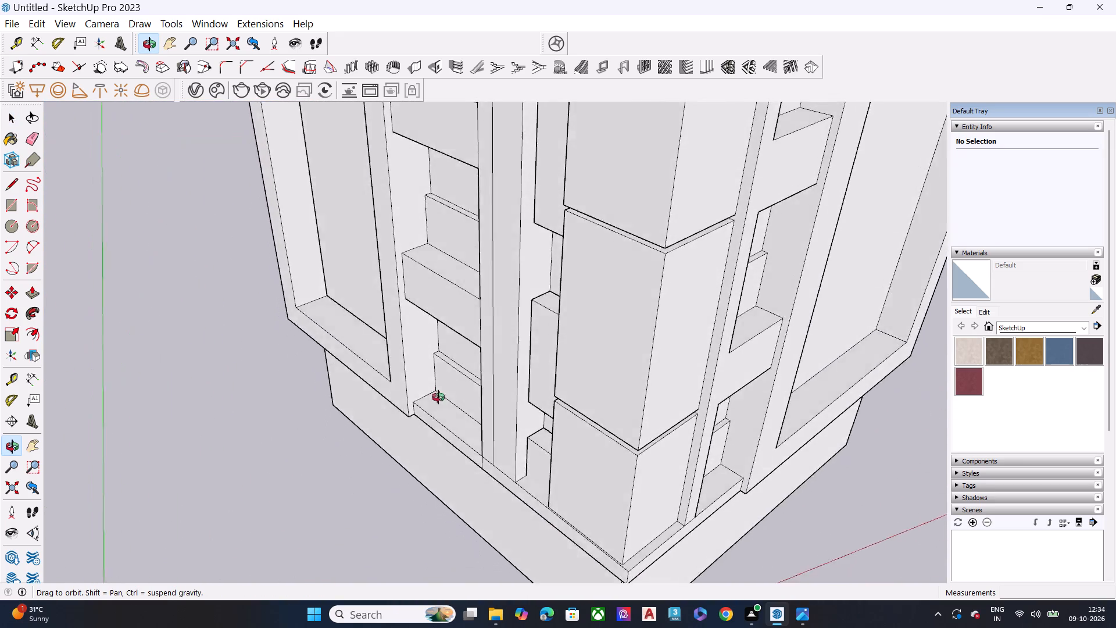
middle_drag(438, 397, 573, 298)
scroll(573, 298, up, 1)
scroll(506, 299, down, 4)
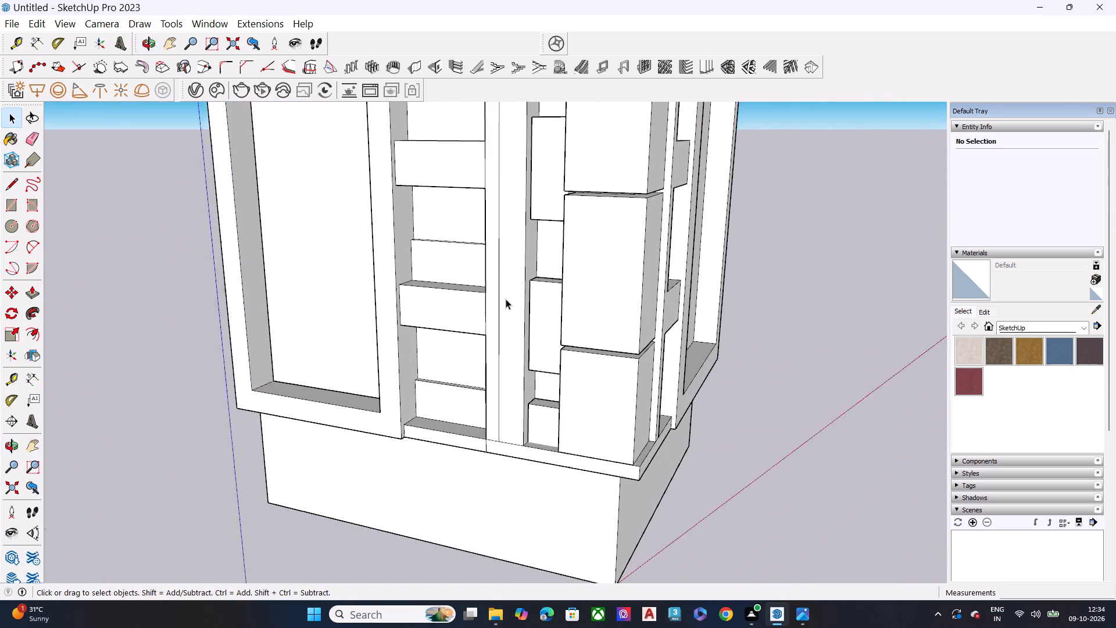
scroll(506, 299, down, 2)
click(514, 266)
key(p)
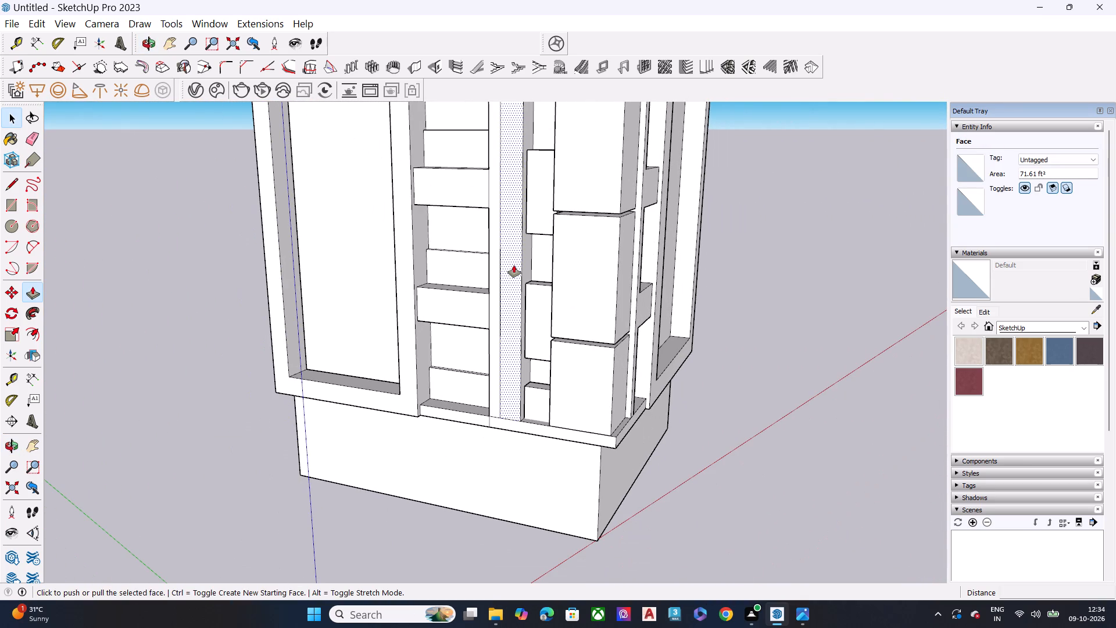
click(514, 265)
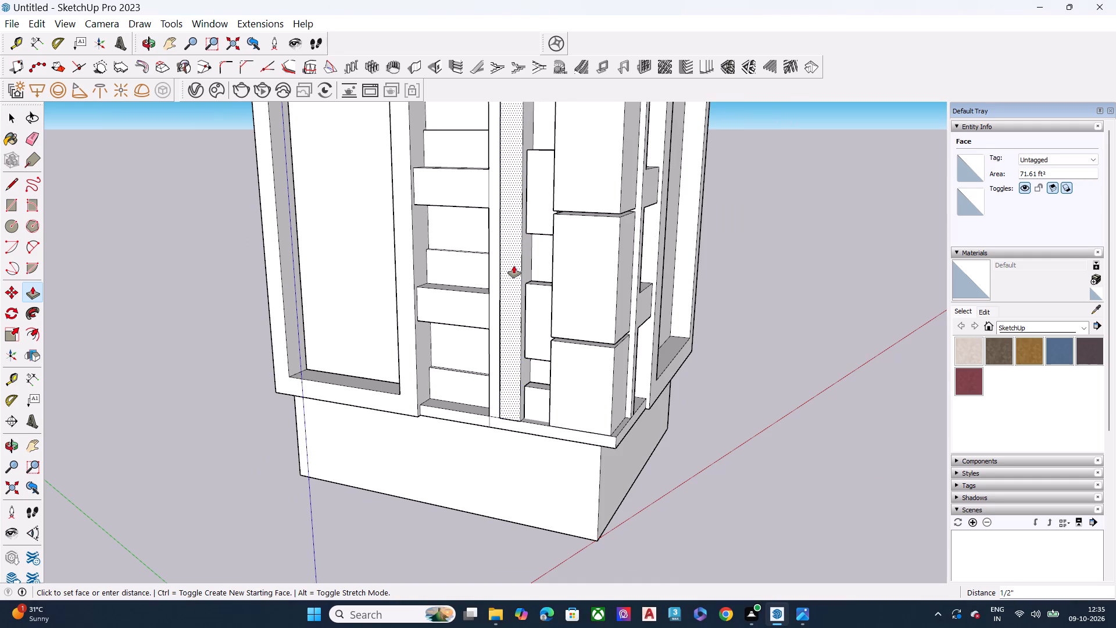
click(514, 266)
key(space)
Compare the modelled corner and pier with the reference image 1000093875.jpg in Photos, and close the image.
middle_drag(521, 282, 356, 263)
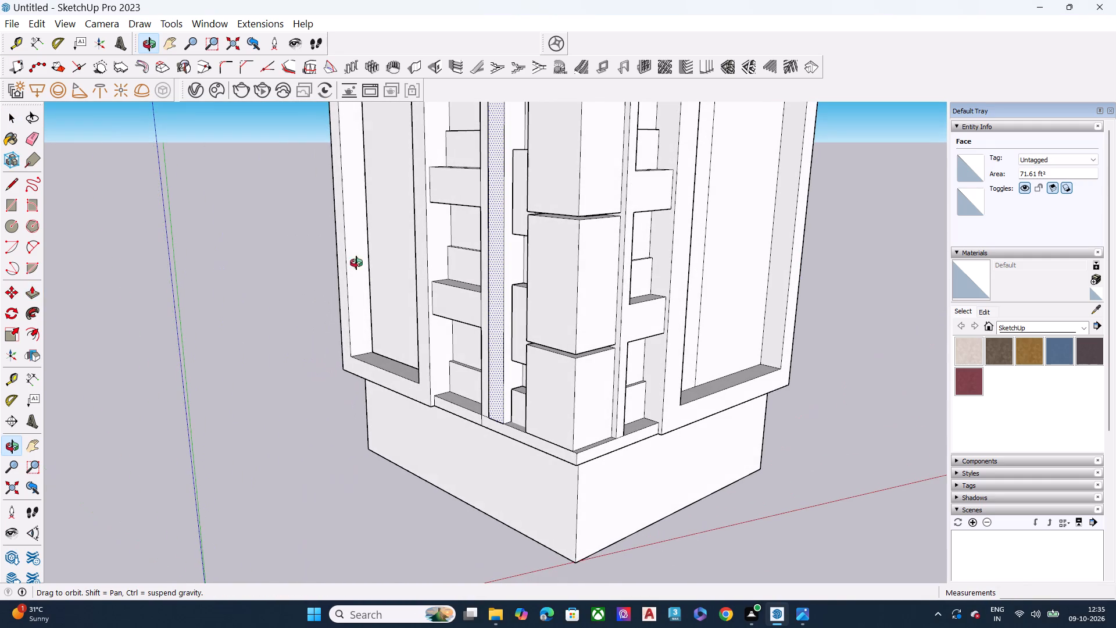
middle_drag(356, 263, 328, 231)
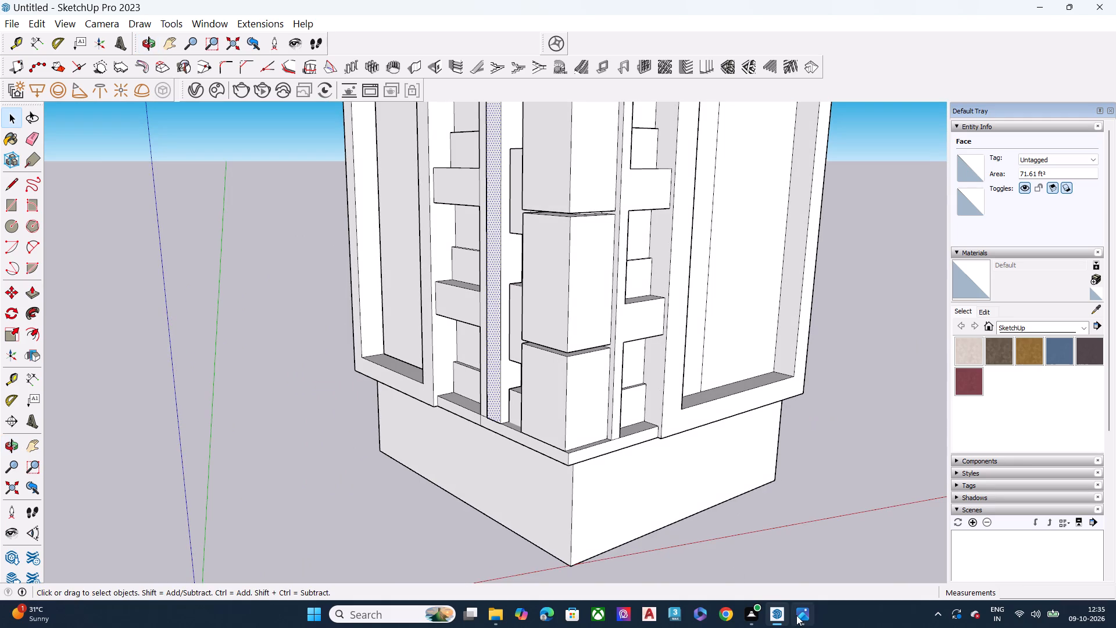
click(796, 615)
scroll(332, 238, up, 7)
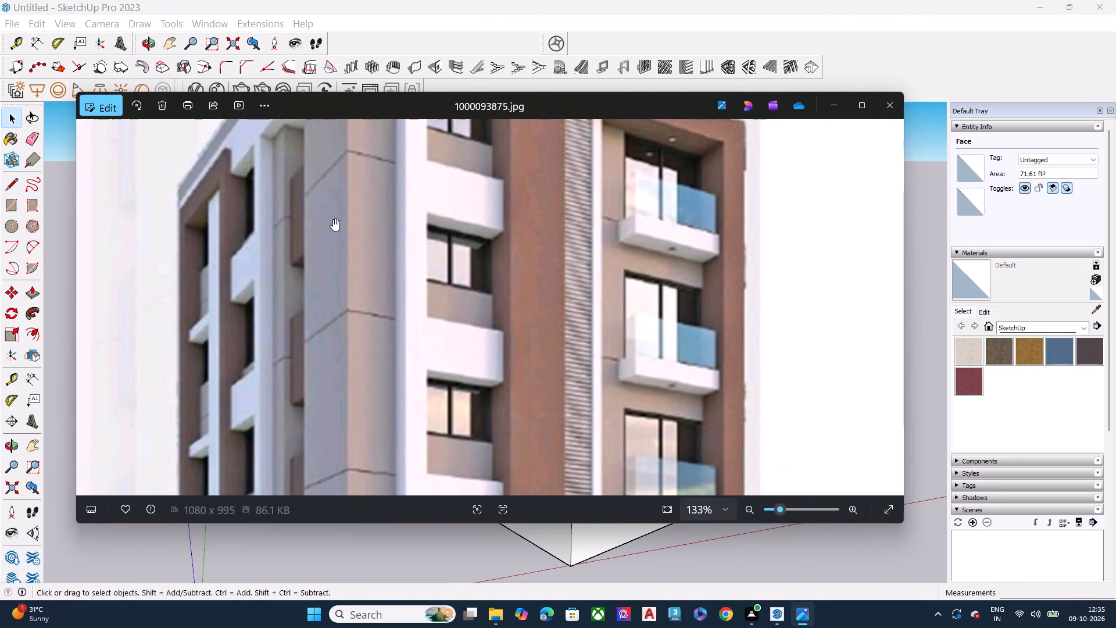
scroll(333, 230, down, 7)
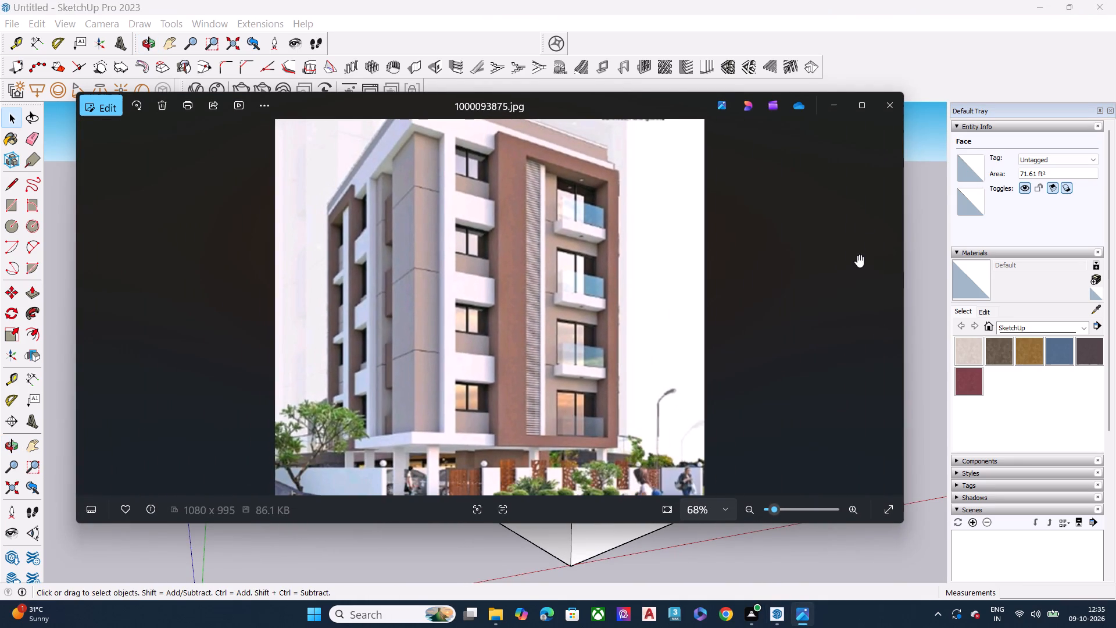
click(886, 101)
Push the pier's full-height strip beside the slim panels back about 5 1/4", leaving the narrow fin next to the window recesses projecting.
scroll(400, 331, down, 6)
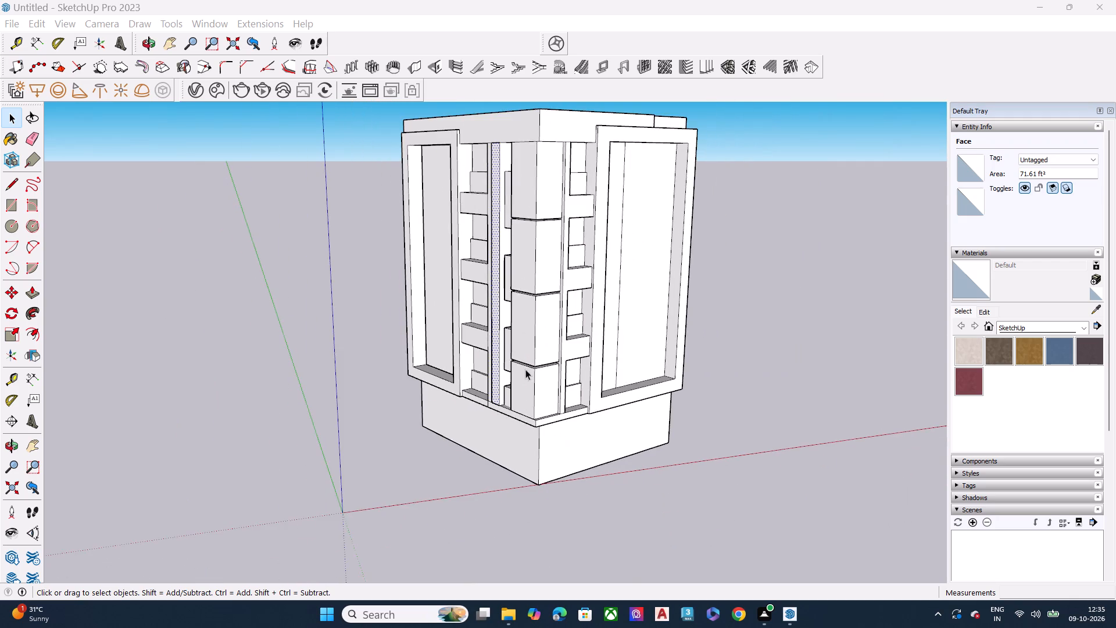
scroll(488, 170, up, 10)
middle_drag(580, 174, 646, 281)
scroll(599, 259, up, 2)
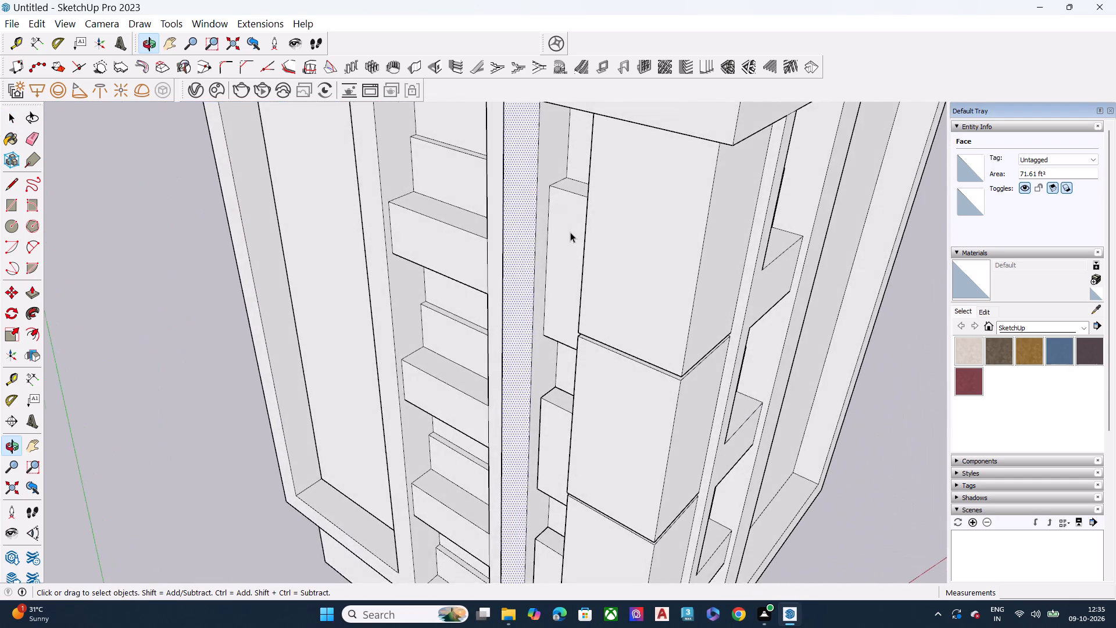
scroll(570, 232, up, 7)
middle_drag(571, 248, 456, 250)
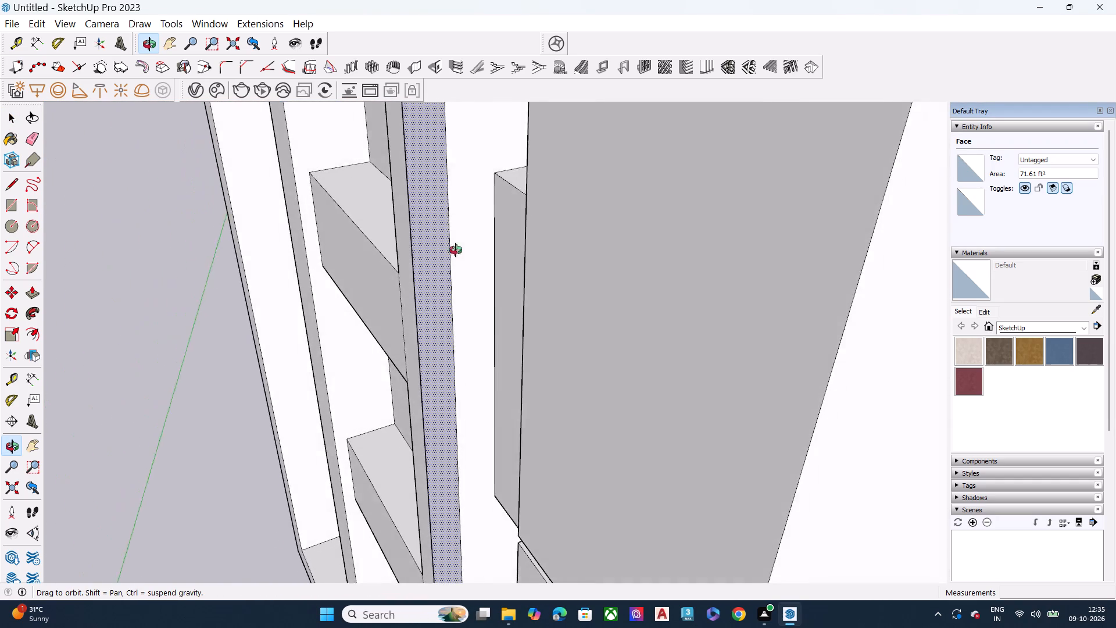
middle_drag(456, 250, 335, 42)
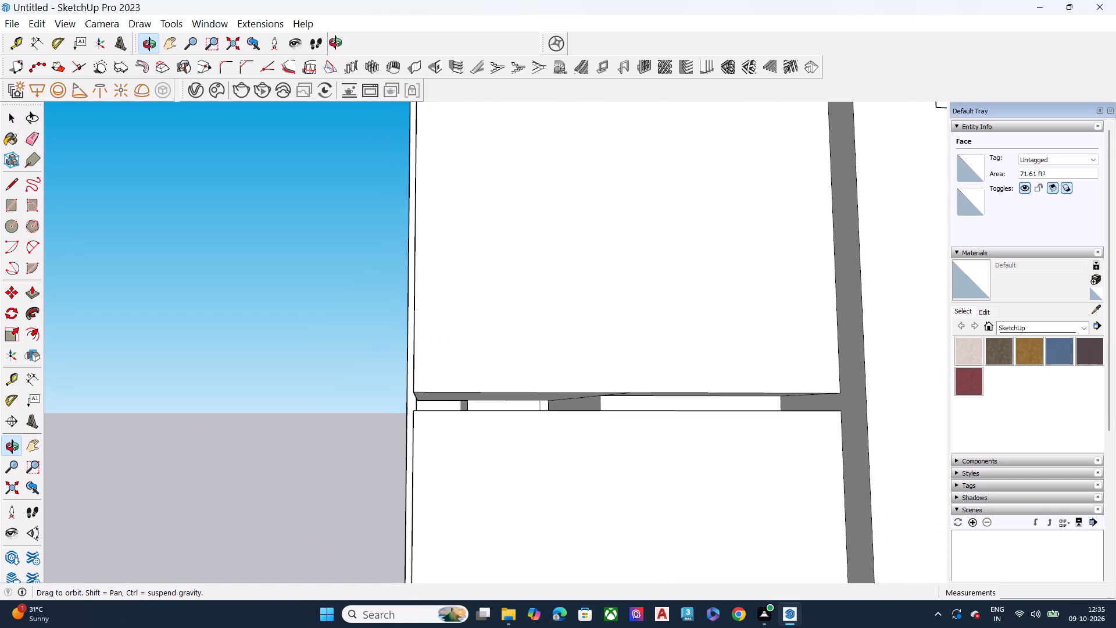
middle_drag(335, 42, 601, 58)
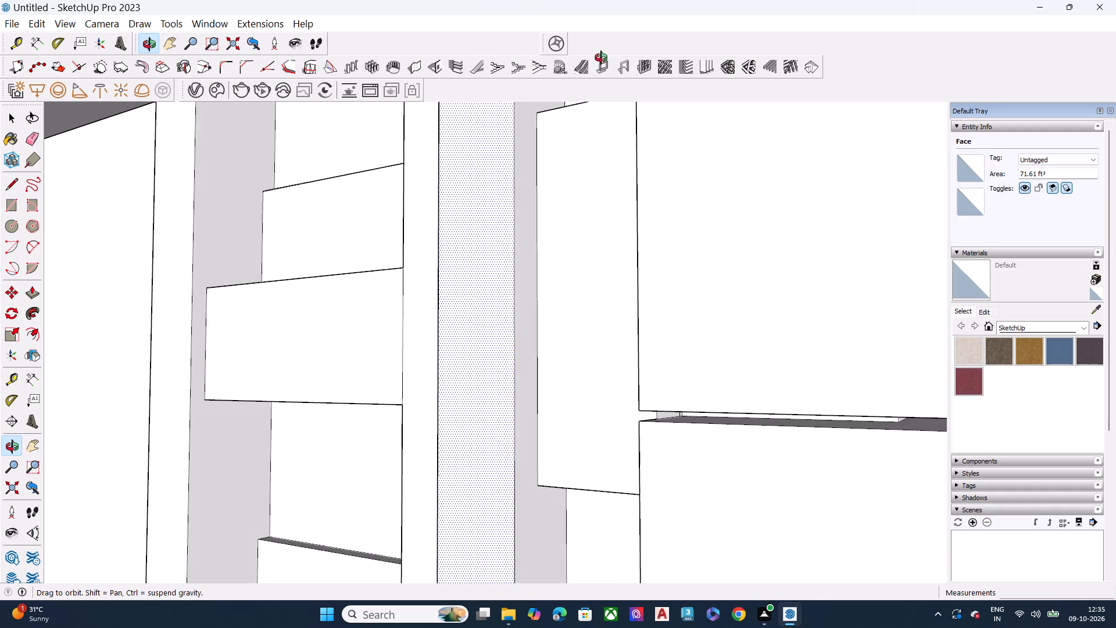
middle_drag(601, 58, 337, 47)
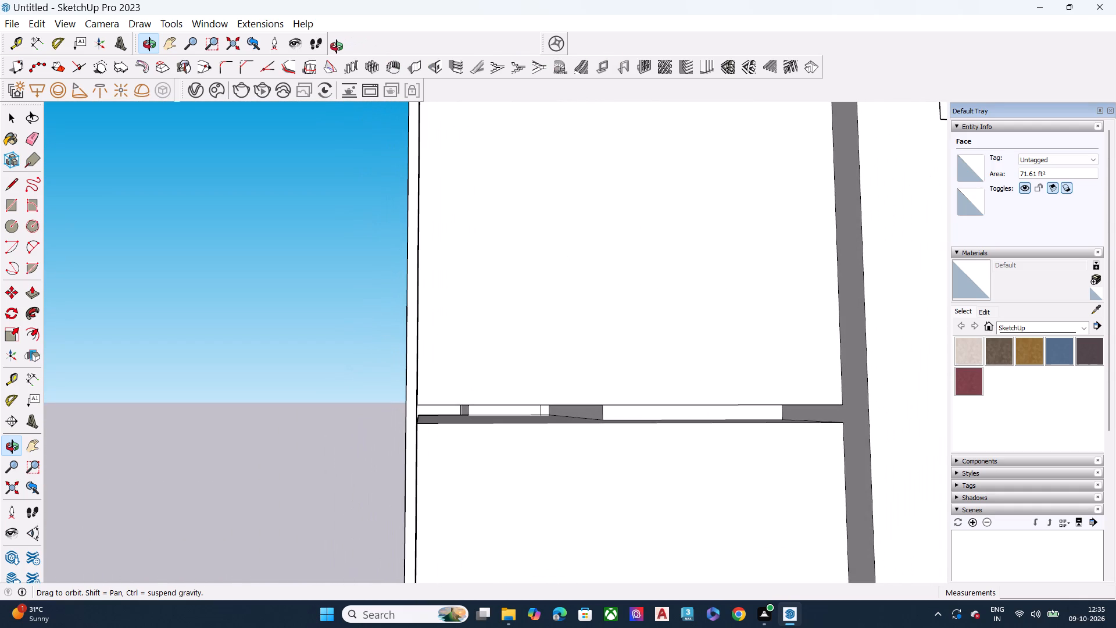
middle_drag(337, 47, 424, 56)
scroll(657, 325, down, 10)
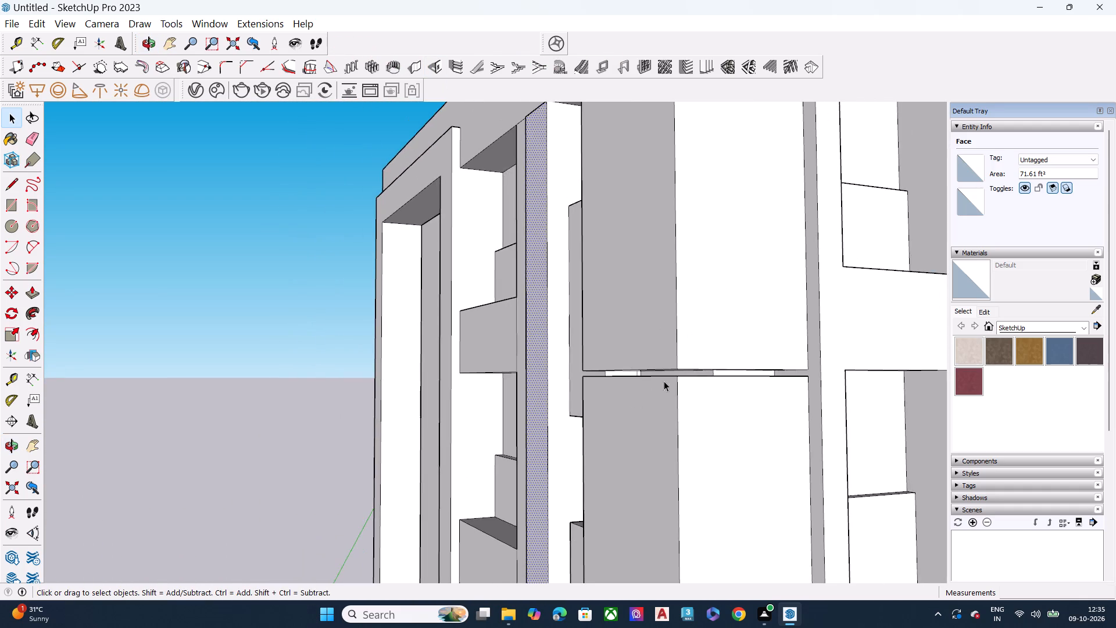
middle_drag(615, 390, 673, 397)
middle_drag(653, 247, 610, 409)
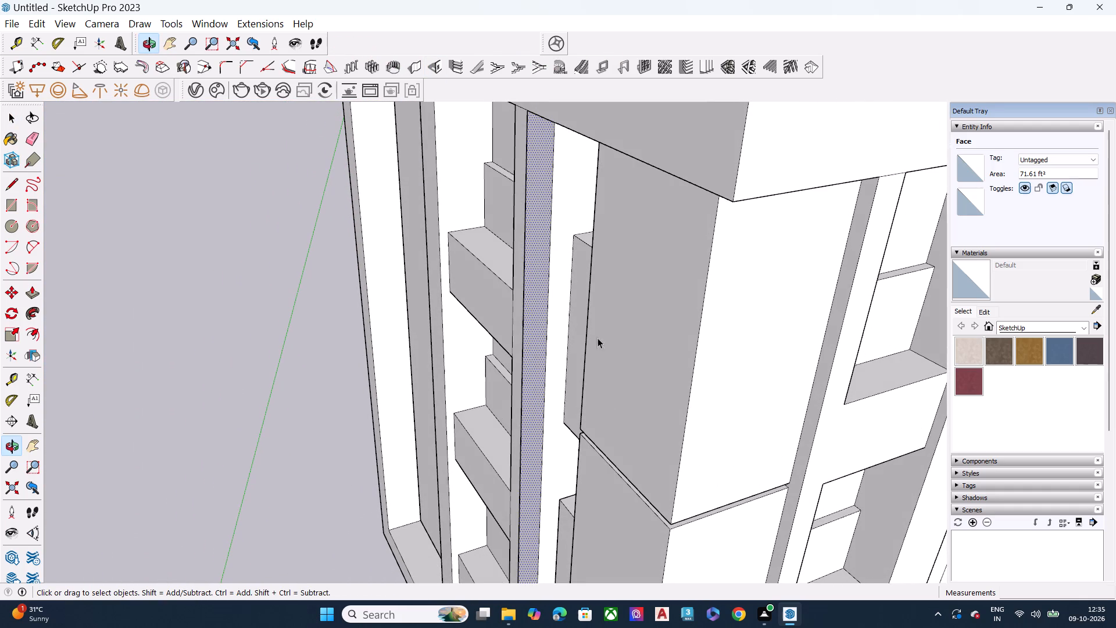
click(540, 194)
key(p)
click(552, 191)
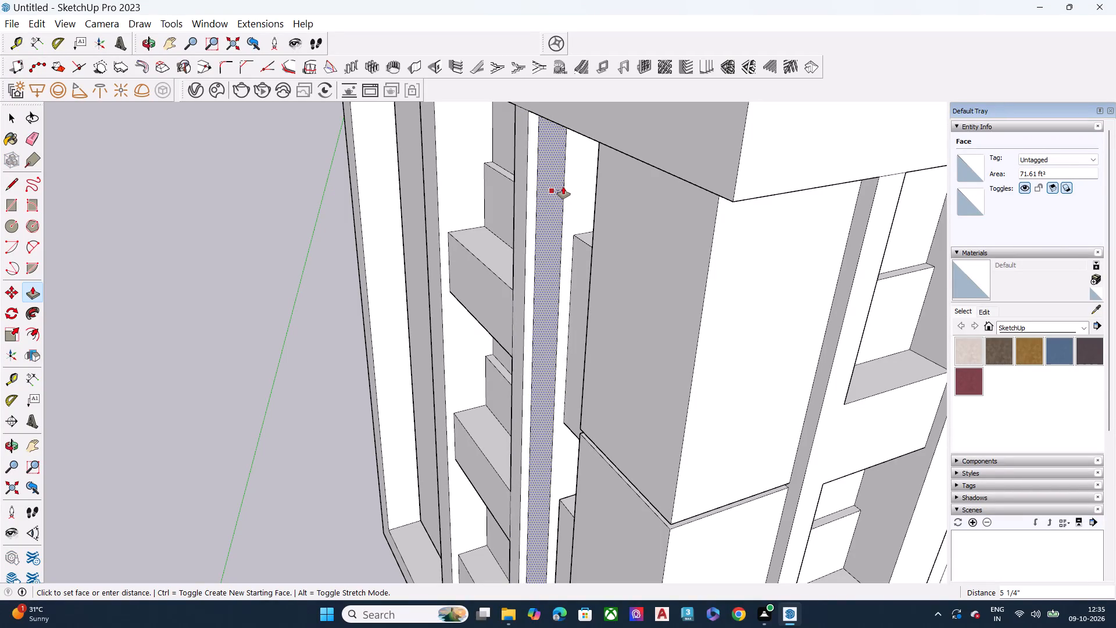
click(563, 187)
key(space)
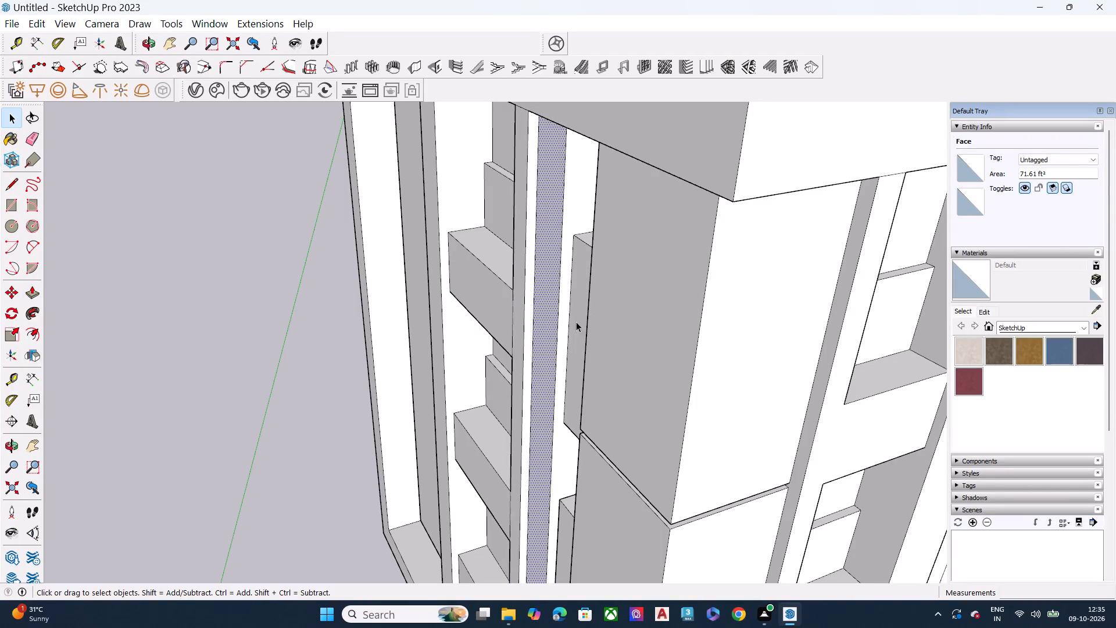
Push the top corner block's face on the slim-panel side back about 4 3/4" to align with the recessed pier strip.
middle_drag(575, 367, 583, 241)
key(space)
click(634, 318)
key(p)
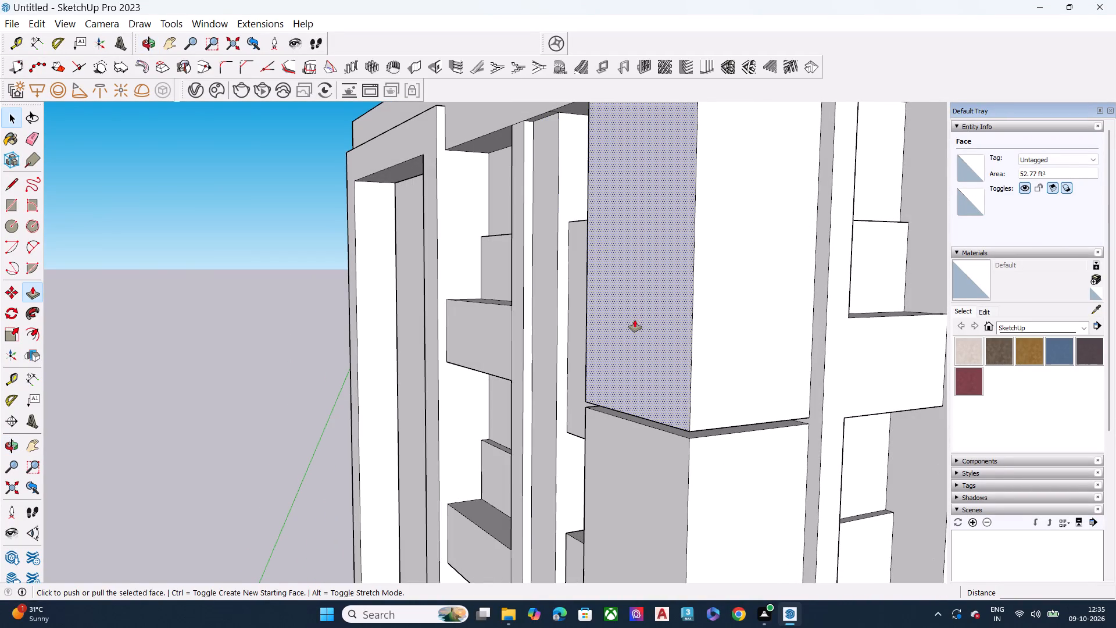
click(635, 320)
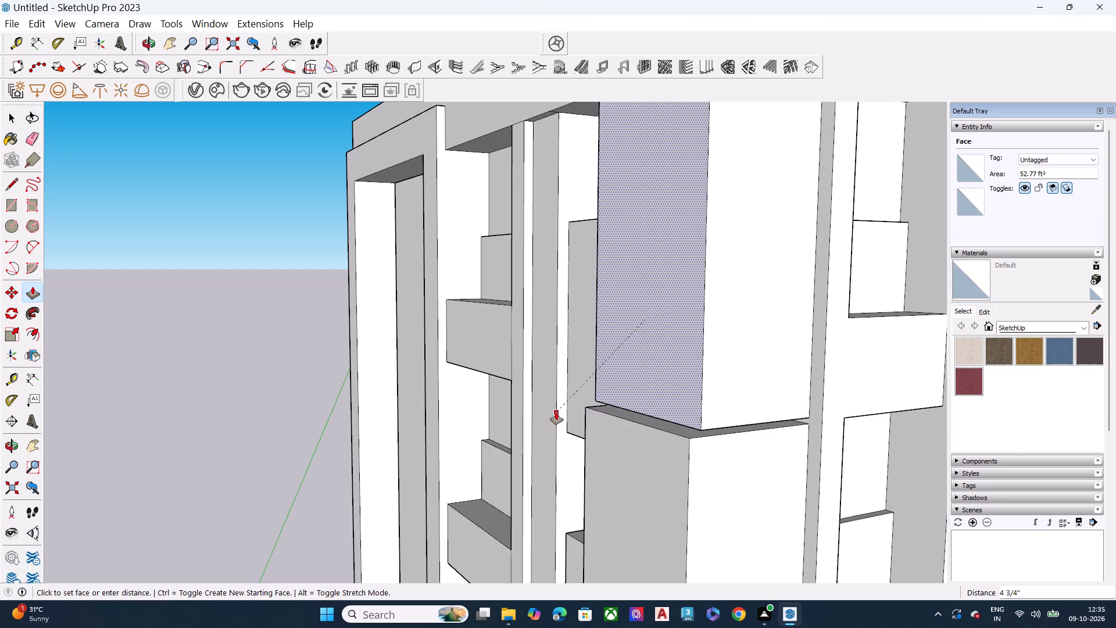
click(556, 412)
scroll(654, 284, down, 6)
key(space)
Push the second corner block's slim-panel-side face back about 4 3/4" to align with the recessed pier strip.
click(649, 411)
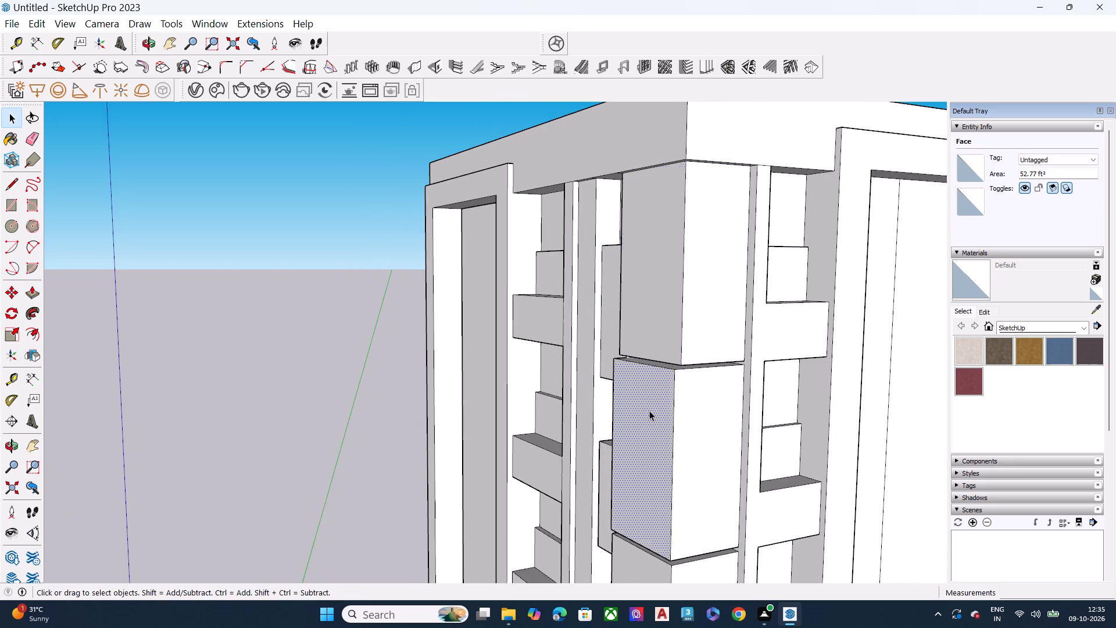
key(p)
click(649, 411)
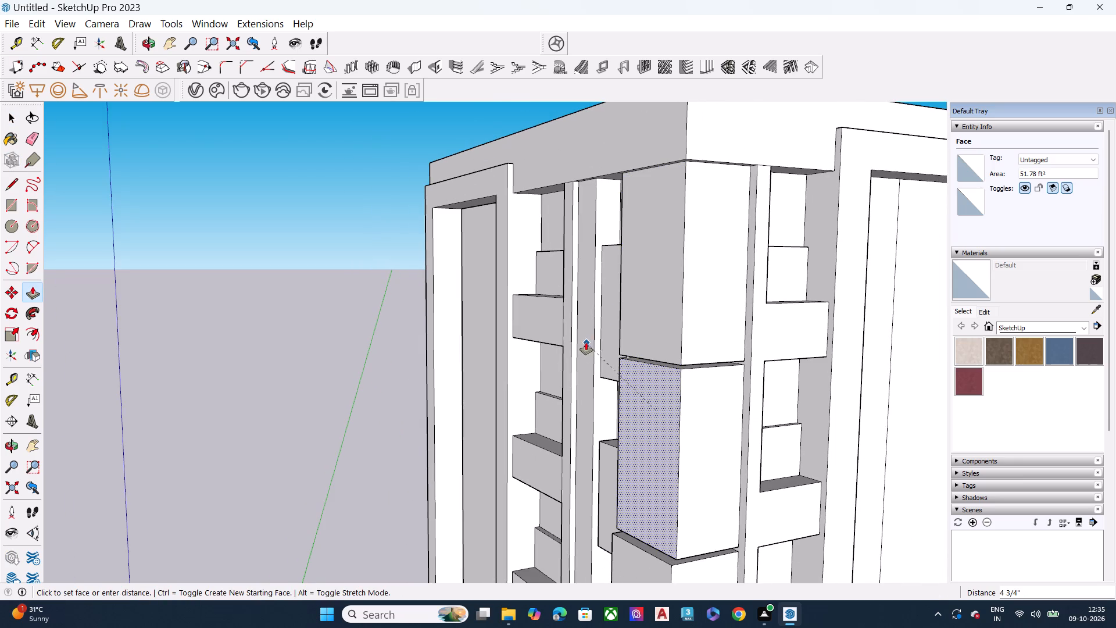
click(593, 326)
key(space)
Push the third corner block's slim-panel-side face back about 3 3/4" to align with the recessed pier strip.
scroll(587, 325, down, 6)
scroll(531, 320, down, 5)
scroll(530, 317, up, 1)
scroll(531, 317, down, 2)
scroll(587, 429, up, 2)
scroll(587, 432, down, 1)
scroll(587, 433, up, 1)
scroll(587, 434, down, 1)
scroll(587, 434, up, 3)
scroll(587, 434, down, 1)
scroll(587, 434, up, 3)
scroll(556, 359, up, 9)
click(563, 363)
key(p)
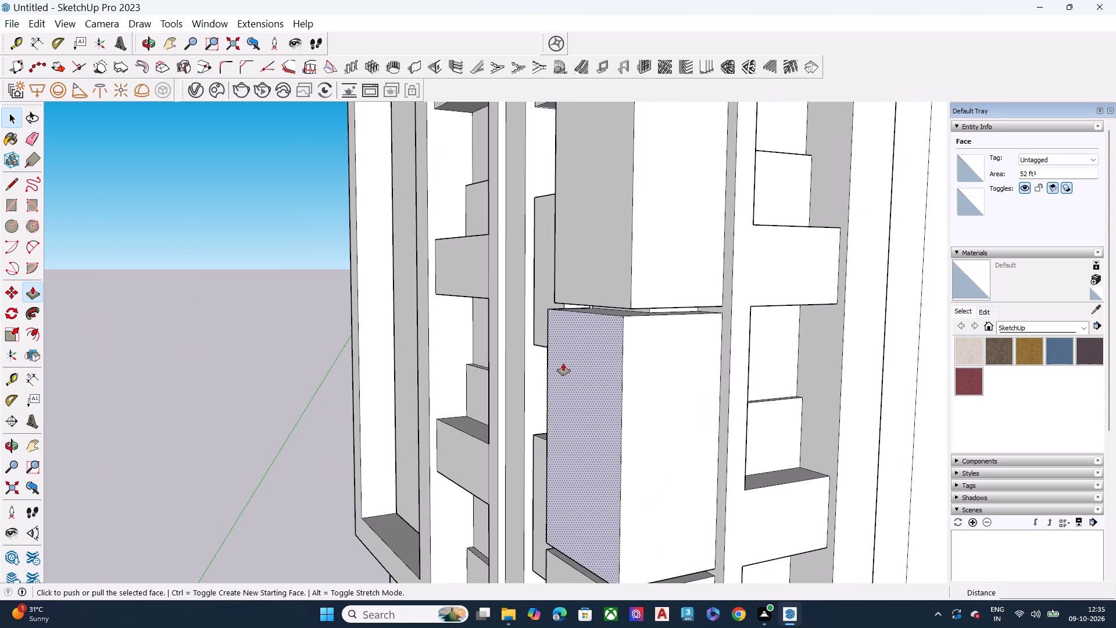
click(563, 363)
click(525, 275)
key(space)
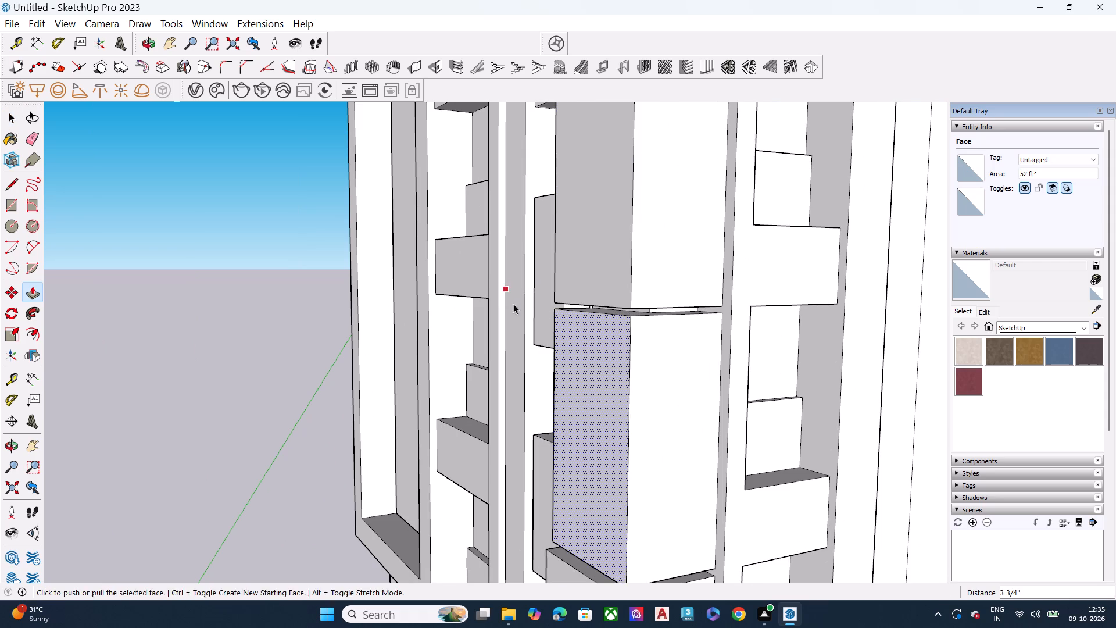
Push the lowest corner block's slim-panel-side face back to align with the recessed pier strip.
scroll(518, 308, down, 8)
scroll(561, 429, up, 7)
click(551, 445)
key(p)
click(551, 445)
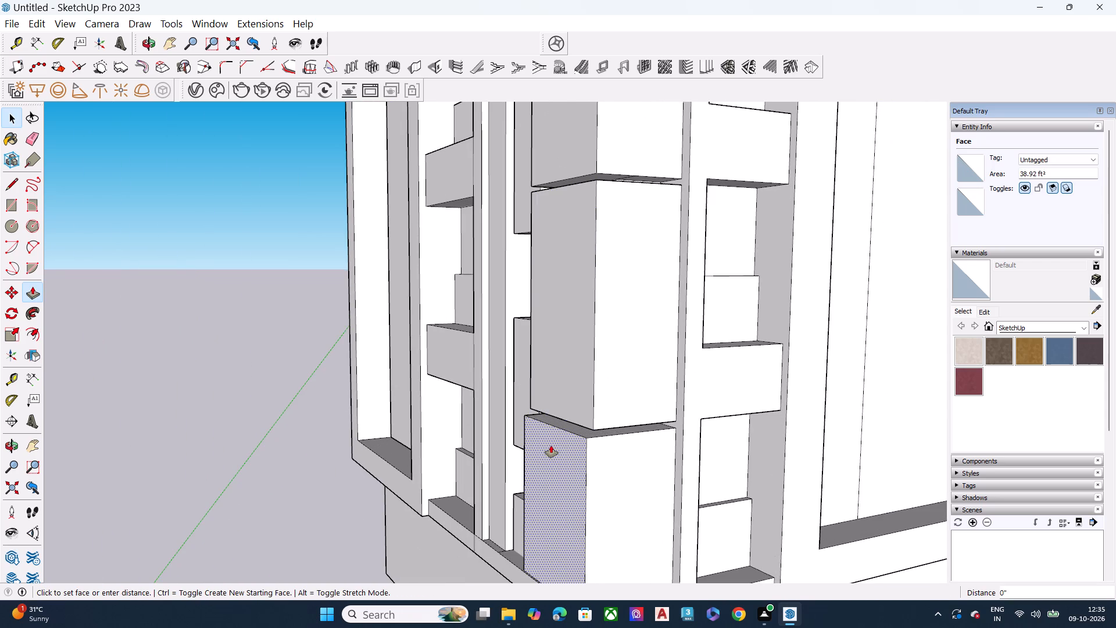
click(507, 384)
key(space)
scroll(488, 372, down, 6)
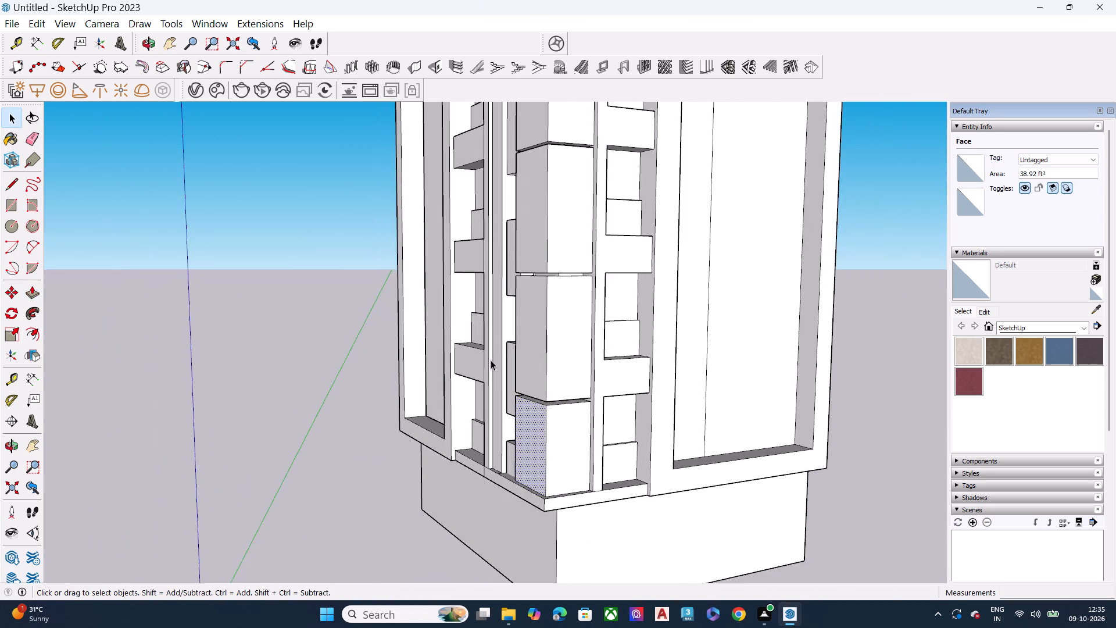
Push the third corner block's fin-side face, opposite the slim-panel side, back about 1 1/2".
middle_drag(491, 360, 594, 383)
scroll(595, 382, up, 9)
scroll(505, 248, down, 4)
middle_click(563, 281)
scroll(563, 281, up, 6)
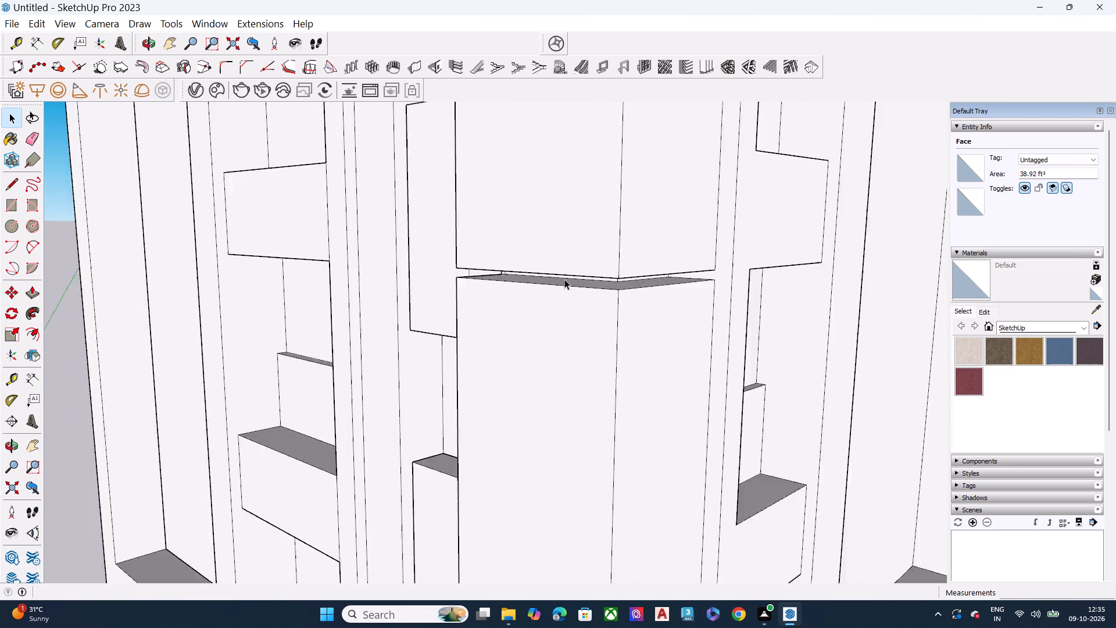
scroll(564, 279, up, 4)
middle_drag(639, 283, 477, 340)
scroll(477, 344, up, 5)
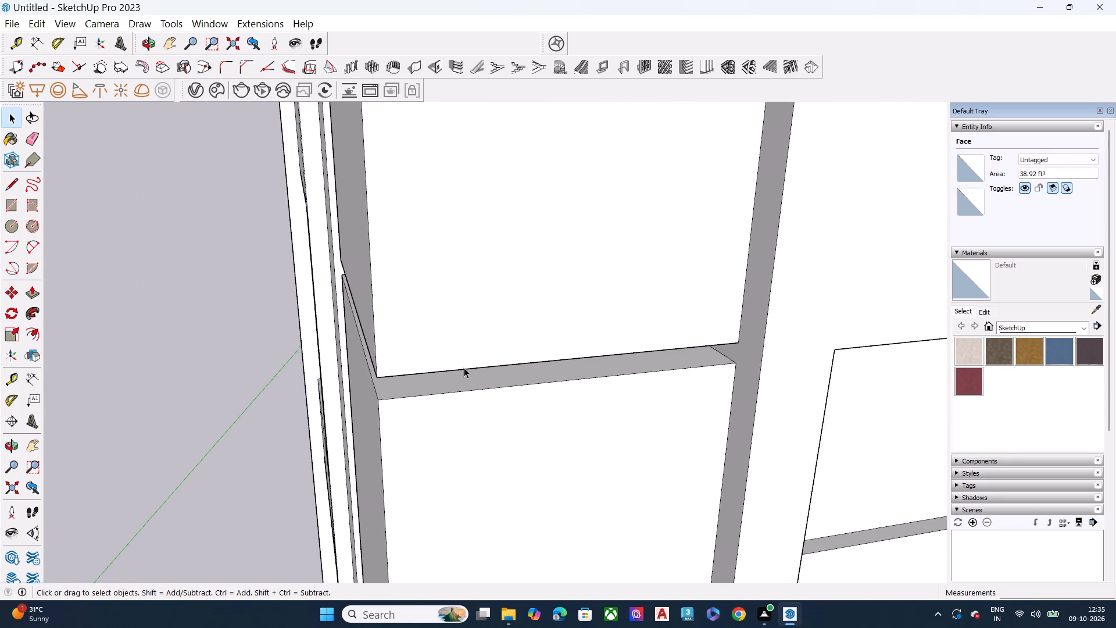
scroll(464, 367, up, 3)
middle_drag(449, 372, 706, 302)
scroll(710, 300, up, 2)
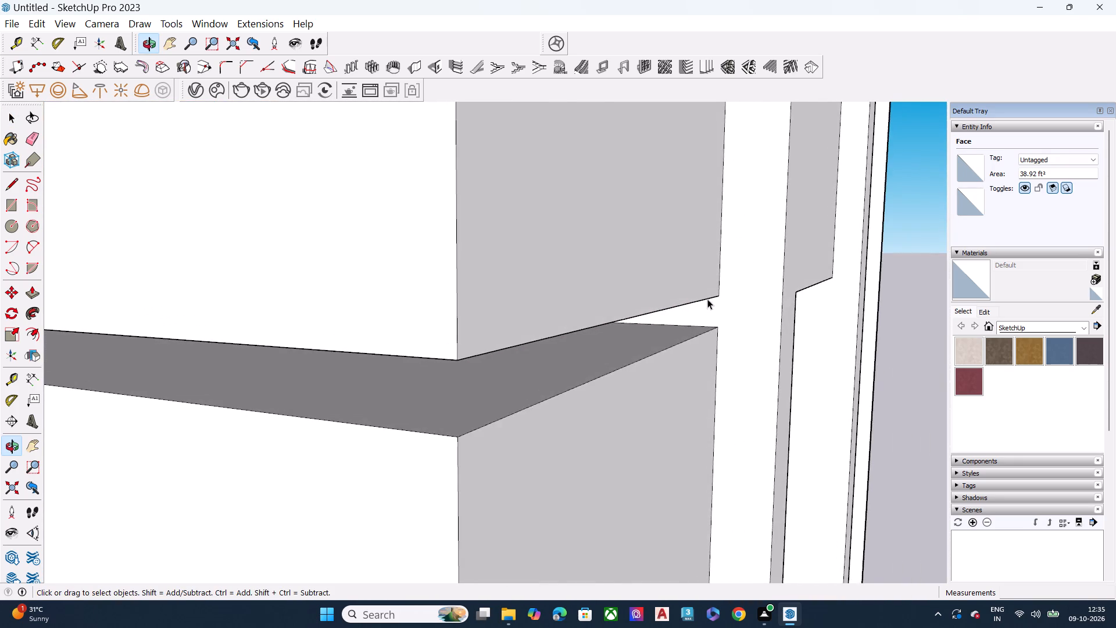
scroll(707, 299, down, 6)
click(677, 390)
key(p)
click(675, 388)
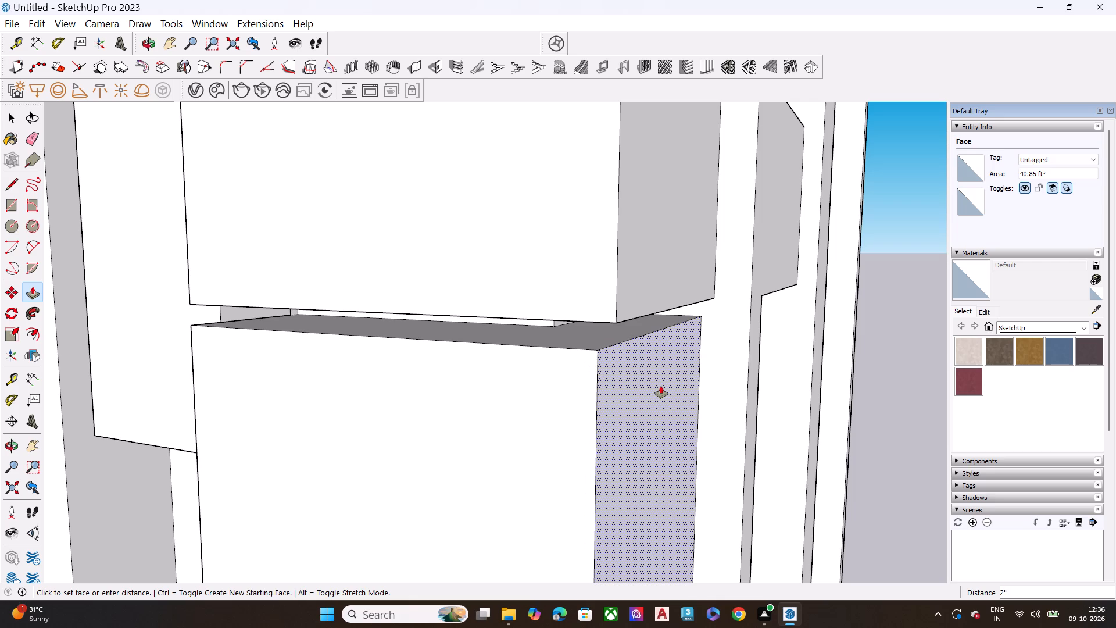
click(664, 386)
key(space)
Push the second corner block's fin-side face back to align with the third block below it.
click(672, 279)
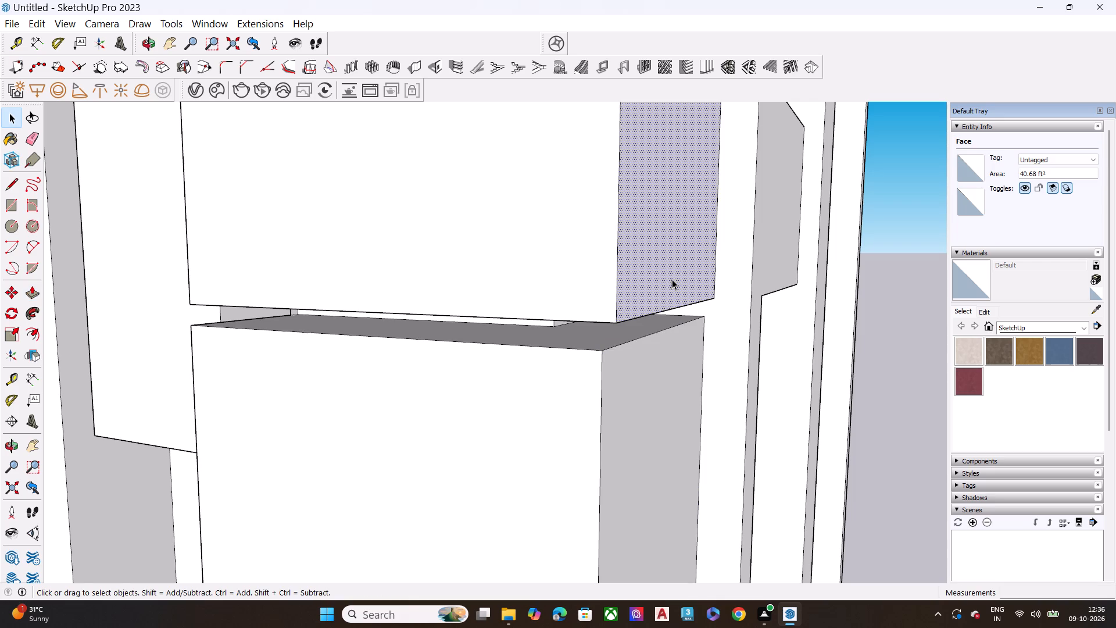
key(p)
click(672, 279)
click(599, 355)
key(space)
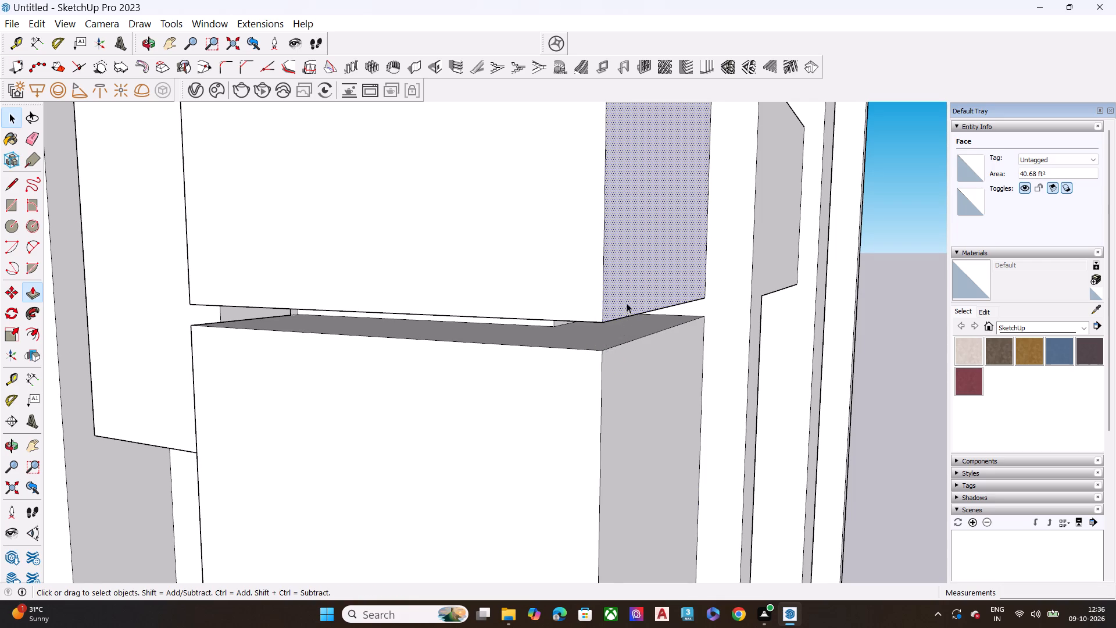
Push the top corner block's fin-side face back 1 1/2" to align with the second block.
scroll(640, 299, down, 4)
scroll(603, 287, down, 19)
scroll(642, 162, up, 9)
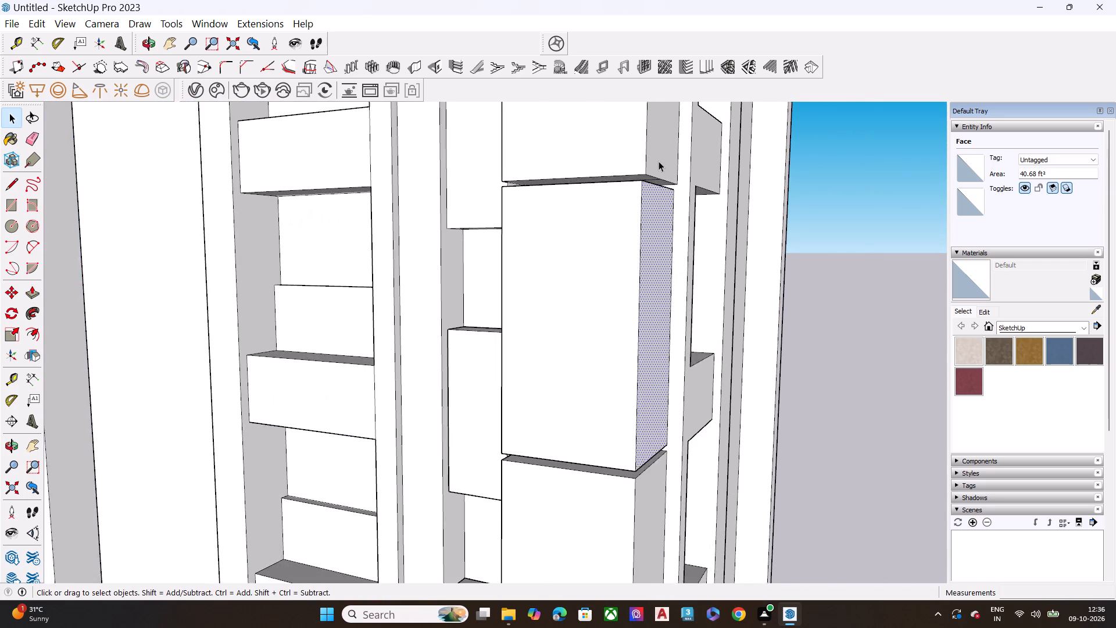
click(662, 158)
key(p)
click(663, 158)
click(641, 186)
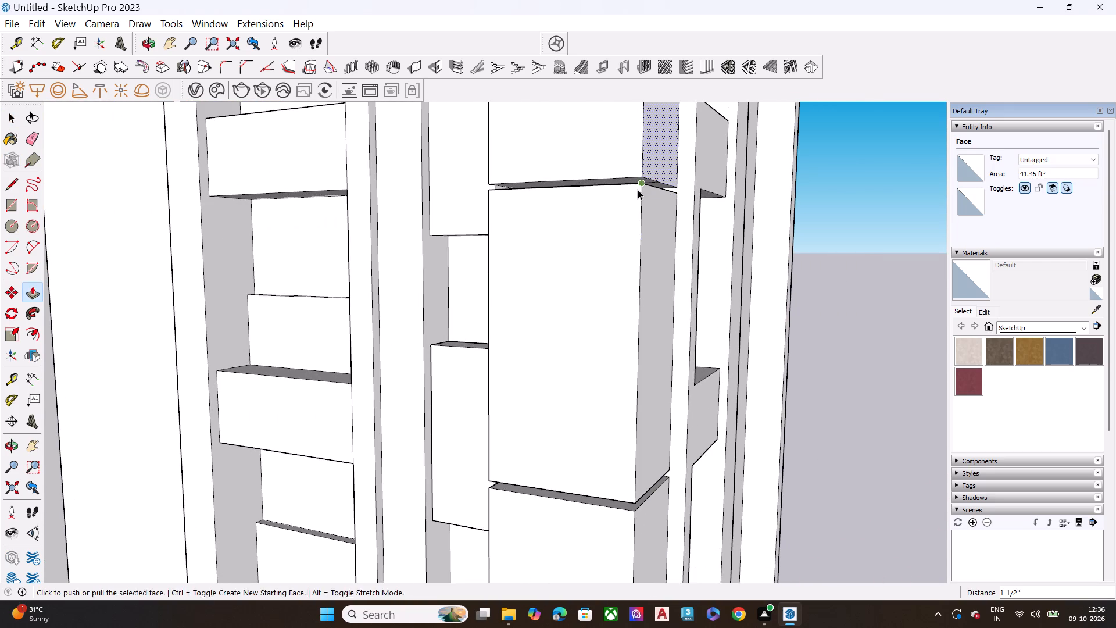
key(space)
Push the lowest corner block's fin-side face back 1 1/2" to align with the third block above it.
scroll(641, 184, down, 18)
scroll(651, 369, up, 12)
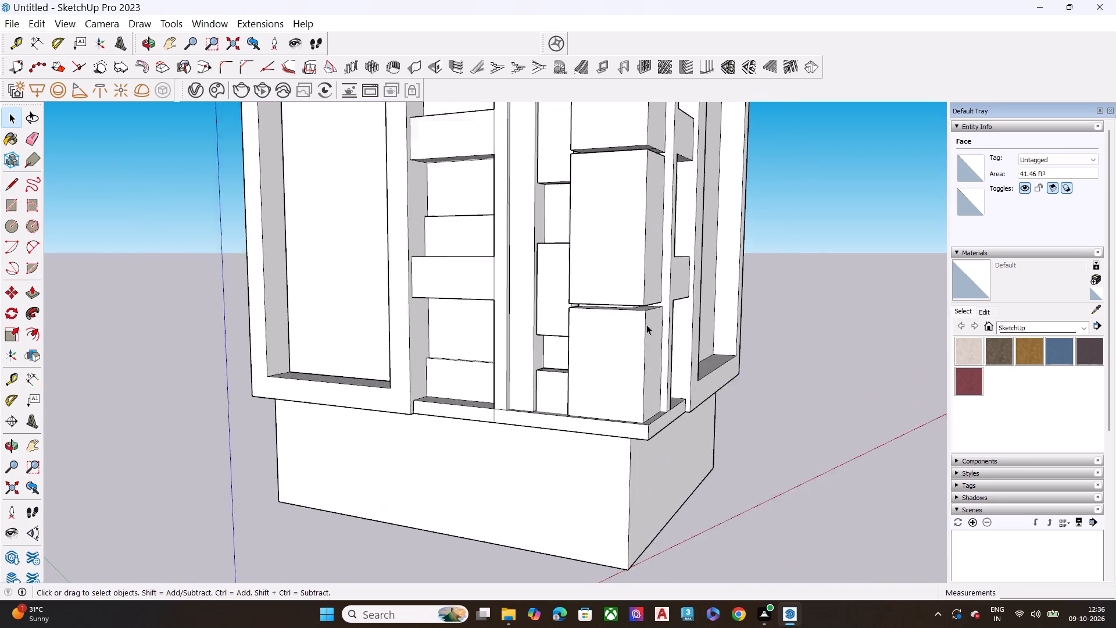
scroll(646, 324, up, 5)
click(653, 326)
key(p)
click(653, 326)
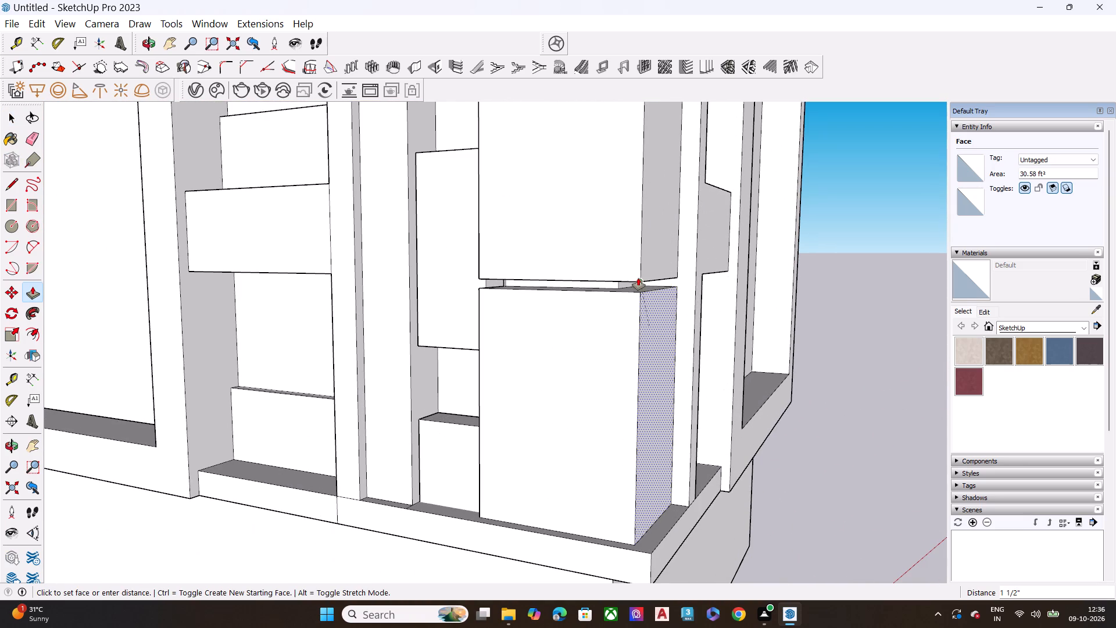
click(638, 277)
key(space)
Pull the fin-side face of the recessed strip between the lowest and third corner blocks outward about 1' 3/4".
scroll(538, 292, down, 4)
middle_drag(549, 297, 544, 288)
scroll(549, 297, up, 10)
scroll(661, 270, up, 7)
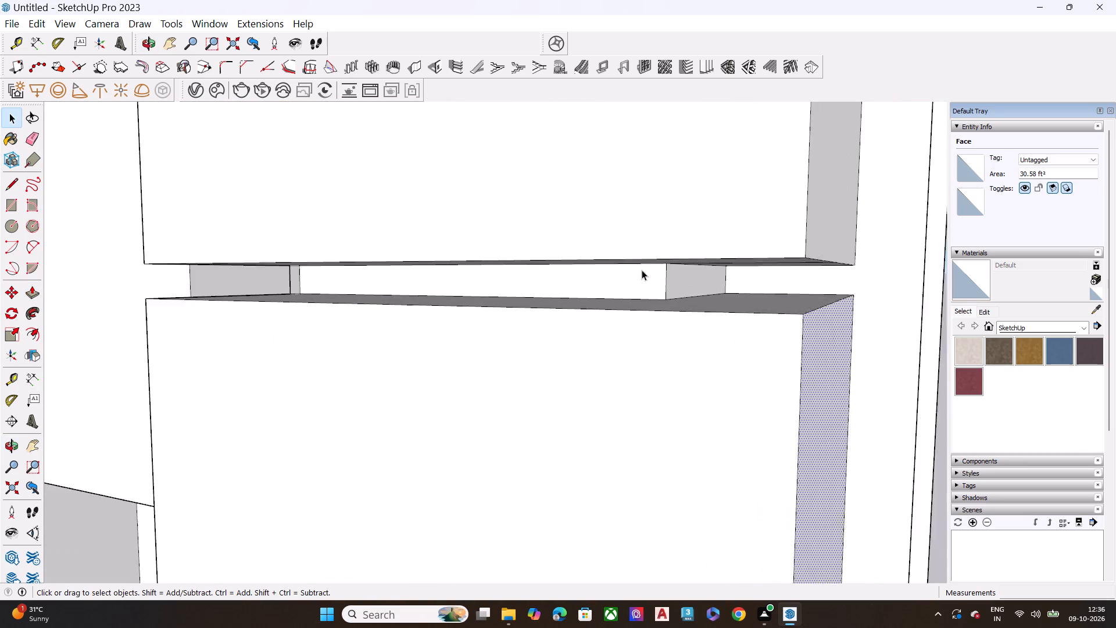
scroll(642, 270, up, 2)
click(684, 278)
key(p)
click(687, 281)
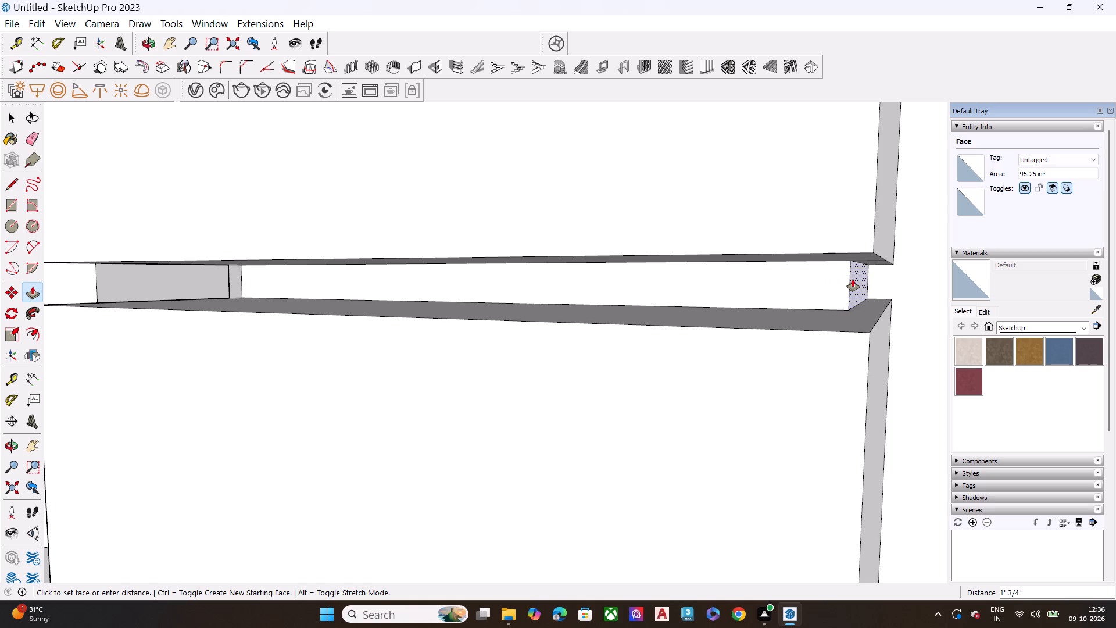
click(853, 279)
key(space)
Pull the same strip's slim-panel-side face outward until it sits just behind the corner blocks' face.
click(739, 291)
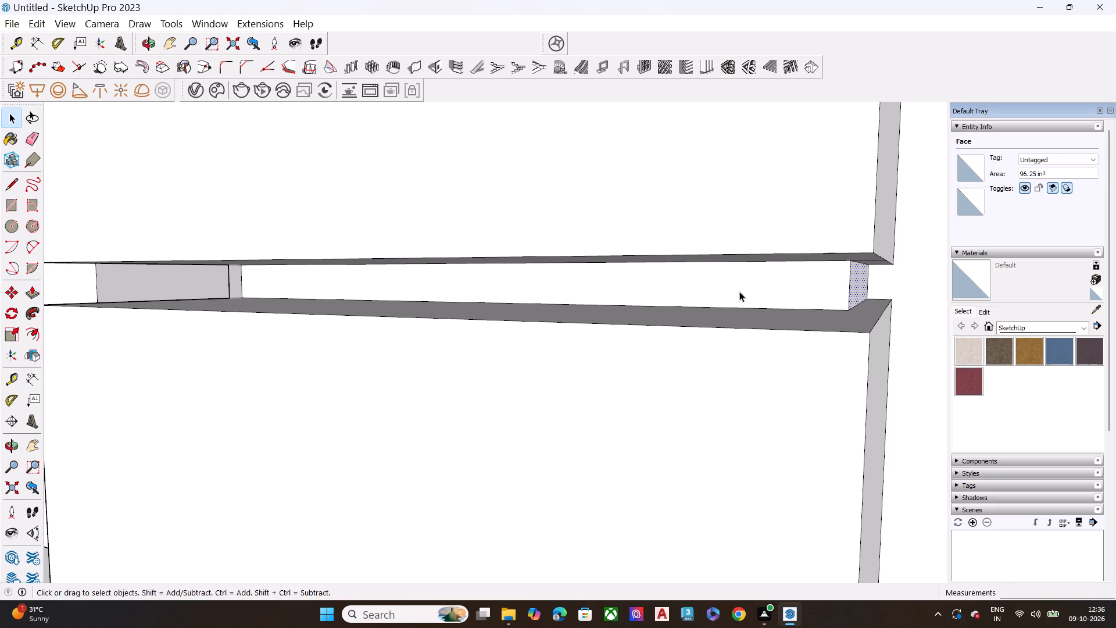
scroll(739, 291, up, 1)
middle_drag(739, 291, 524, 283)
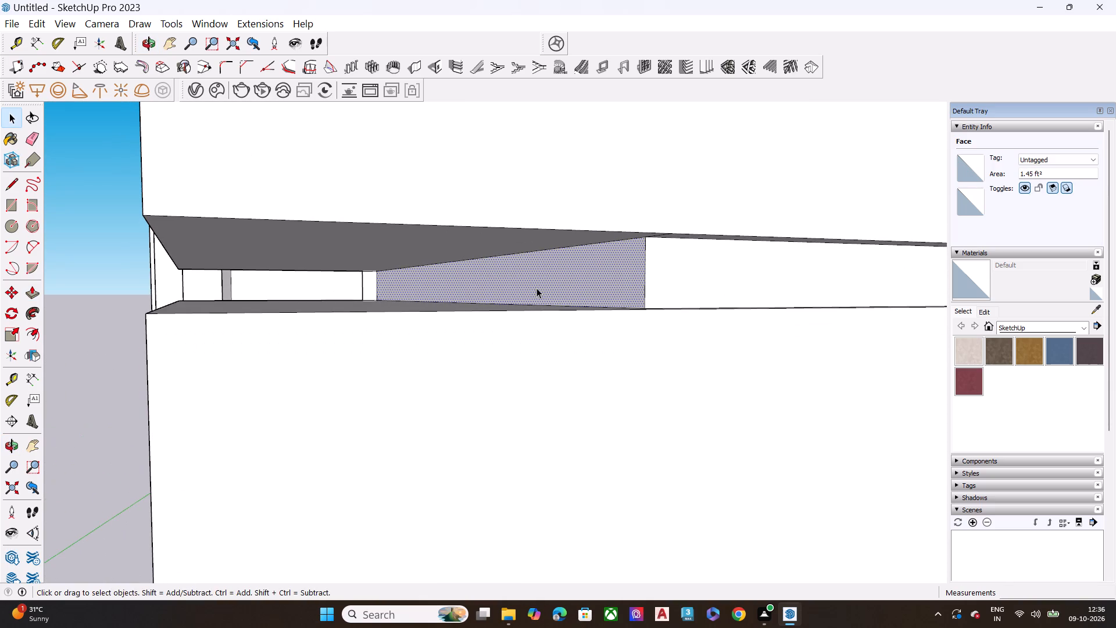
key(p)
click(587, 276)
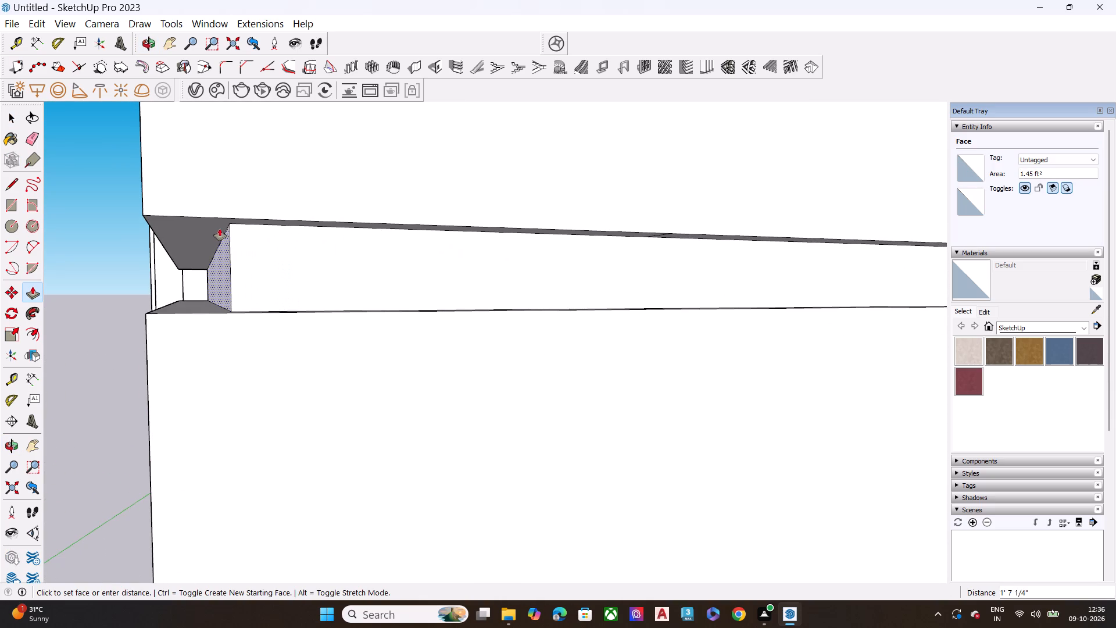
scroll(219, 229, down, 2)
middle_drag(219, 229, 210, 330)
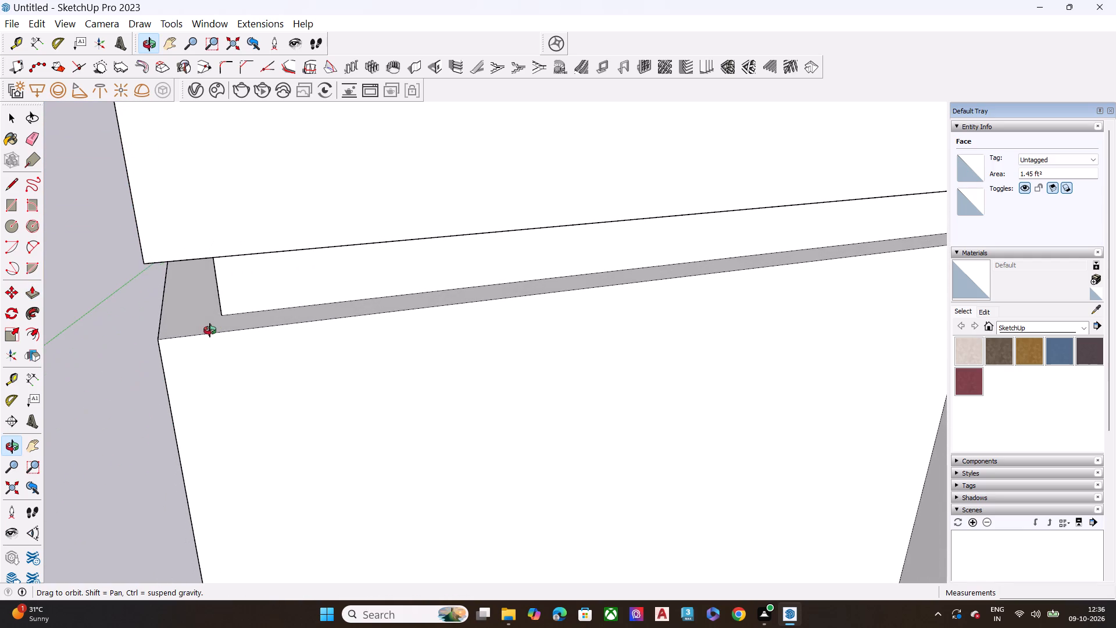
middle_drag(210, 330, 223, 315)
scroll(223, 315, up, 1)
click(198, 304)
key(space)
Pull the slim-panel-side face of the strip in the next gap up outward about 1' 8 1/4", referencing the strip below.
scroll(355, 291, down, 3)
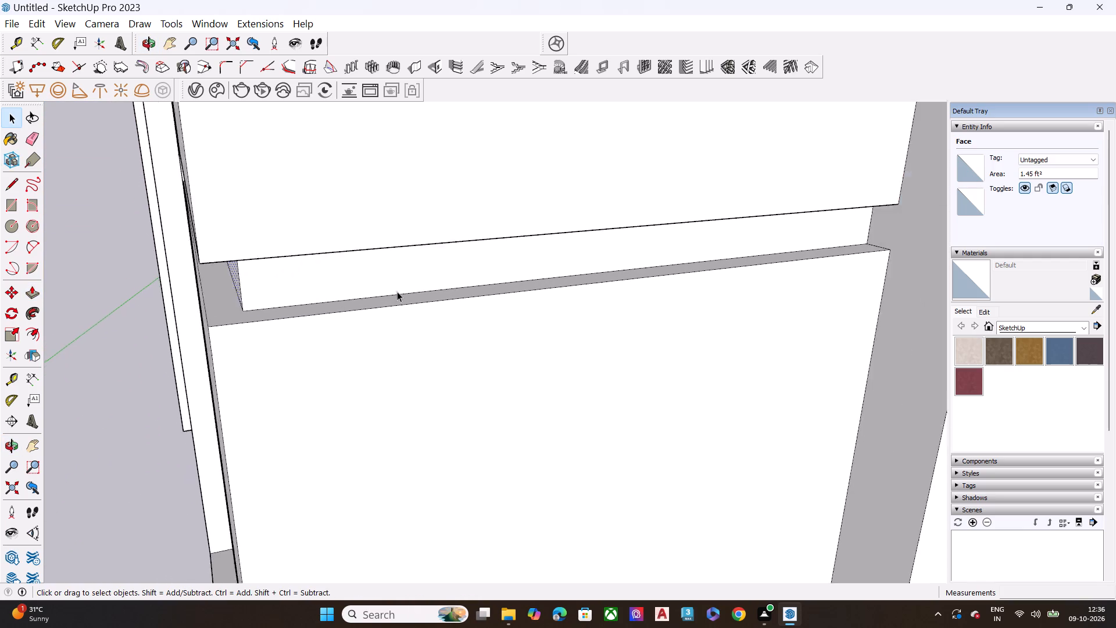
scroll(397, 291, down, 13)
scroll(431, 249, down, 12)
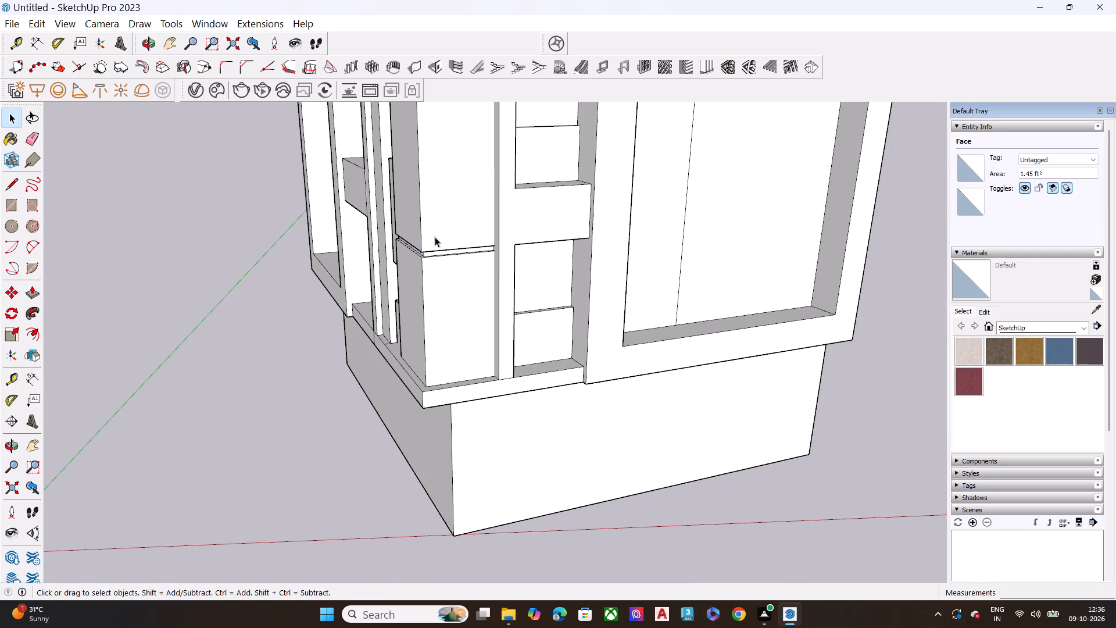
scroll(442, 247, down, 8)
scroll(437, 144, up, 10)
middle_drag(443, 212, 421, 168)
scroll(443, 212, up, 4)
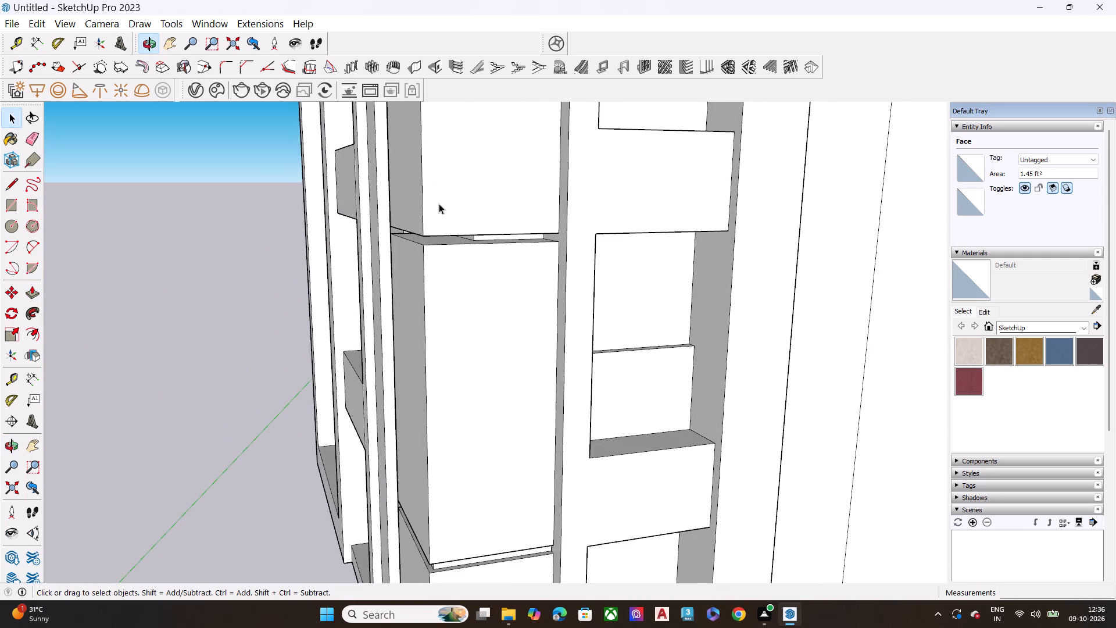
scroll(439, 204, up, 5)
middle_drag(472, 246, 468, 217)
scroll(468, 217, up, 6)
click(488, 229)
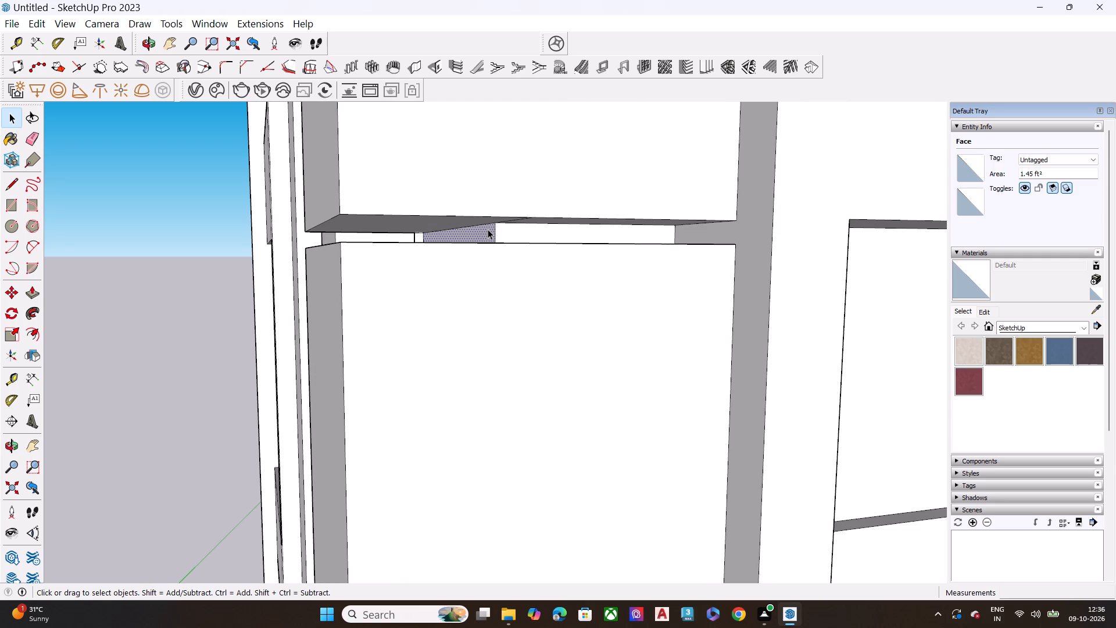
key(p)
click(488, 229)
scroll(402, 217, down, 9)
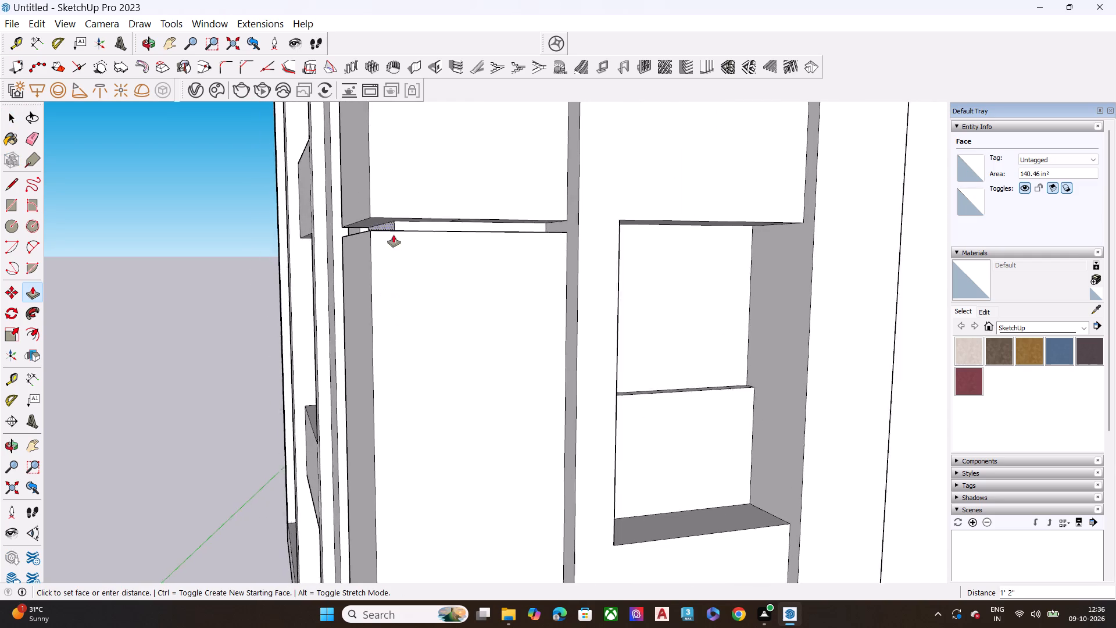
scroll(394, 235, down, 5)
scroll(388, 493, up, 7)
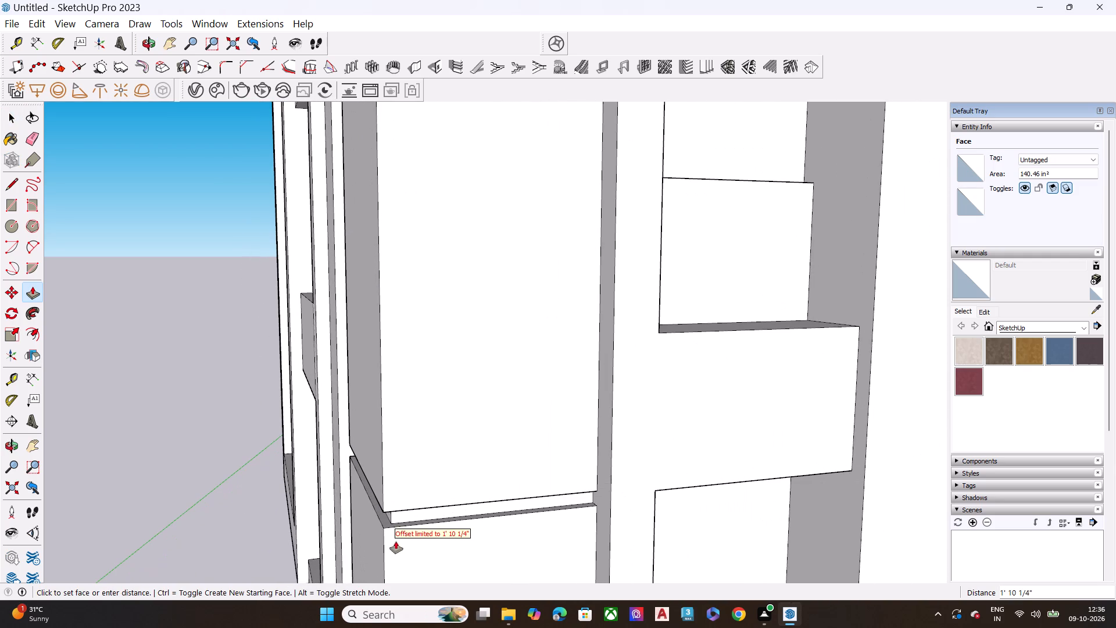
scroll(393, 519, up, 13)
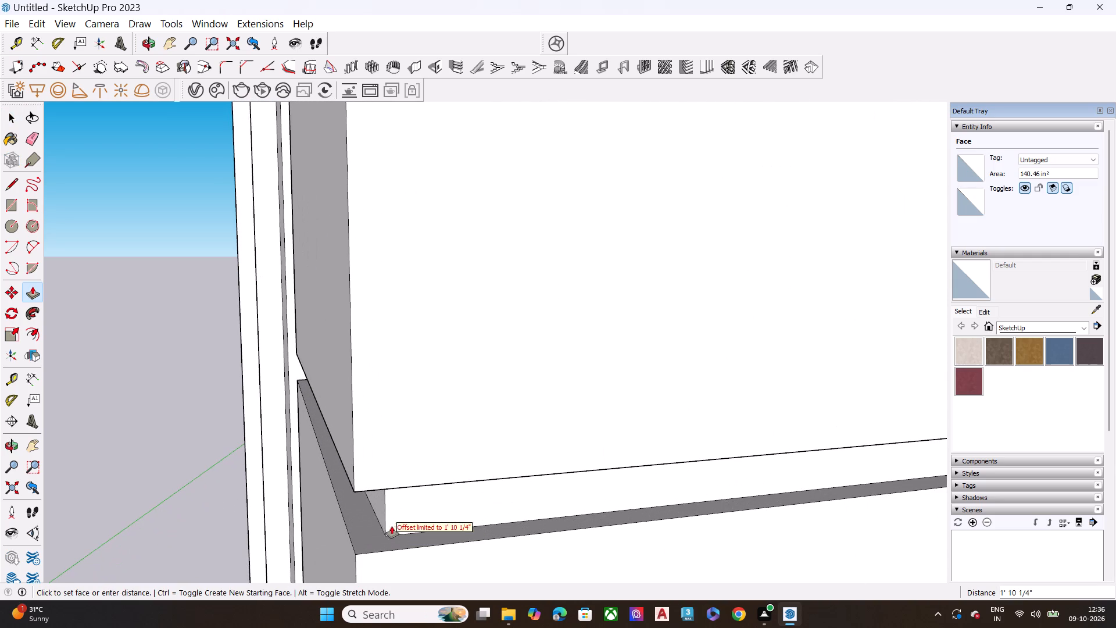
click(384, 535)
Pull the slim-panel-side face of the strip between the top and second corner blocks outward, referencing the gap below.
scroll(392, 395, down, 13)
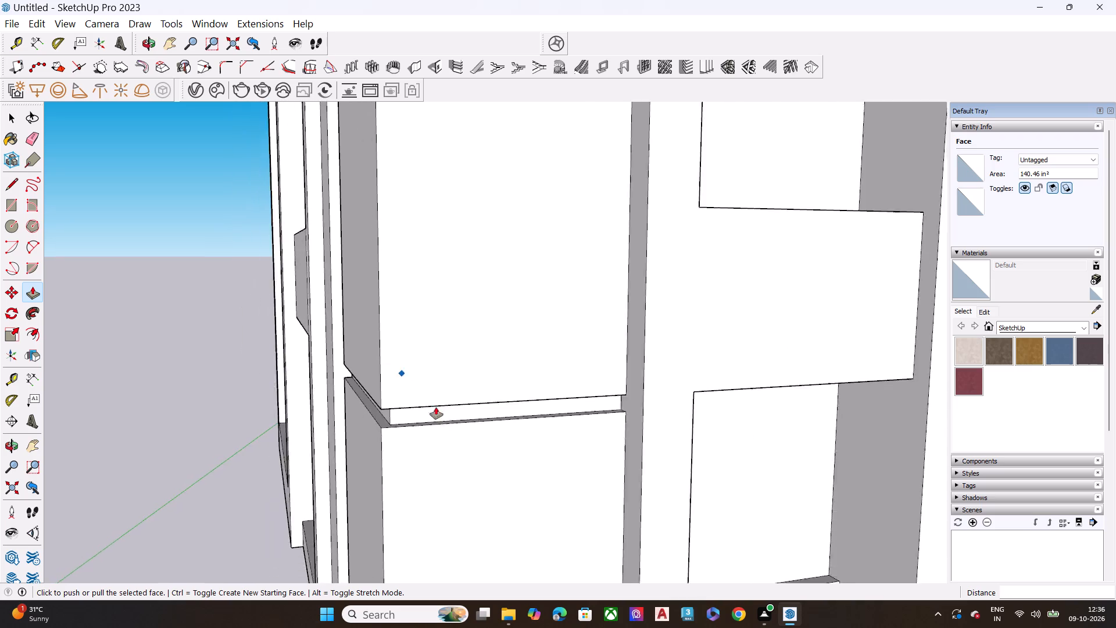
scroll(436, 407, down, 11)
middle_drag(443, 237, 462, 351)
scroll(449, 247, up, 8)
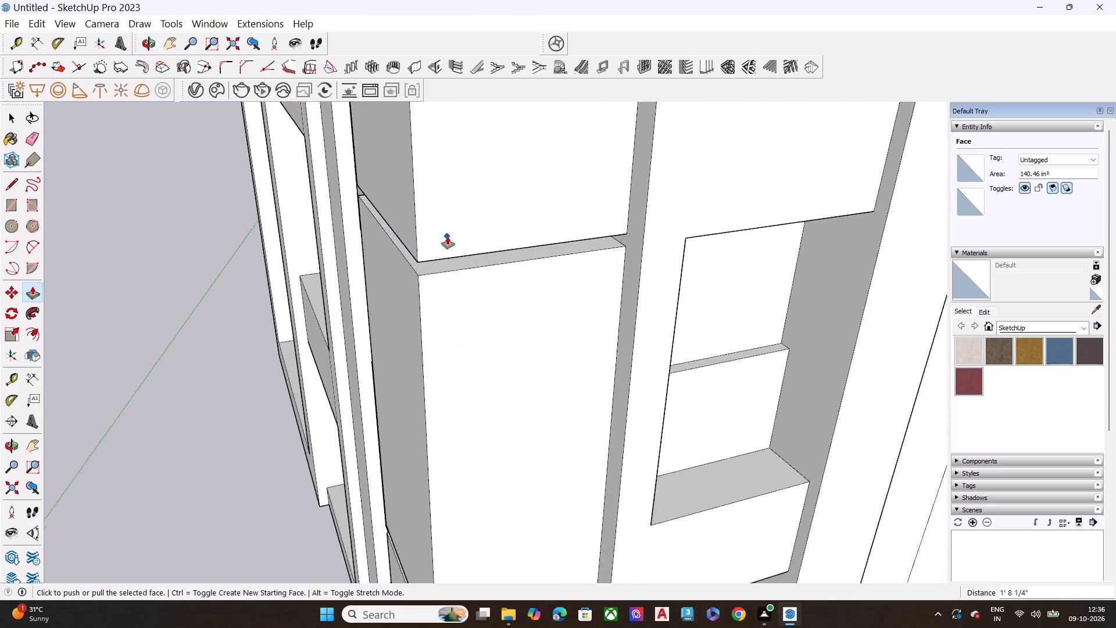
scroll(446, 242, down, 20)
scroll(446, 242, down, 3)
scroll(444, 252, up, 11)
middle_drag(435, 191, 435, 183)
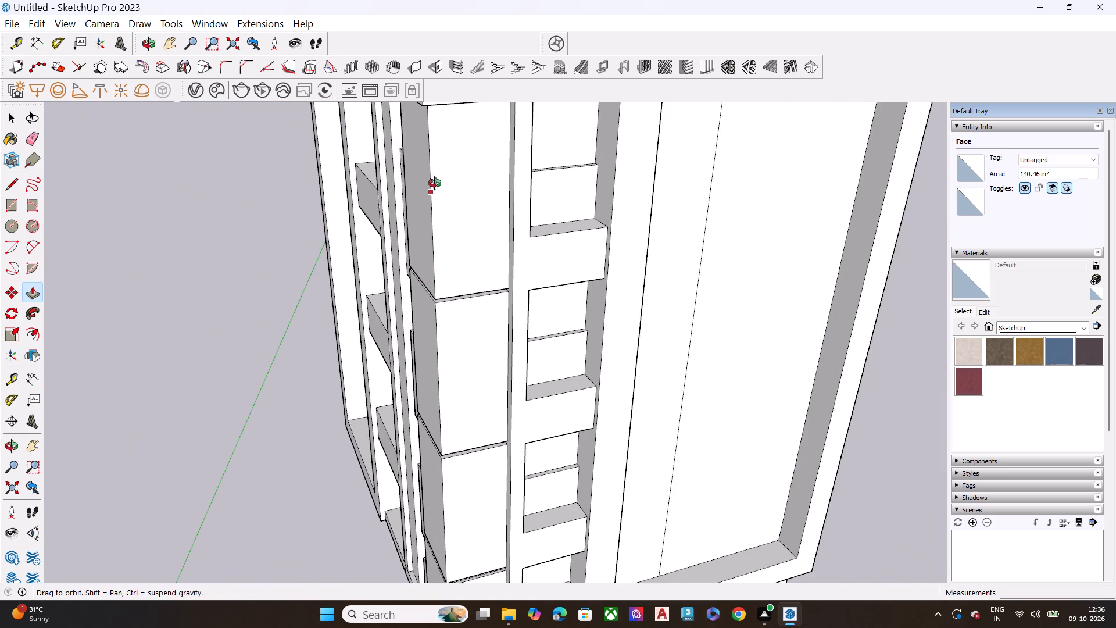
scroll(435, 186, up, 1)
middle_drag(435, 183, 446, 43)
scroll(421, 171, up, 7)
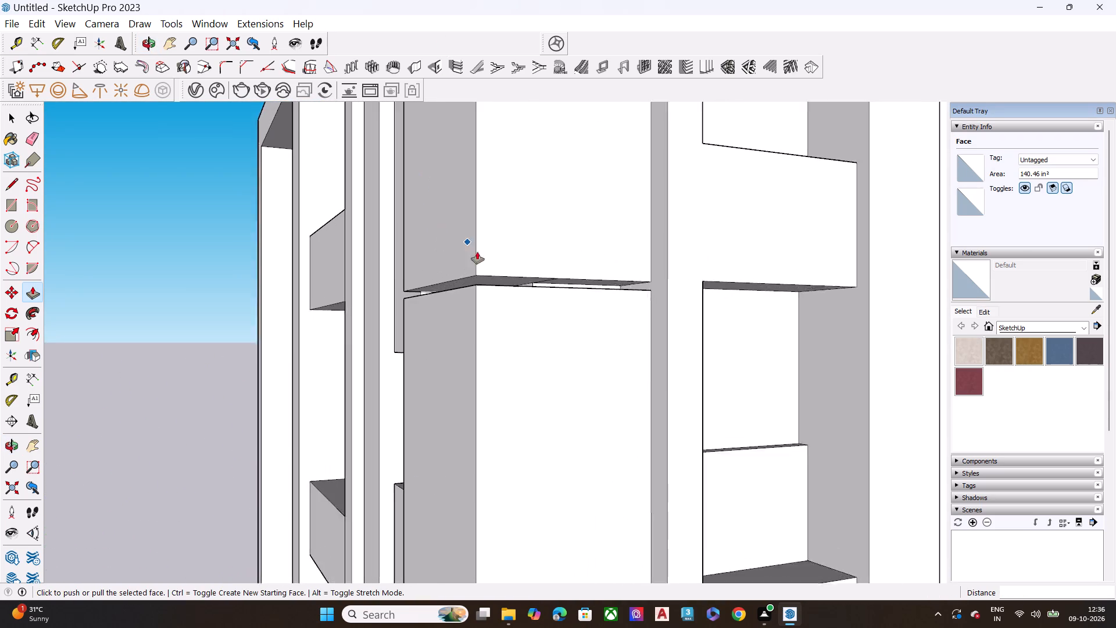
scroll(477, 252, up, 13)
middle_drag(583, 299, 593, 346)
scroll(593, 347, up, 3)
key(space)
middle_drag(575, 310, 541, 210)
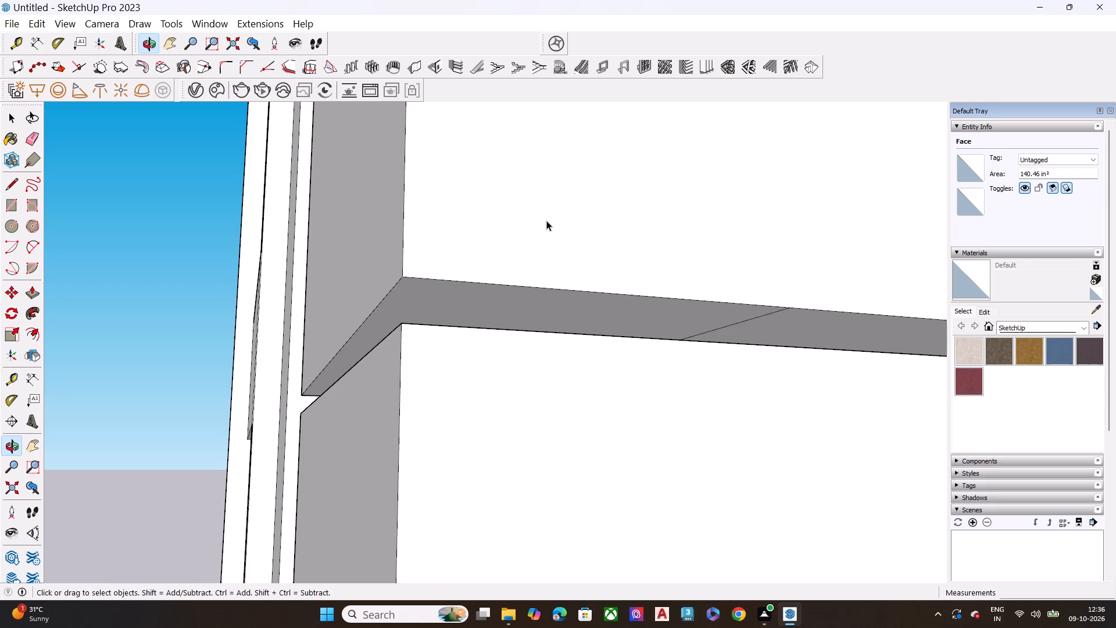
scroll(604, 384, up, 2)
middle_drag(588, 344, 624, 404)
scroll(588, 344, down, 1)
scroll(642, 386, up, 6)
click(625, 314)
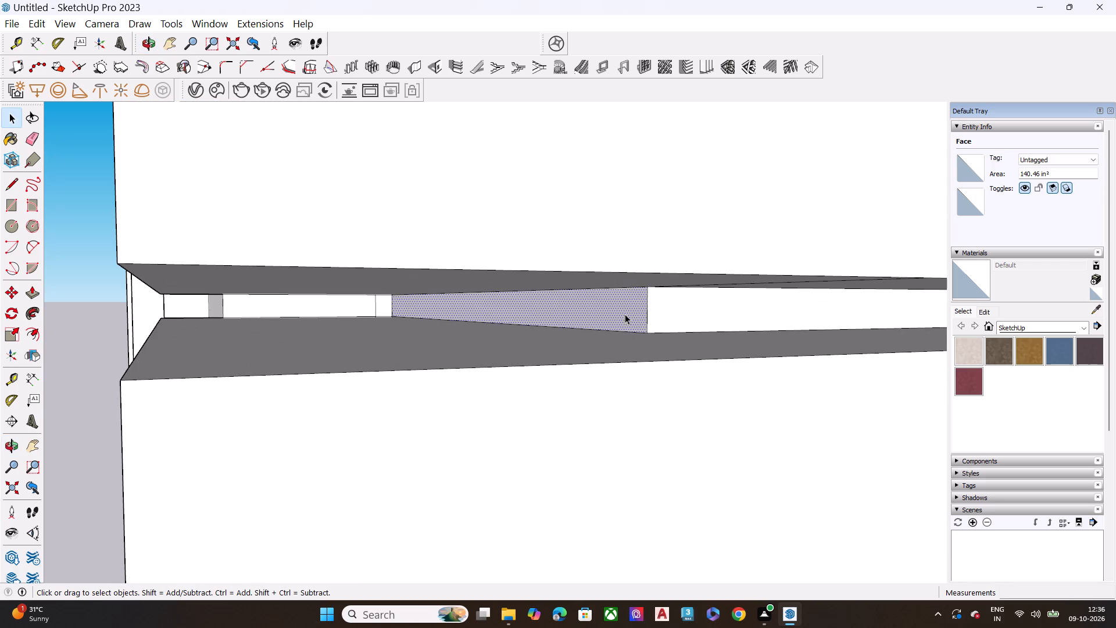
key(p)
click(625, 314)
scroll(456, 314, down, 16)
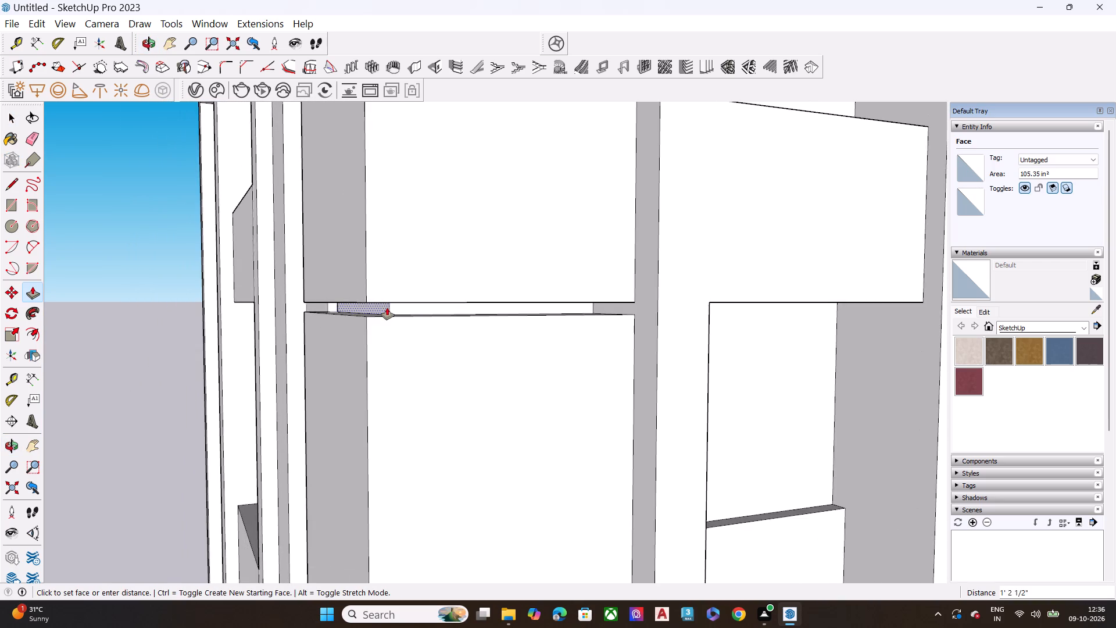
scroll(384, 311, down, 7)
scroll(388, 309, up, 1)
scroll(400, 298, down, 4)
scroll(400, 298, up, 1)
scroll(400, 298, down, 5)
scroll(402, 286, up, 1)
scroll(402, 286, down, 1)
scroll(402, 286, up, 2)
scroll(402, 286, down, 3)
scroll(402, 286, up, 1)
scroll(402, 286, down, 1)
scroll(395, 433, up, 8)
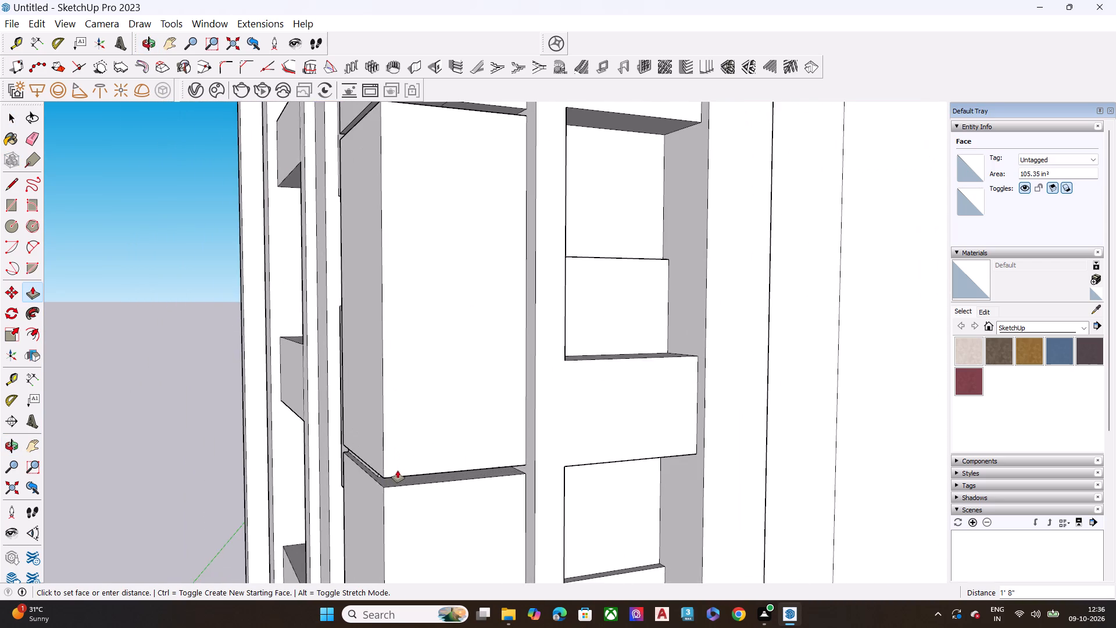
middle_drag(391, 472, 375, 416)
scroll(370, 449, up, 9)
middle_drag(363, 441, 349, 479)
middle_drag(349, 479, 355, 454)
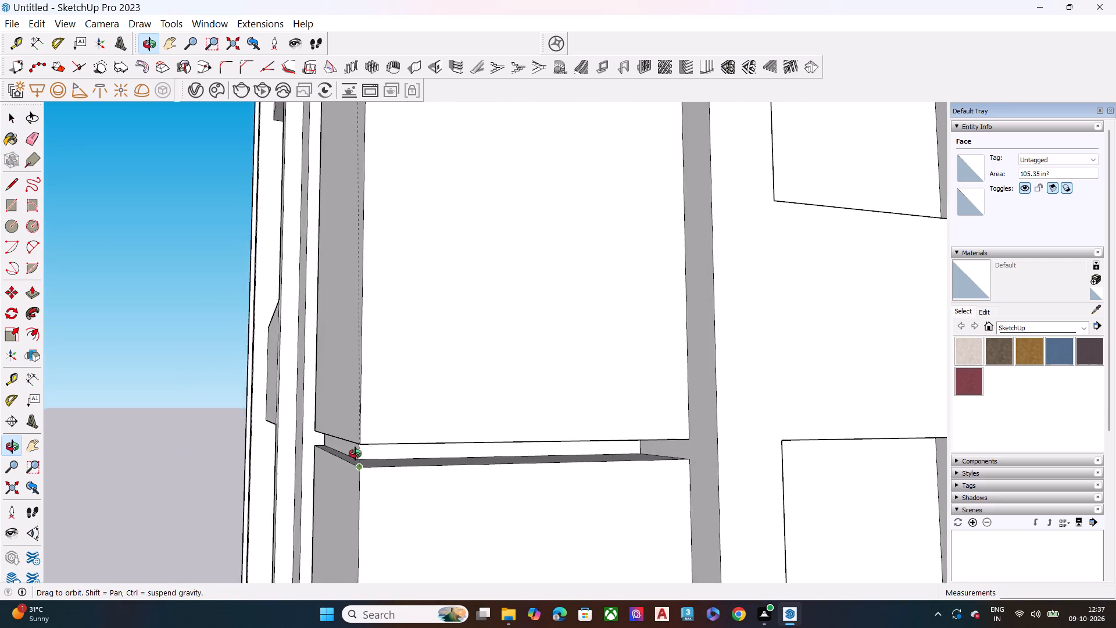
middle_drag(355, 454, 355, 452)
scroll(362, 458, up, 9)
click(351, 448)
key(space)
Examine the extended gap strips between the corner blocks from the building's corner.
scroll(362, 334, down, 5)
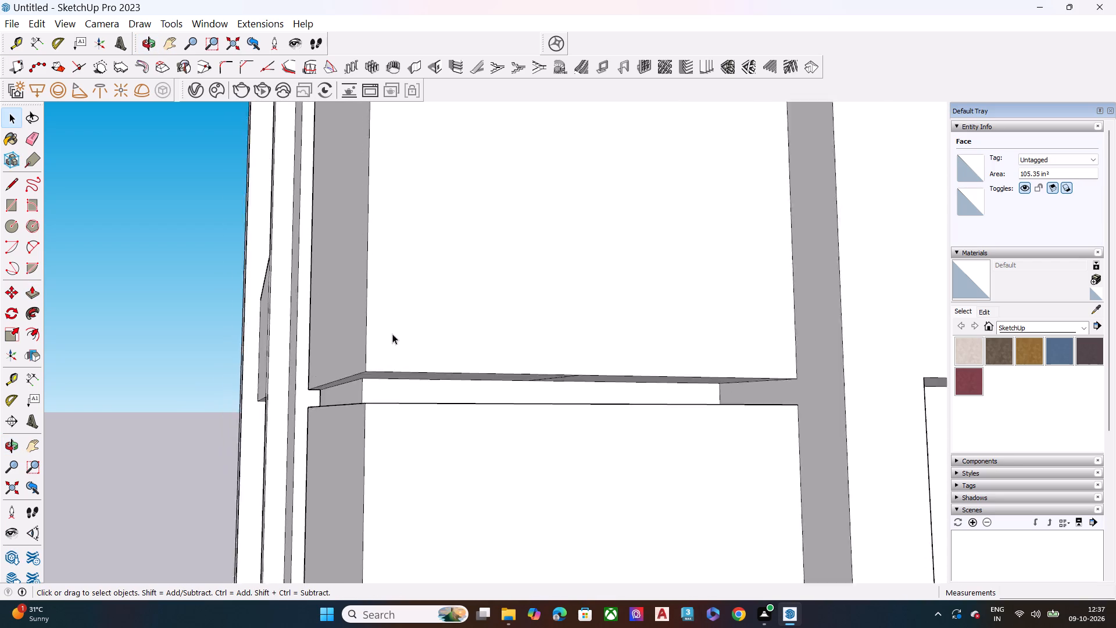
scroll(392, 334, down, 20)
scroll(392, 334, down, 11)
scroll(381, 431, up, 15)
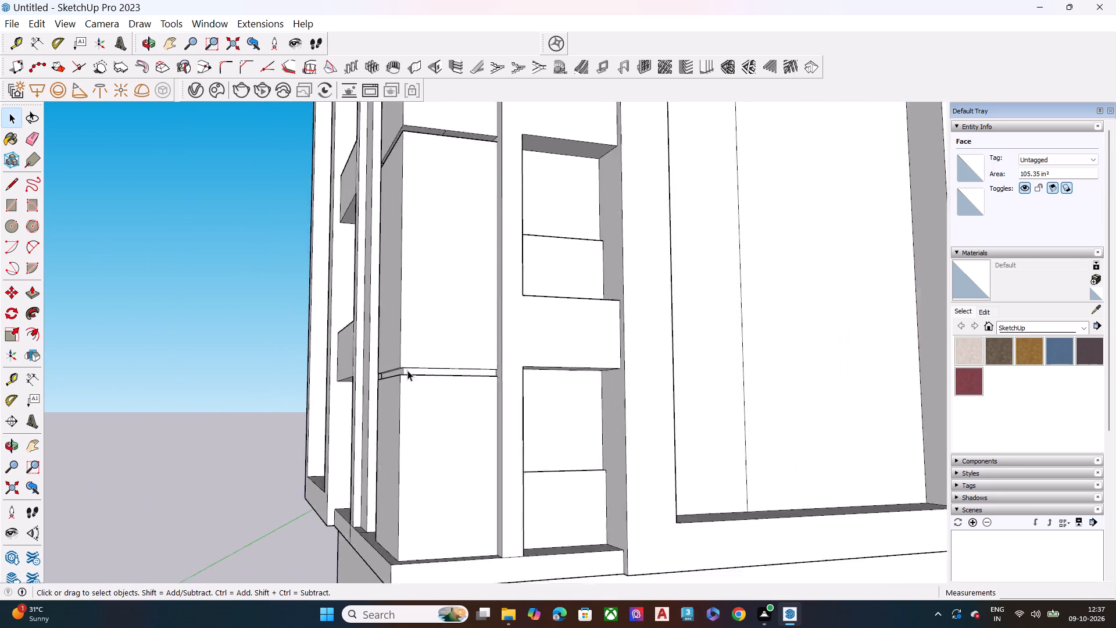
scroll(407, 370, up, 4)
middle_drag(405, 373, 489, 448)
scroll(489, 449, up, 10)
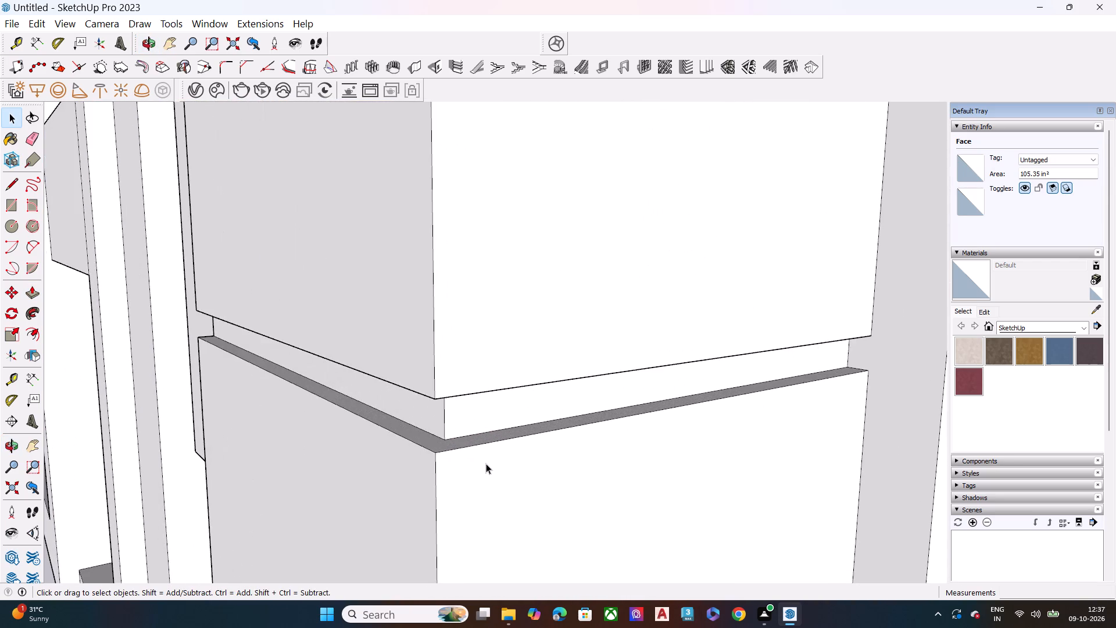
Pull the strip face in the middle corner-block gap, on the side away from the slim panels, outward about 1' 3/4", referencing the strip below.
middle_drag(464, 456, 384, 514)
scroll(397, 548, down, 1)
scroll(403, 474, up, 1)
scroll(497, 405, down, 3)
scroll(501, 406, up, 1)
scroll(507, 409, down, 9)
scroll(532, 463, up, 1)
scroll(539, 473, down, 11)
scroll(545, 227, up, 8)
middle_drag(523, 229, 523, 211)
scroll(507, 170, up, 8)
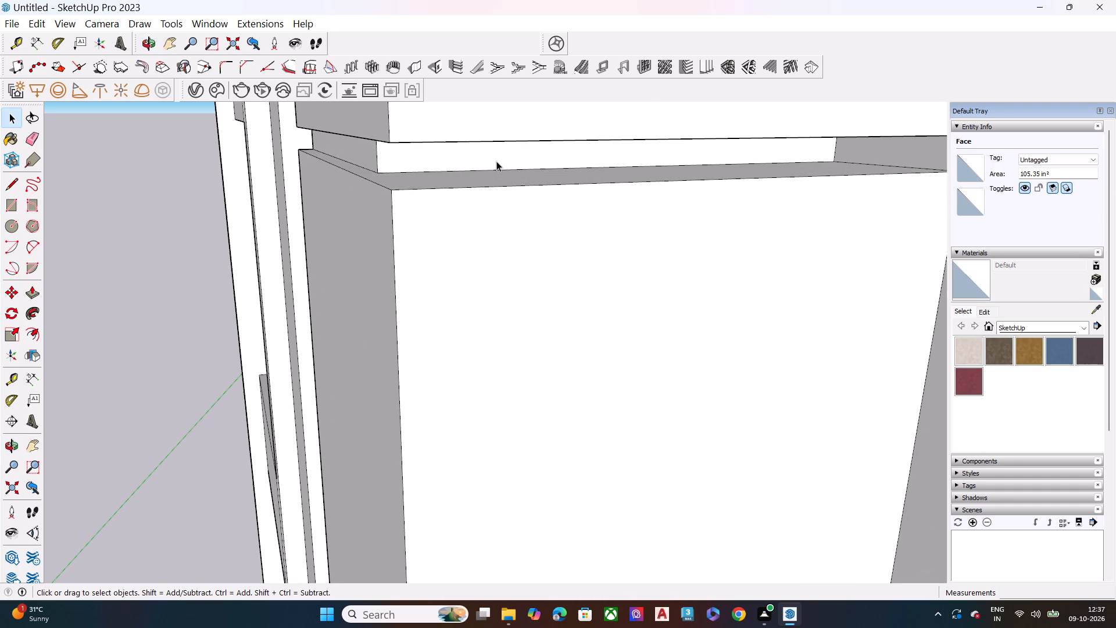
click(491, 159)
key(p)
click(491, 159)
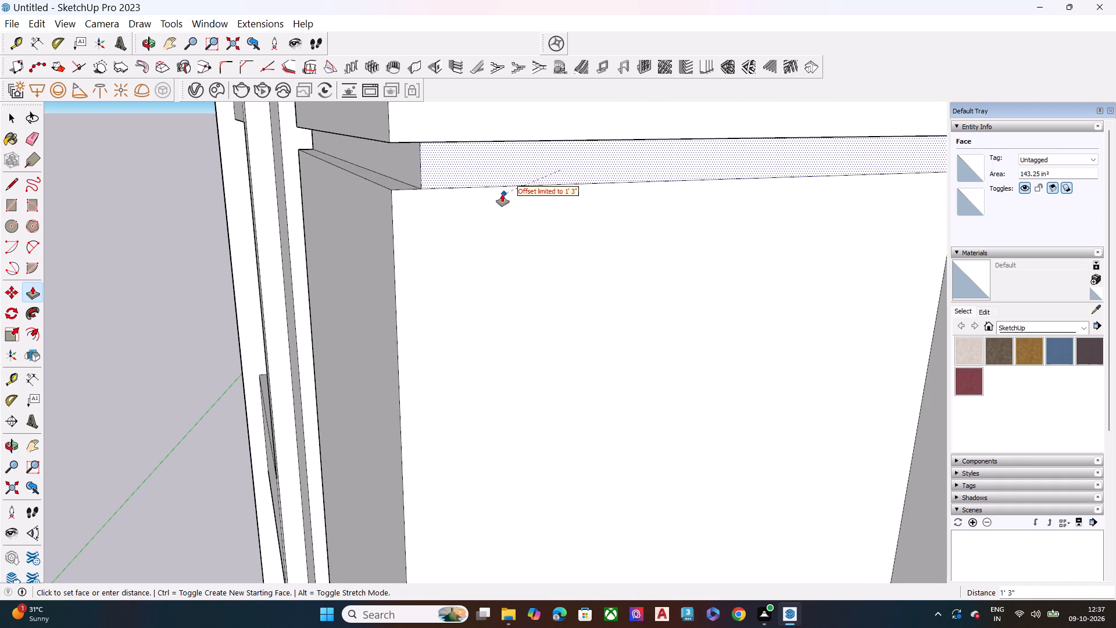
scroll(476, 196, down, 14)
scroll(474, 395, down, 9)
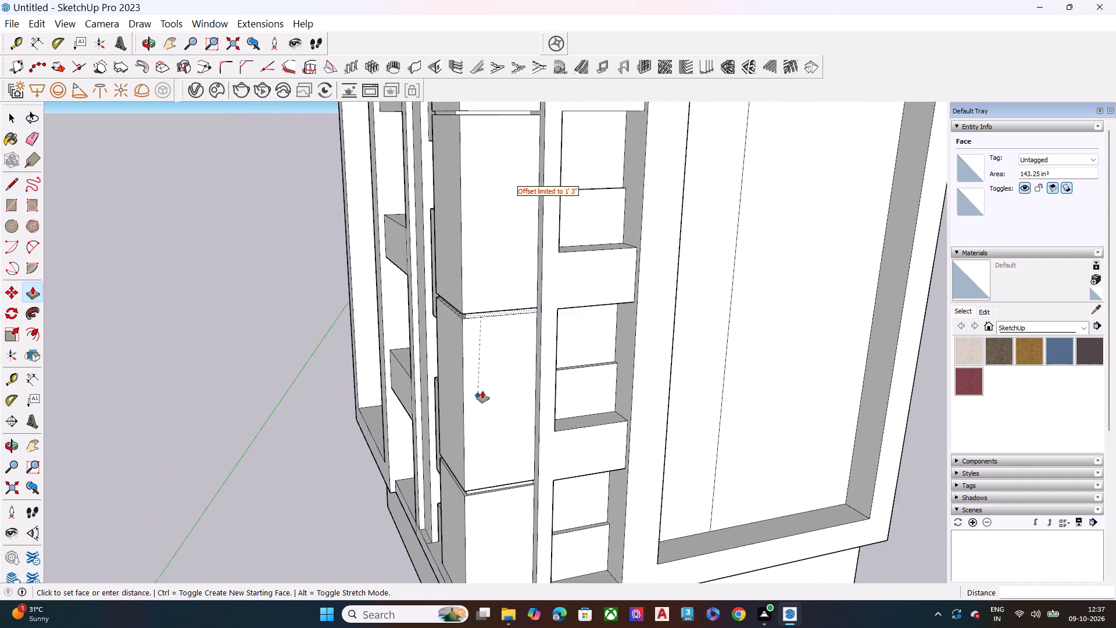
scroll(483, 490, up, 20)
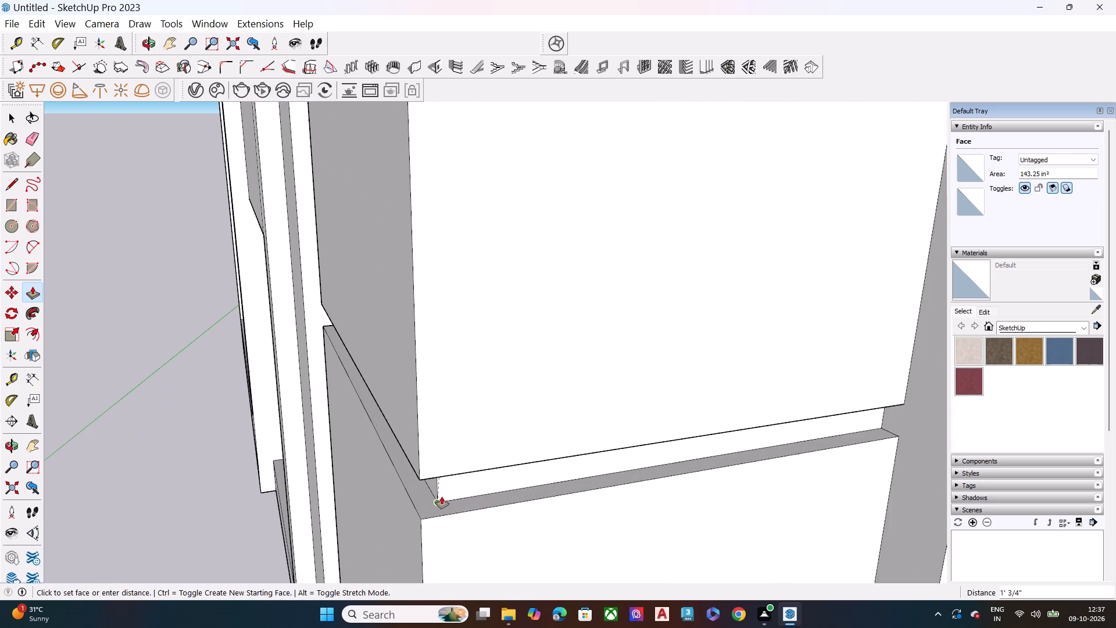
click(442, 497)
key(space)
Pull the matching strip face between the top and second corner blocks outward about 1' 3/4", referencing the gap below.
scroll(460, 426, down, 15)
scroll(479, 417, up, 1)
scroll(479, 417, down, 12)
scroll(479, 417, up, 1)
scroll(479, 417, down, 4)
scroll(482, 301, up, 1)
scroll(484, 300, down, 1)
scroll(486, 298, up, 18)
scroll(448, 304, up, 7)
middle_drag(412, 309, 485, 310)
key(space)
scroll(385, 302, down, 20)
scroll(385, 302, down, 15)
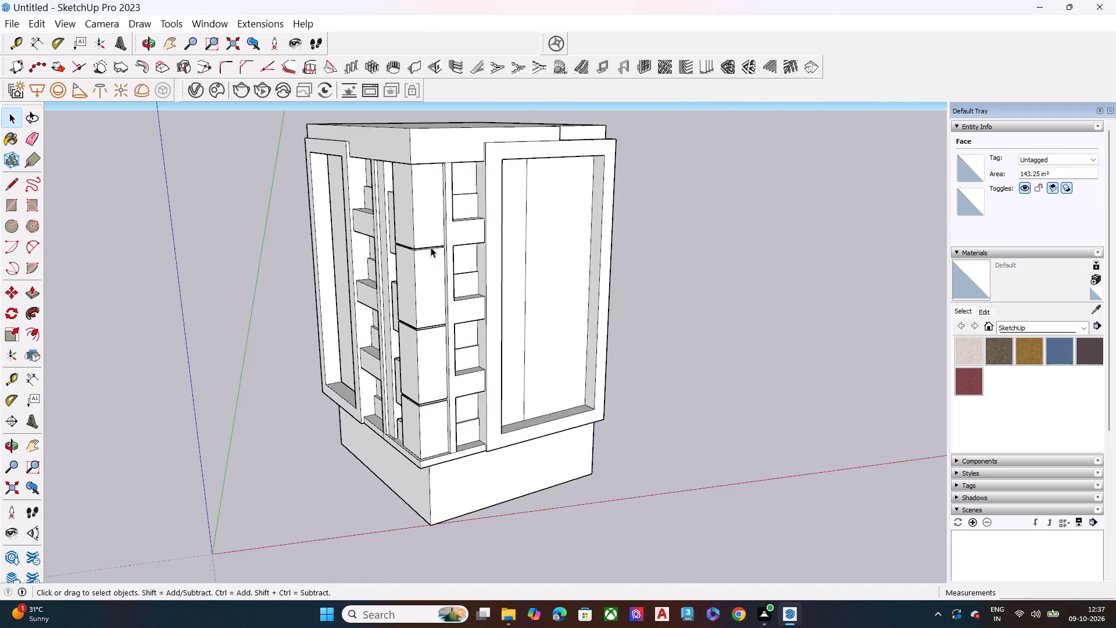
scroll(431, 244, up, 18)
middle_drag(387, 276, 388, 226)
scroll(388, 230, up, 8)
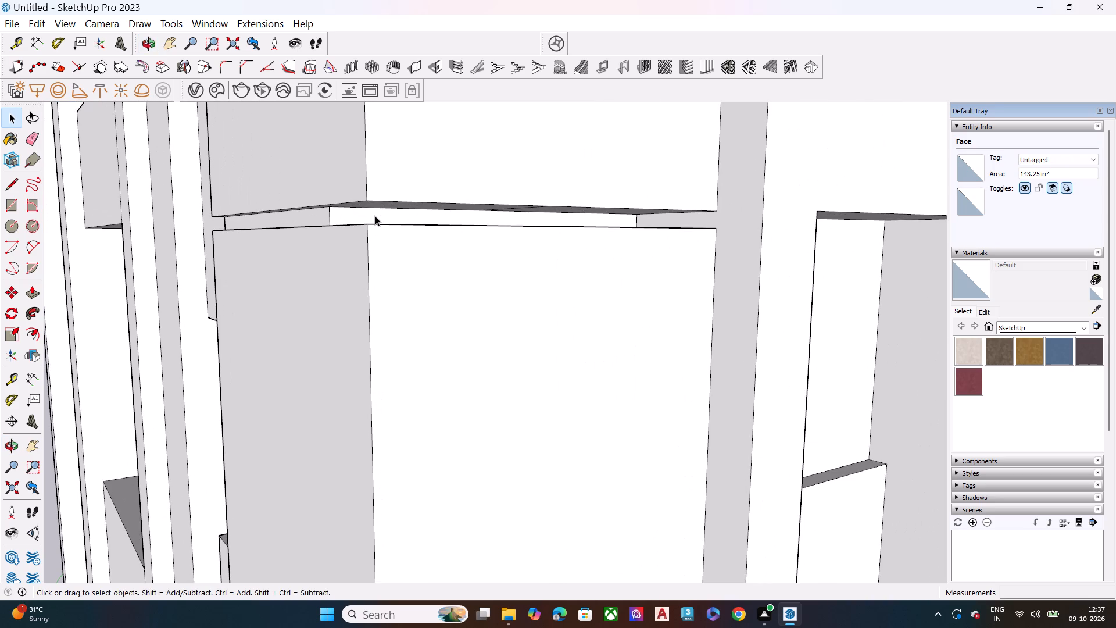
click(375, 216)
key(p)
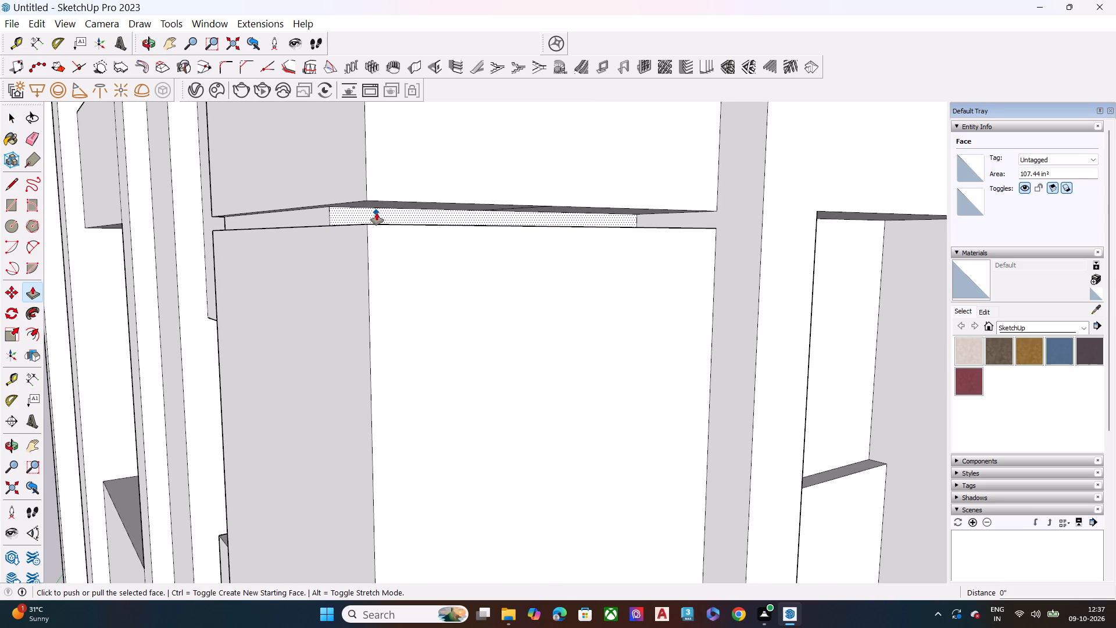
click(377, 213)
scroll(396, 220, down, 6)
scroll(383, 223, up, 1)
scroll(382, 223, down, 14)
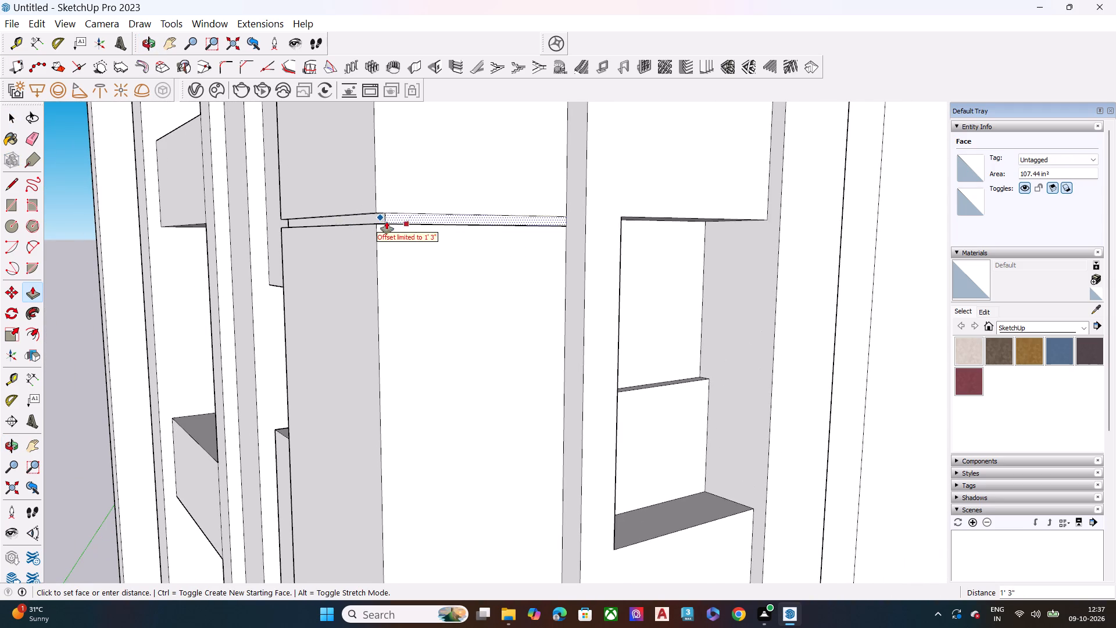
scroll(330, 212, down, 5)
scroll(338, 214, up, 2)
scroll(341, 215, down, 3)
scroll(380, 543, down, 1)
scroll(369, 540, up, 8)
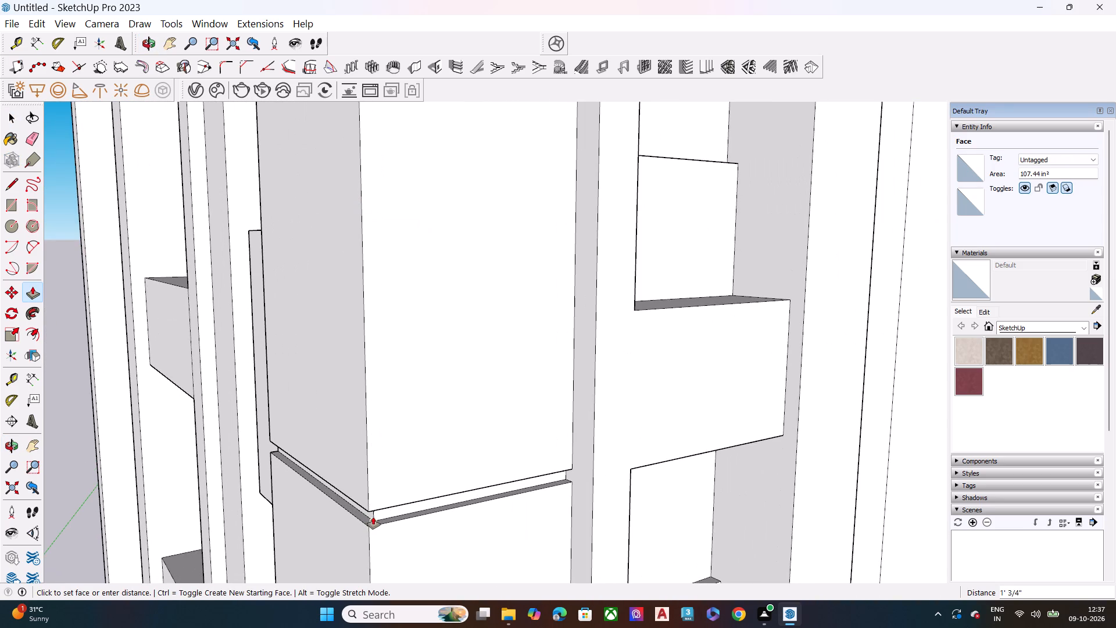
click(373, 517)
key(space)
Draw a horizontal line across the front face of the pier beside the slim panels, level with the top edge of the uppermost corner-block gap.
scroll(405, 487, down, 16)
middle_drag(404, 386, 448, 390)
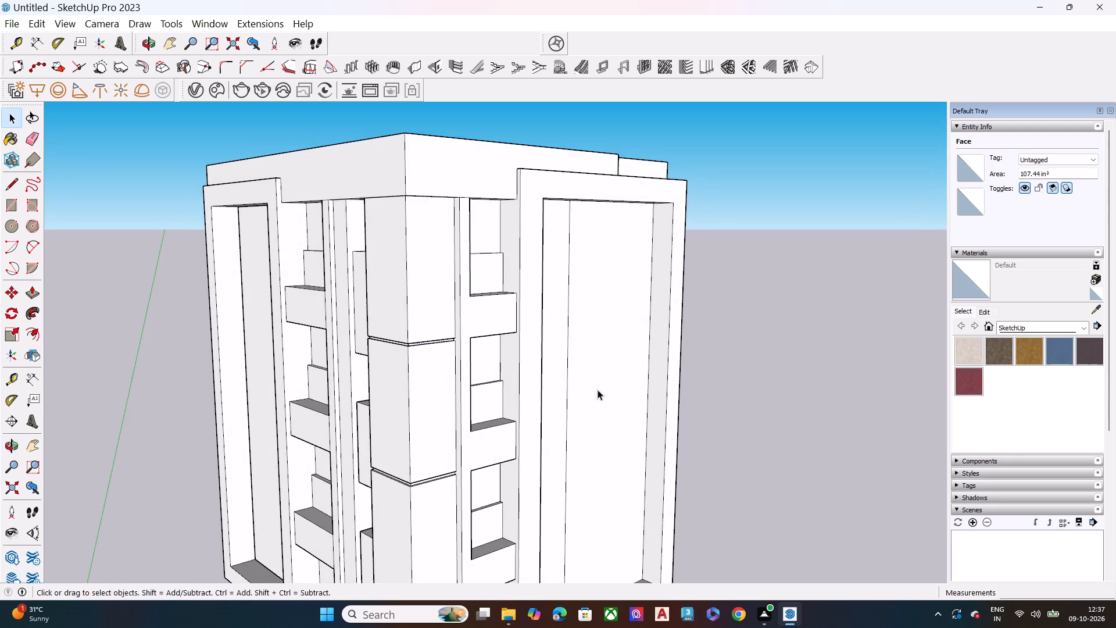
middle_click(611, 390)
middle_drag(314, 401, 321, 422)
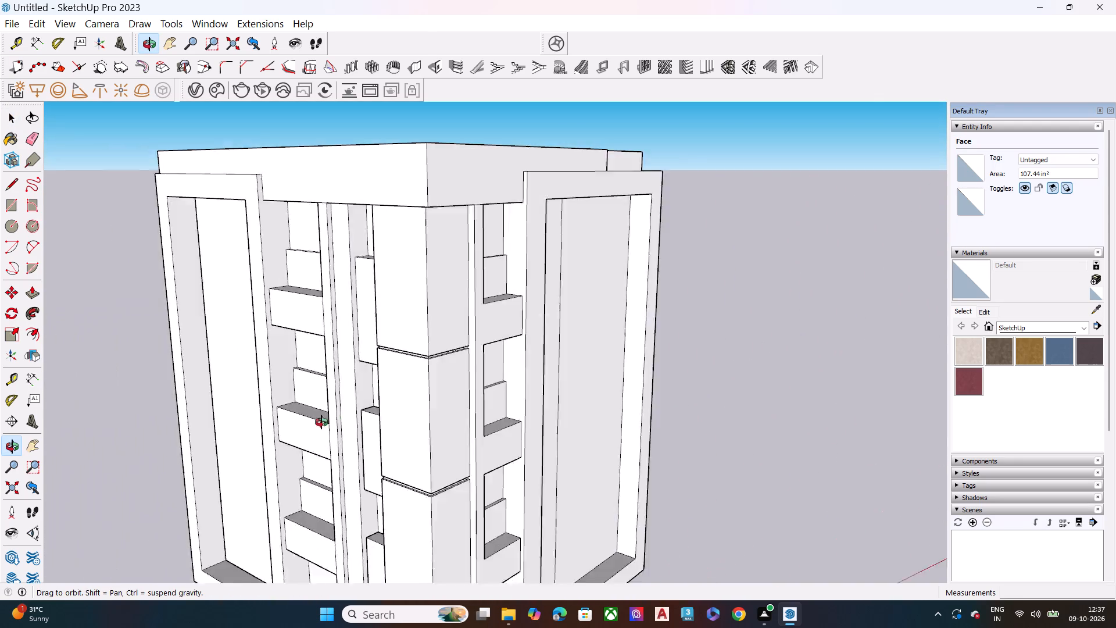
middle_drag(321, 422, 270, 414)
scroll(307, 241, up, 7)
scroll(406, 338, down, 4)
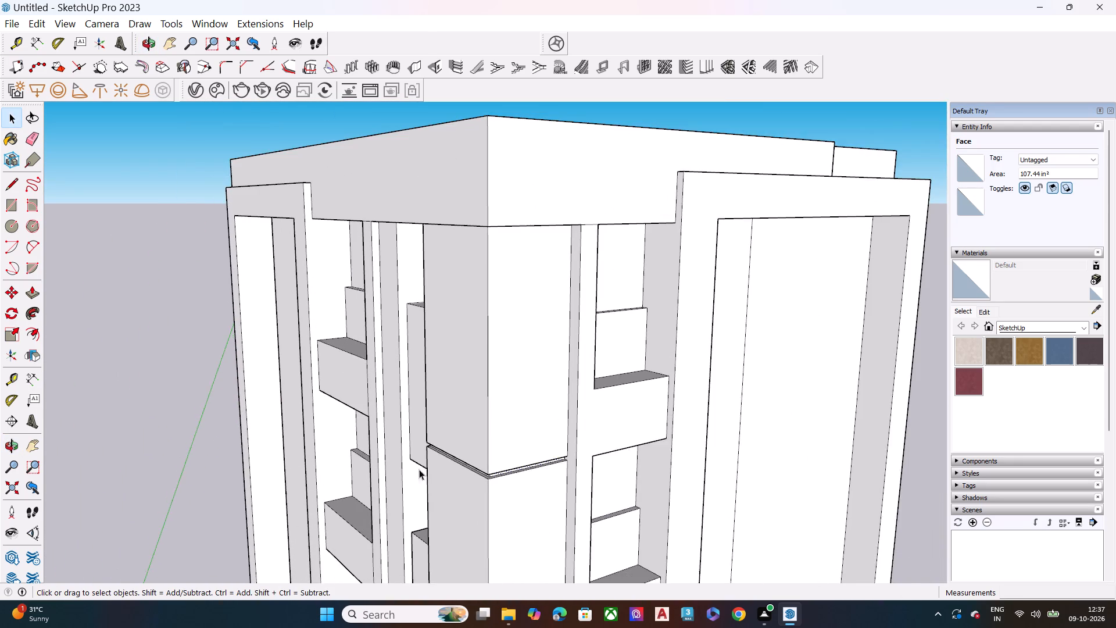
middle_drag(418, 469, 398, 439)
scroll(398, 439, up, 8)
key(l)
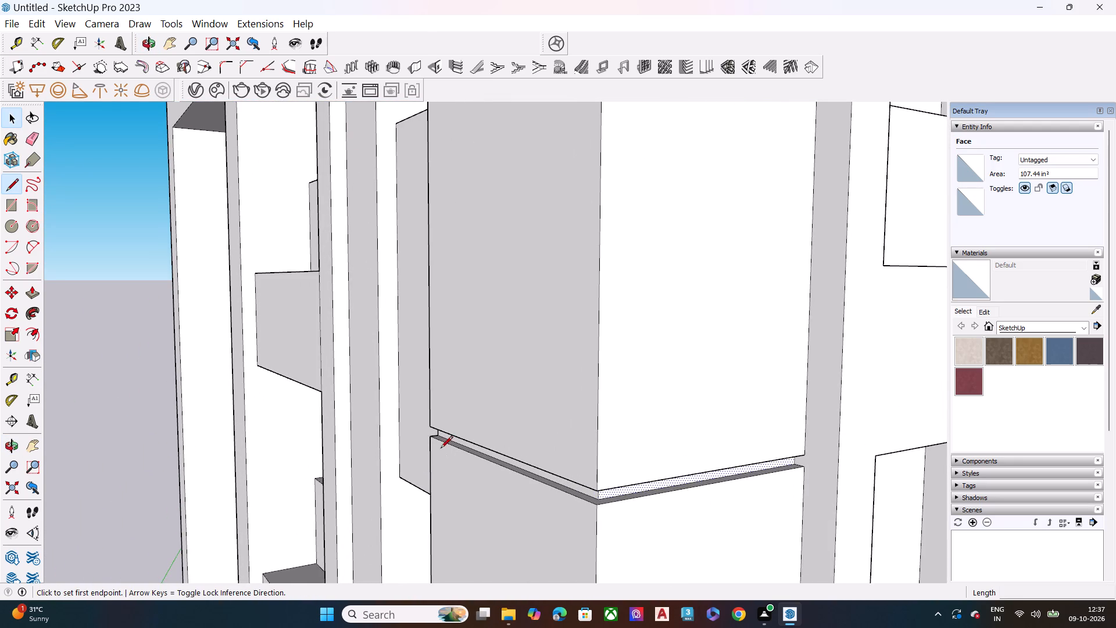
middle_drag(399, 439, 812, 414)
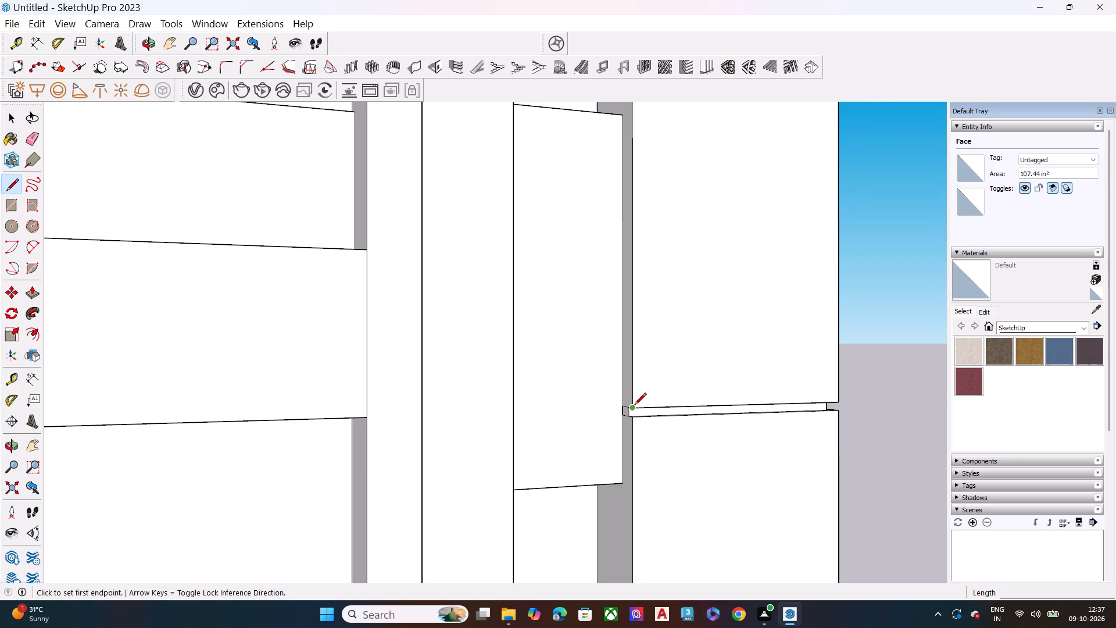
click(512, 408)
middle_drag(448, 412, 170, 430)
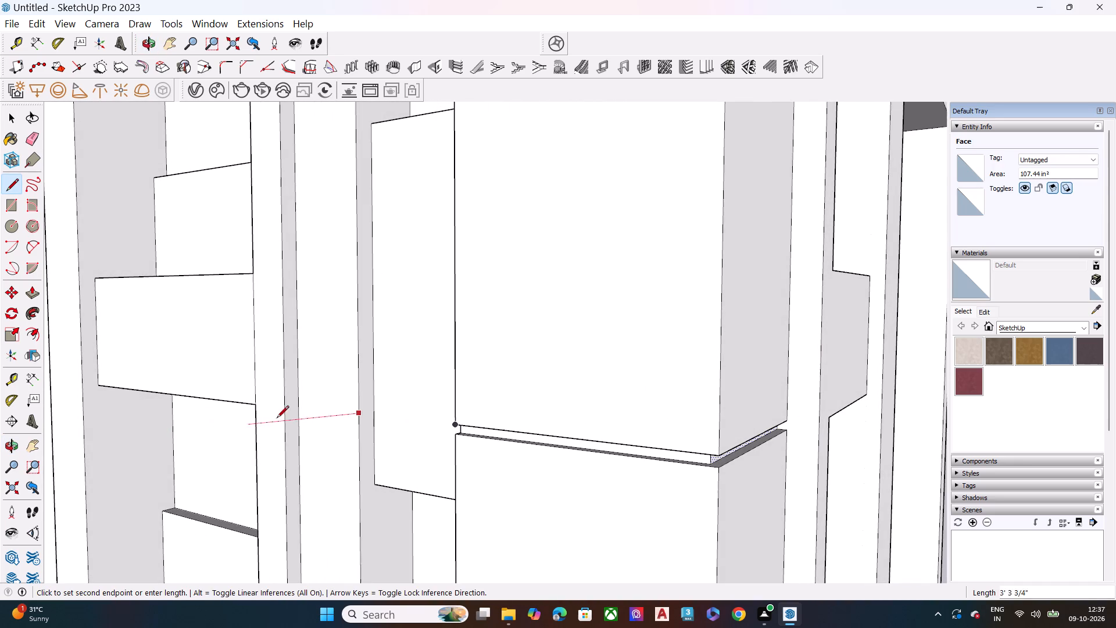
click(299, 404)
key(space)
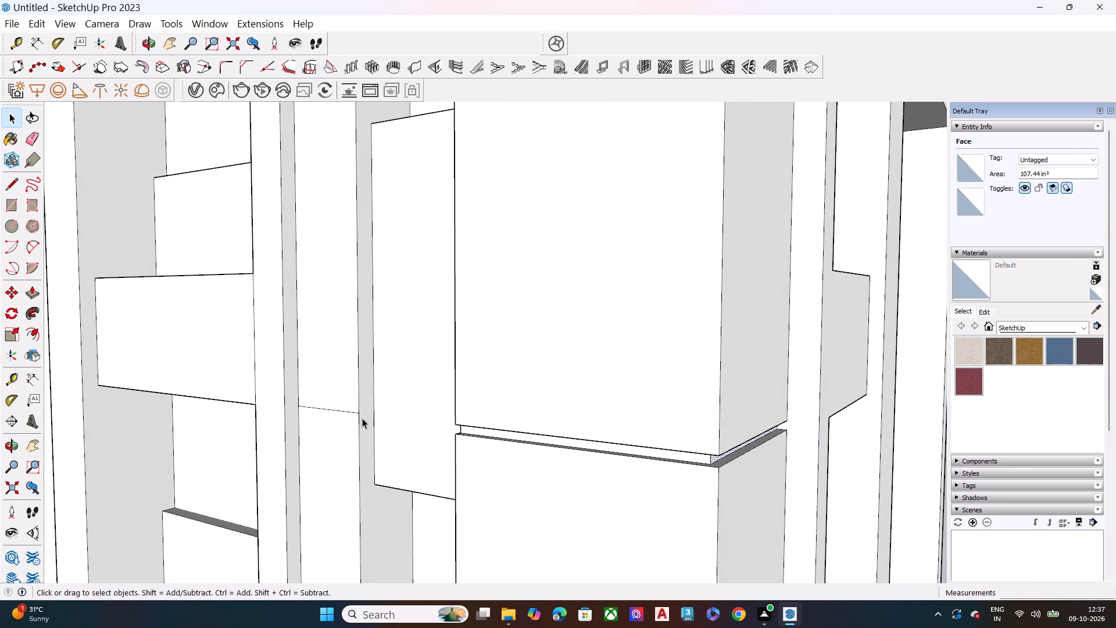
Draw a second horizontal line across the same pier face, level with the bottom edge of the uppermost corner-block gap.
scroll(363, 418, up, 2)
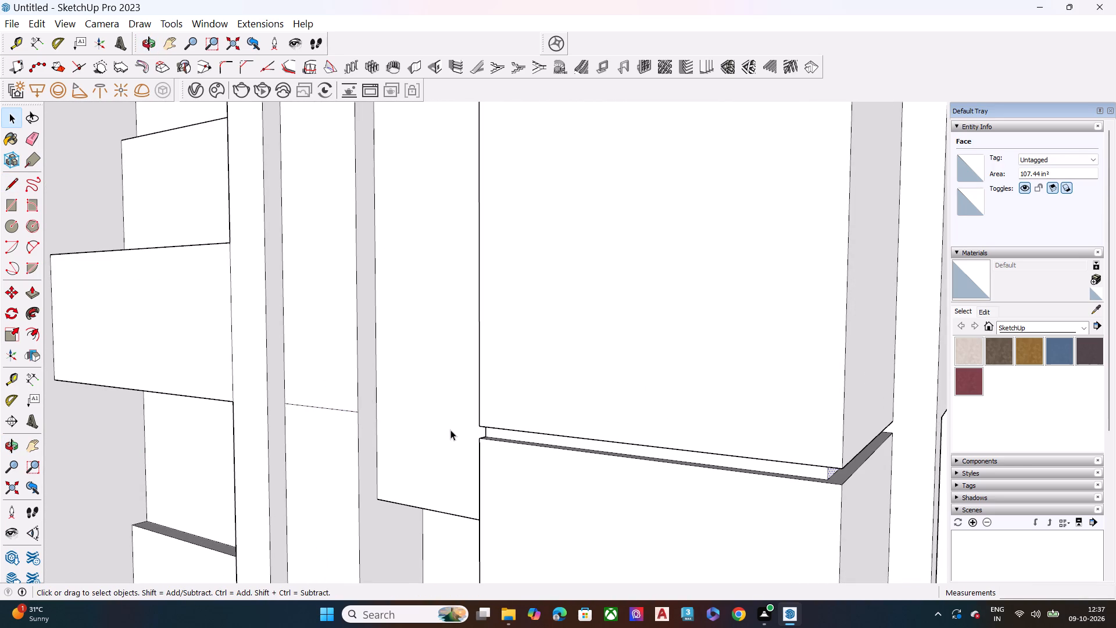
key(l)
click(479, 440)
key(Escape)
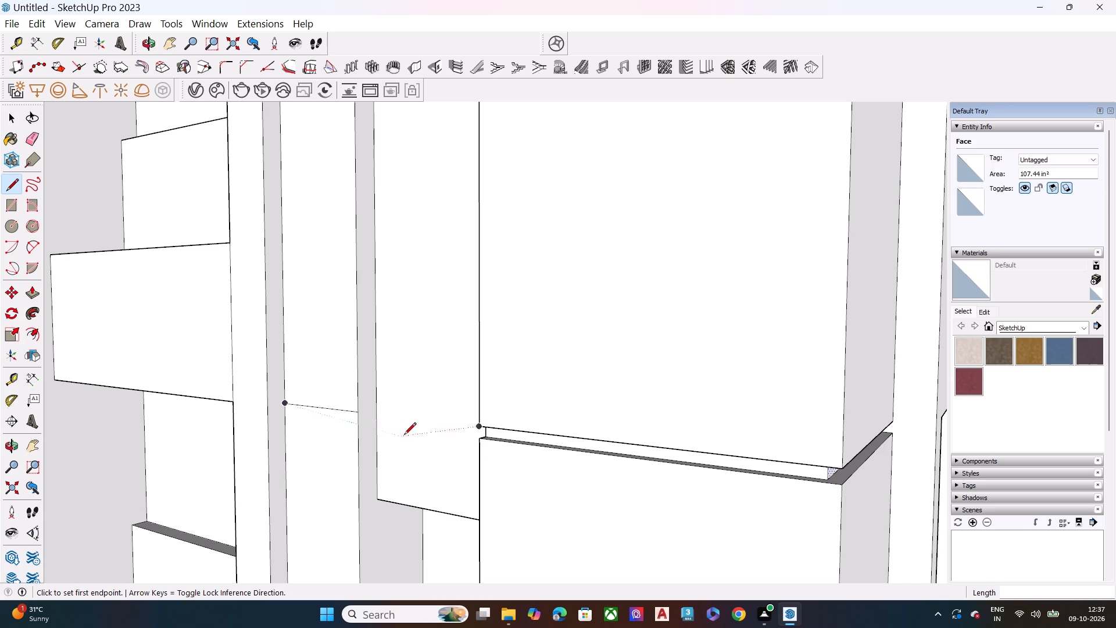
click(359, 424)
click(287, 412)
key(space)
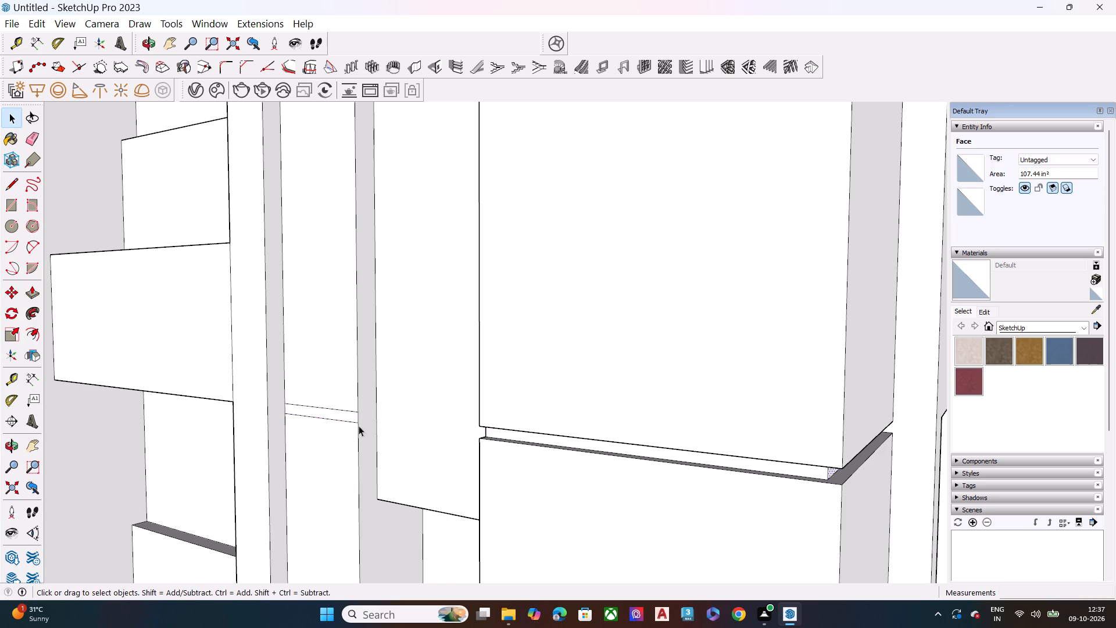
Continue both horizontal lines around the pier's edge with 5 1/2" lines across its narrow side face.
middle_drag(371, 424, 323, 423)
scroll(326, 423, up, 7)
key(l)
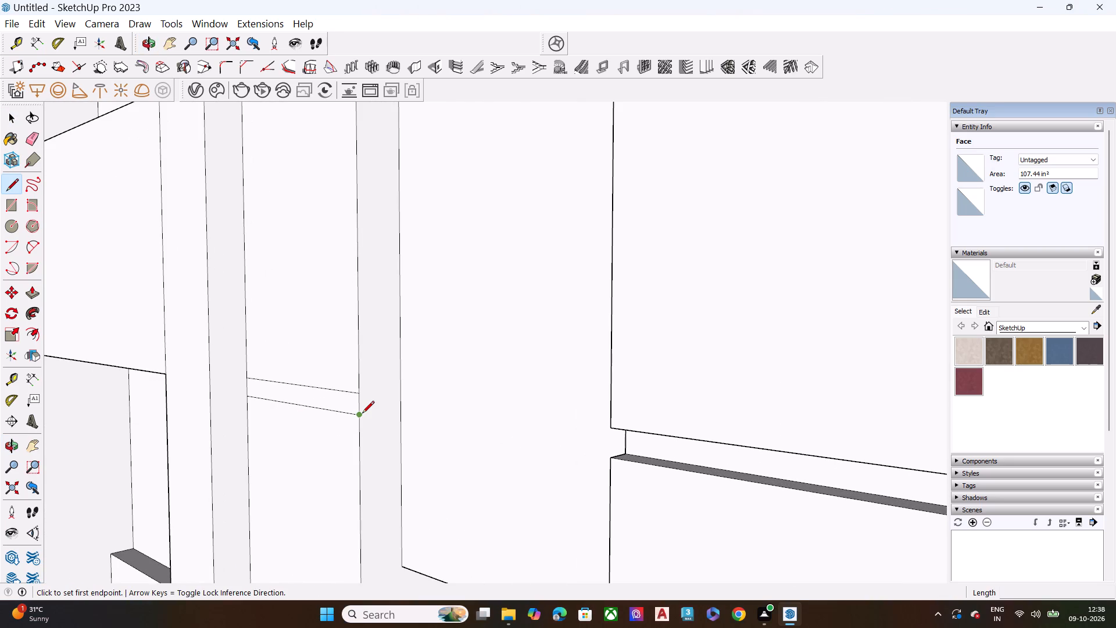
click(357, 418)
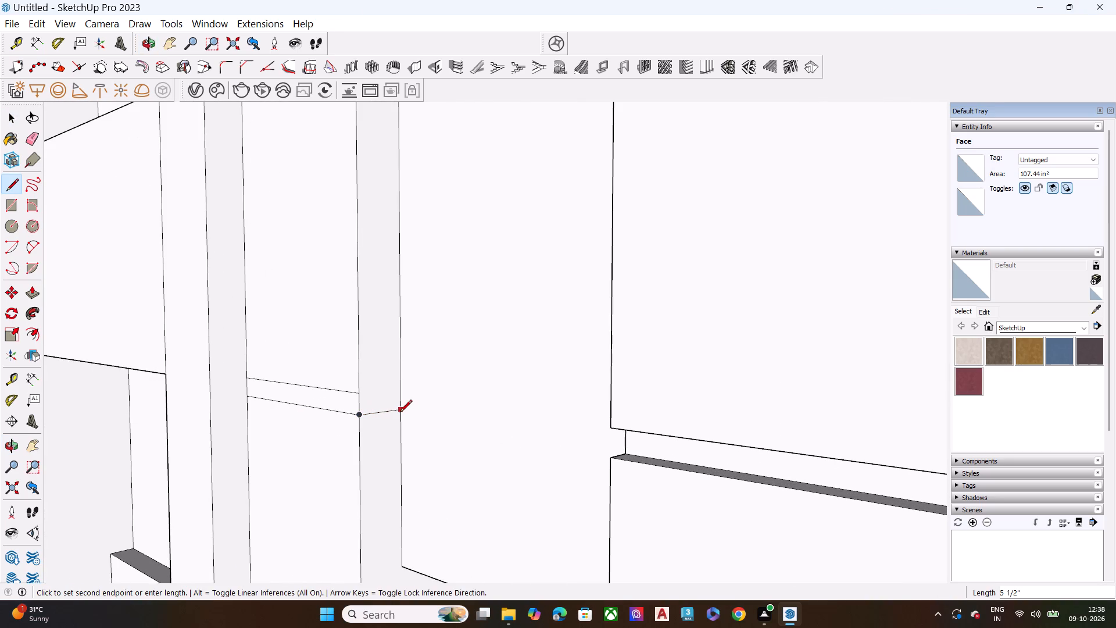
click(400, 413)
key(space)
key(space)
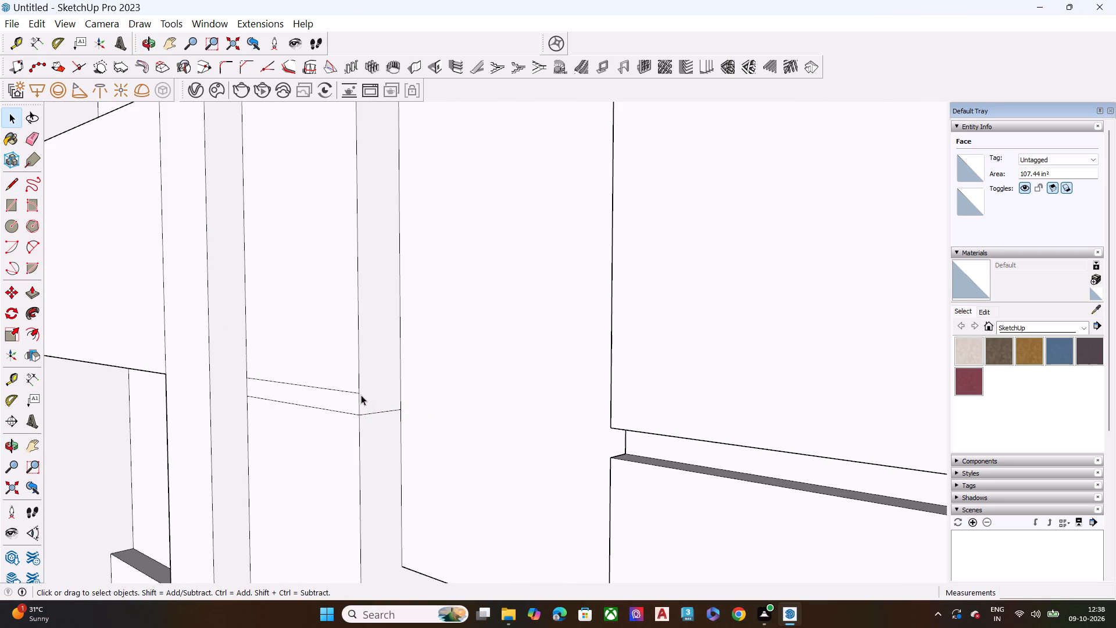
key(l)
click(360, 394)
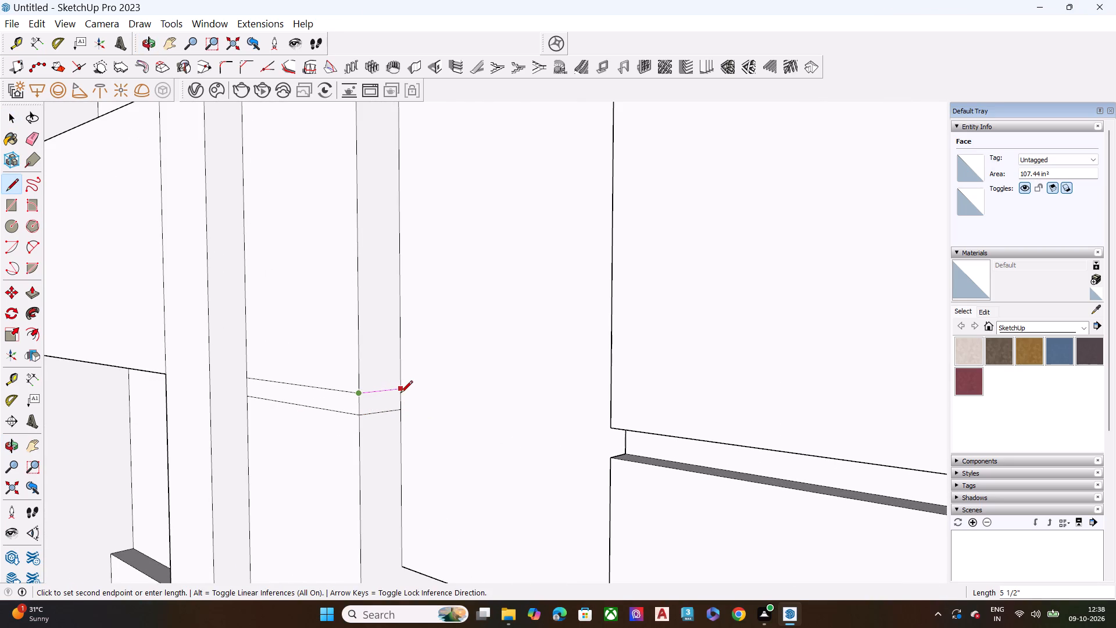
click(400, 394)
key(space)
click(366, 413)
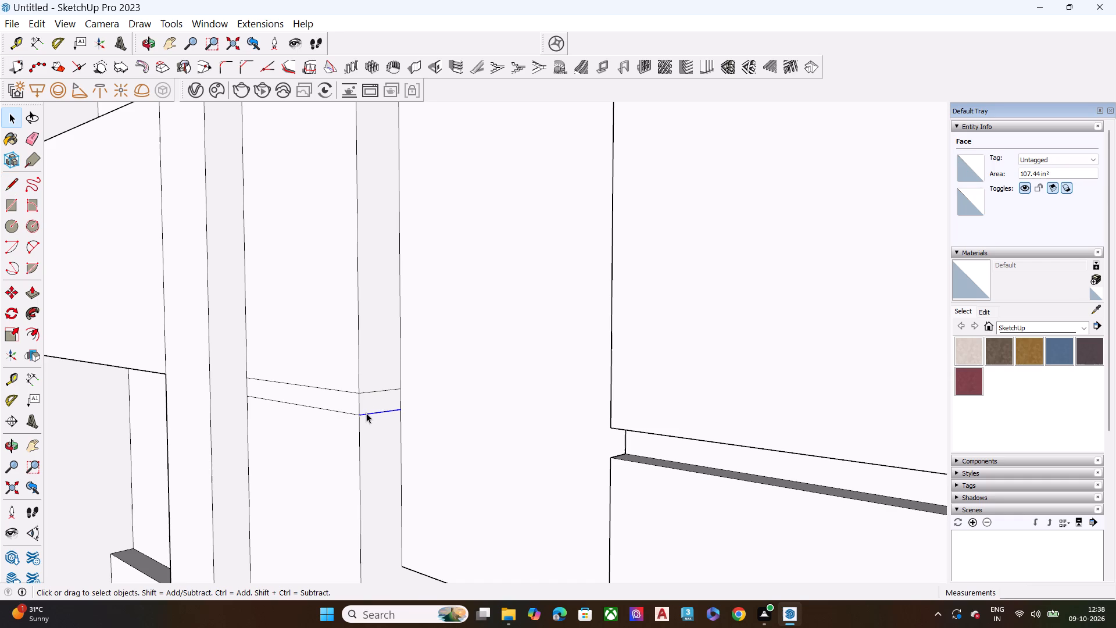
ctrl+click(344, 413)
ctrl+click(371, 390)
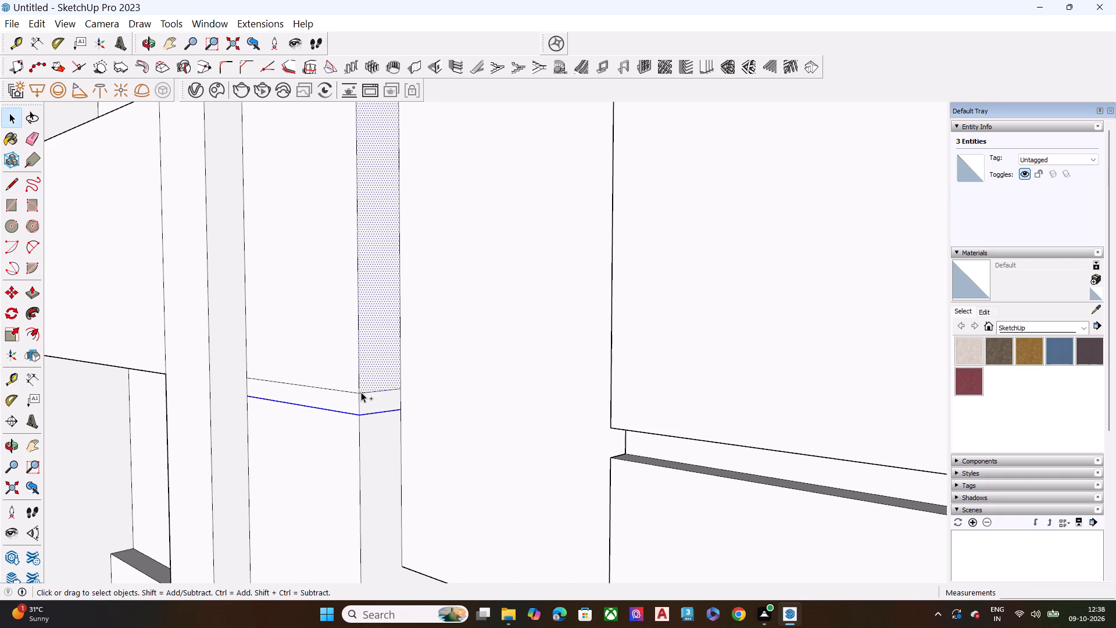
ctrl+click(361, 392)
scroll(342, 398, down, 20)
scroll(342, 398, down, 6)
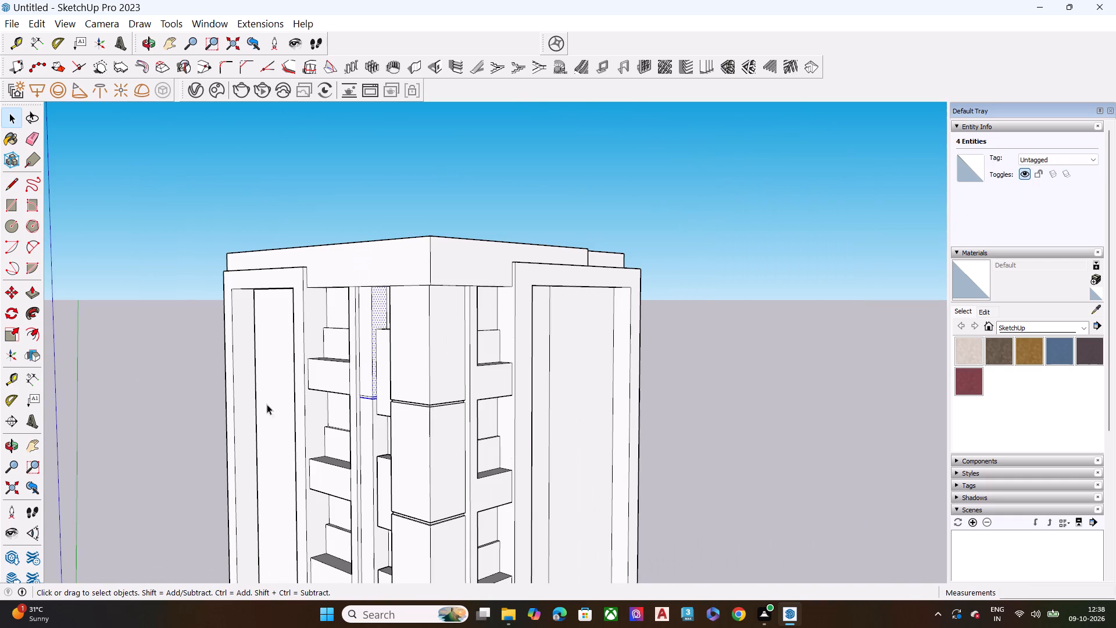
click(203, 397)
Copy the pier's four groove edges straight down 10' 3/4" to the level of the next corner-block gap.
scroll(379, 394, up, 2)
scroll(380, 394, down, 2)
scroll(380, 394, up, 16)
click(370, 393)
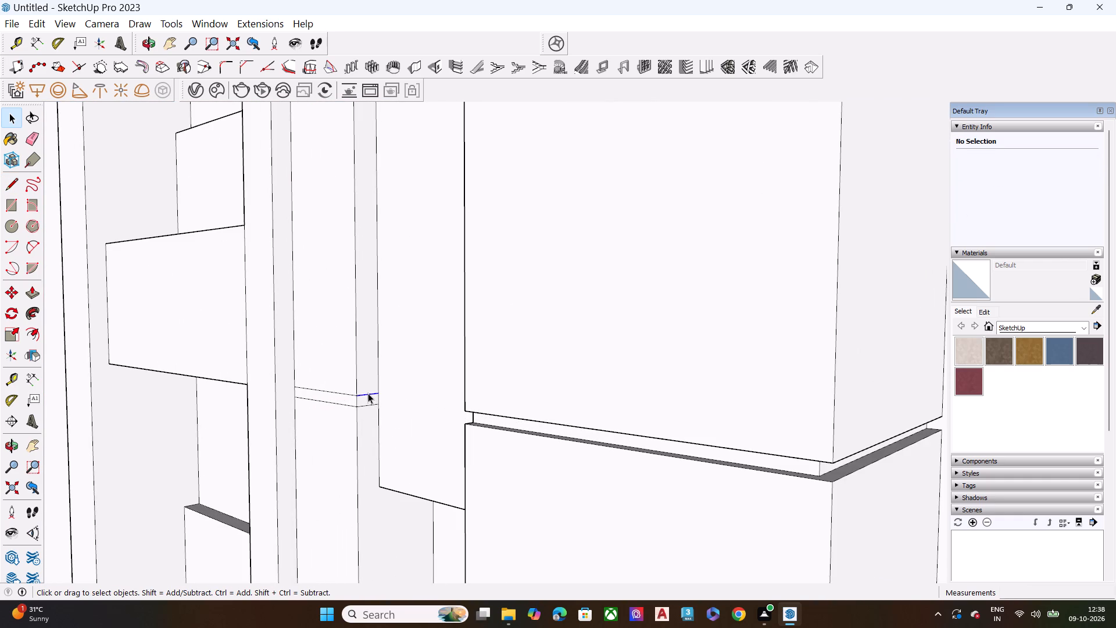
ctrl+click(345, 393)
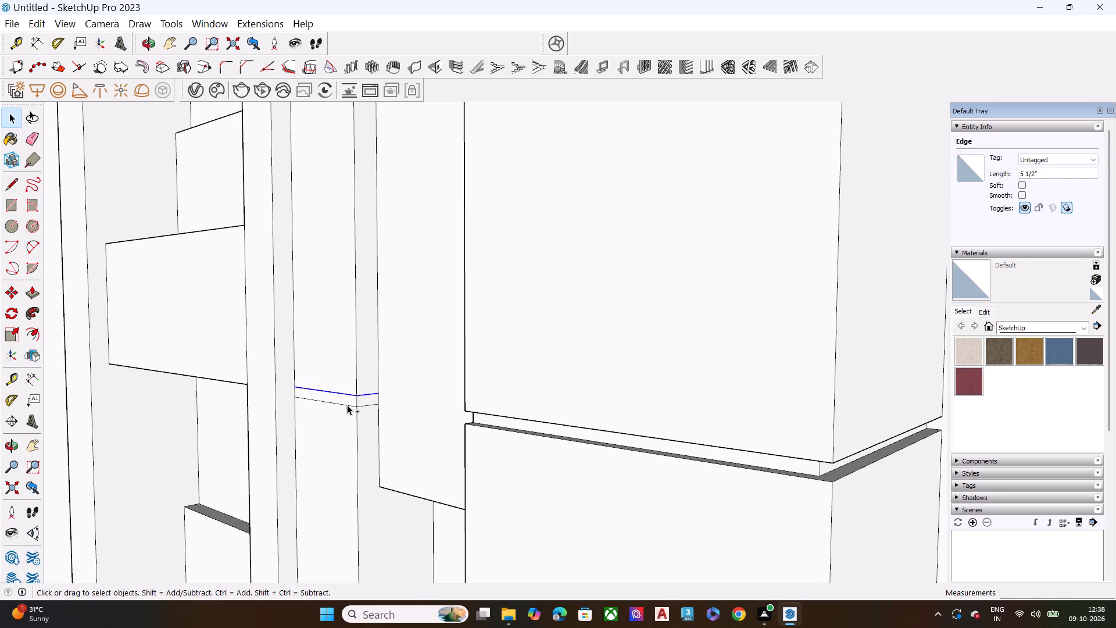
ctrl+click(347, 405)
ctrl+click(359, 406)
key(m)
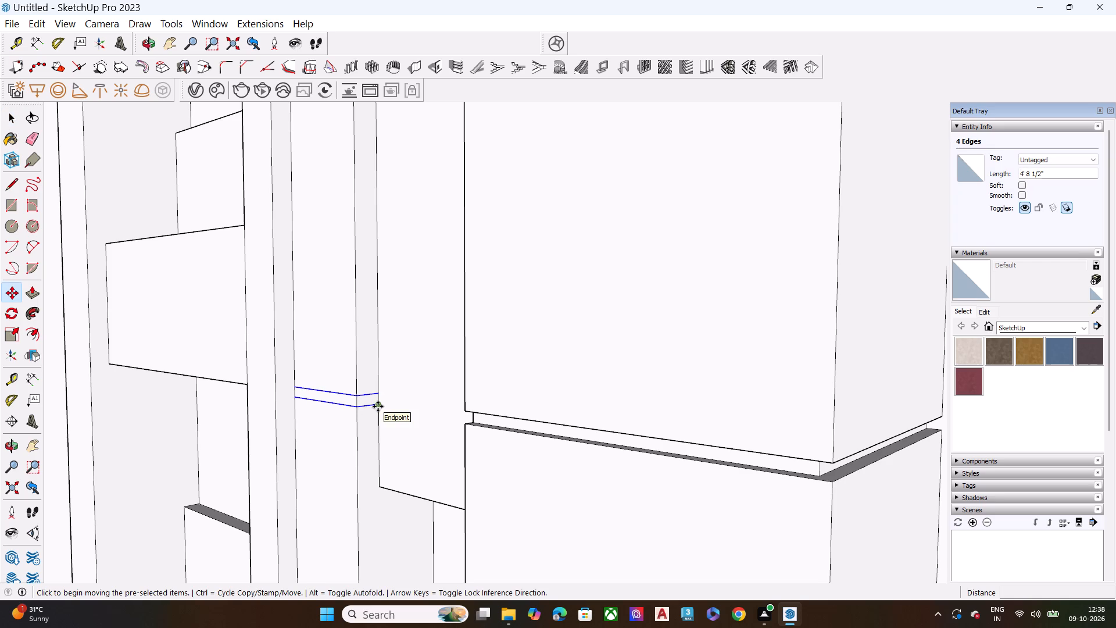
click(378, 406)
scroll(346, 396, down, 7)
scroll(387, 366, down, 6)
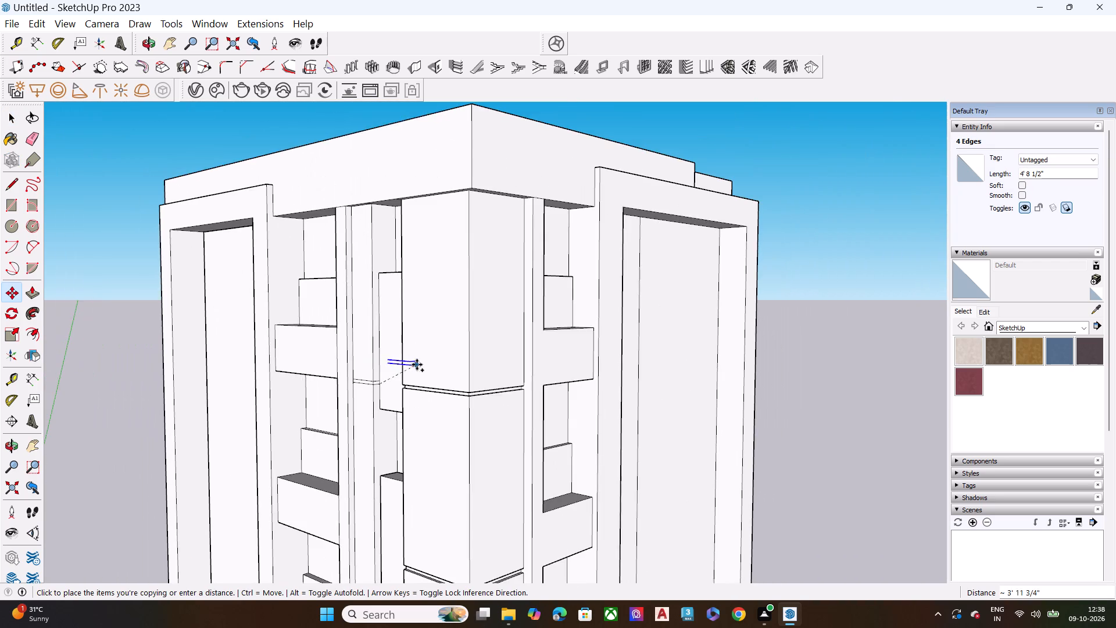
scroll(380, 363, down, 10)
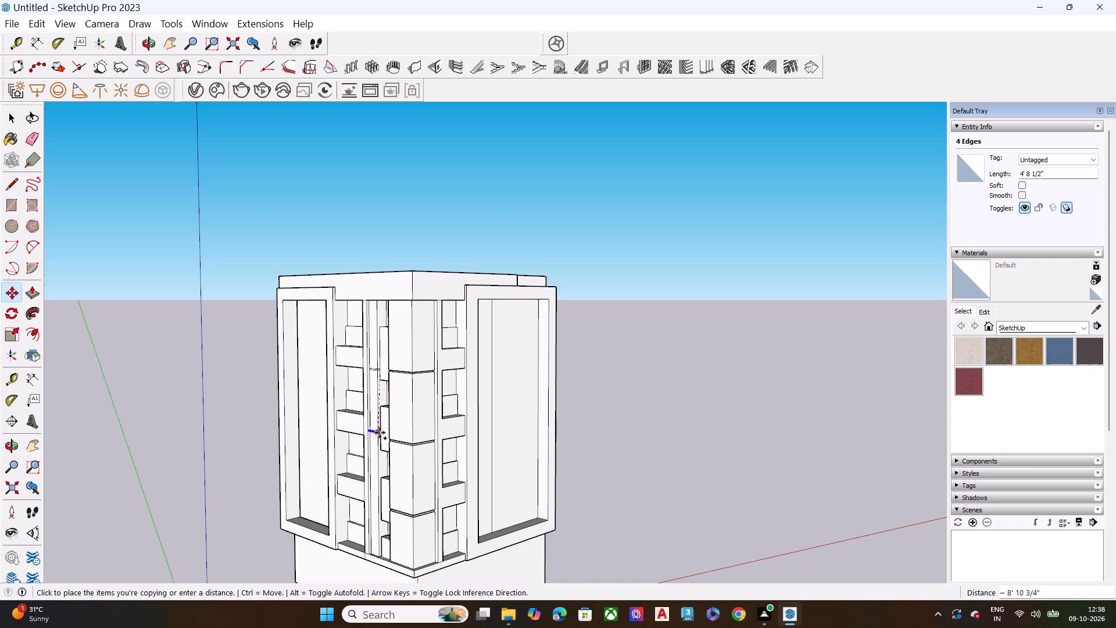
scroll(380, 439, up, 9)
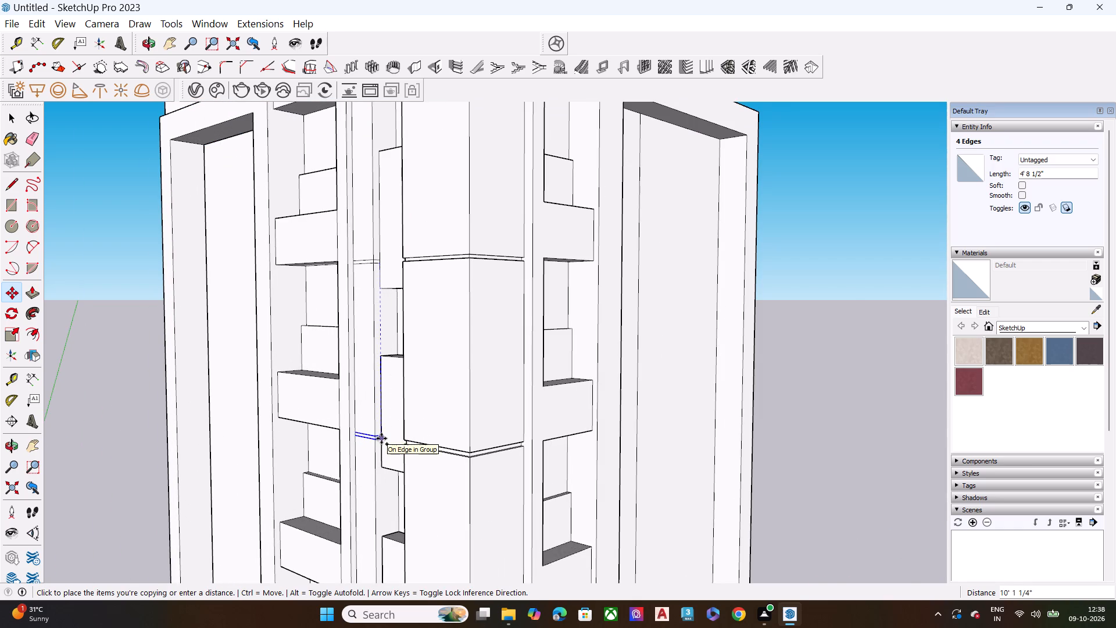
scroll(381, 438, up, 3)
scroll(381, 438, down, 2)
scroll(381, 438, up, 1)
scroll(381, 438, down, 1)
scroll(381, 438, up, 4)
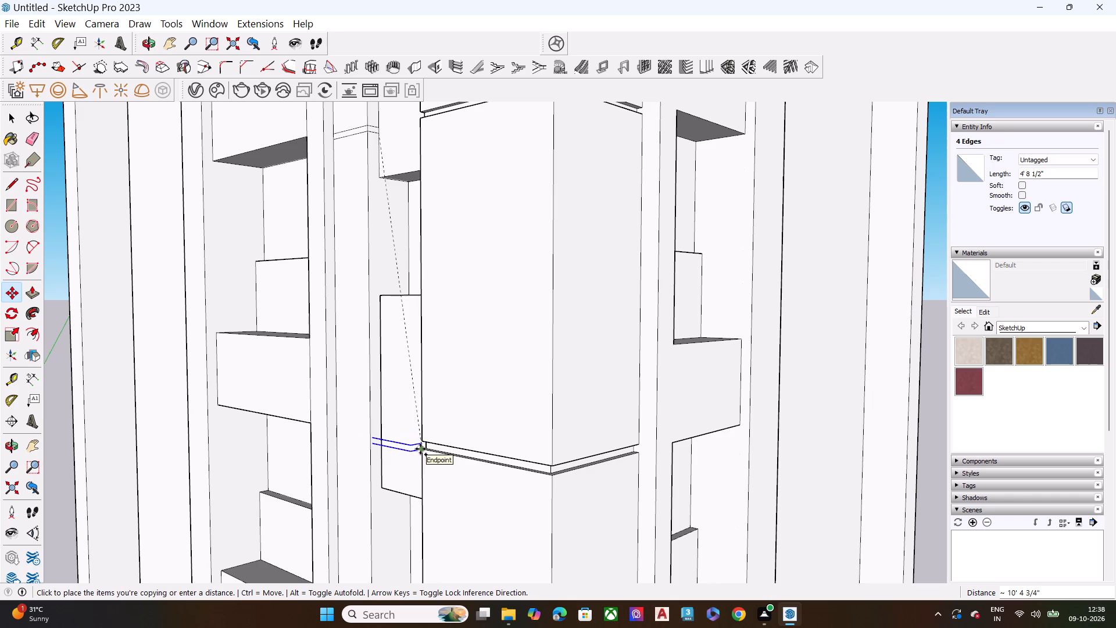
click(380, 431)
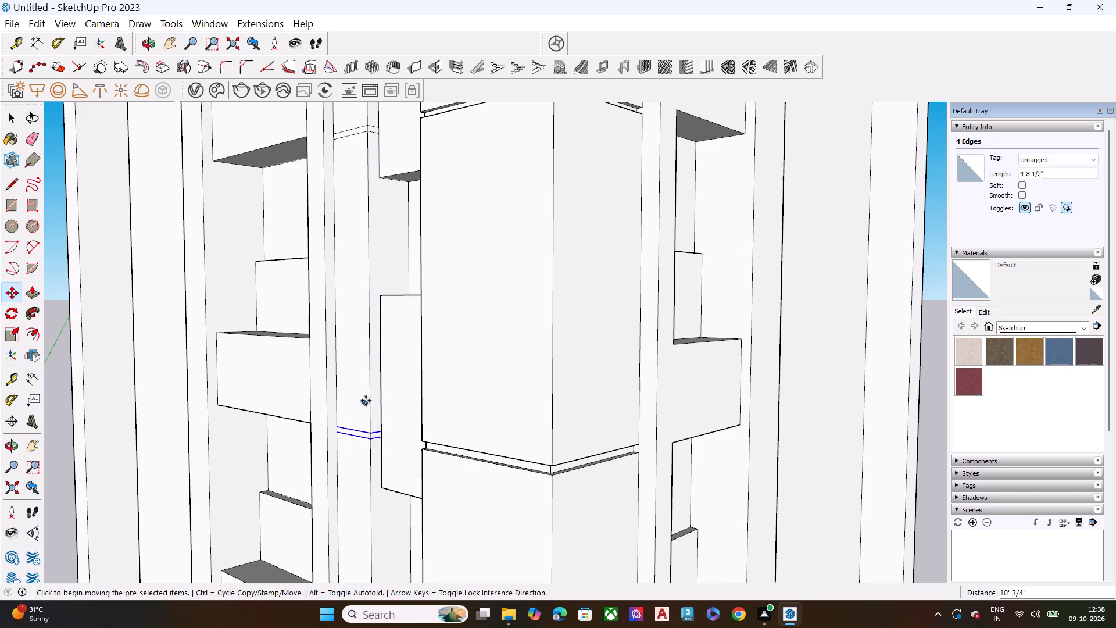
Copy the pier's four groove edges another 10' 3 1/2" straight down, to the level of the third corner-block gap.
scroll(366, 401, down, 6)
scroll(377, 431, up, 9)
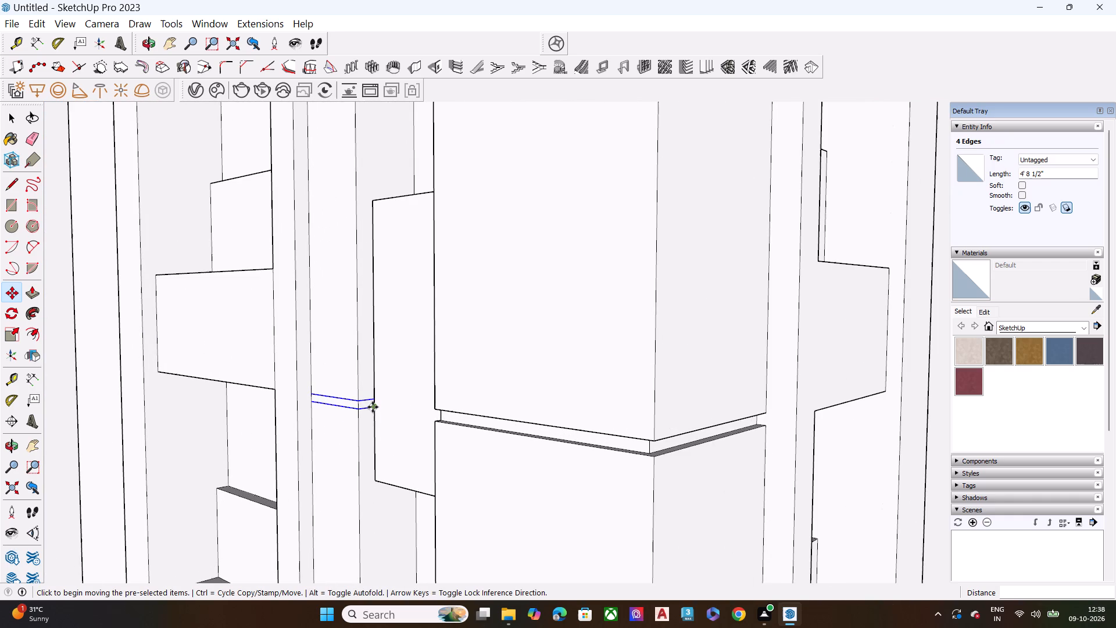
click(373, 407)
scroll(349, 413, down, 7)
scroll(423, 349, down, 6)
scroll(423, 349, up, 1)
scroll(423, 349, down, 7)
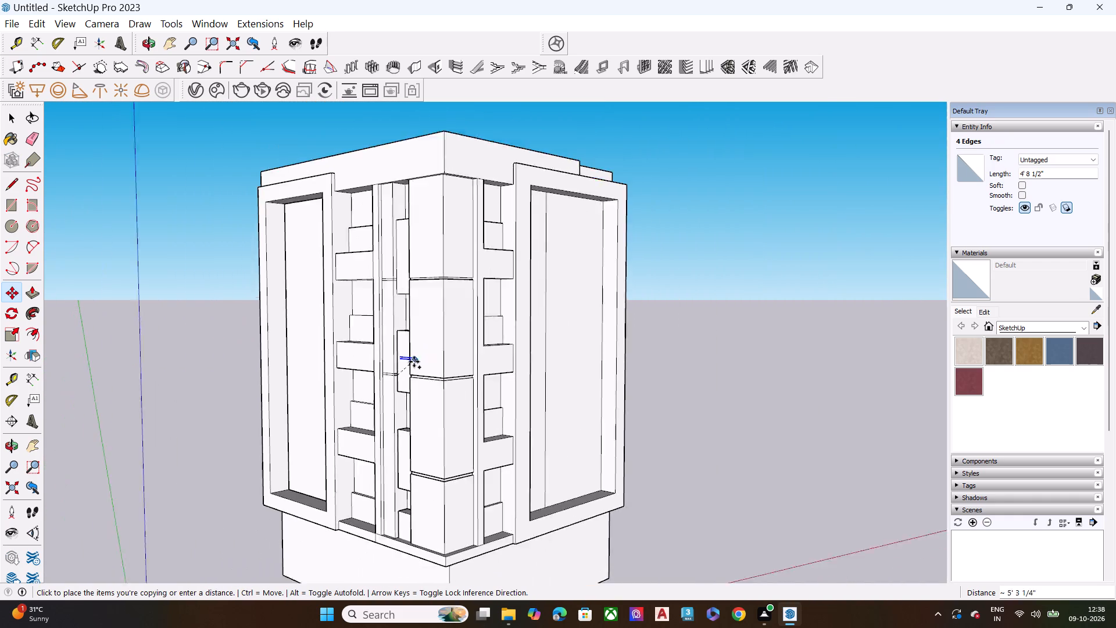
scroll(400, 458, up, 11)
scroll(410, 448, down, 1)
scroll(410, 447, up, 8)
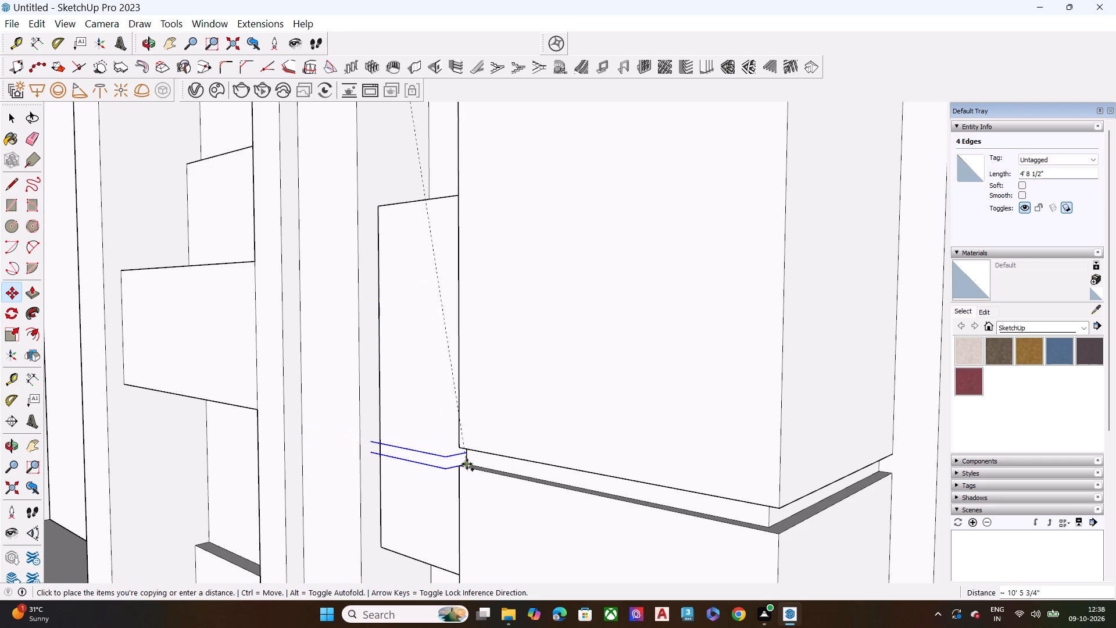
click(378, 449)
key(Escape)
Check by selection whether the lowest groove band on the pier's narrow side face is separate from the surrounding face.
middle_drag(389, 459, 397, 439)
scroll(397, 439, up, 7)
key(space)
scroll(318, 442, up, 10)
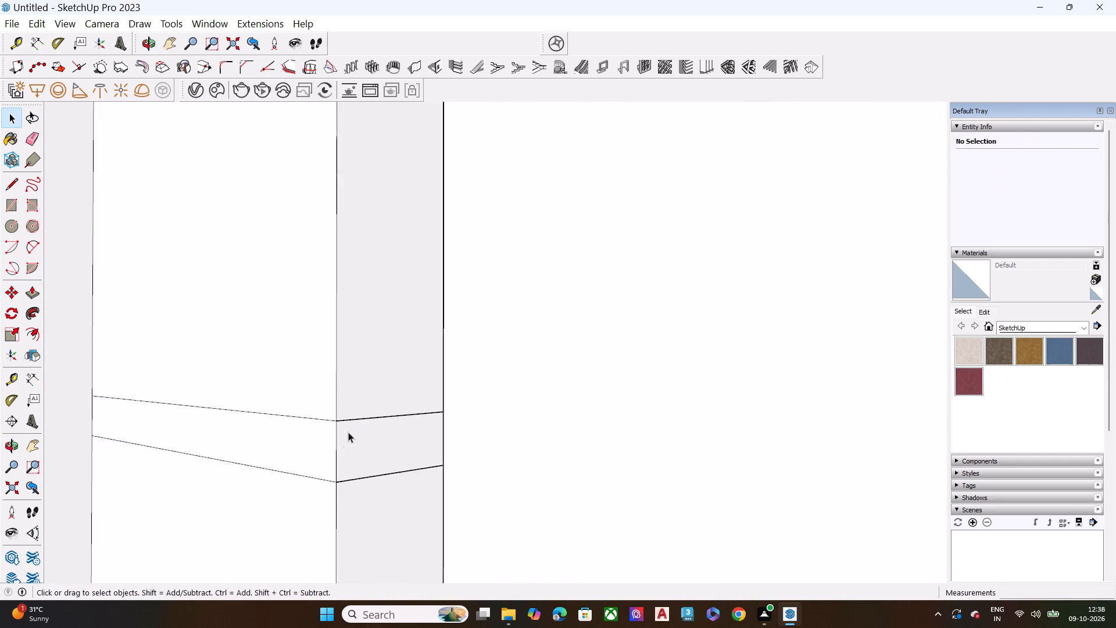
scroll(348, 432, up, 6)
click(357, 441)
triple_click(371, 452)
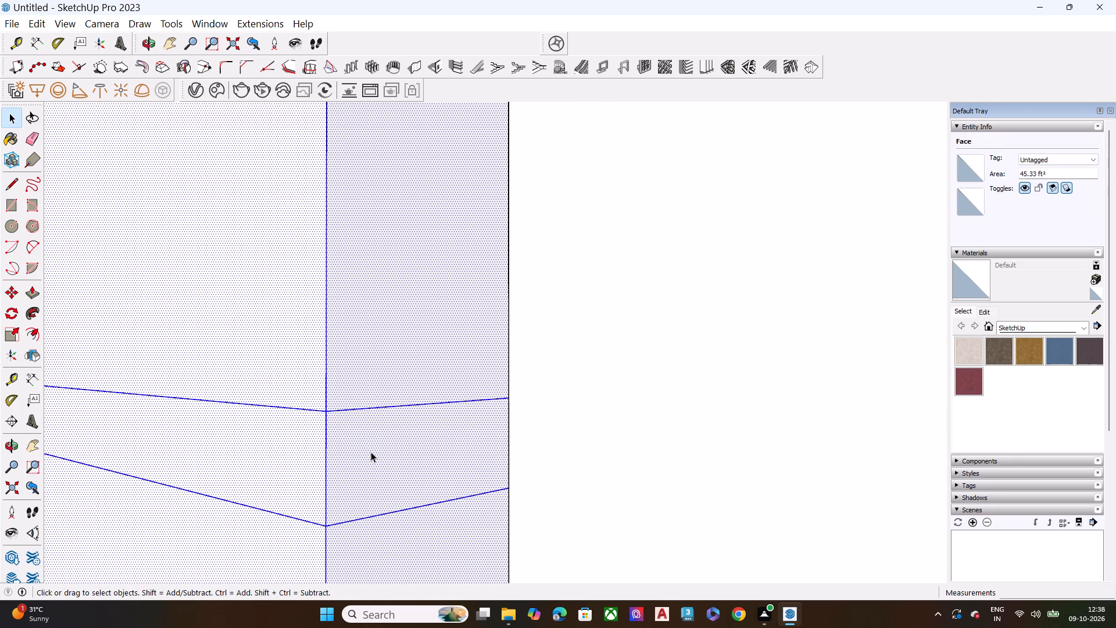
key(Escape)
scroll(371, 417, down, 8)
scroll(383, 426, up, 2)
double_click(383, 426)
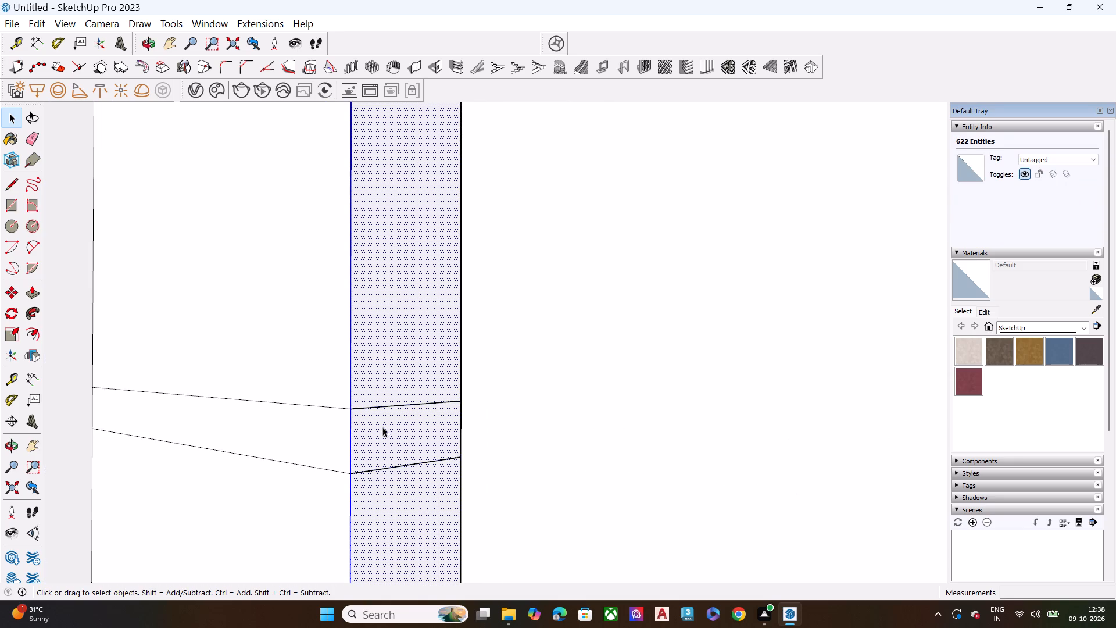
click(380, 420)
click(375, 437)
click(363, 409)
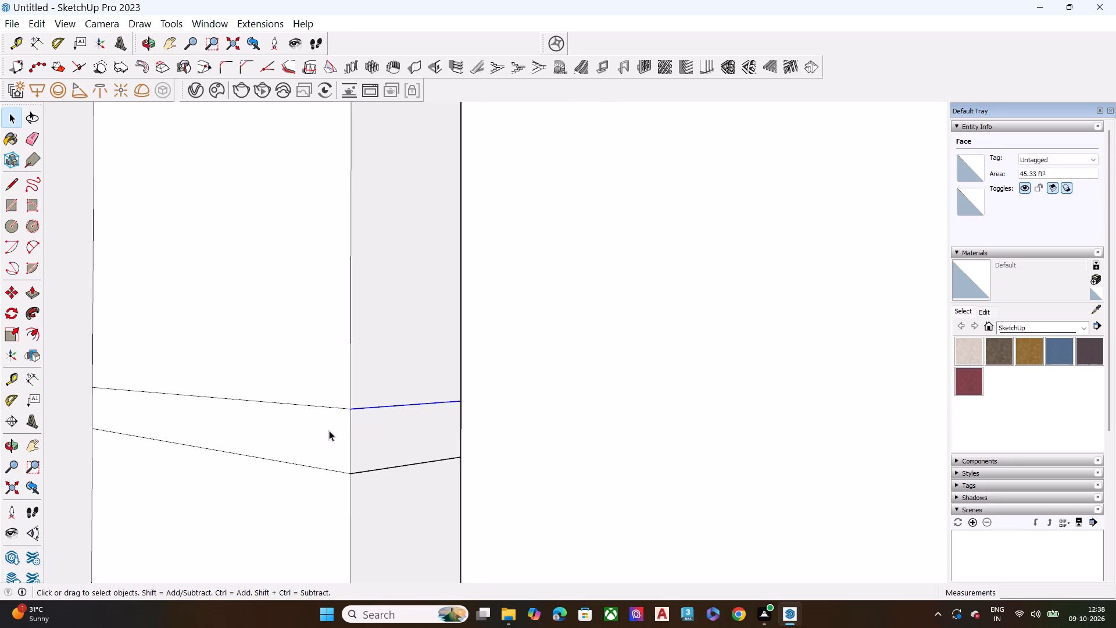
middle_drag(334, 430, 478, 444)
scroll(470, 451, up, 10)
scroll(484, 494, down, 1)
middle_drag(481, 515, 597, 426)
middle_drag(535, 513, 302, 530)
click(499, 512)
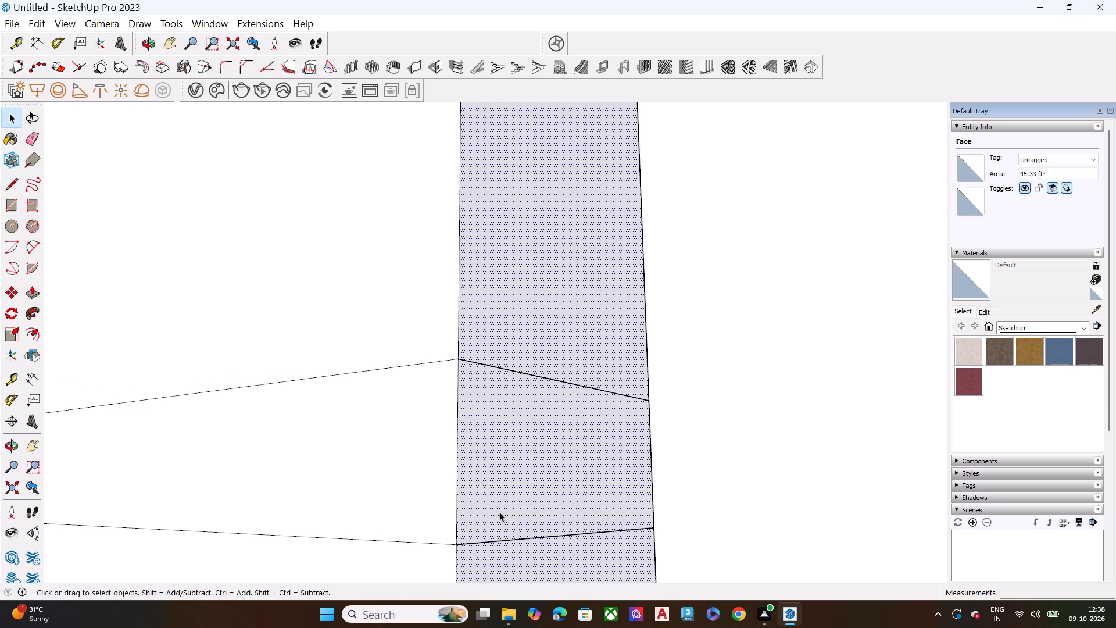
Push the lowest groove band on the pier's front face 2" inward.
click(378, 465)
scroll(377, 465, down, 1)
key(p)
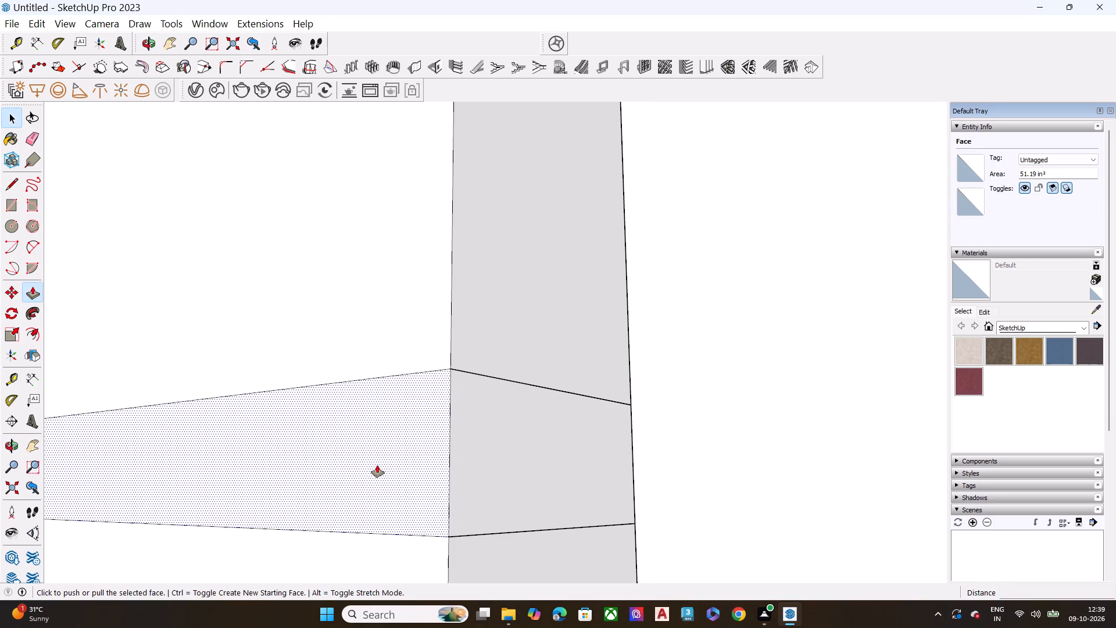
click(377, 465)
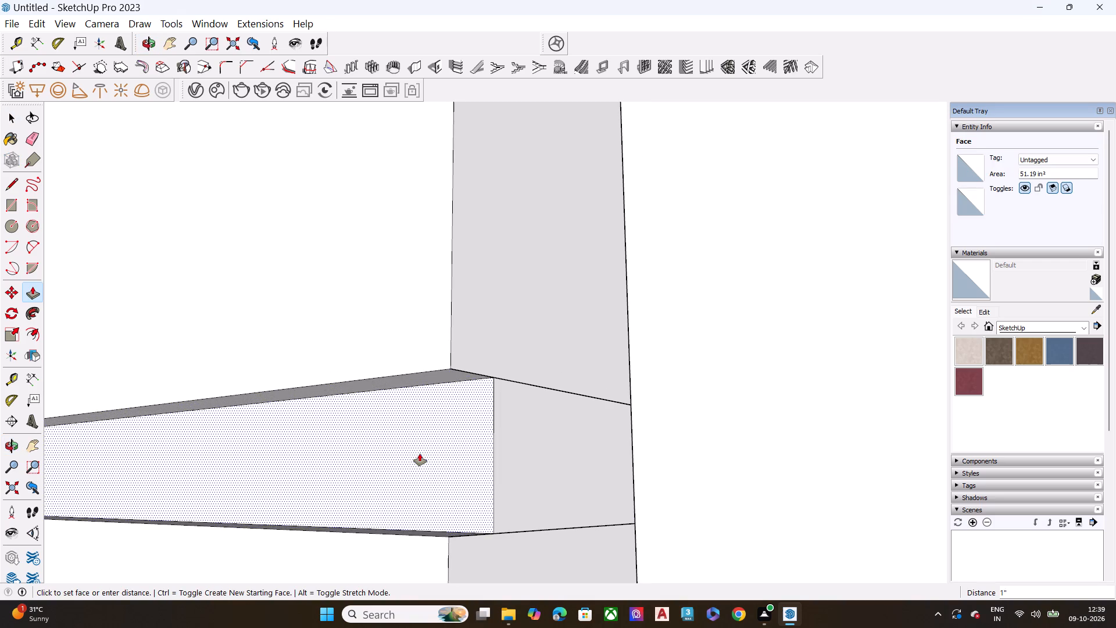
middle_drag(389, 459, 137, 462)
scroll(518, 454, down, 14)
scroll(515, 438, up, 1)
scroll(516, 438, down, 9)
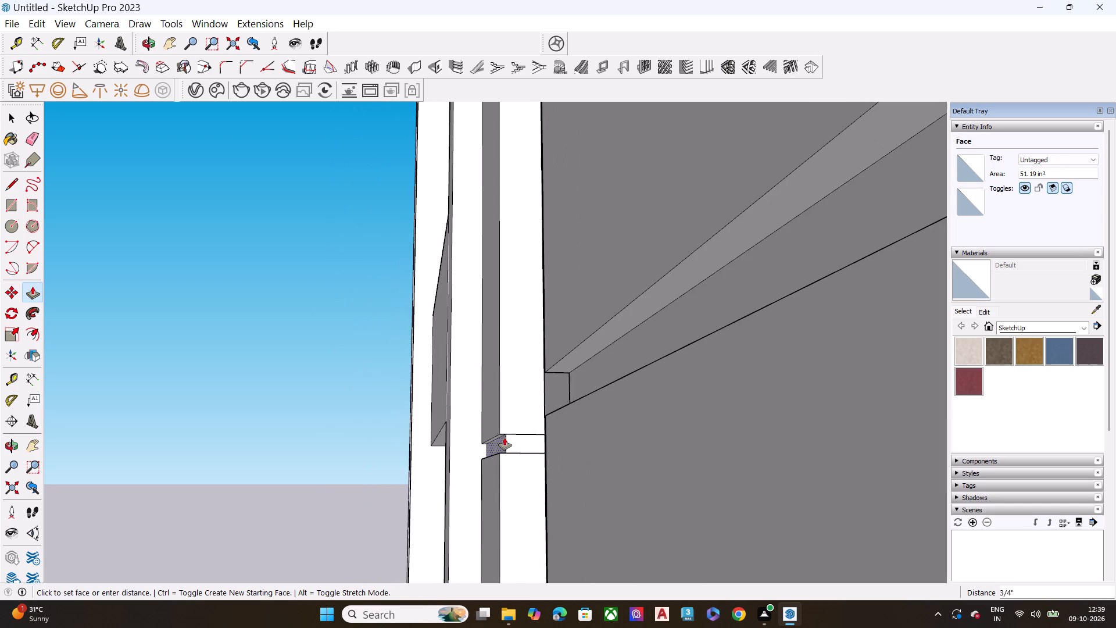
click(571, 373)
key(space)
Examine the recessed lowest groove and the adjoining narrow side face from several angles.
scroll(531, 430, up, 8)
click(532, 458)
middle_drag(518, 462, 527, 465)
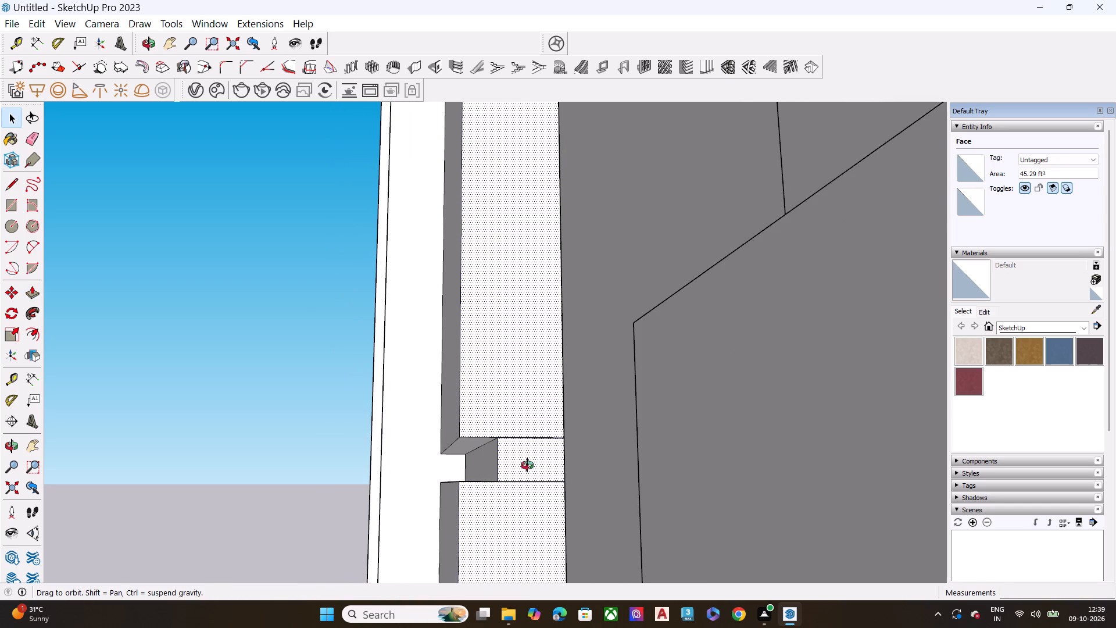
middle_drag(527, 465, 822, 491)
scroll(372, 400, down, 7)
key(space)
scroll(452, 386, down, 8)
scroll(475, 409, up, 3)
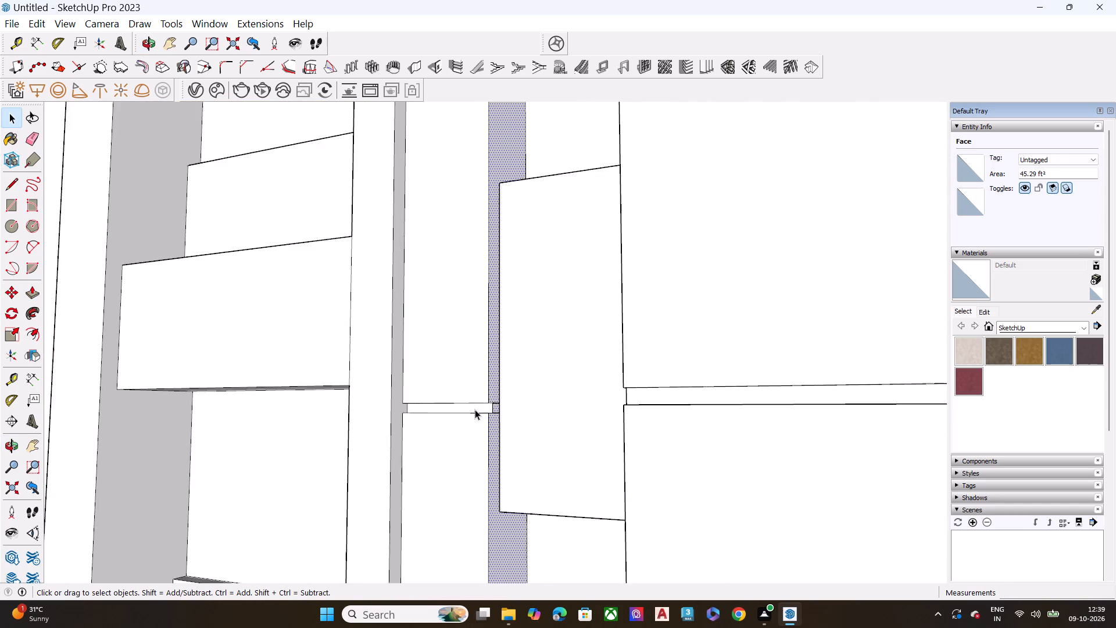
scroll(475, 409, up, 6)
scroll(460, 392, down, 6)
scroll(503, 397, up, 10)
middle_drag(499, 408, 438, 424)
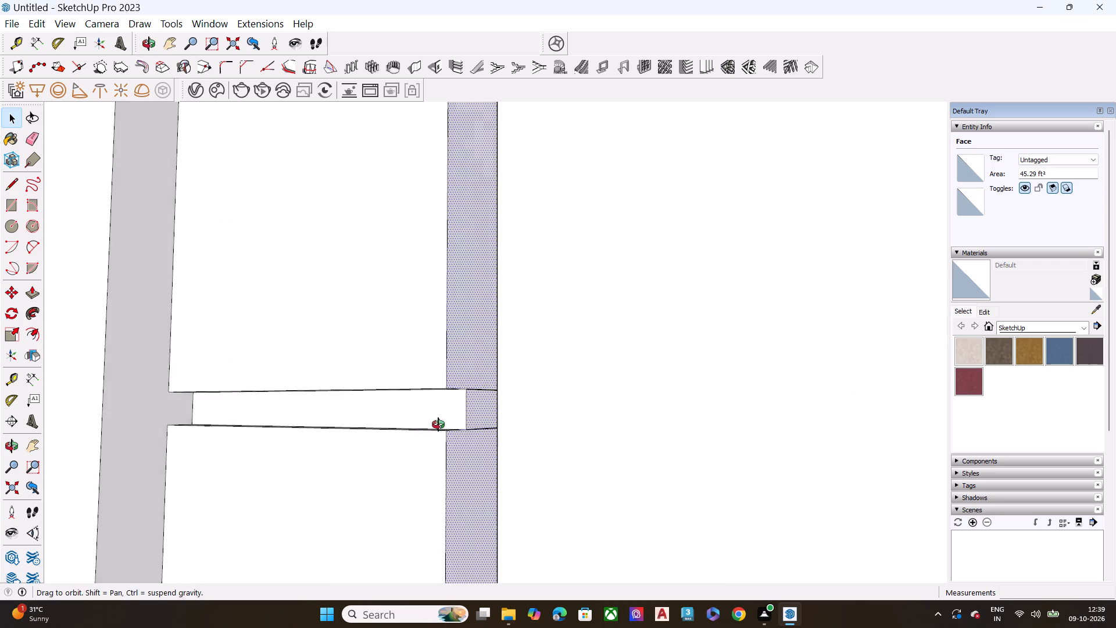
middle_drag(438, 424, 417, 429)
key(space)
click(381, 422)
scroll(395, 414, down, 2)
scroll(395, 414, up, 1)
scroll(395, 414, down, 2)
scroll(395, 414, up, 1)
scroll(395, 414, down, 5)
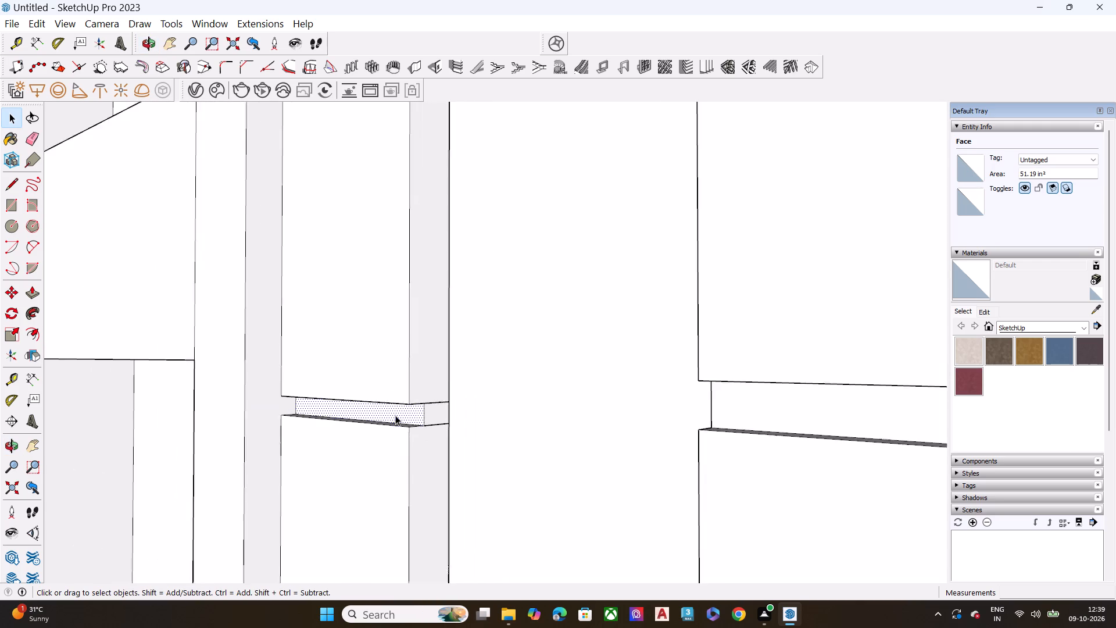
Check by selection whether the pier's narrow side face is divided at the middle groove.
scroll(395, 415, down, 9)
scroll(427, 437, up, 2)
scroll(427, 437, down, 14)
scroll(415, 269, up, 9)
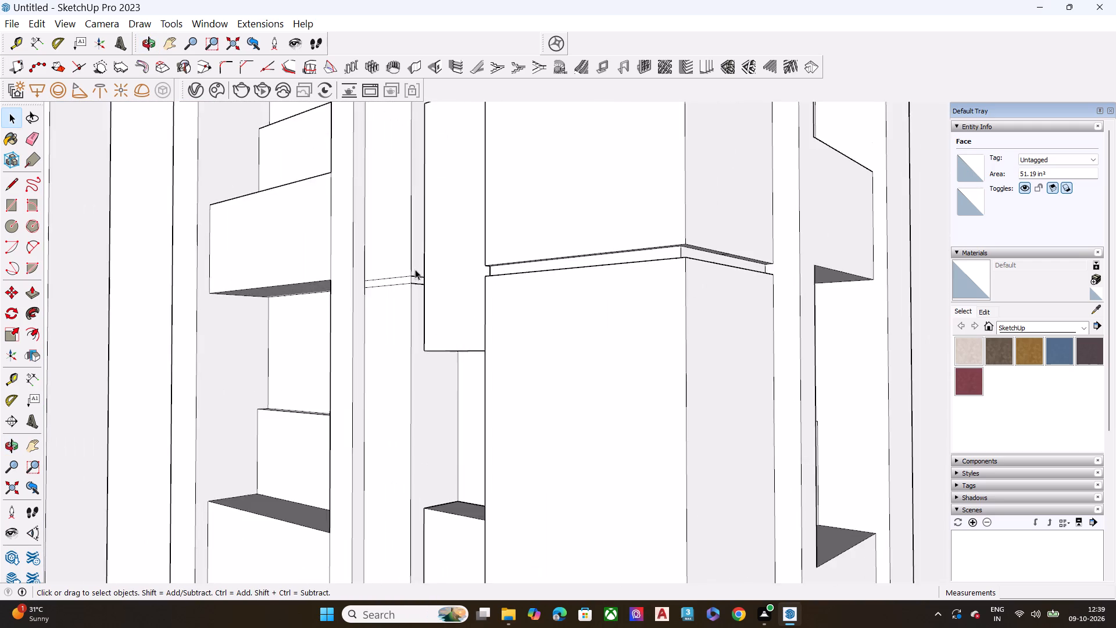
scroll(415, 269, up, 8)
click(416, 283)
scroll(416, 288, up, 10)
key(space)
scroll(380, 285, down, 4)
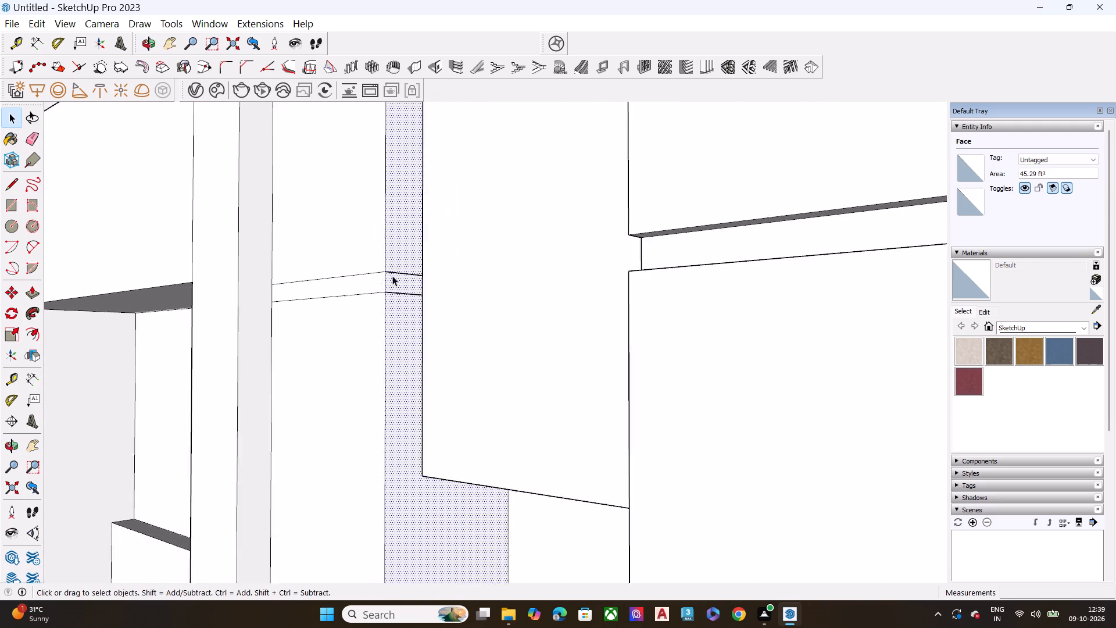
scroll(392, 276, down, 6)
scroll(405, 274, up, 1)
scroll(405, 274, down, 5)
click(403, 270)
key(Escape)
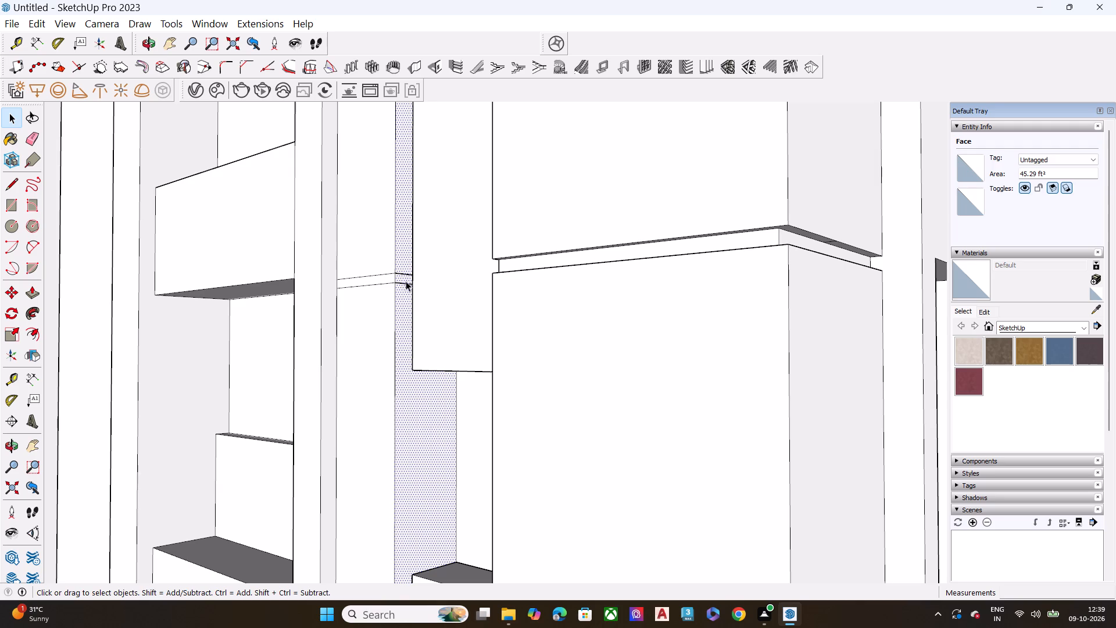
click(406, 281)
click(406, 281)
scroll(415, 276, down, 13)
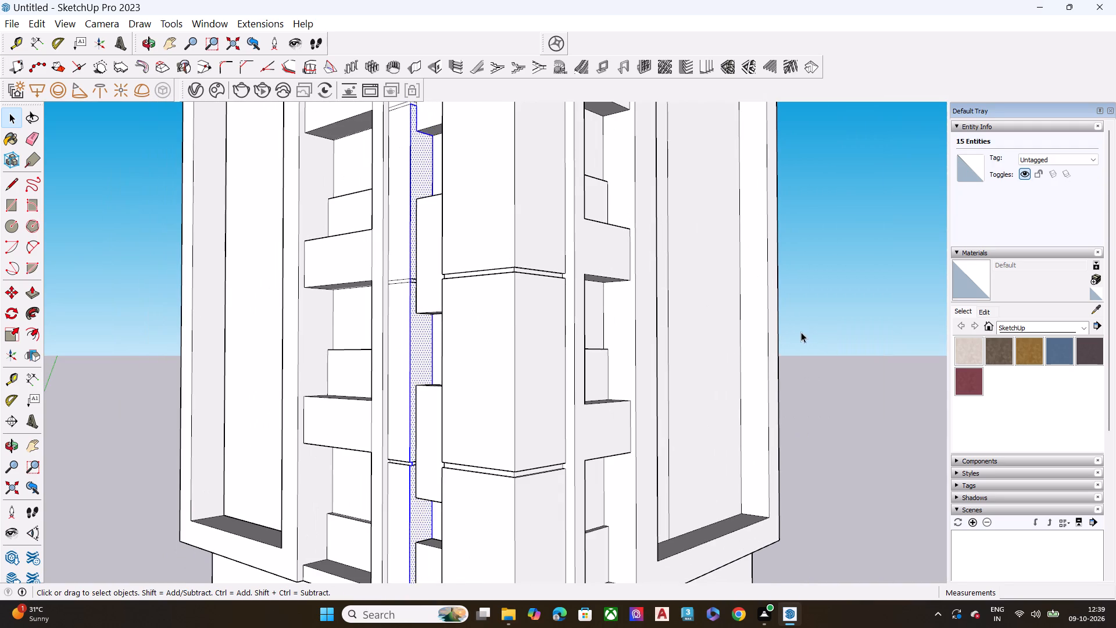
click(820, 332)
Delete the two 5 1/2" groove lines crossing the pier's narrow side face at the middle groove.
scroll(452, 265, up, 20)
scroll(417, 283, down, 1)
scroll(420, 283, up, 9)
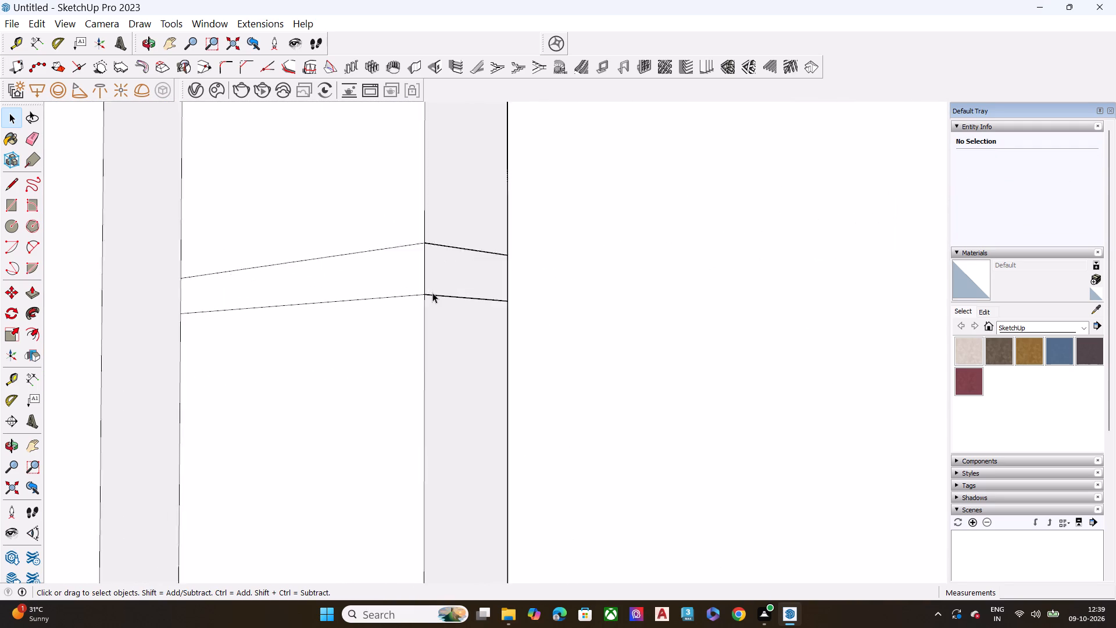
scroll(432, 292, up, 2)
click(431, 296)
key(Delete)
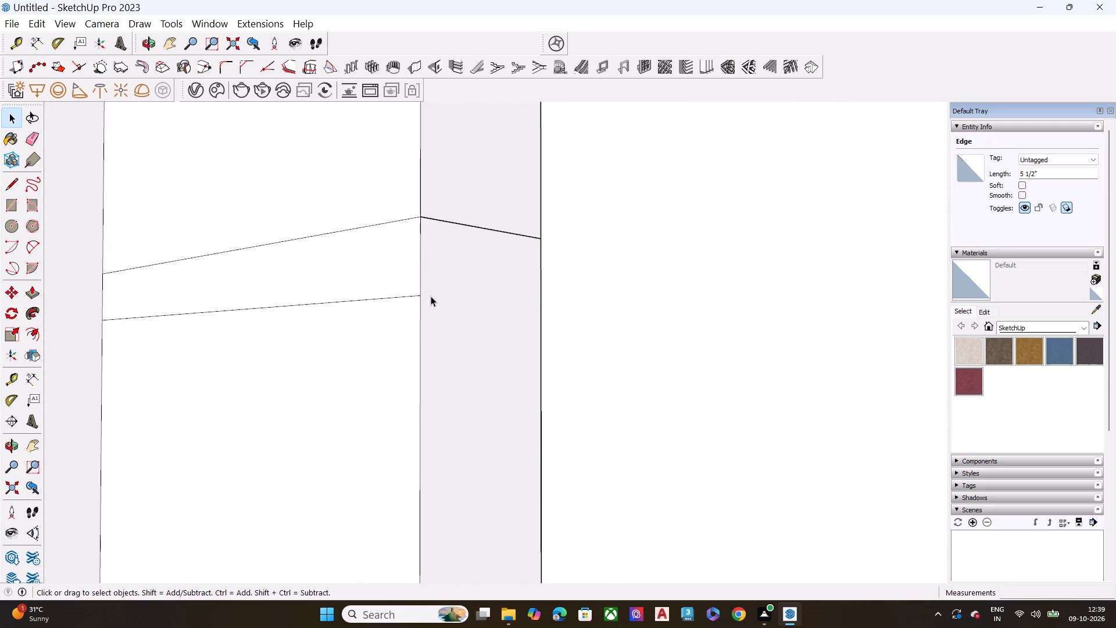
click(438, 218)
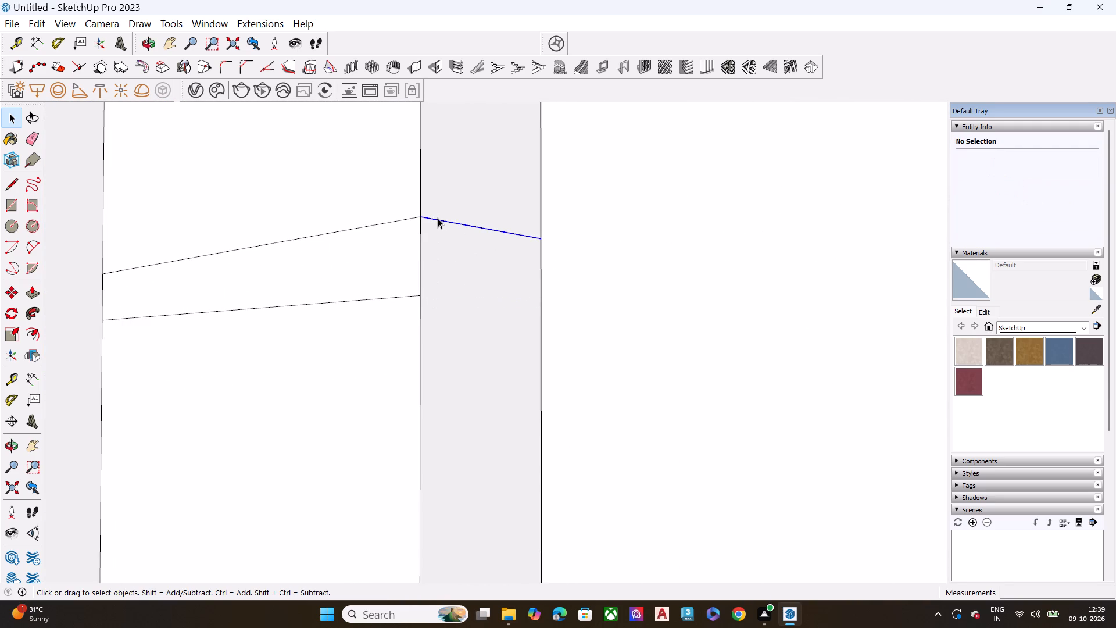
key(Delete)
Redraw both lines across the pier's narrow side face, continuing the middle groove's lower and upper front edges to the slim panel.
key(l)
click(422, 298)
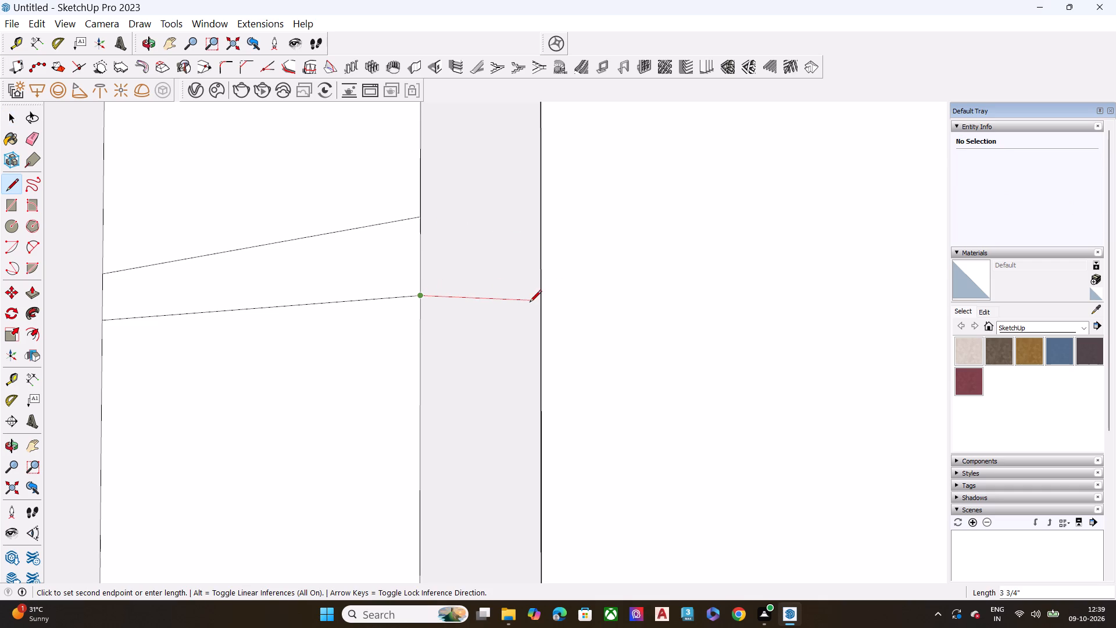
click(540, 301)
key(space)
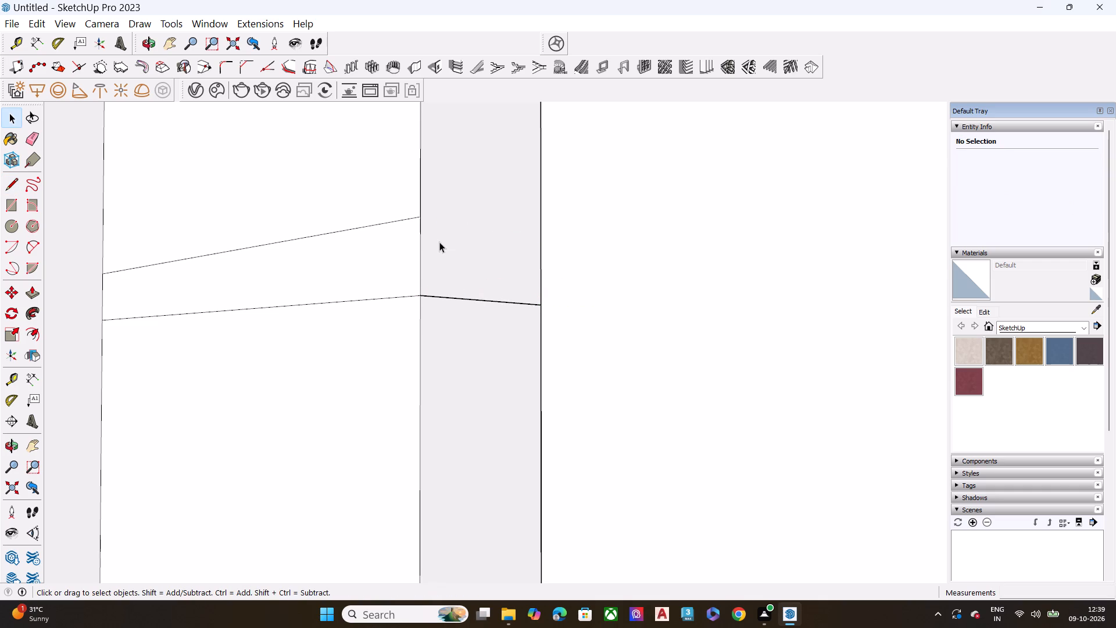
key(l)
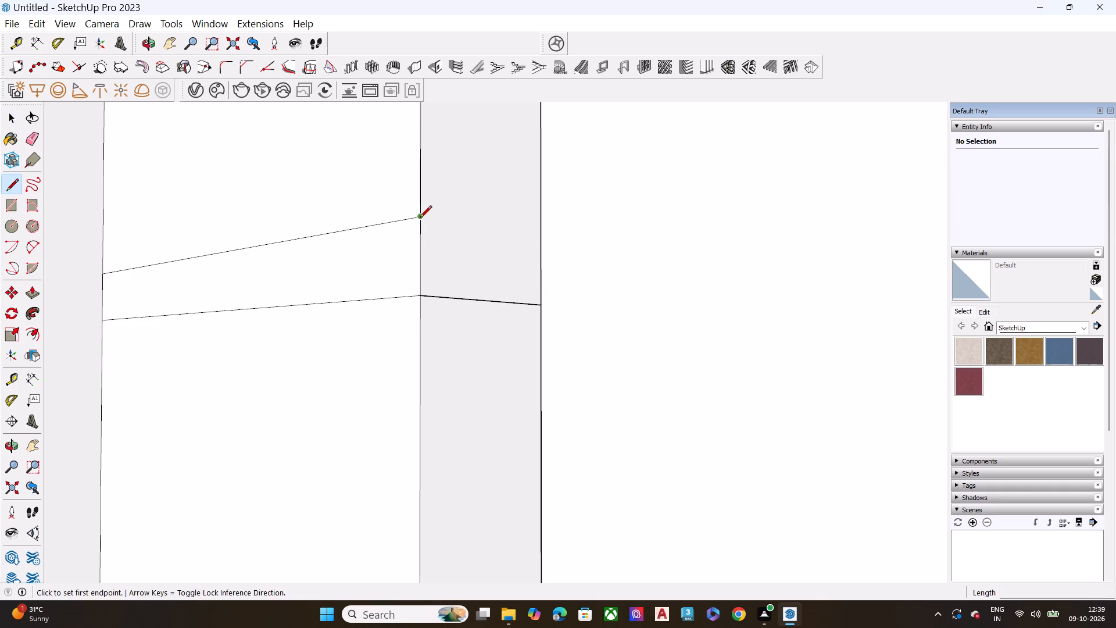
click(419, 217)
click(536, 240)
key(space)
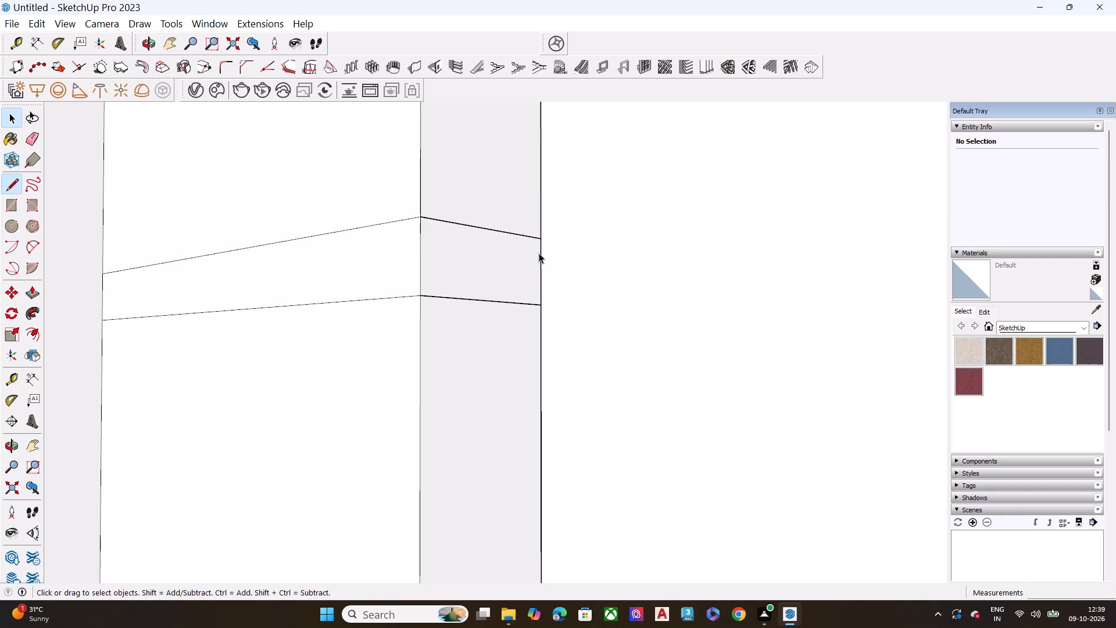
Join the panel-side ends of the middle groove's two side-face lines with a vertical line, then select the enclosed band.
click(536, 262)
key(l)
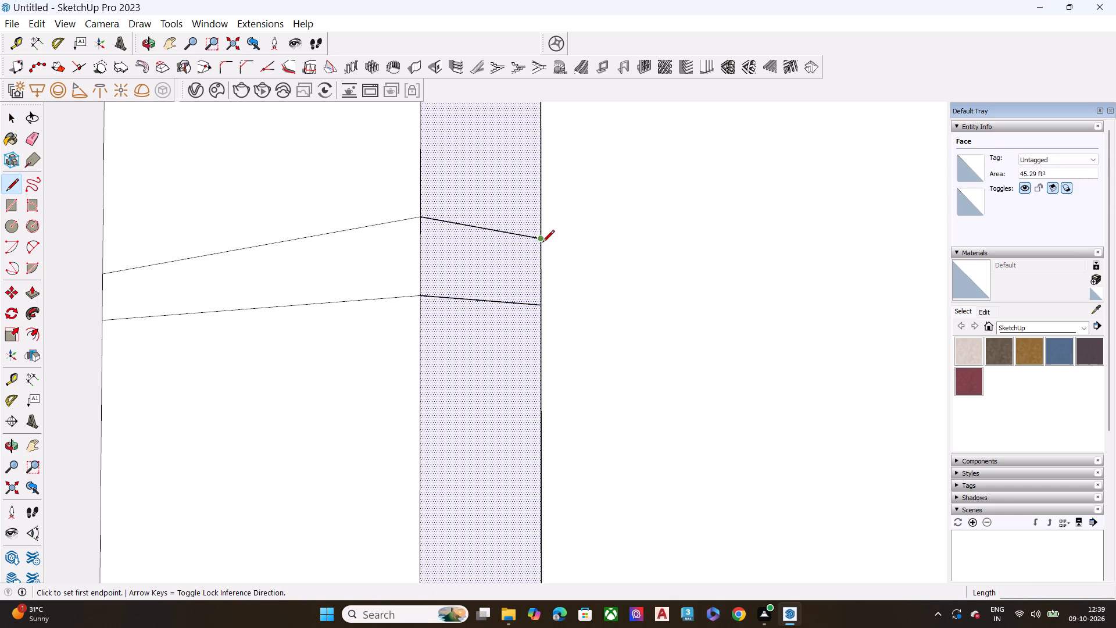
click(545, 240)
click(538, 305)
key(space)
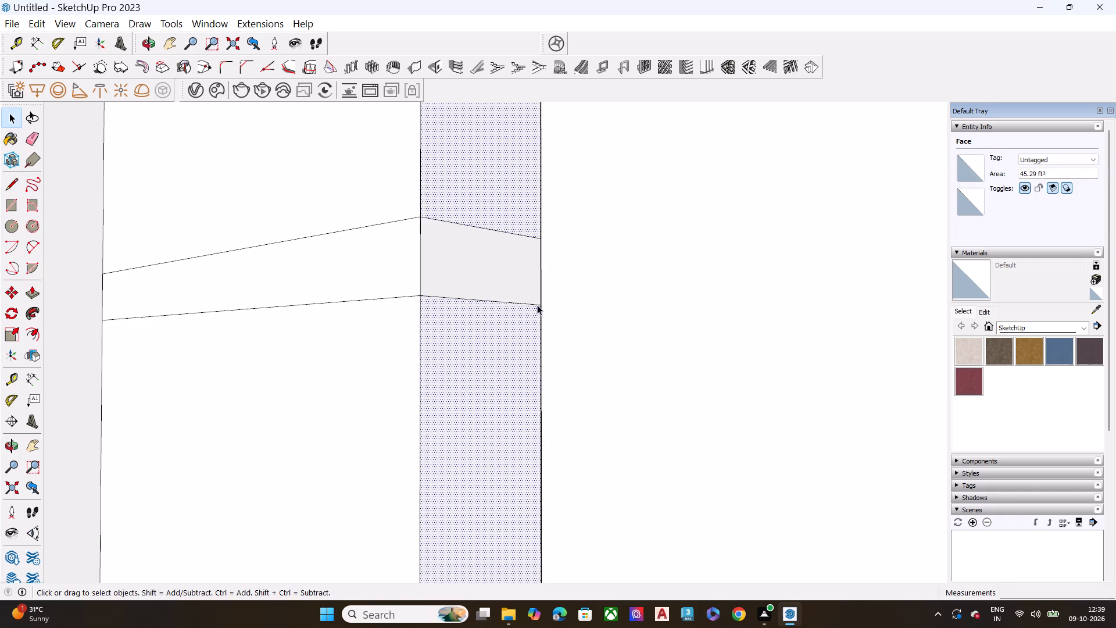
click(471, 258)
Draw a 2 1/4" vertical line joining the panel-side ends of the lowest groove's two side-face lines.
scroll(526, 246, down, 8)
key(space)
scroll(380, 238, down, 18)
scroll(446, 284, down, 7)
scroll(482, 443, up, 6)
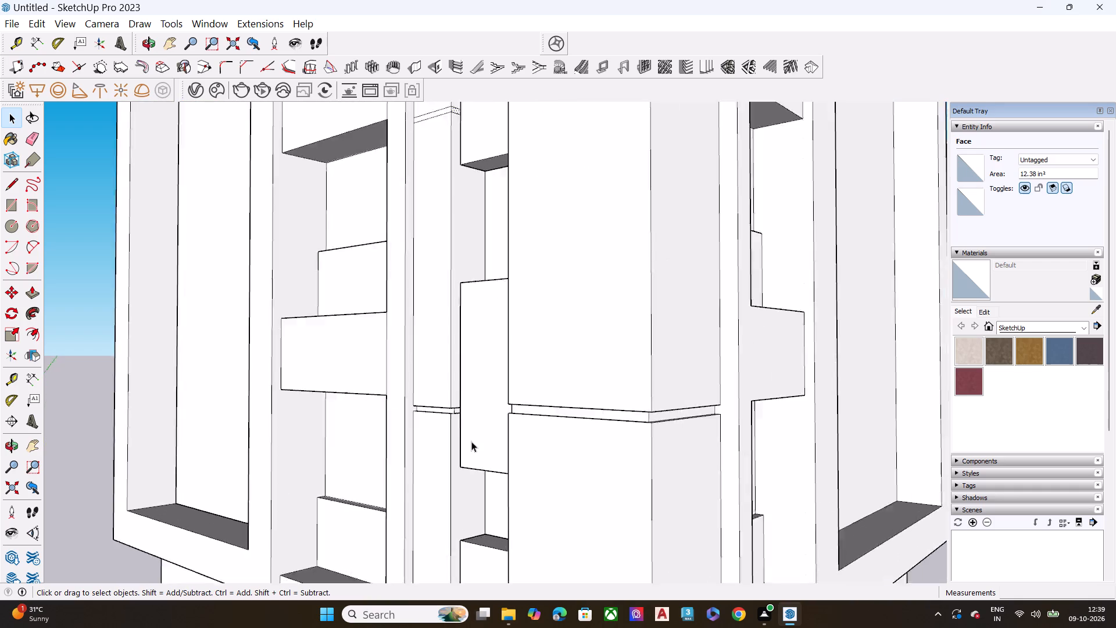
scroll(471, 441, up, 4)
scroll(441, 391, up, 11)
key(l)
scroll(481, 409, up, 3)
scroll(483, 409, down, 1)
scroll(483, 409, up, 5)
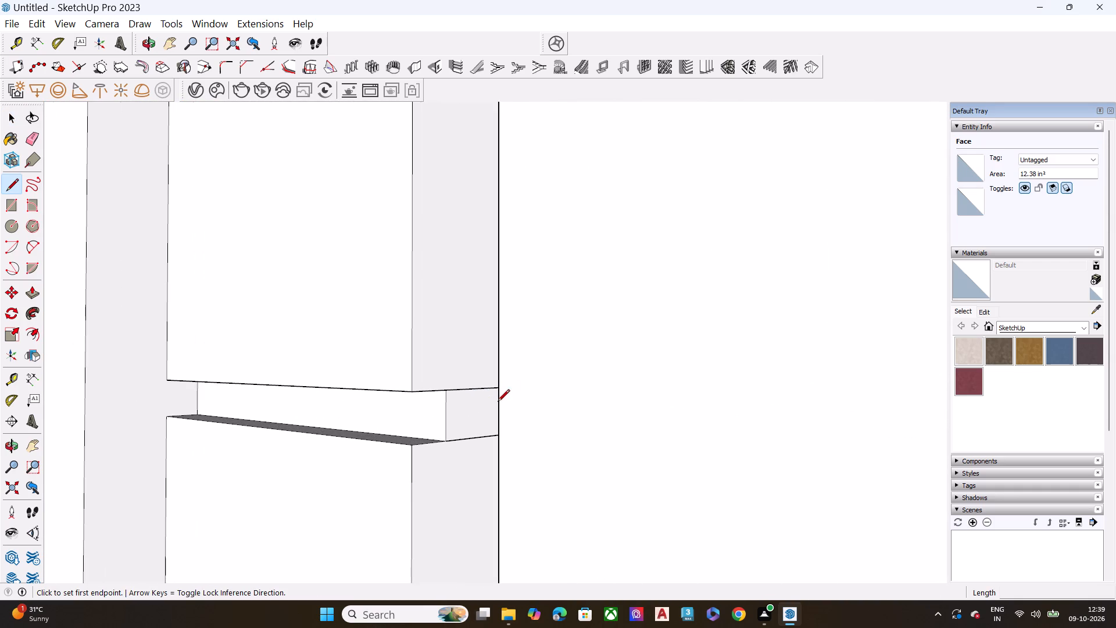
click(499, 387)
click(493, 436)
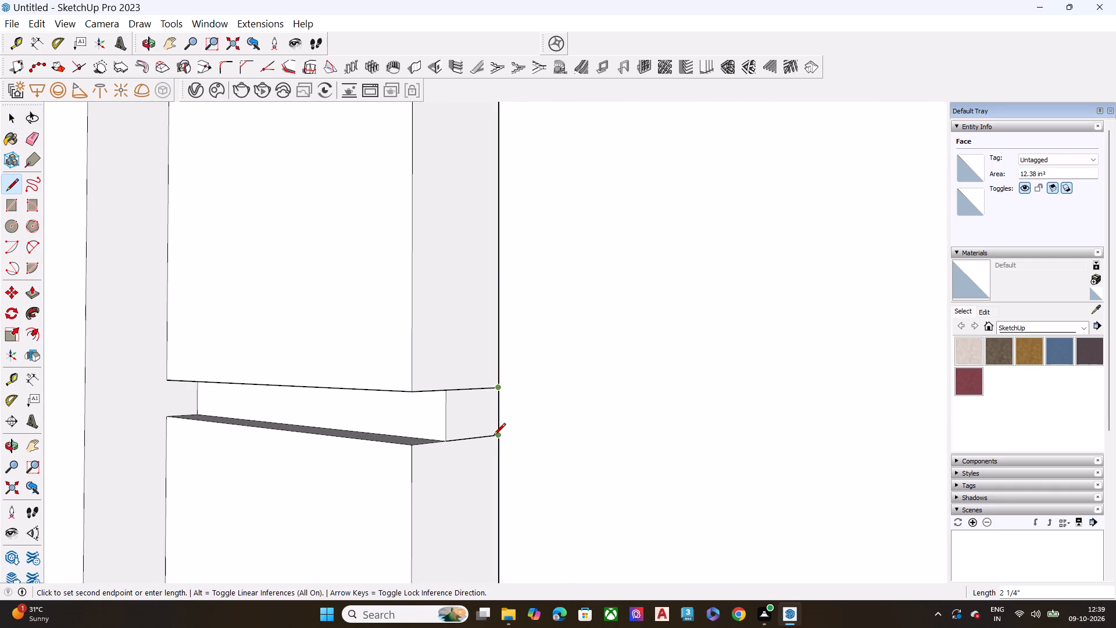
key(space)
Draw a 2 1/4" vertical line joining the panel-side ends of the topmost groove's two side-face lines on the pier.
scroll(377, 325, down, 13)
scroll(466, 379, up, 1)
scroll(466, 380, down, 15)
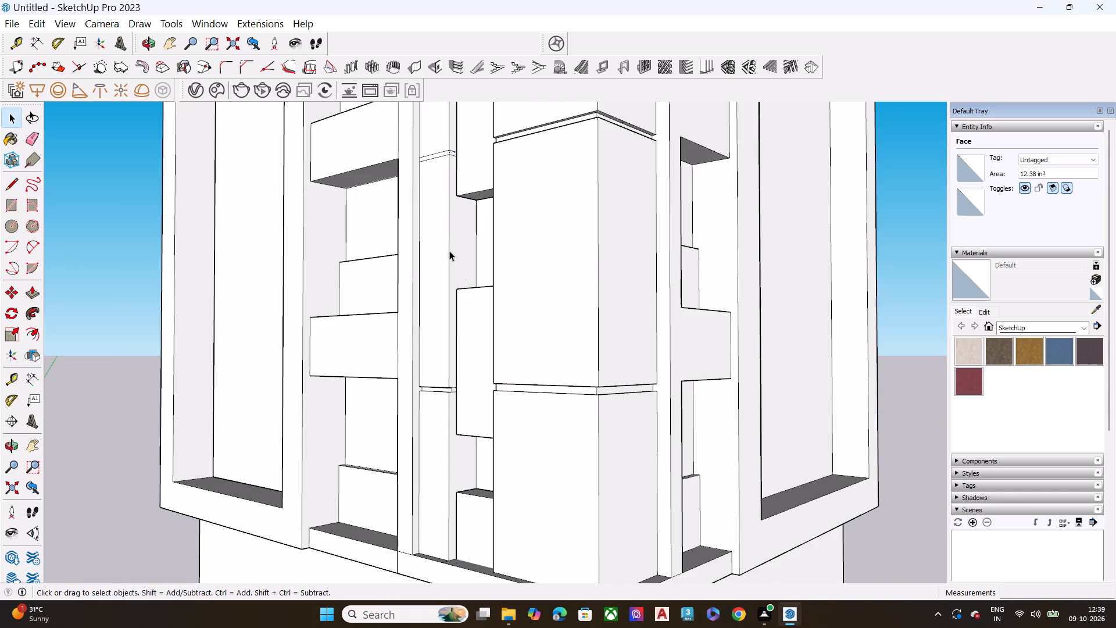
middle_drag(446, 243, 459, 290)
scroll(449, 336, down, 8)
scroll(456, 117, up, 10)
scroll(447, 177, down, 2)
scroll(450, 182, up, 5)
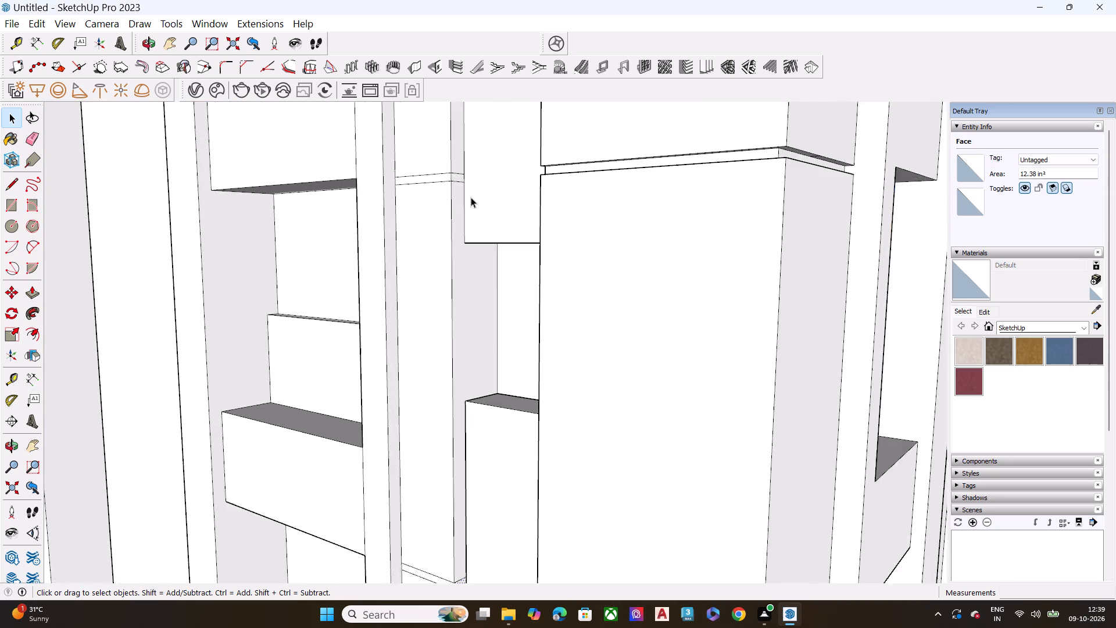
scroll(471, 197, up, 8)
key(l)
click(450, 167)
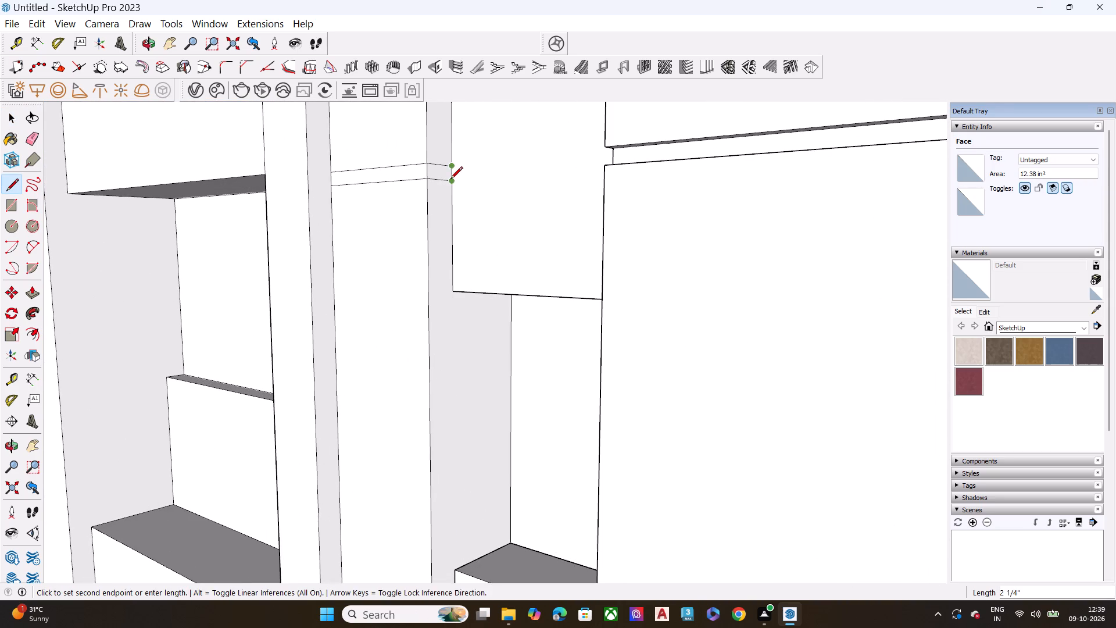
click(450, 180)
key(space)
Push the topmost groove band on the pier's front face inward to match the depth of the corner block's groove.
scroll(457, 210, down, 18)
scroll(486, 271, down, 7)
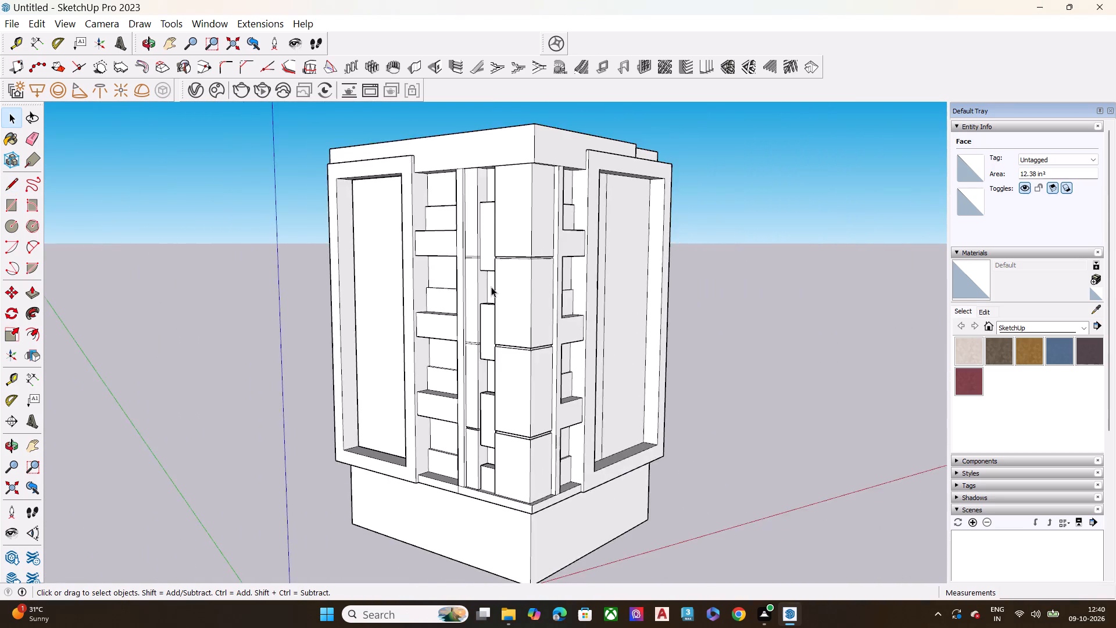
scroll(487, 197, up, 8)
scroll(458, 324, up, 9)
scroll(479, 352, down, 2)
scroll(481, 353, up, 4)
key(l)
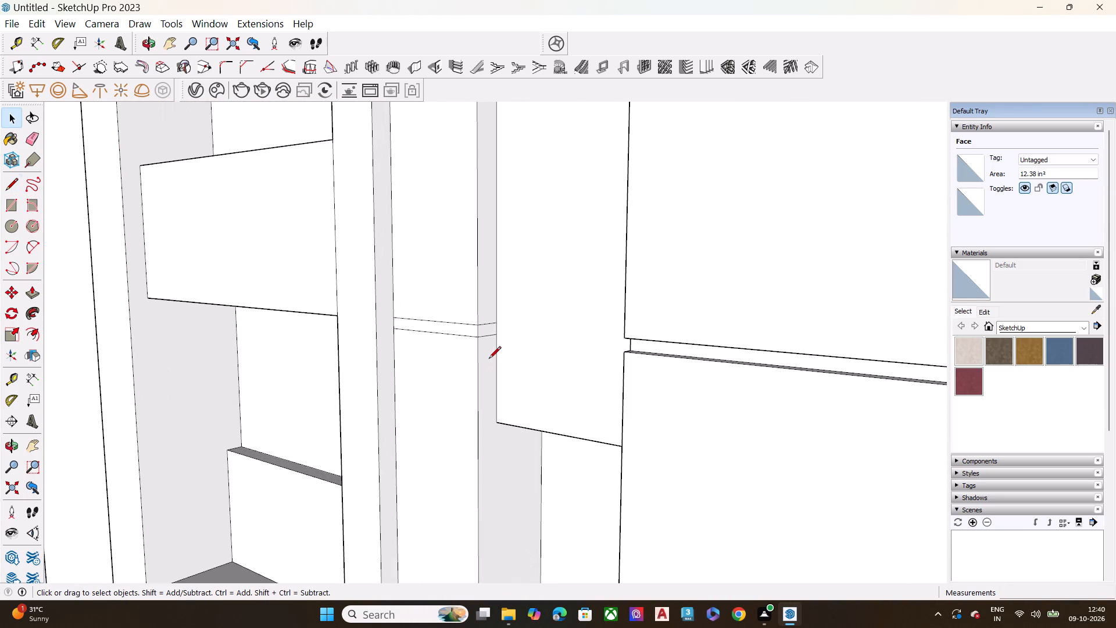
key(space)
click(488, 330)
scroll(489, 330, up, 4)
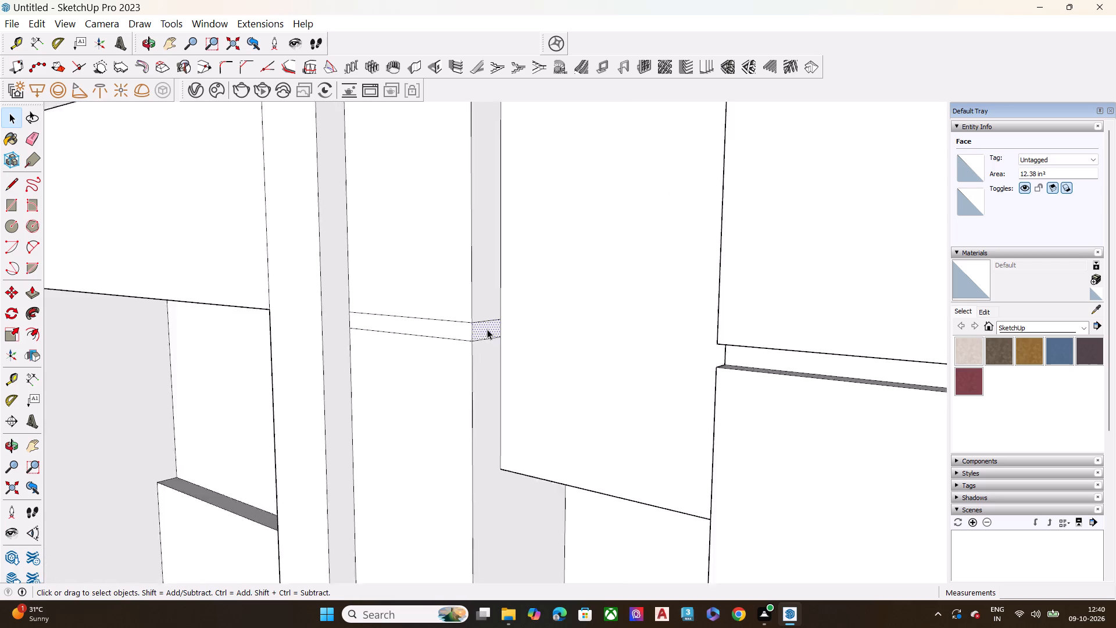
scroll(487, 329, up, 6)
click(443, 338)
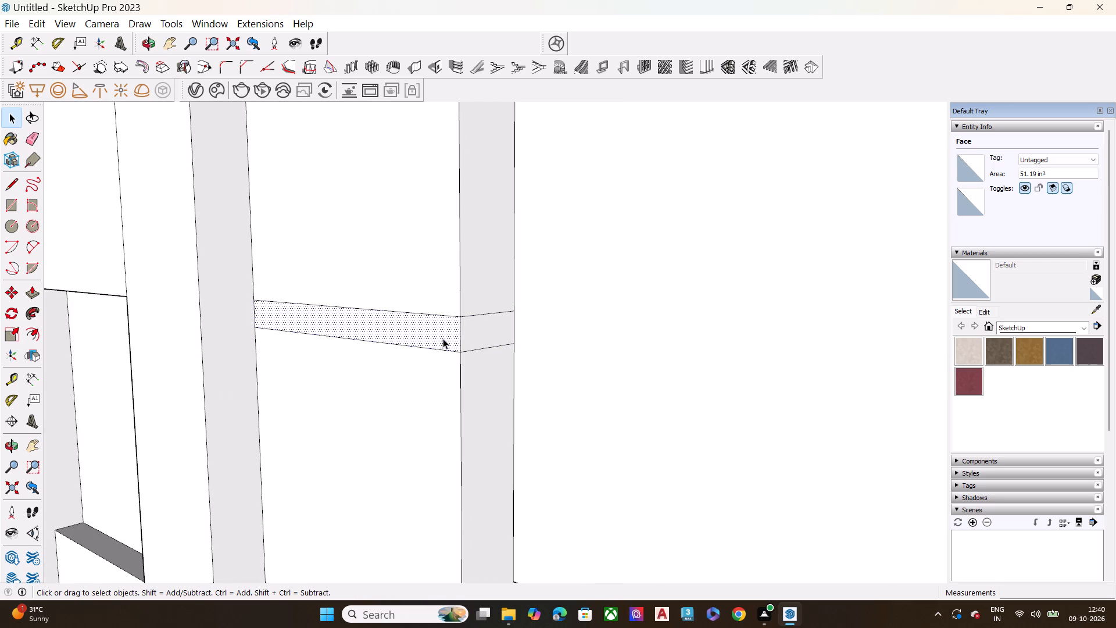
key(p)
click(443, 333)
scroll(457, 327, down, 7)
scroll(490, 266, down, 13)
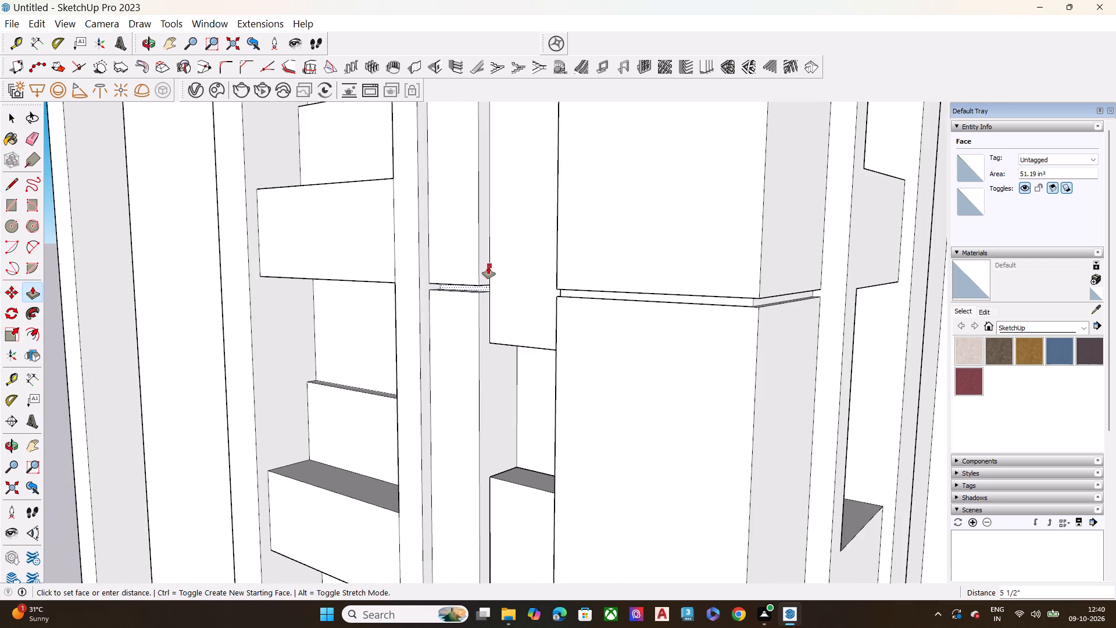
scroll(488, 266, down, 8)
scroll(509, 409, up, 19)
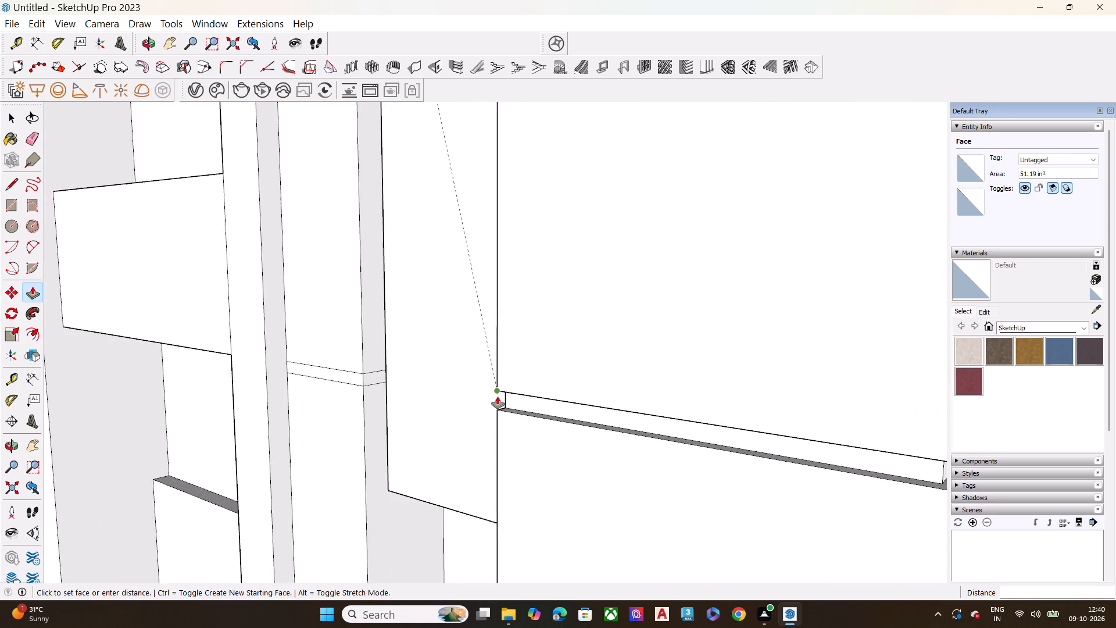
click(503, 406)
Push the middle groove band on the pier's front face inward to the corner block groove's inner edge.
scroll(420, 359, down, 10)
scroll(416, 371, up, 1)
scroll(416, 372, down, 6)
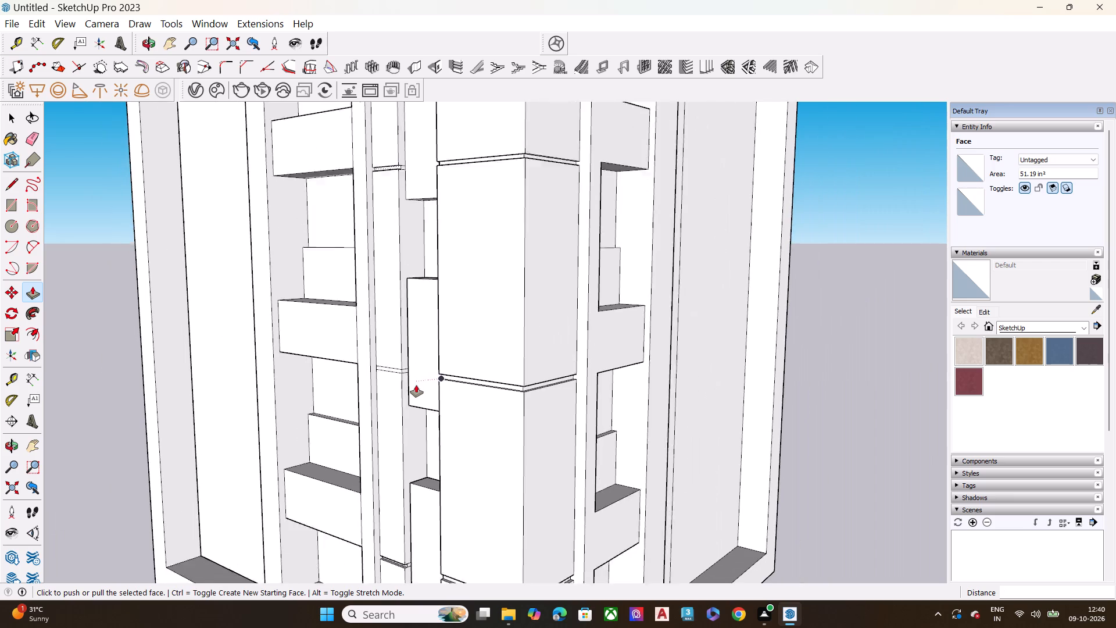
scroll(412, 219, up, 3)
scroll(412, 223, down, 7)
key(space)
scroll(388, 415, up, 10)
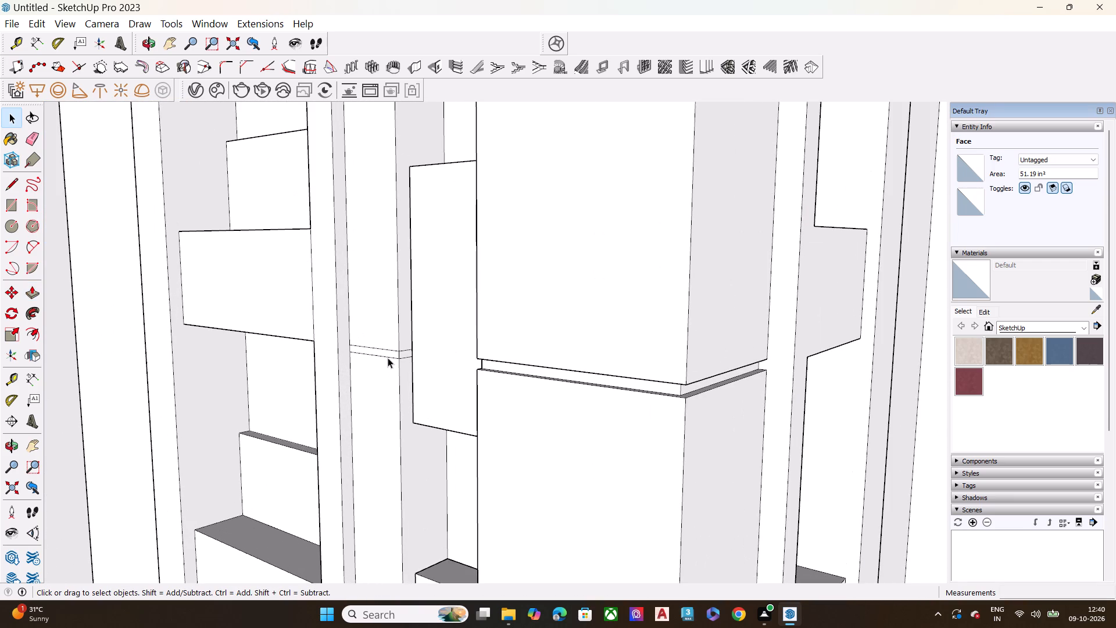
click(387, 355)
scroll(387, 352, up, 9)
key(p)
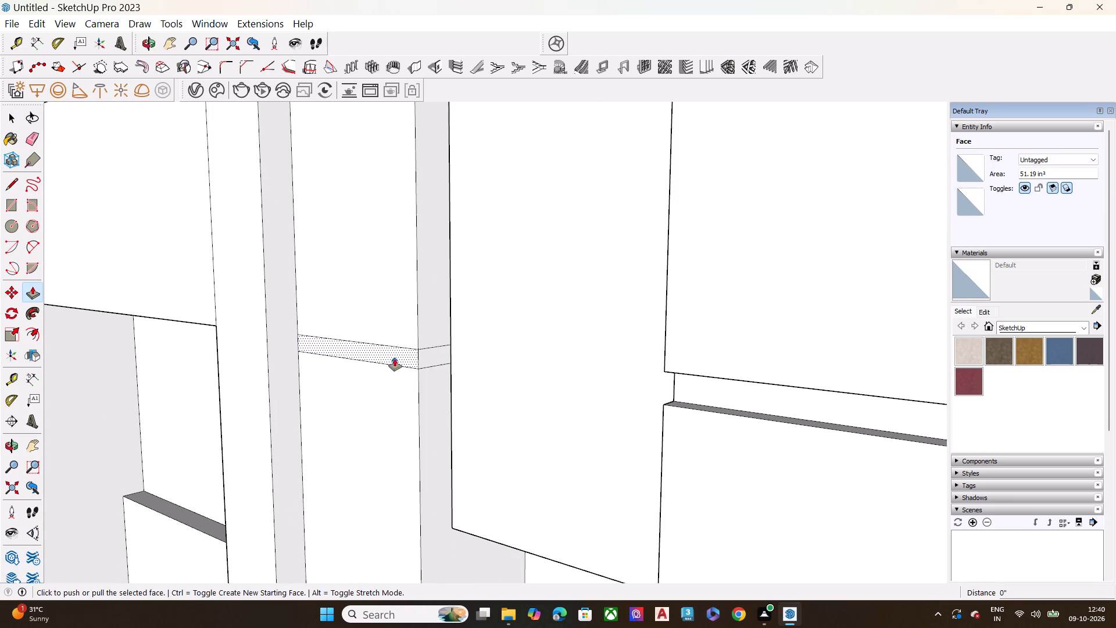
click(396, 357)
click(674, 394)
key(space)
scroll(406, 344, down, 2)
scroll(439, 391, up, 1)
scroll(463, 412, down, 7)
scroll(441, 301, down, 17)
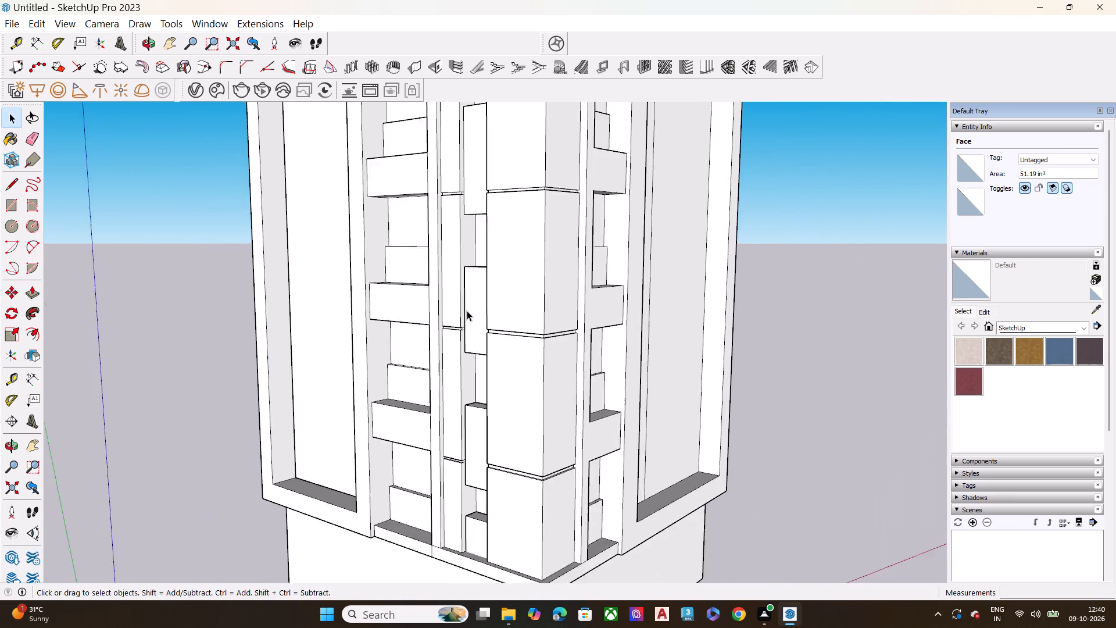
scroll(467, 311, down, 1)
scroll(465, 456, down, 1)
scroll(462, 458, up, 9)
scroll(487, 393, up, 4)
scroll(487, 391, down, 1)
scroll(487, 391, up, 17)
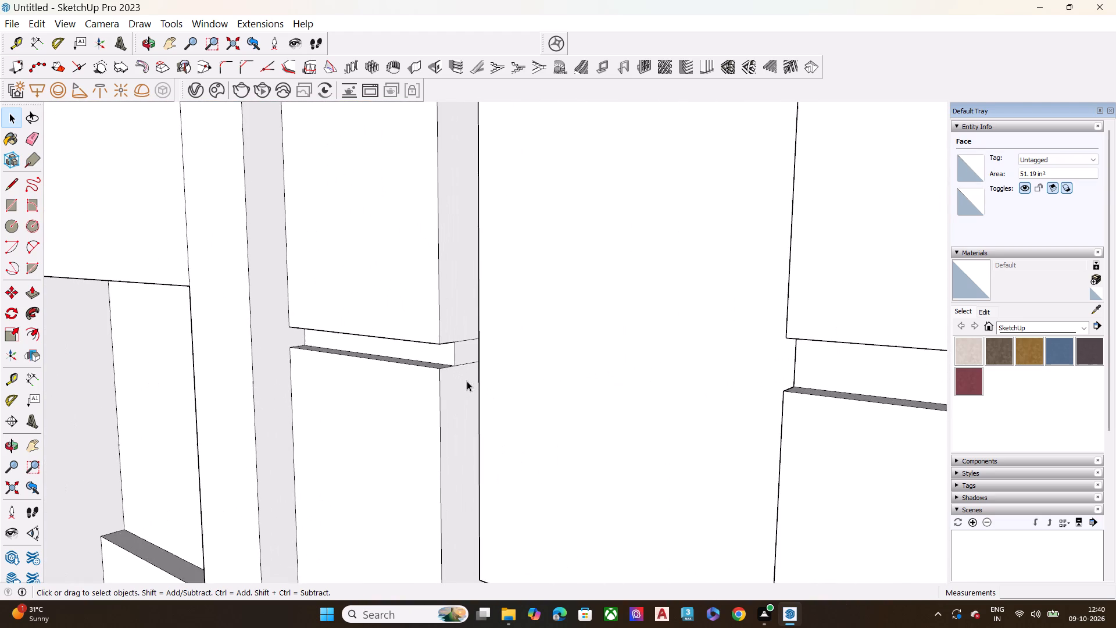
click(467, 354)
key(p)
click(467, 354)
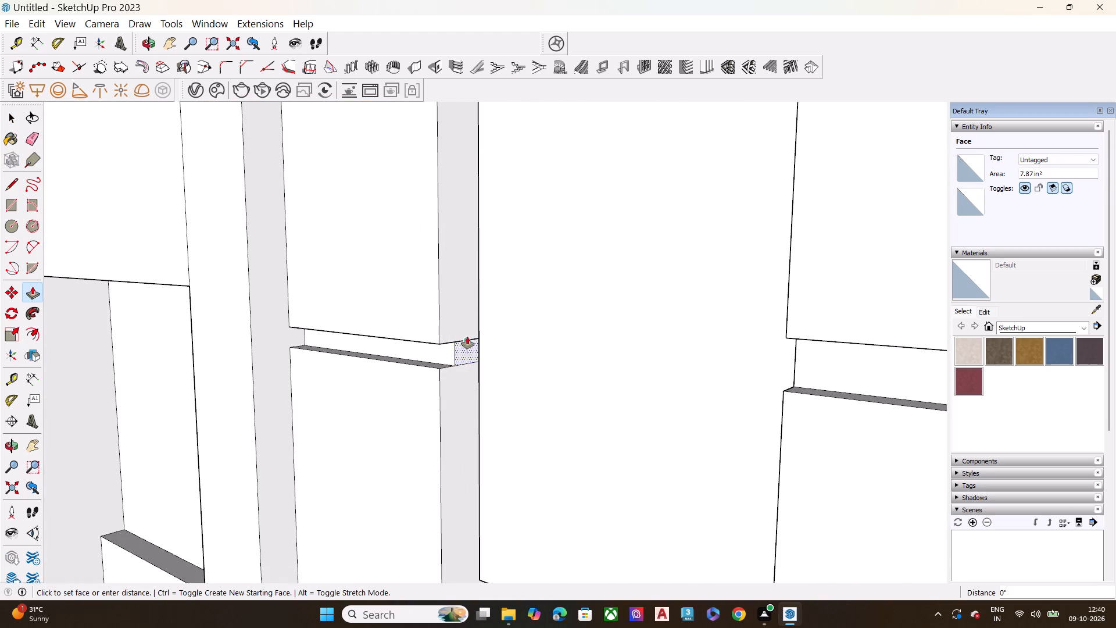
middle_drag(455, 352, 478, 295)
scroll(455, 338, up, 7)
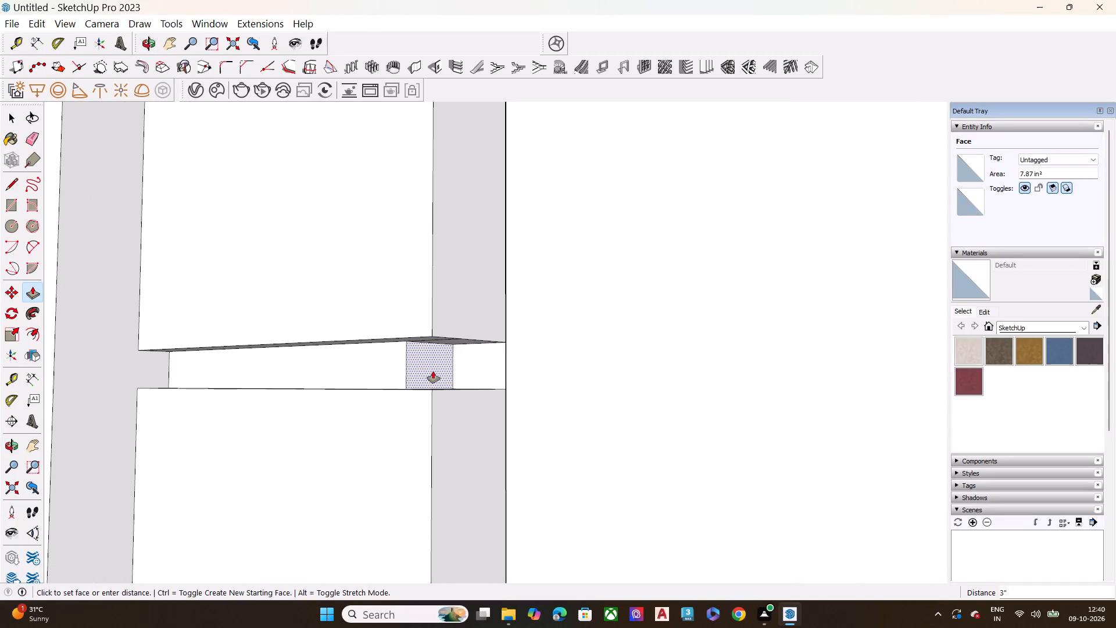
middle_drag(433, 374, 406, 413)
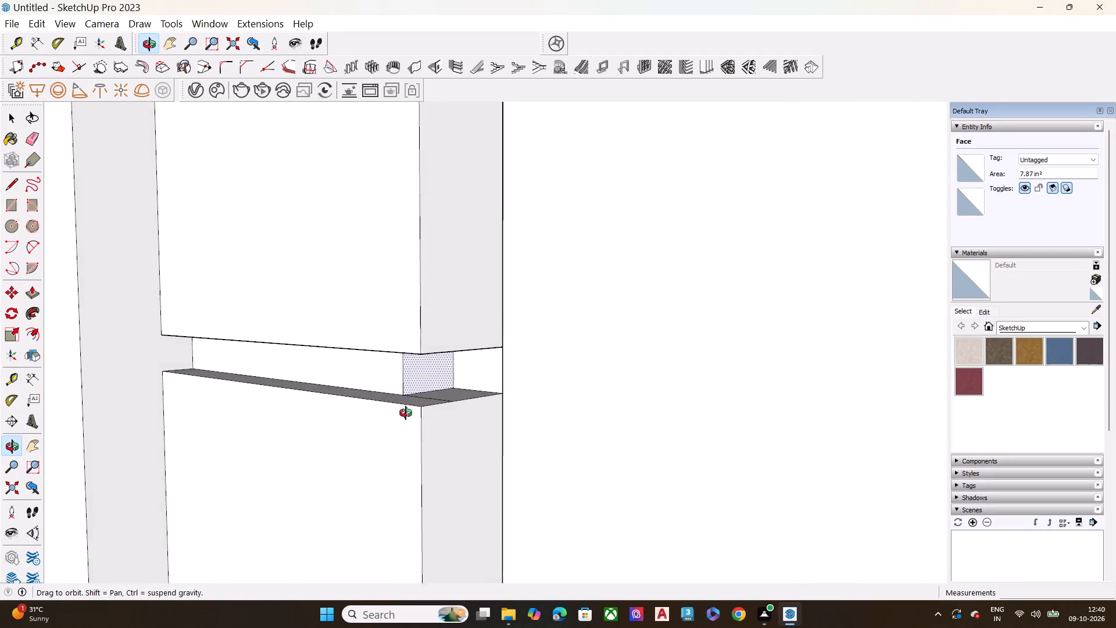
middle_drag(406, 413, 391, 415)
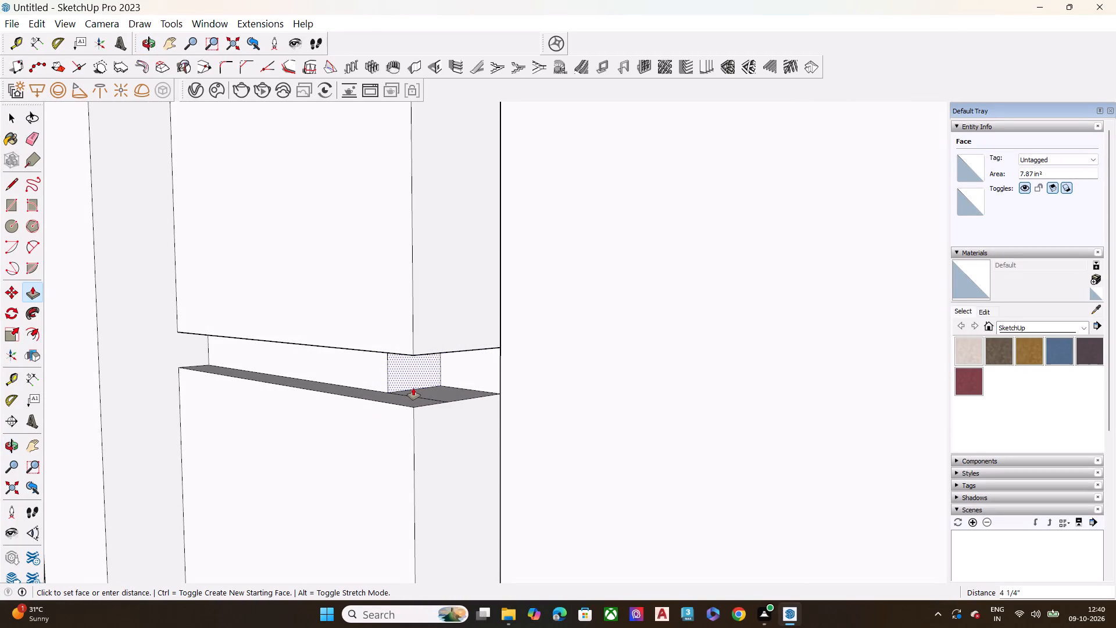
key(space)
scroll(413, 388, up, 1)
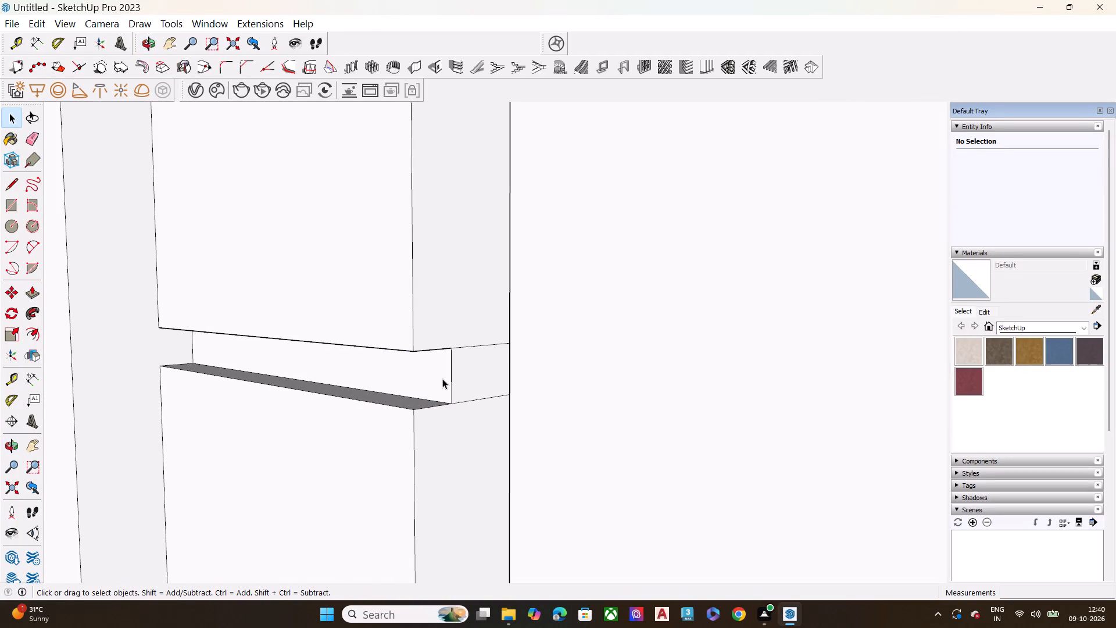
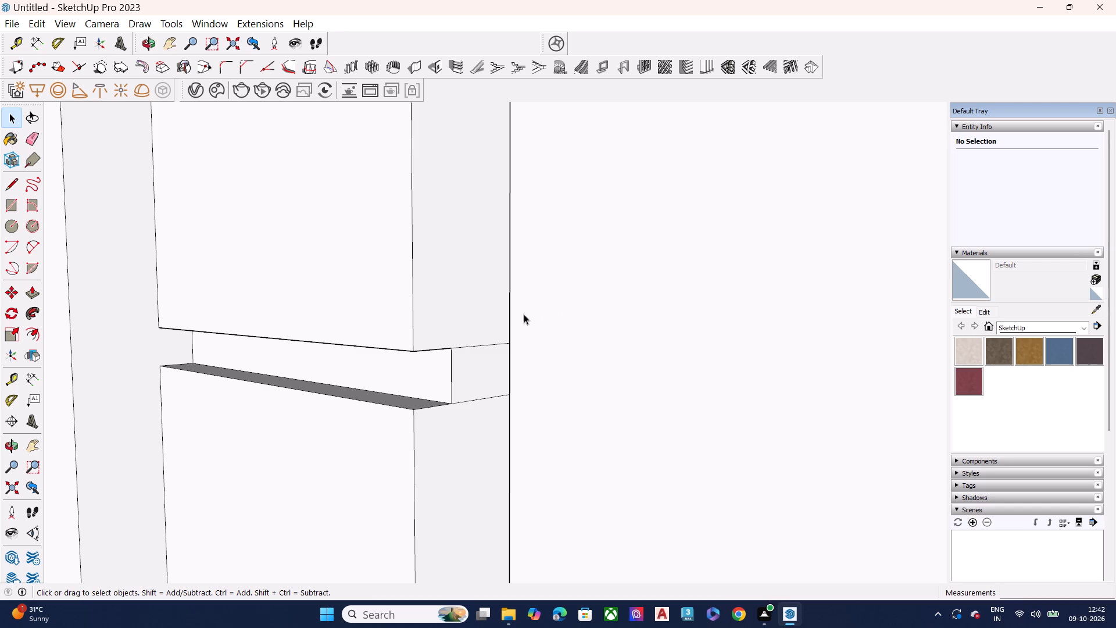
Inspect the recessed grooves on the corner blocks and pier, and the surrounding facade, from several angles.
click(470, 377)
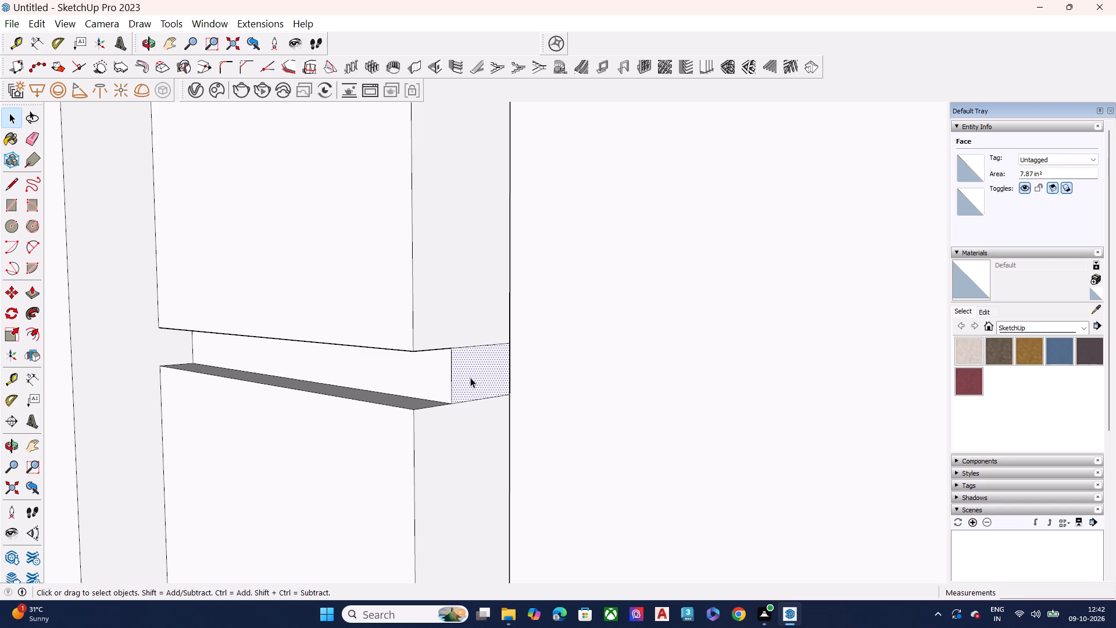
scroll(470, 377, down, 2)
middle_drag(466, 374, 506, 401)
scroll(506, 401, up, 1)
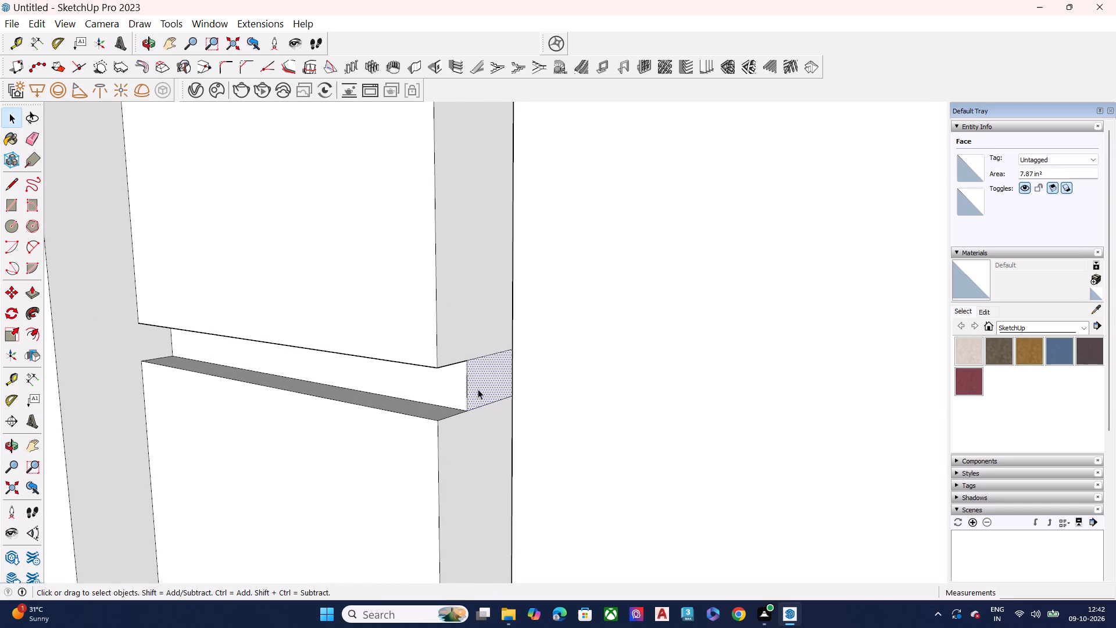
scroll(492, 384, down, 14)
scroll(535, 384, up, 1)
scroll(535, 384, down, 16)
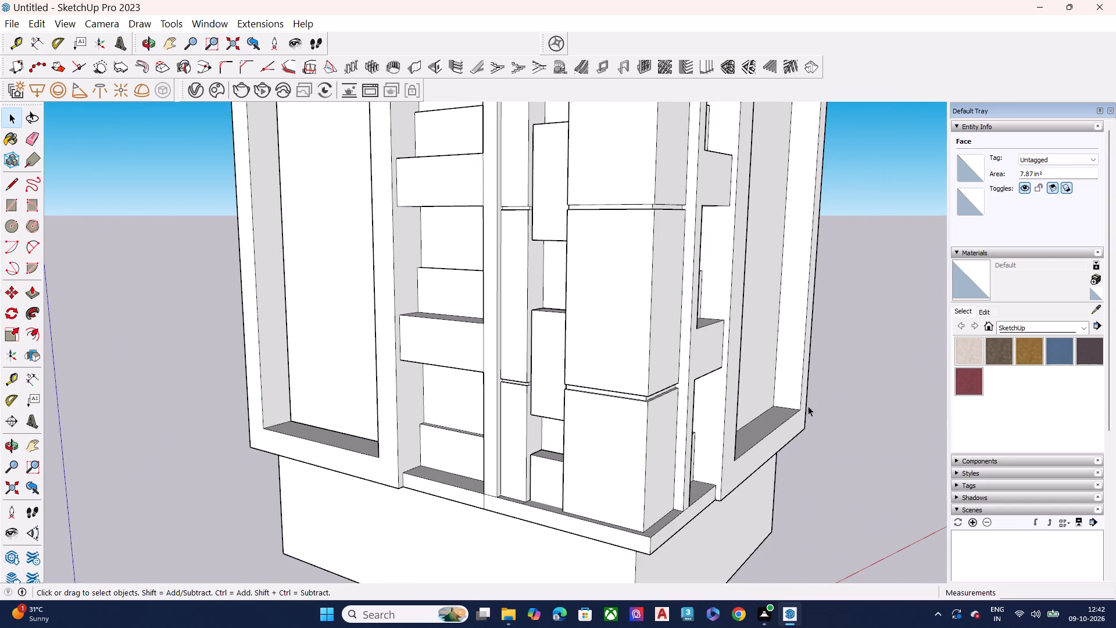
click(857, 405)
scroll(607, 426, down, 5)
middle_drag(574, 472, 474, 377)
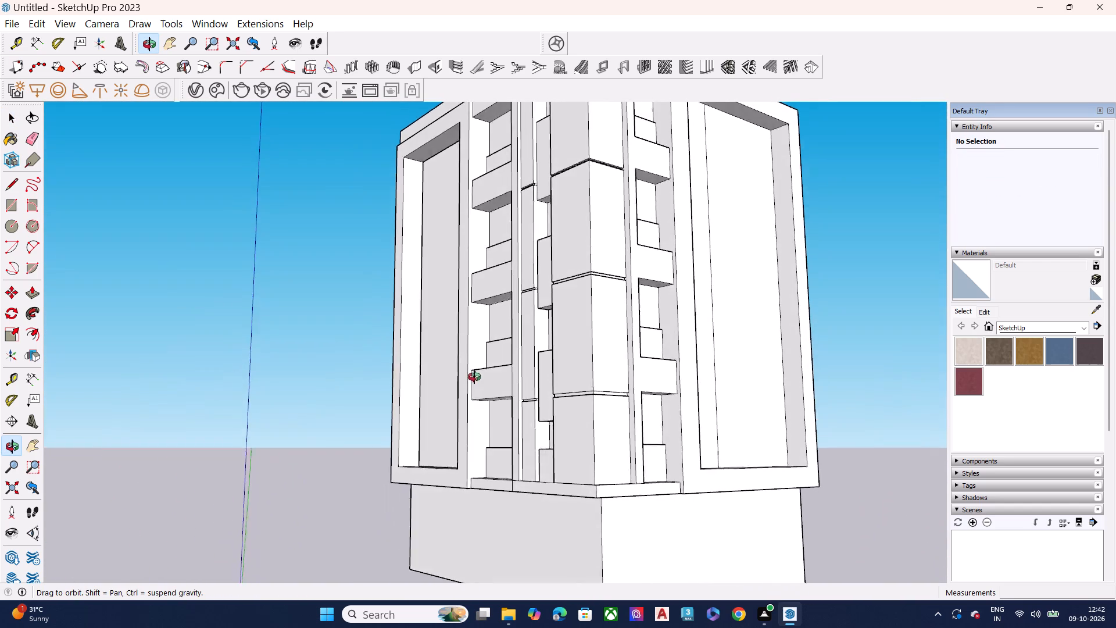
middle_drag(474, 377, 474, 373)
scroll(592, 441, down, 6)
middle_drag(646, 474, 549, 477)
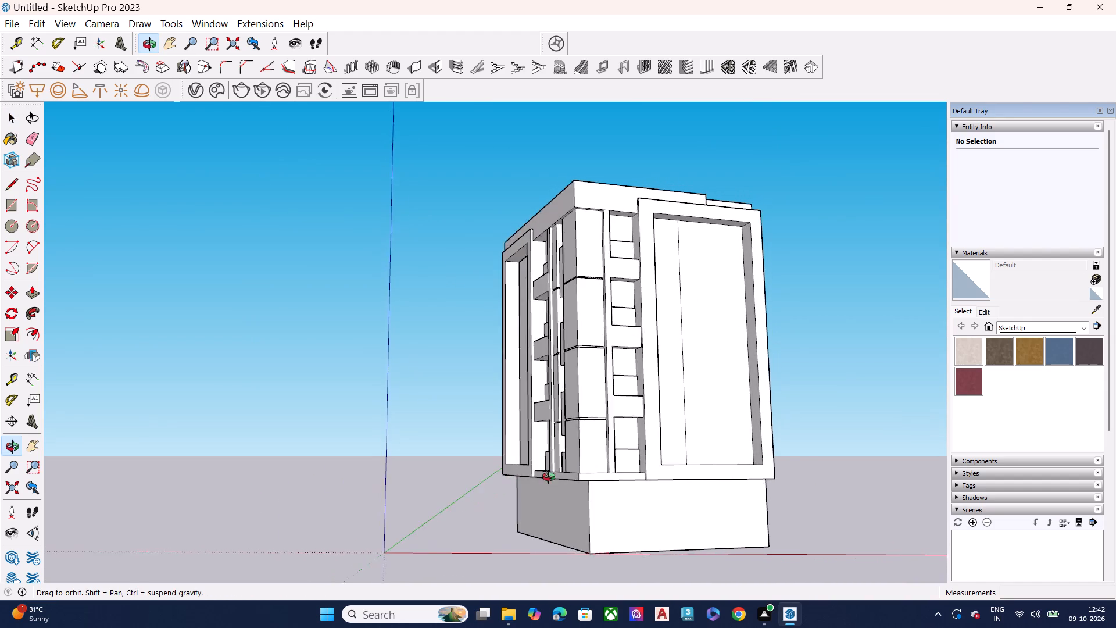
middle_drag(549, 477, 579, 481)
scroll(550, 415, up, 5)
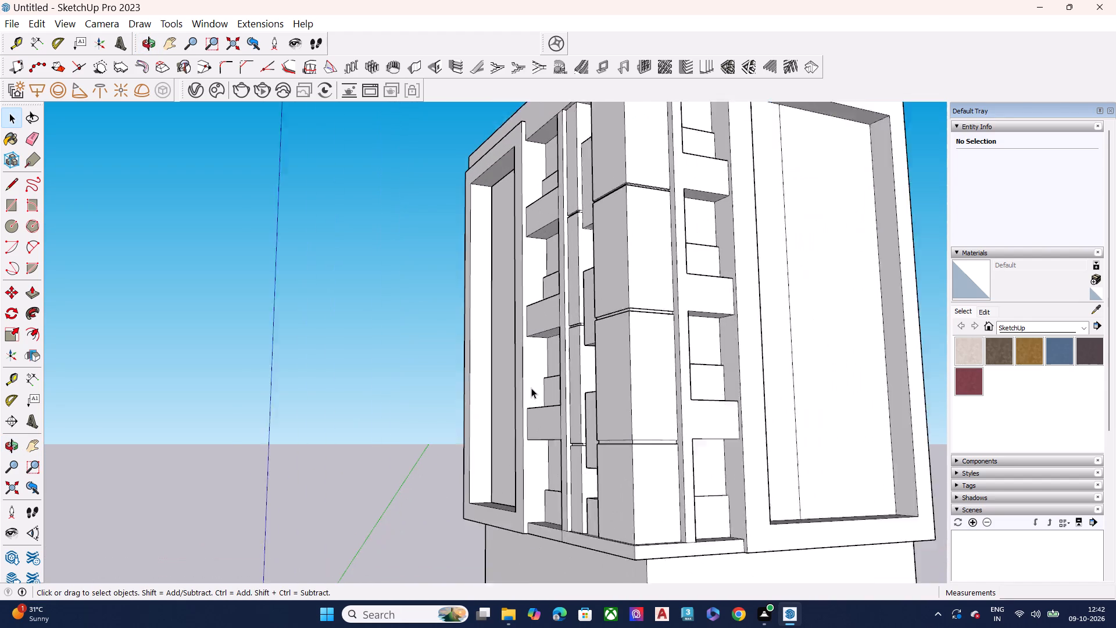
scroll(531, 388, up, 1)
scroll(580, 379, up, 3)
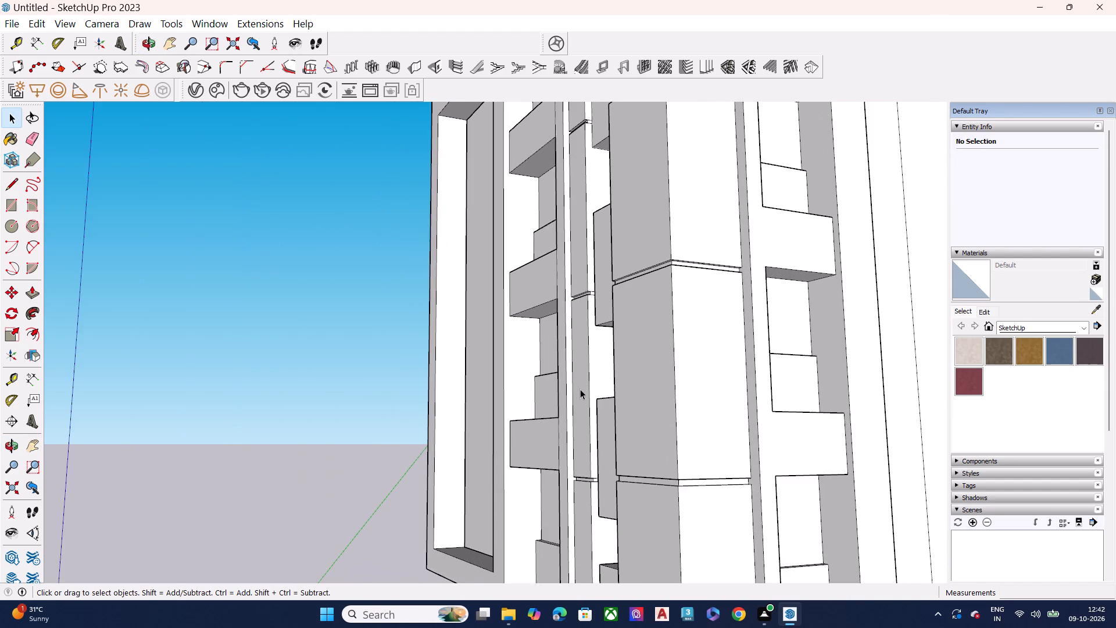
scroll(584, 418, down, 6)
scroll(629, 134, up, 6)
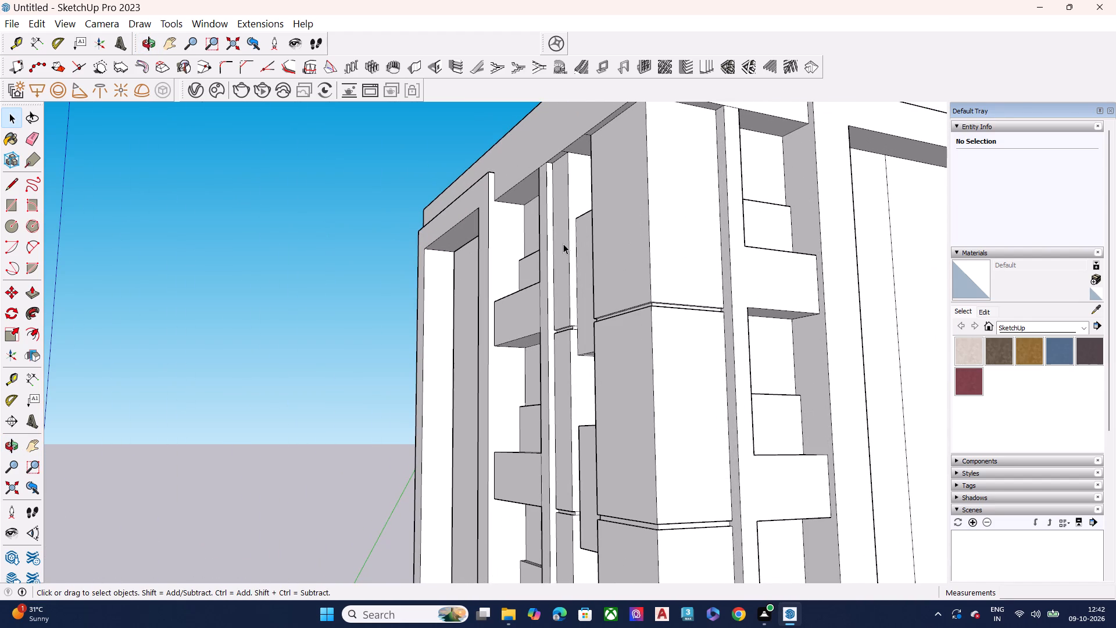
scroll(583, 305, up, 5)
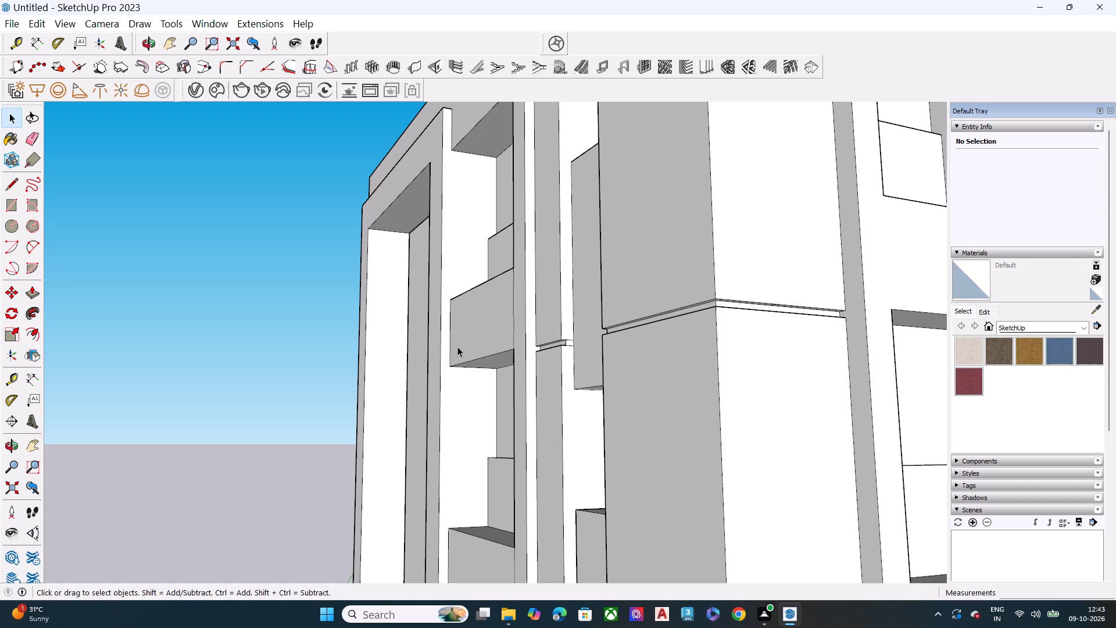
scroll(425, 404, up, 1)
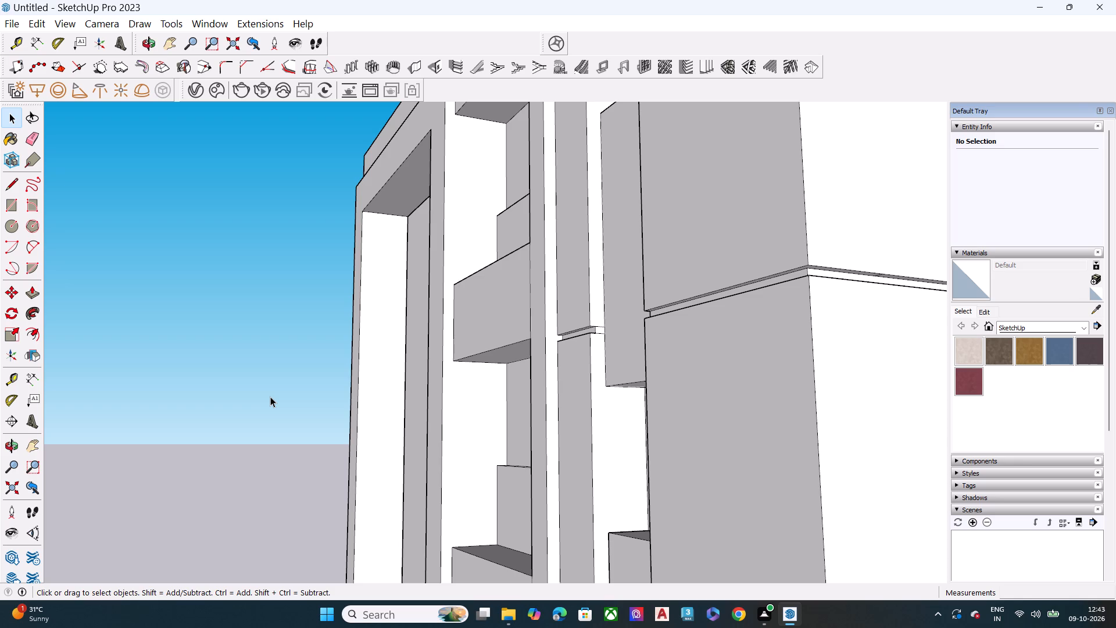
scroll(350, 361, down, 3)
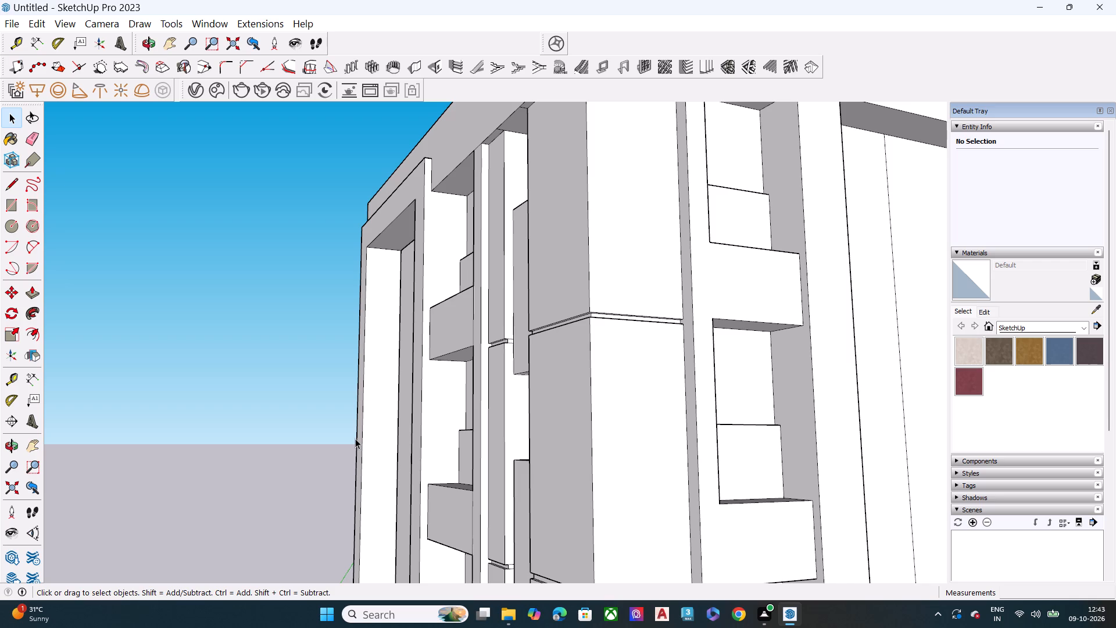
scroll(237, 352, down, 1)
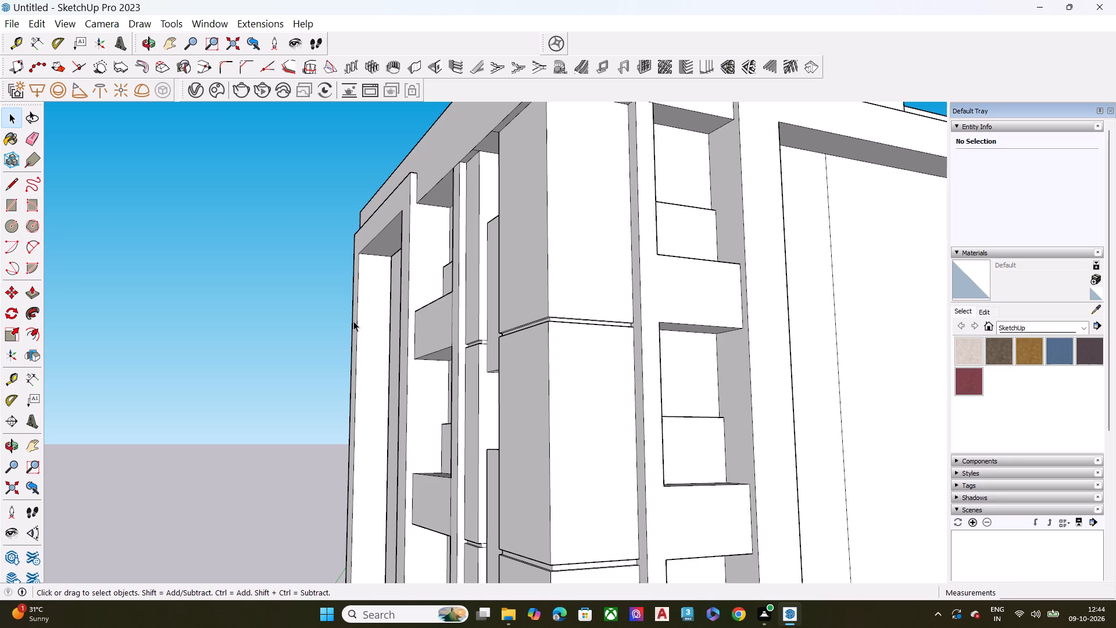
scroll(353, 321, down, 6)
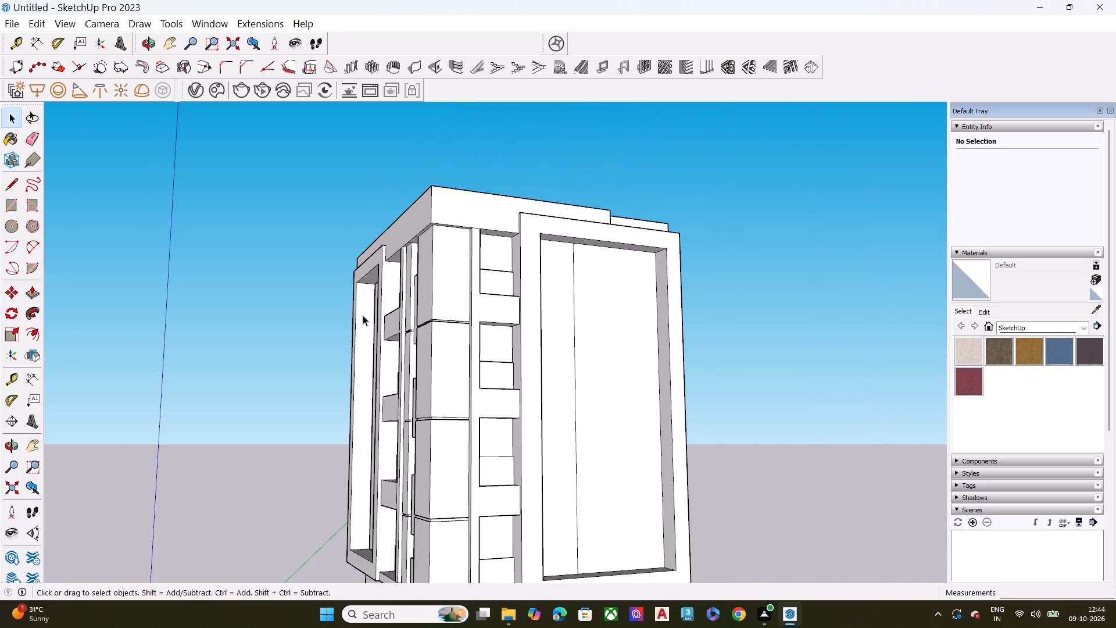
scroll(449, 295, down, 3)
middle_drag(458, 365, 570, 465)
scroll(563, 440, down, 1)
scroll(495, 485, up, 7)
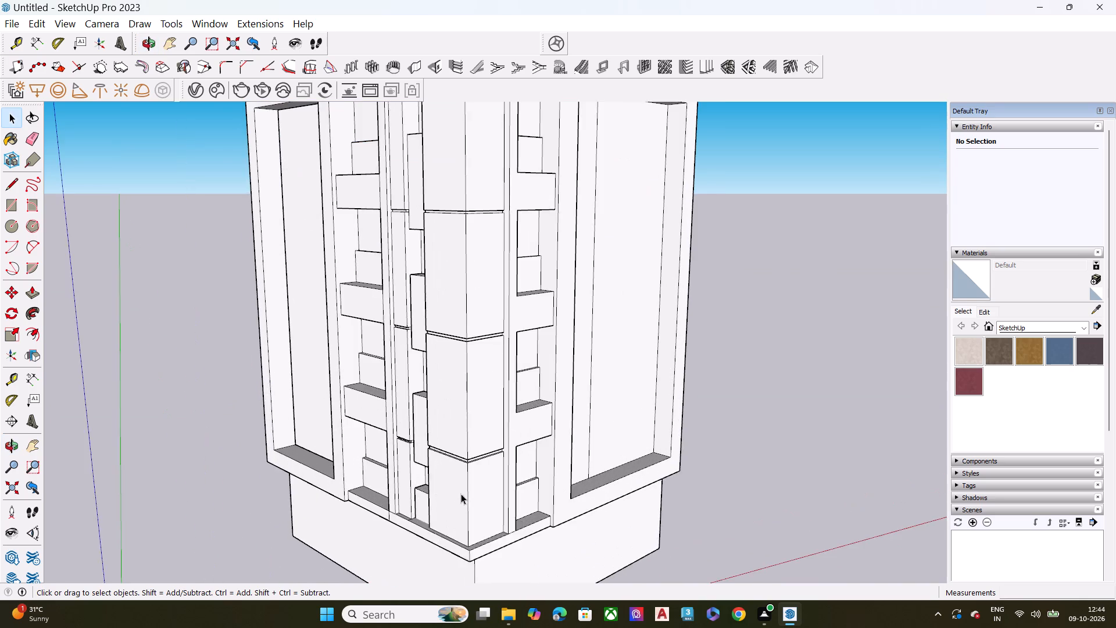
scroll(409, 397, down, 1)
middle_drag(455, 421, 356, 397)
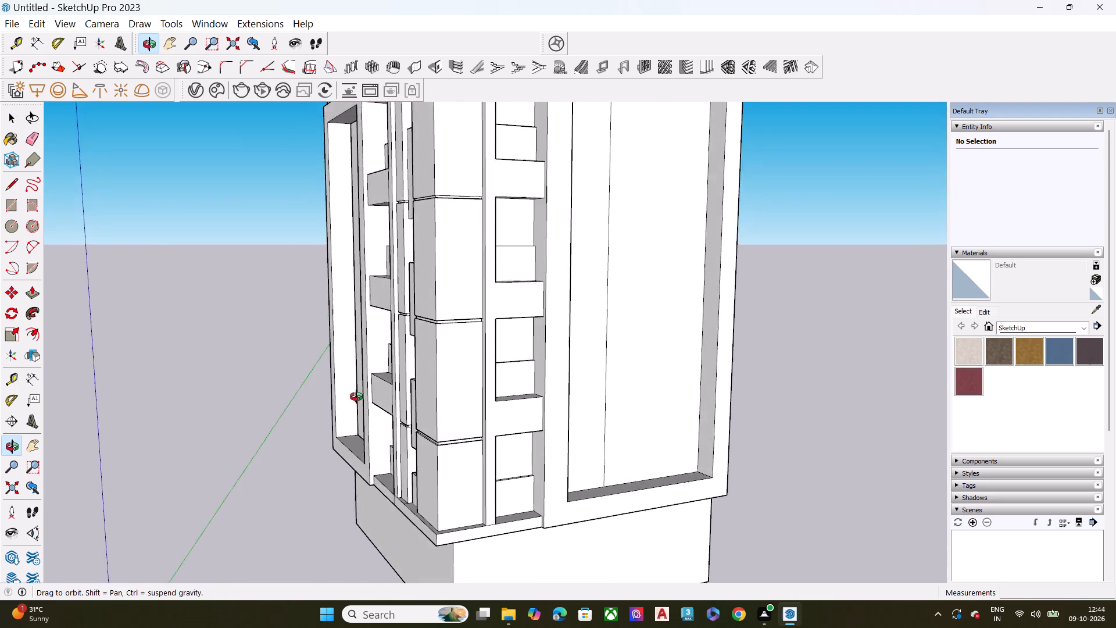
middle_drag(356, 397, 412, 397)
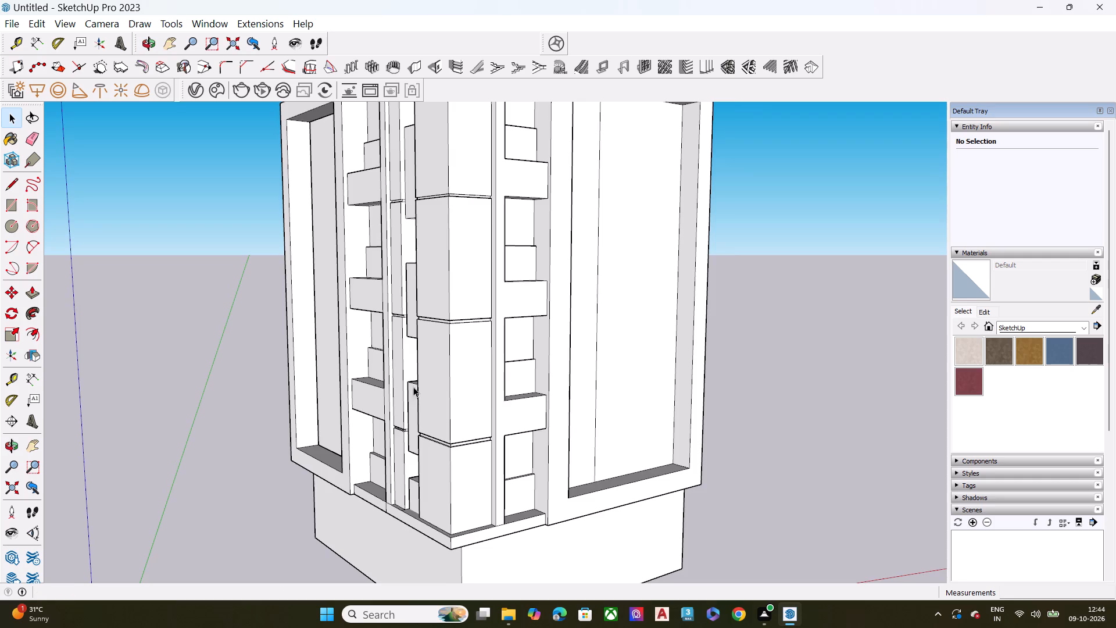
Push the recessed face of the corner block's middle groove 3" deeper on the pier side.
scroll(433, 252, up, 9)
middle_drag(436, 367, 394, 313)
scroll(394, 313, up, 8)
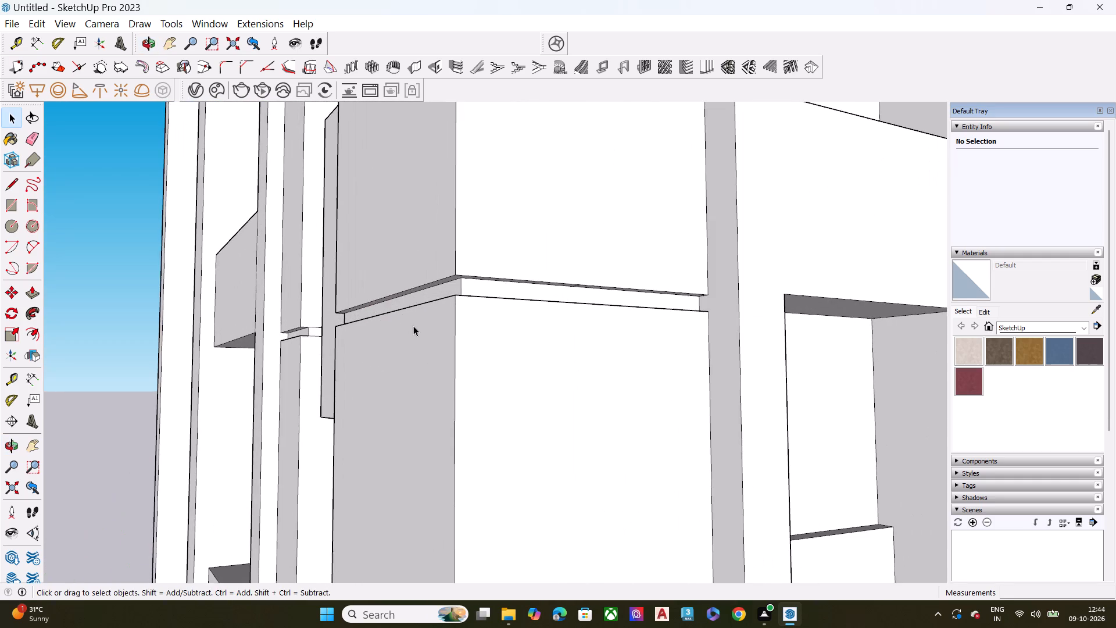
middle_drag(475, 306, 445, 383)
scroll(443, 383, up, 6)
double_click(412, 359)
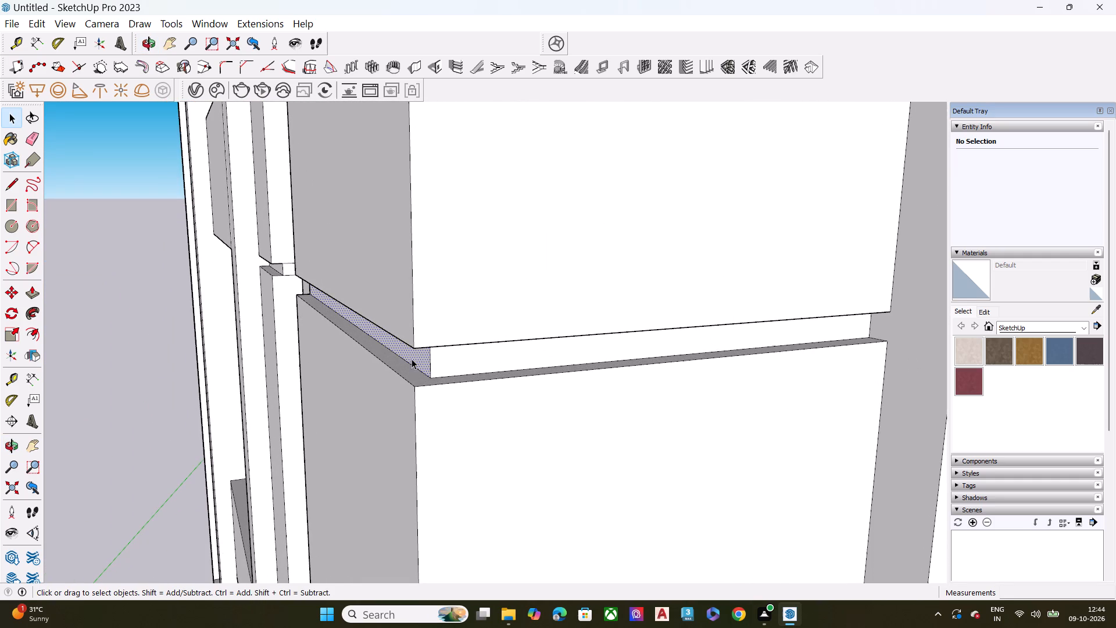
key(p)
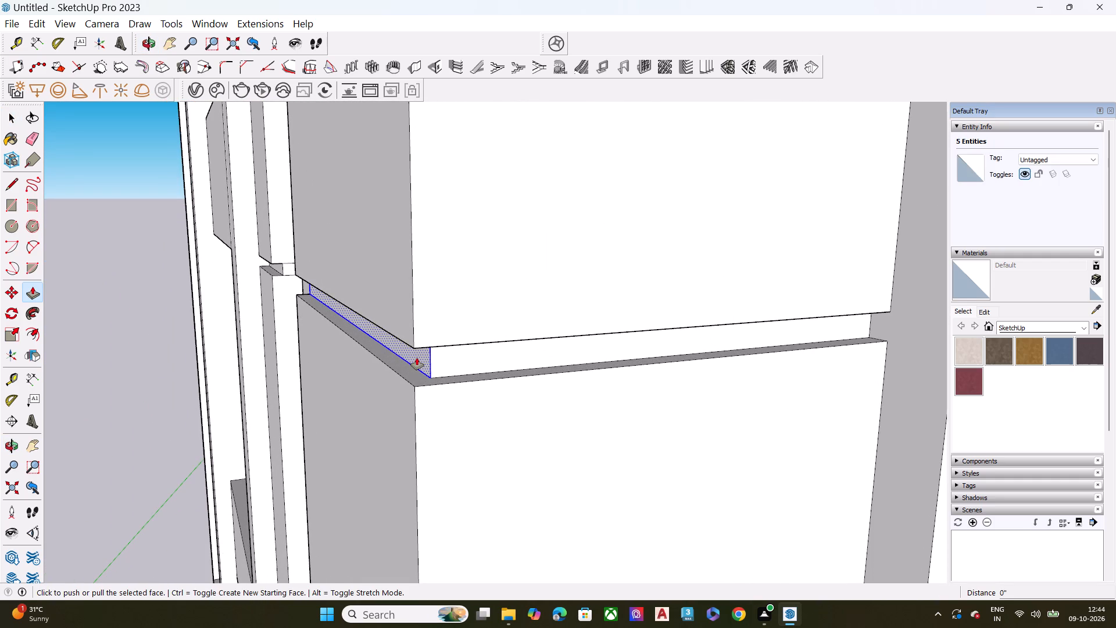
click(423, 351)
click(459, 352)
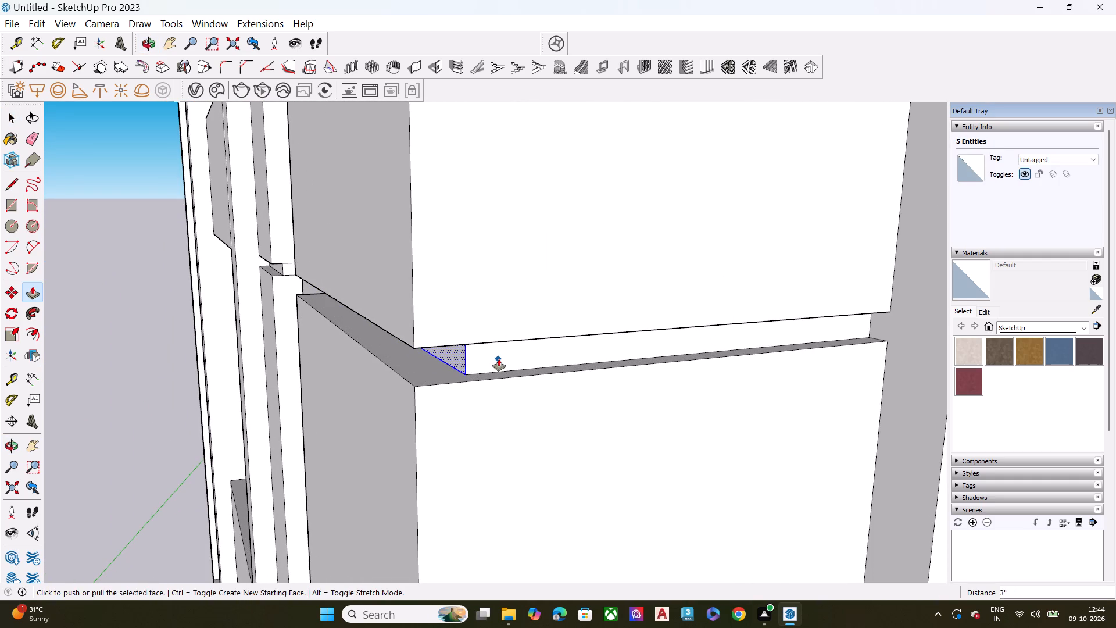
Push the same middle groove's recessed face 3 1/2" deeper on the corner block's other side, away from the pier.
click(499, 359)
key(space)
click(498, 359)
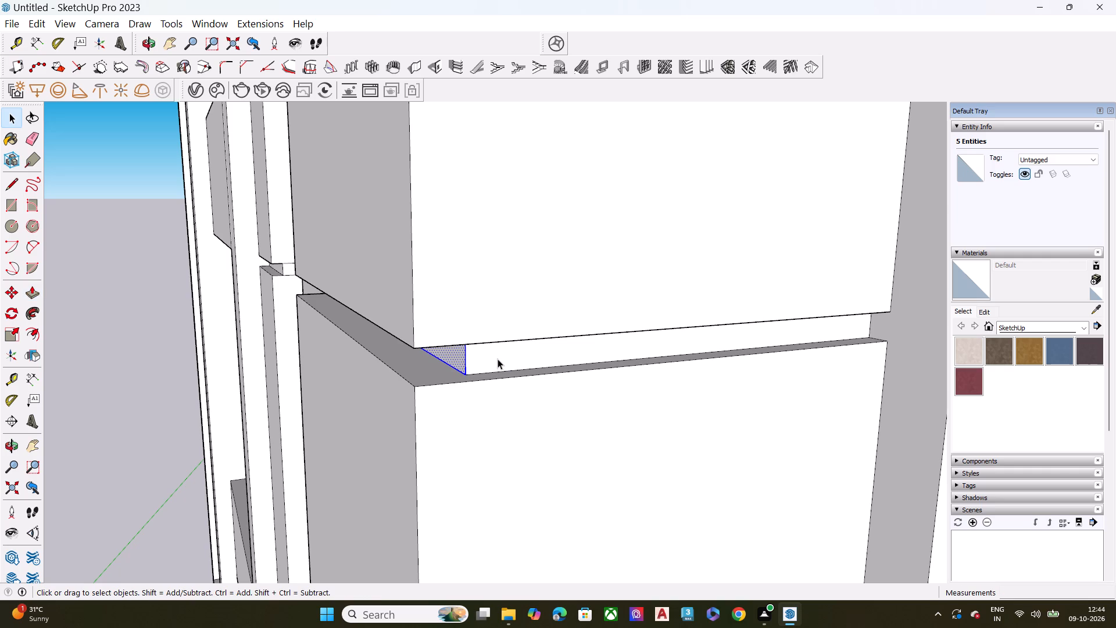
key(p)
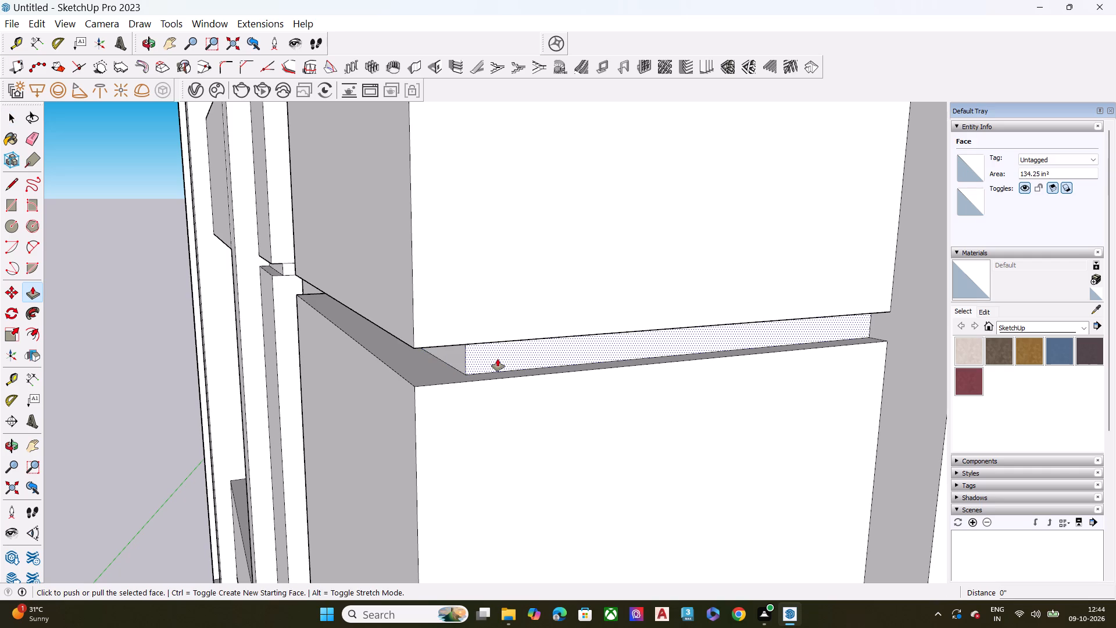
click(507, 351)
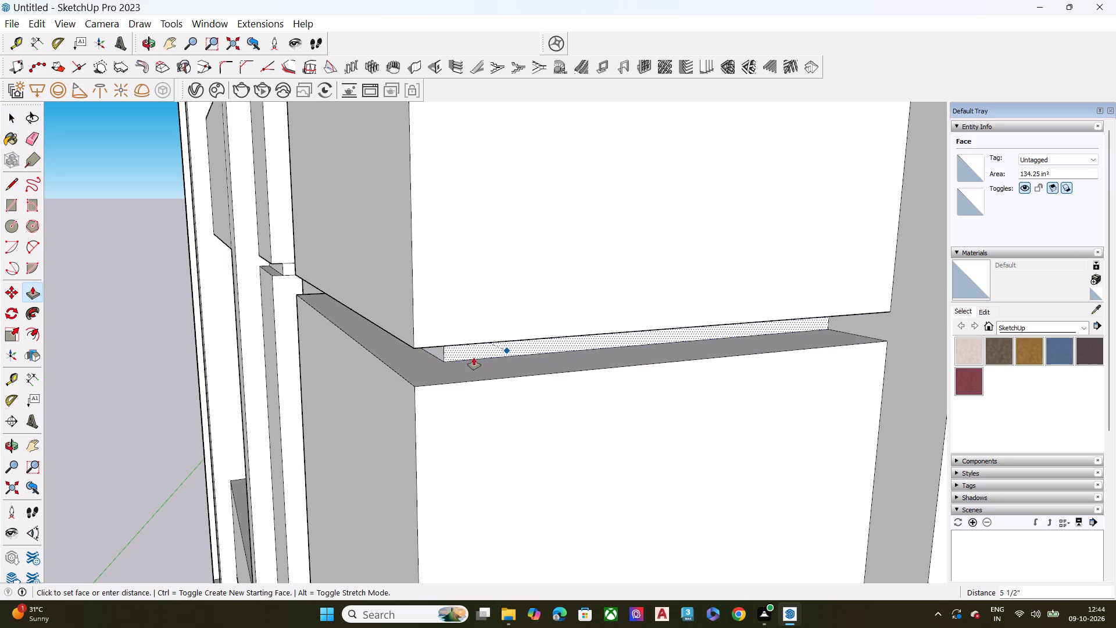
click(481, 365)
scroll(478, 320, down, 6)
middle_drag(484, 373, 500, 315)
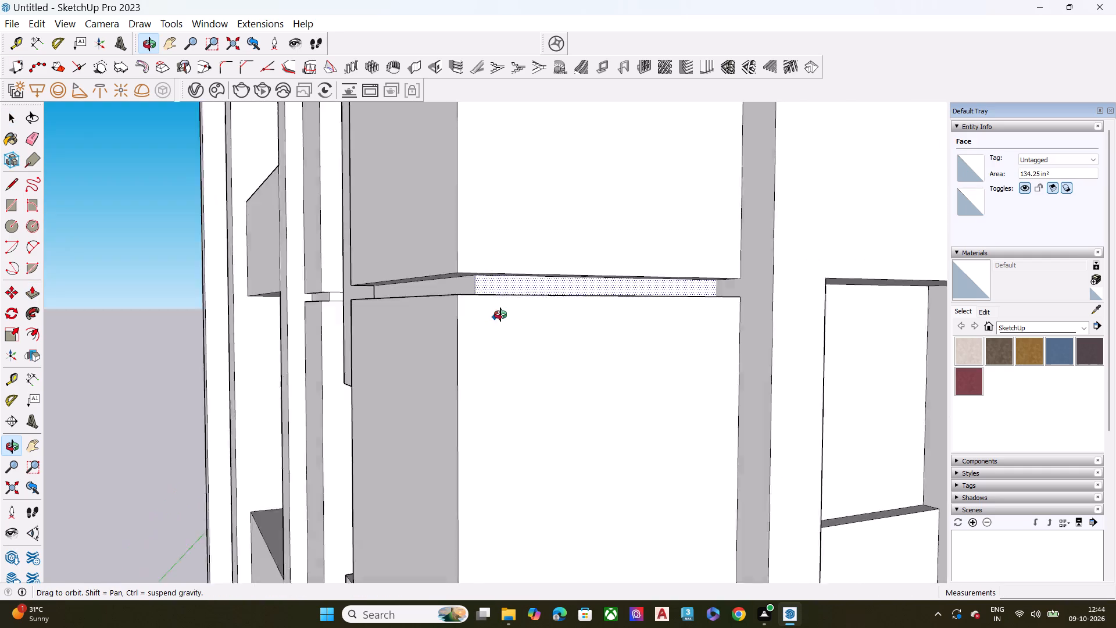
middle_drag(500, 315, 534, 359)
scroll(573, 345, down, 5)
middle_drag(457, 362, 538, 360)
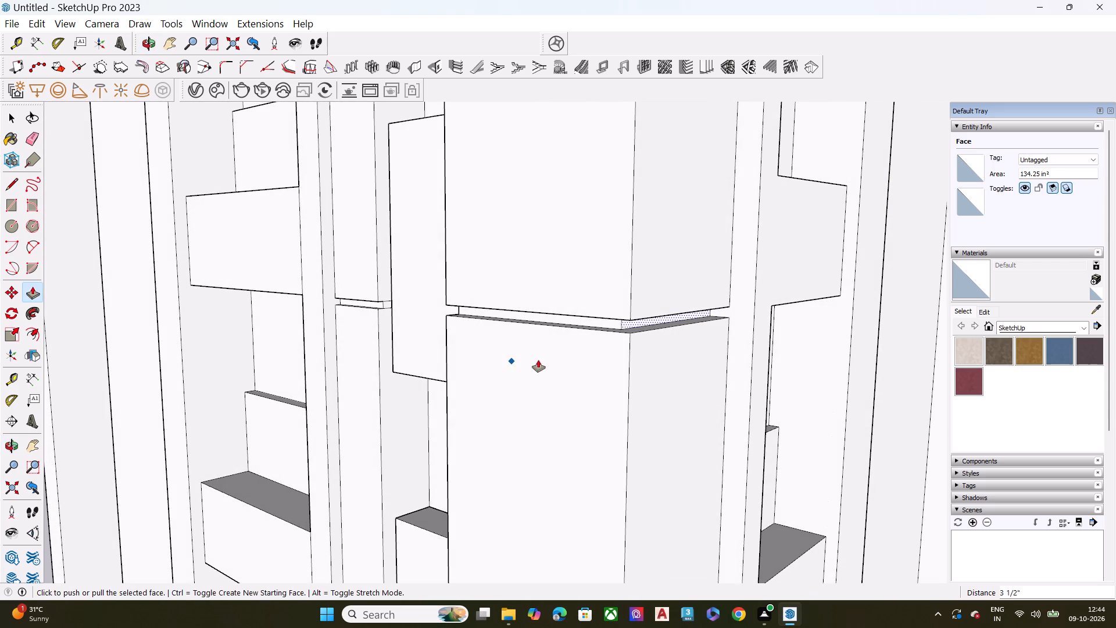
key(space)
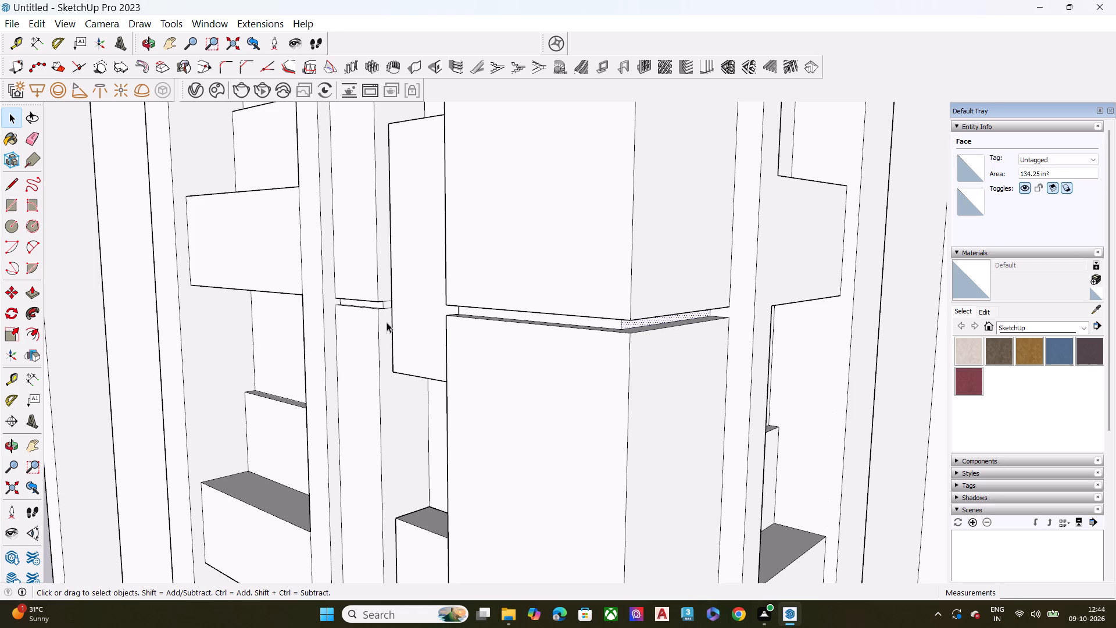
Open the reference photo 1000093875.jpg and examine the corner block joints, slim panels, pier and window bands closely.
scroll(398, 319, down, 8)
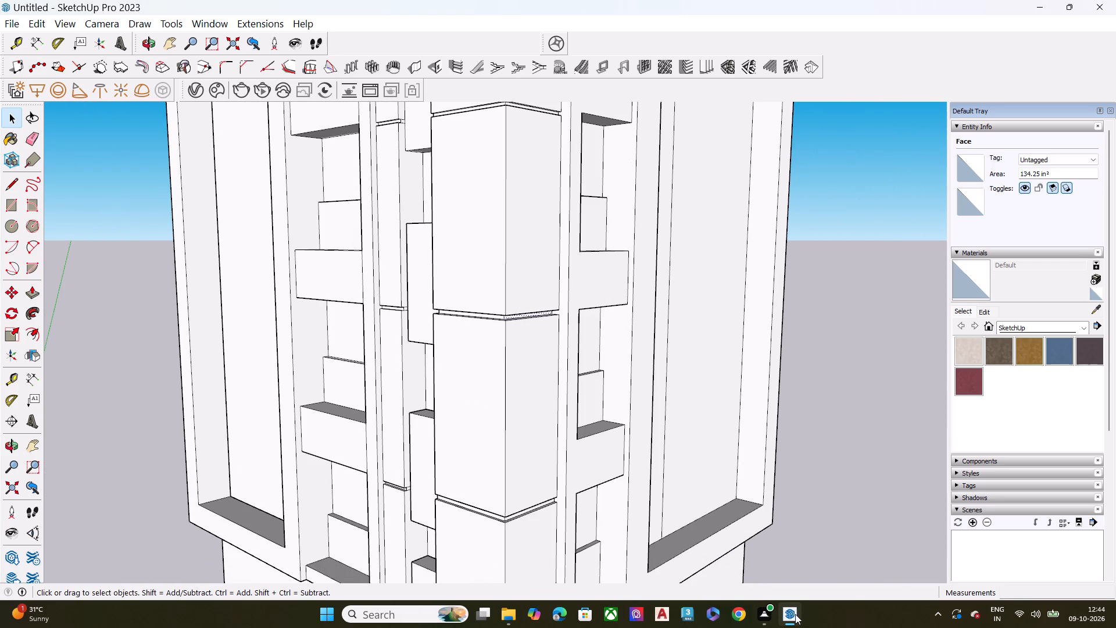
click(502, 619)
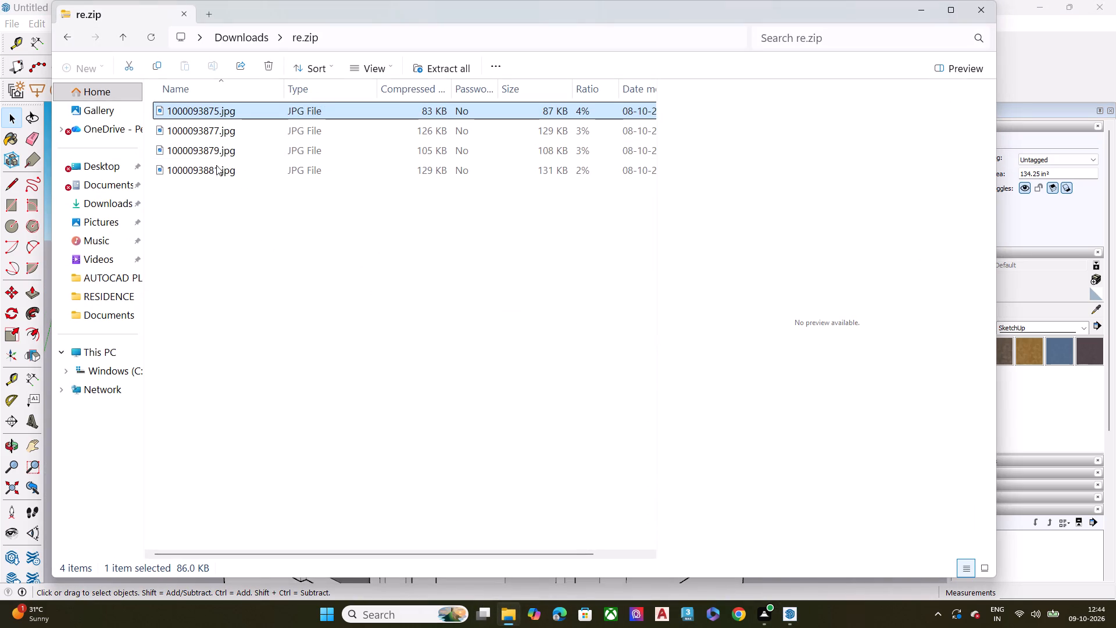
double_click(231, 110)
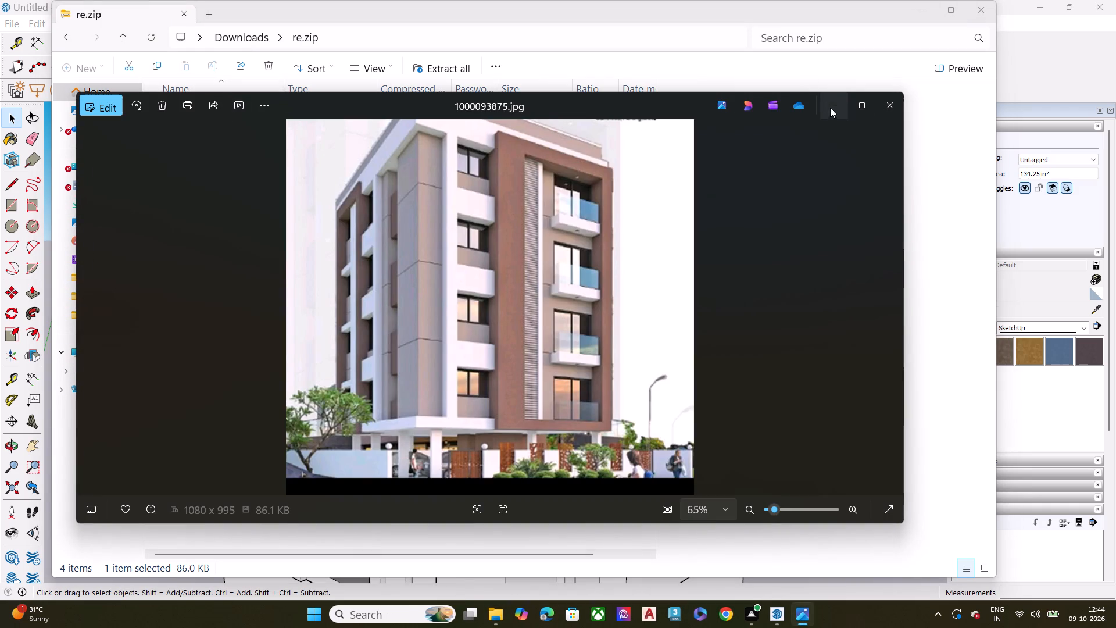
click(832, 110)
click(925, 8)
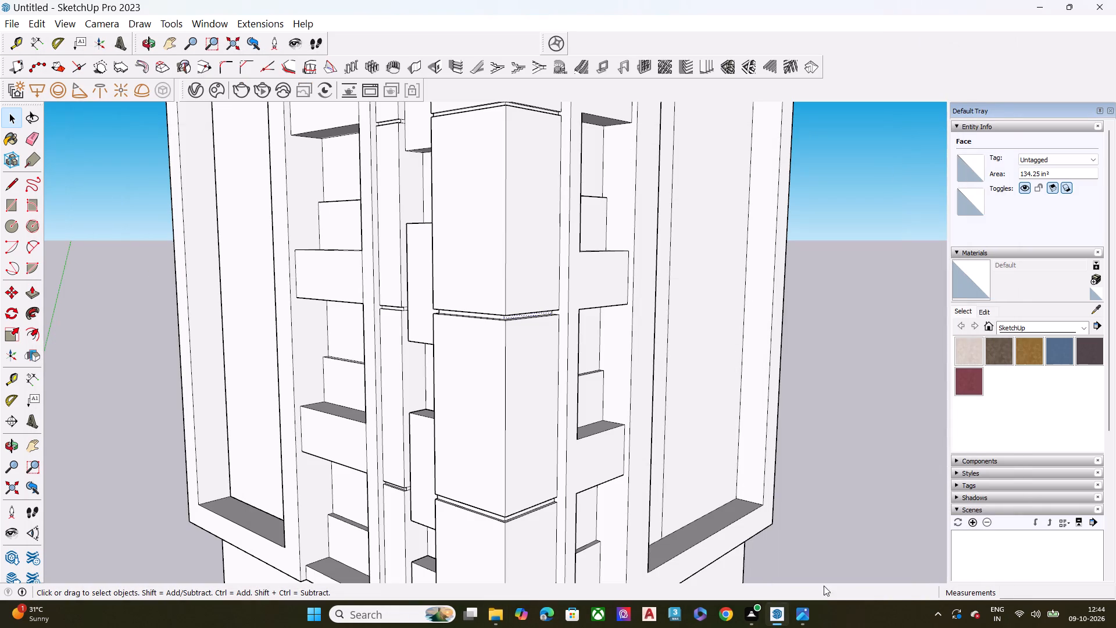
click(802, 614)
scroll(457, 322, down, 1)
scroll(438, 314, up, 8)
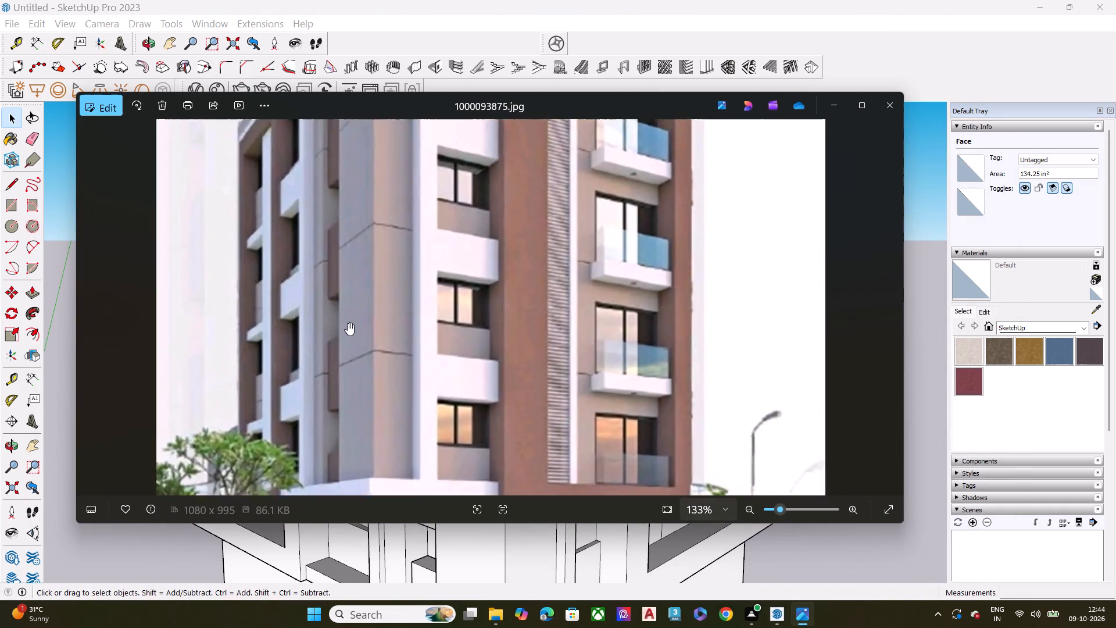
scroll(277, 307, up, 8)
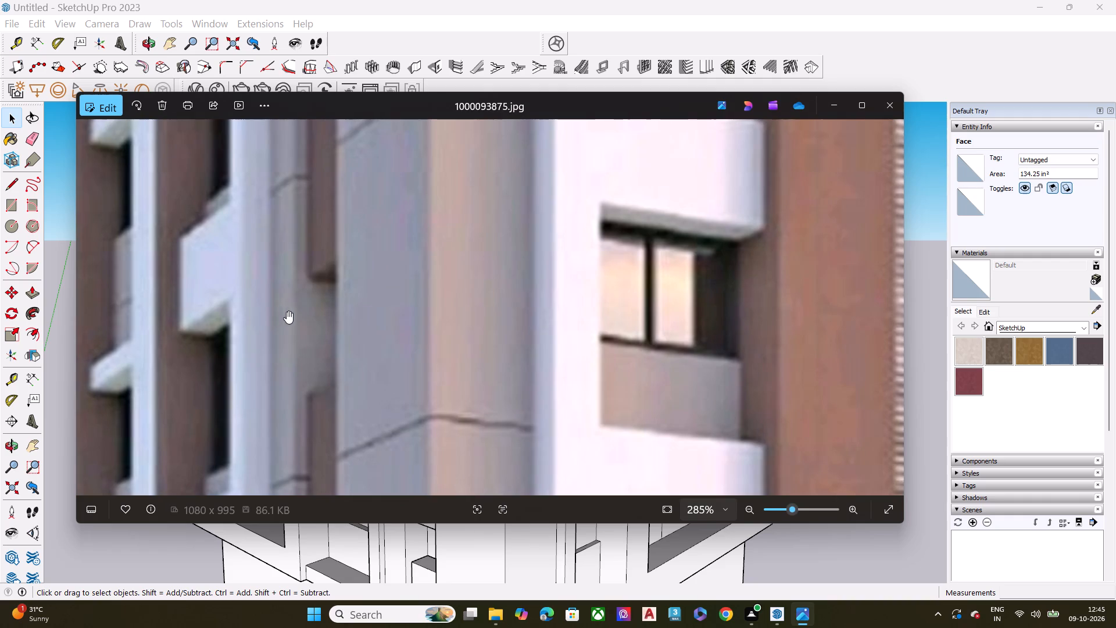
scroll(303, 312, down, 7)
scroll(244, 299, up, 7)
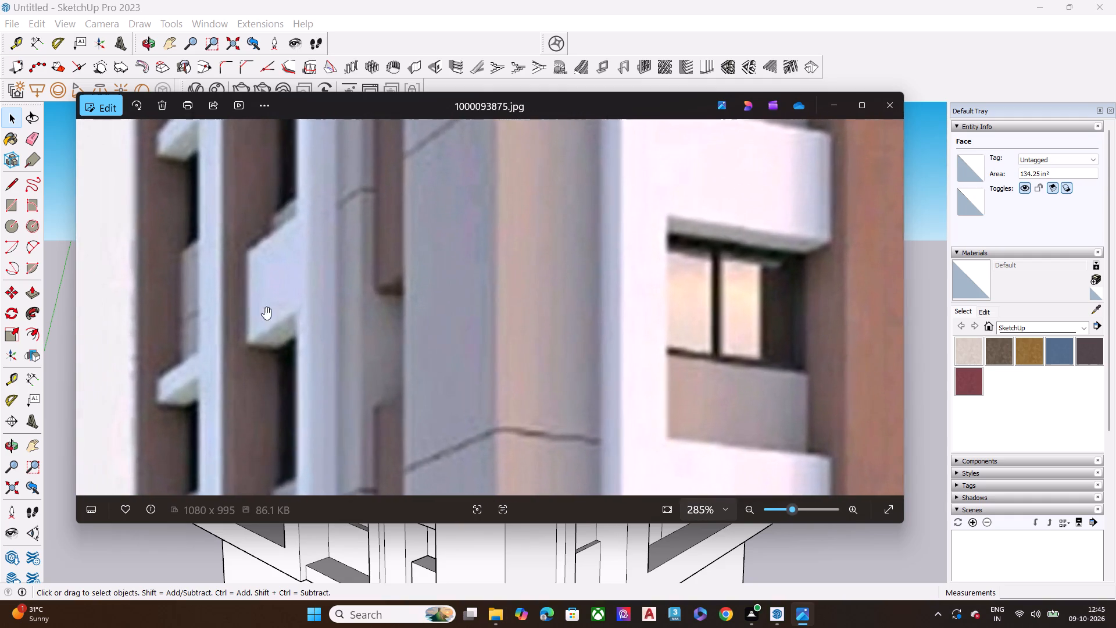
scroll(305, 312, down, 9)
scroll(480, 316, down, 3)
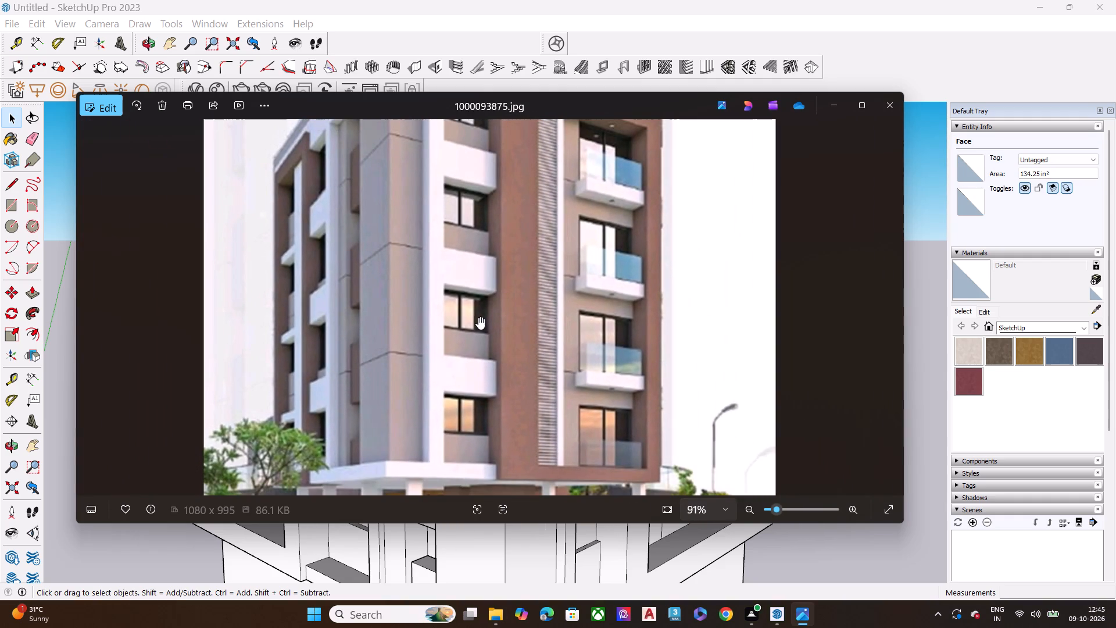
scroll(440, 320, down, 2)
scroll(341, 166, up, 2)
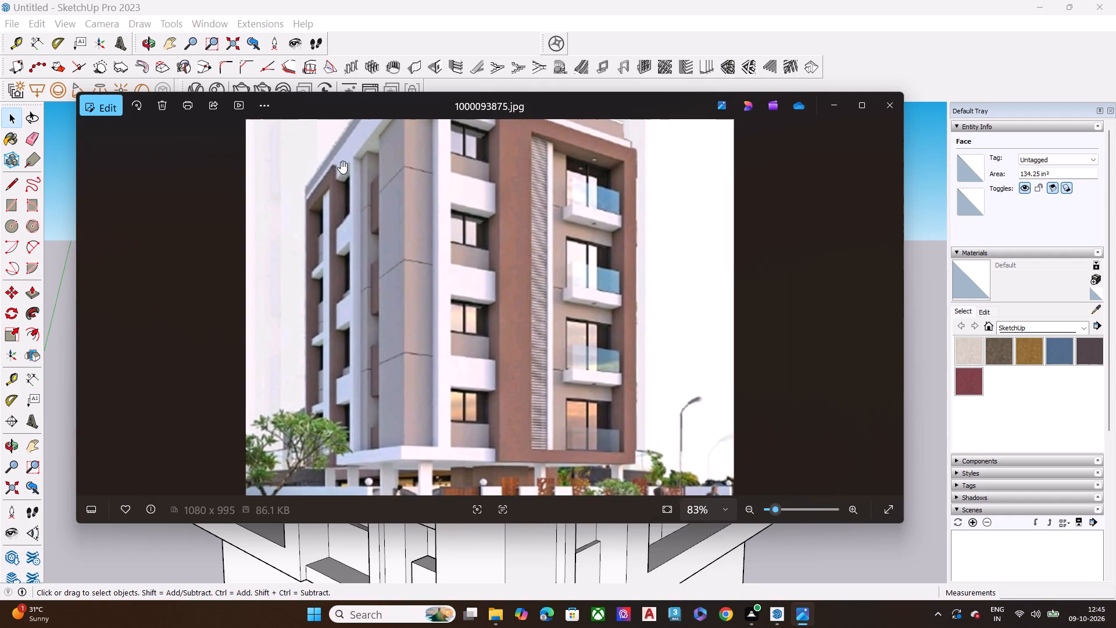
Compare the upper corner blocks, roof band and window bands in reference photo 1000093875.jpg with the SketchUp model.
scroll(341, 161, up, 3)
scroll(348, 168, down, 8)
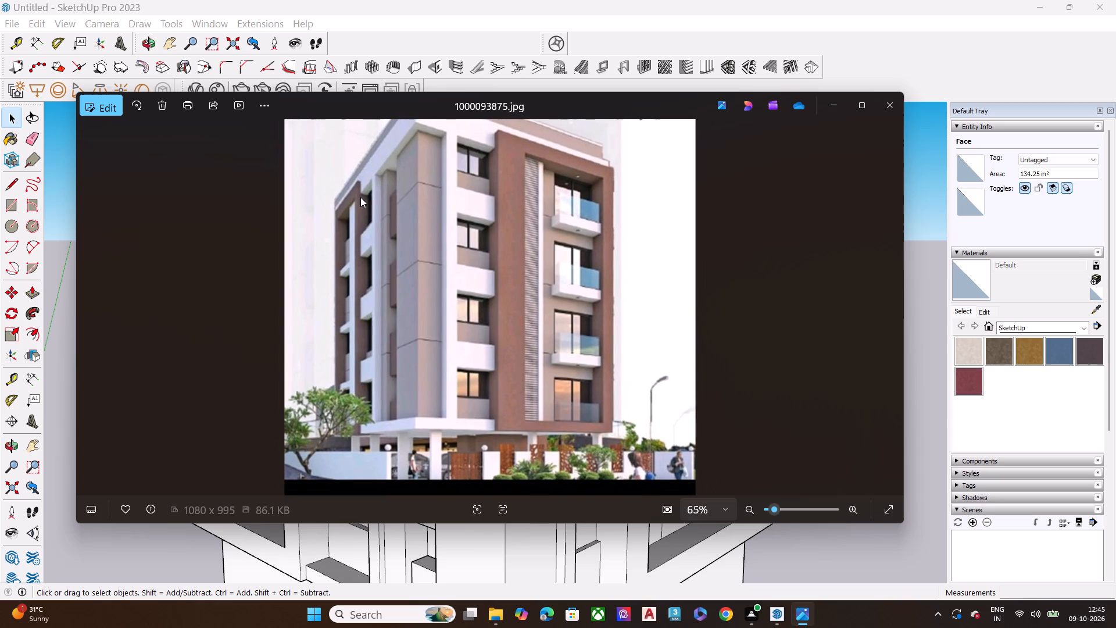
scroll(381, 106, up, 7)
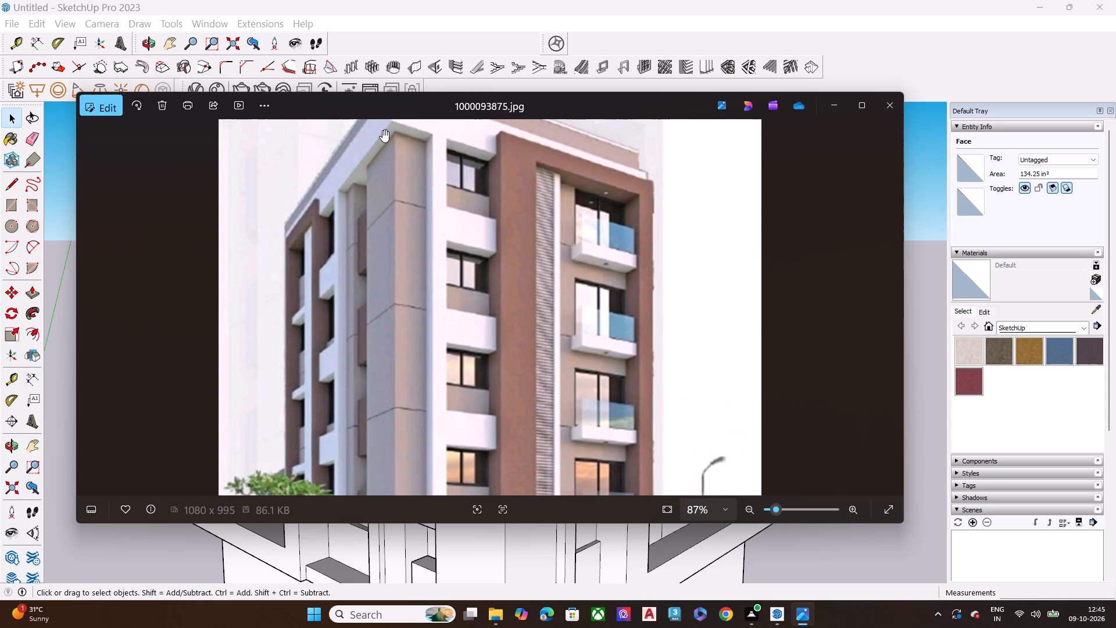
scroll(386, 134, down, 3)
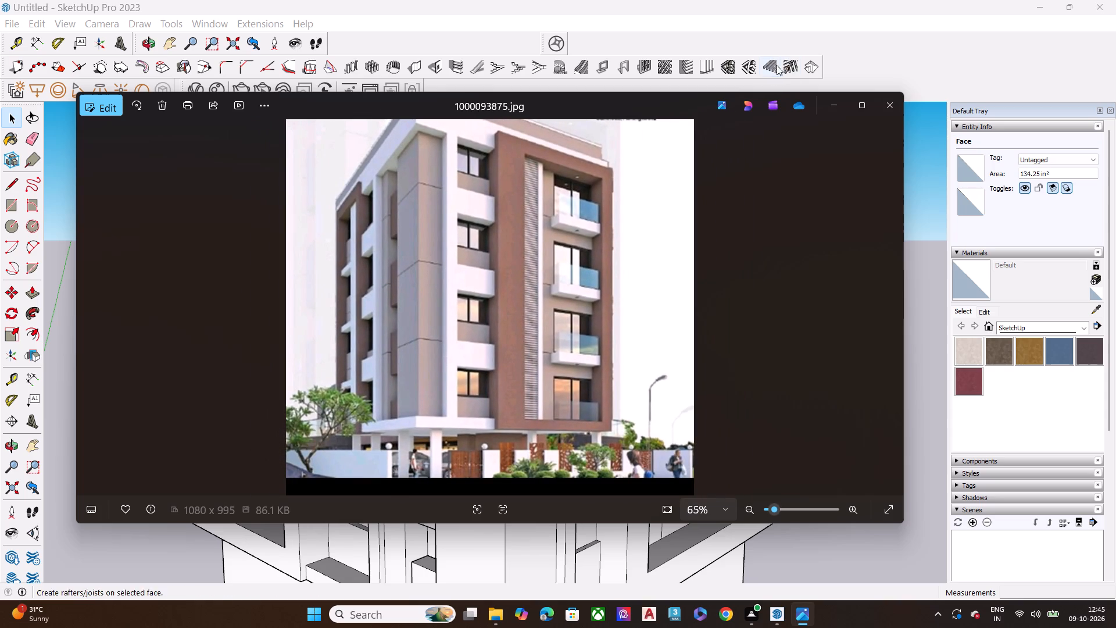
click(826, 109)
scroll(640, 329, down, 2)
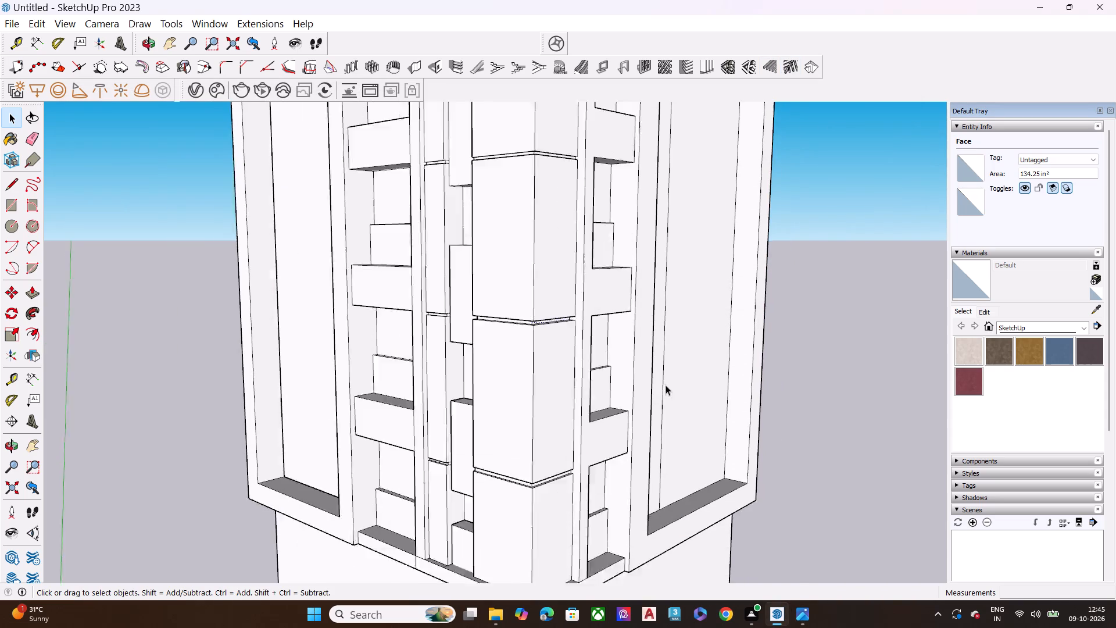
scroll(666, 385, down, 5)
scroll(625, 187, up, 6)
middle_drag(604, 211, 551, 105)
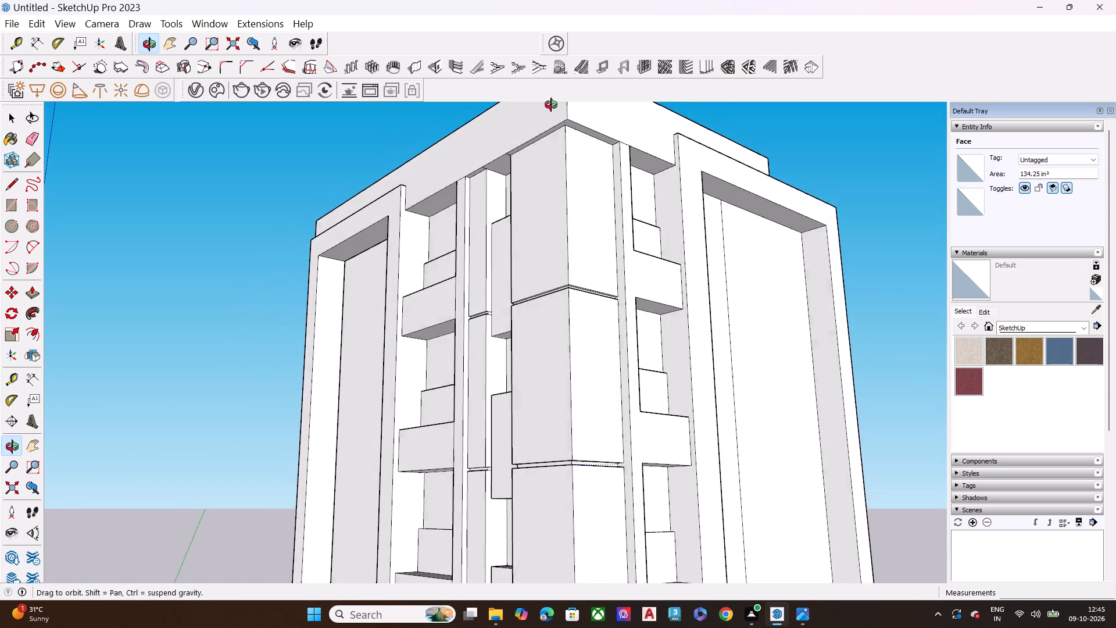
middle_drag(551, 105, 649, 147)
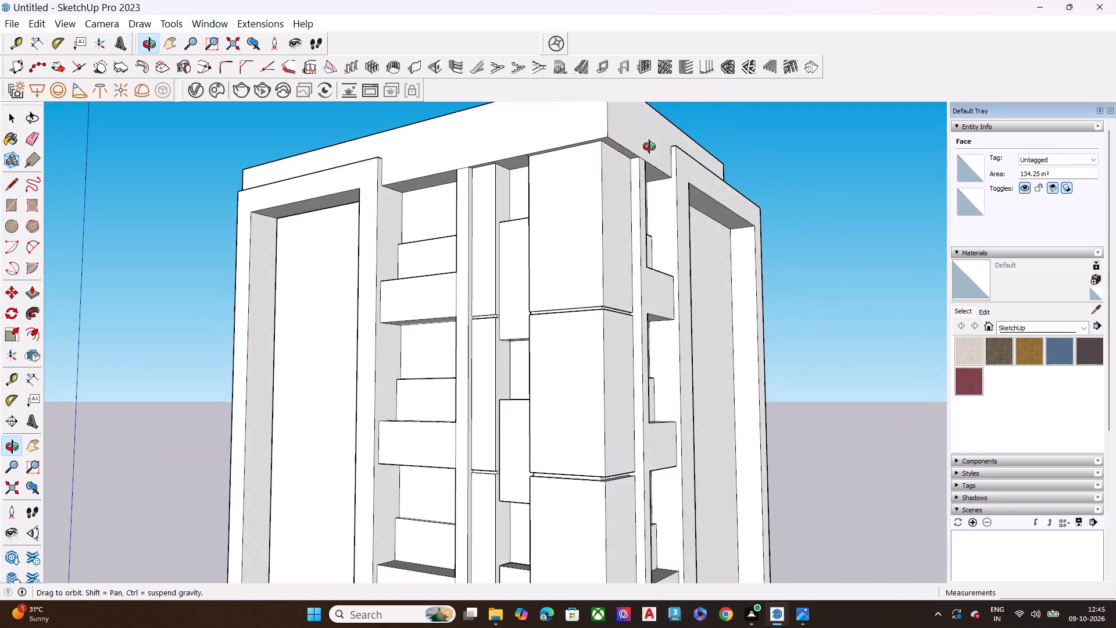
middle_drag(649, 147, 644, 163)
Check the photo's lower floors, window bands and projecting base edge against the model's wider facade and plinth.
click(803, 611)
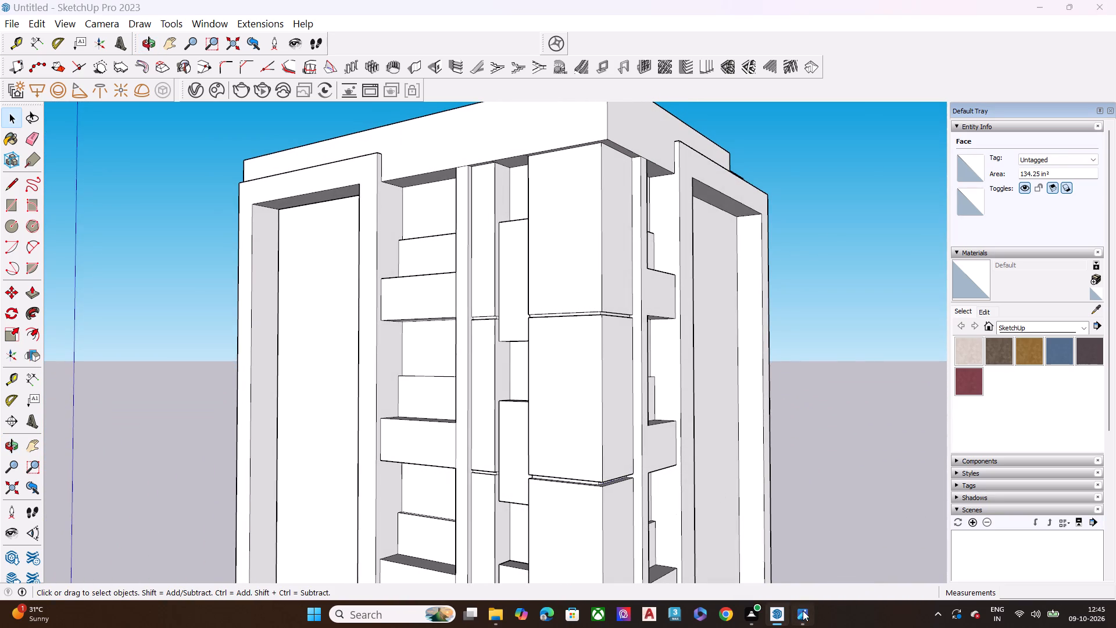
scroll(483, 179, up, 2)
scroll(520, 285, down, 4)
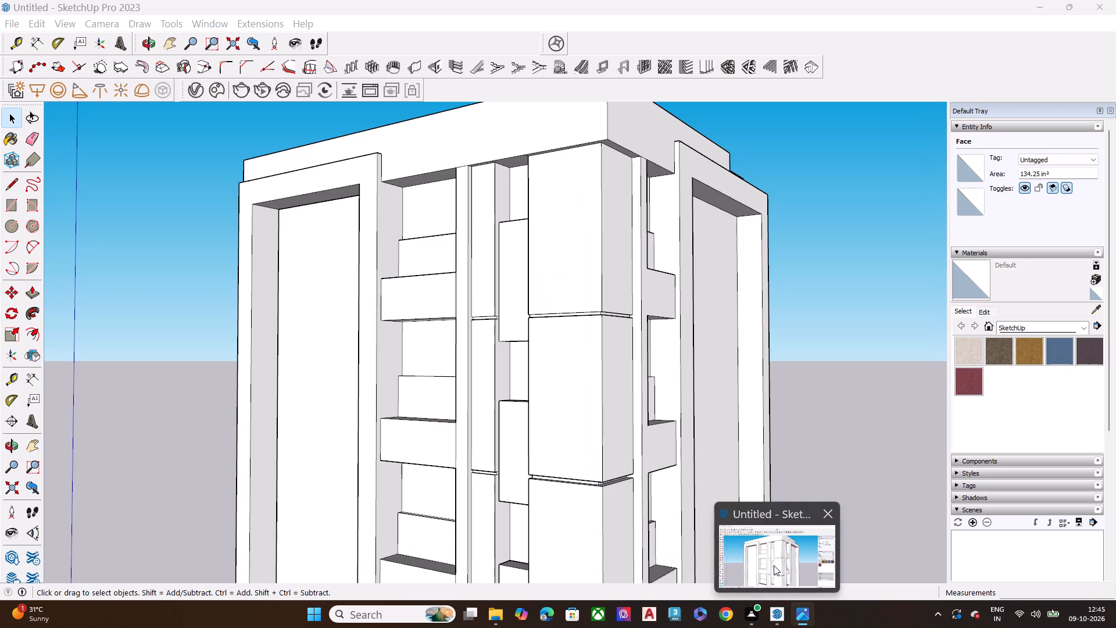
middle_drag(670, 428, 664, 428)
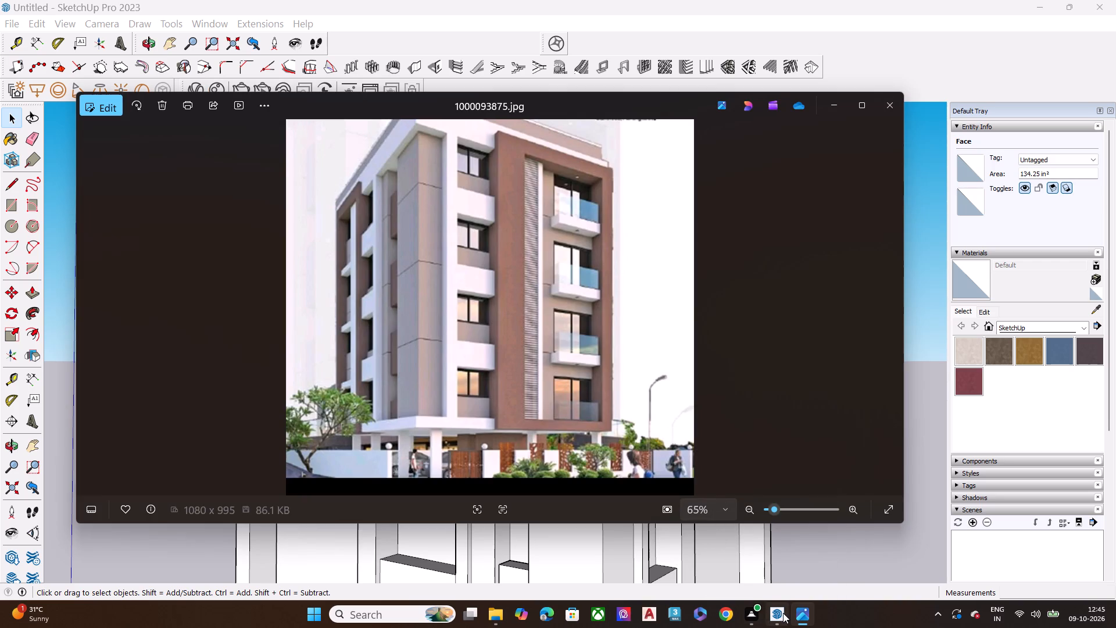
click(783, 613)
middle_drag(595, 262, 391, 315)
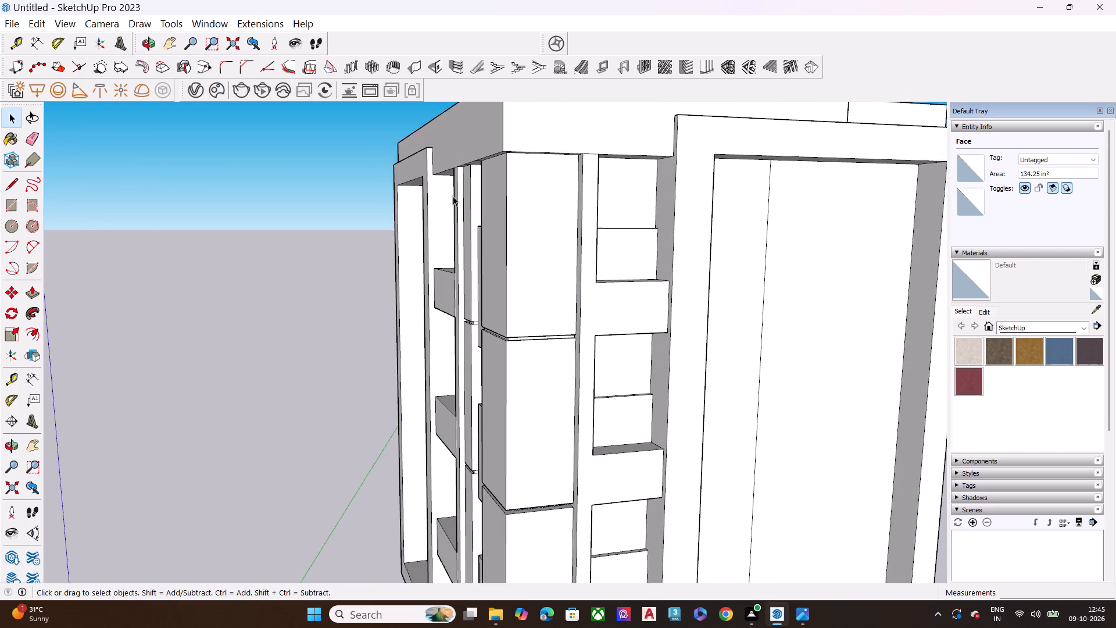
scroll(460, 193, down, 8)
scroll(478, 409, up, 5)
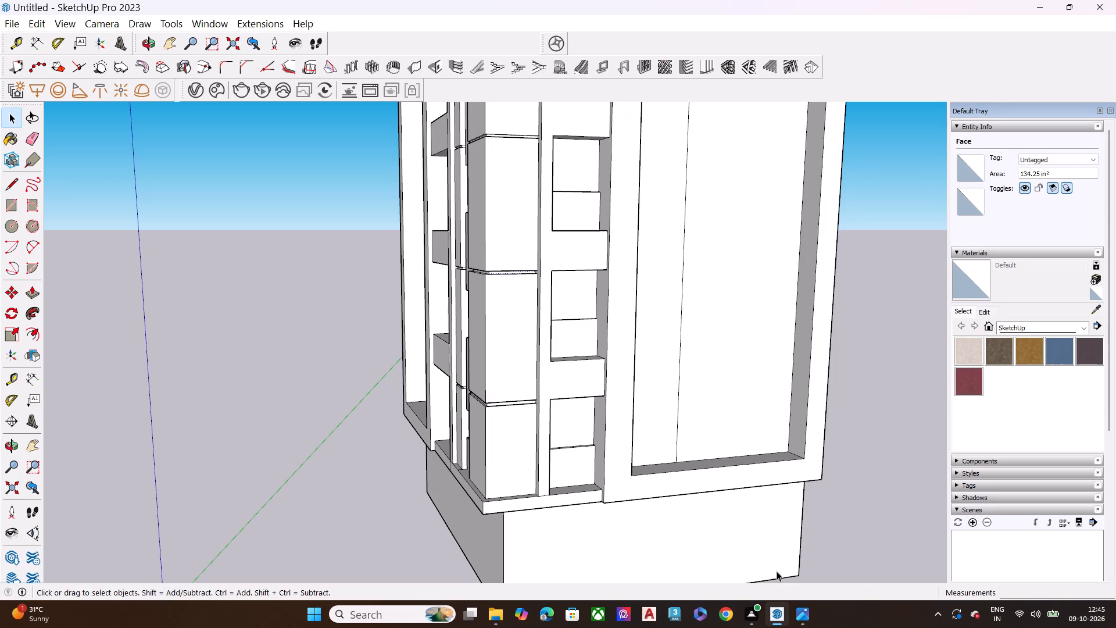
click(805, 608)
scroll(466, 371, up, 1)
scroll(460, 370, down, 1)
scroll(459, 370, up, 6)
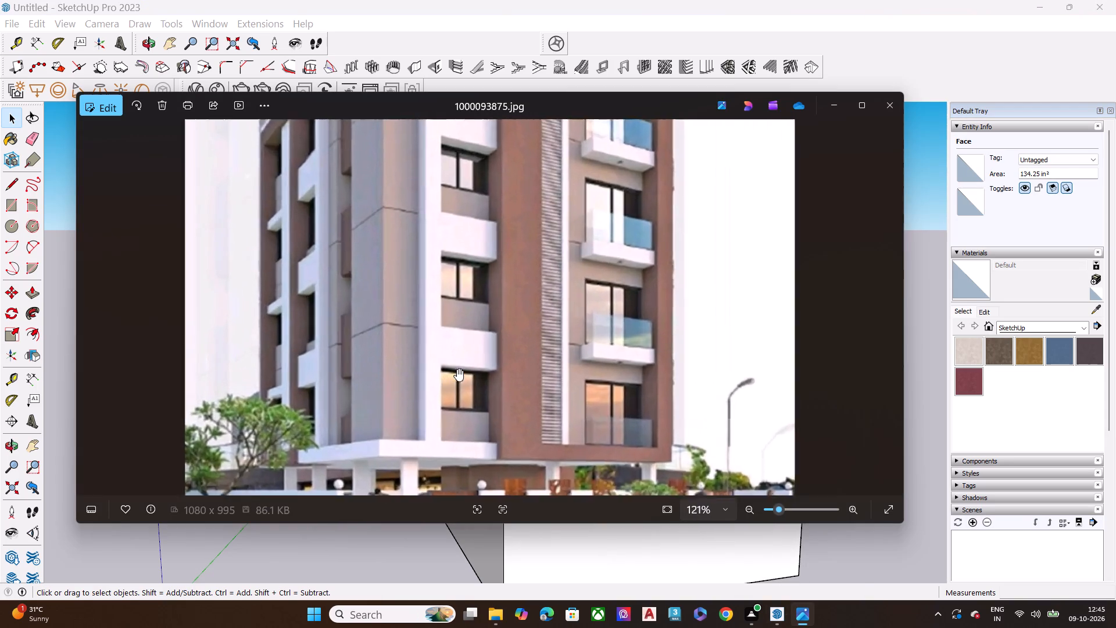
scroll(457, 369, up, 2)
scroll(449, 326, down, 9)
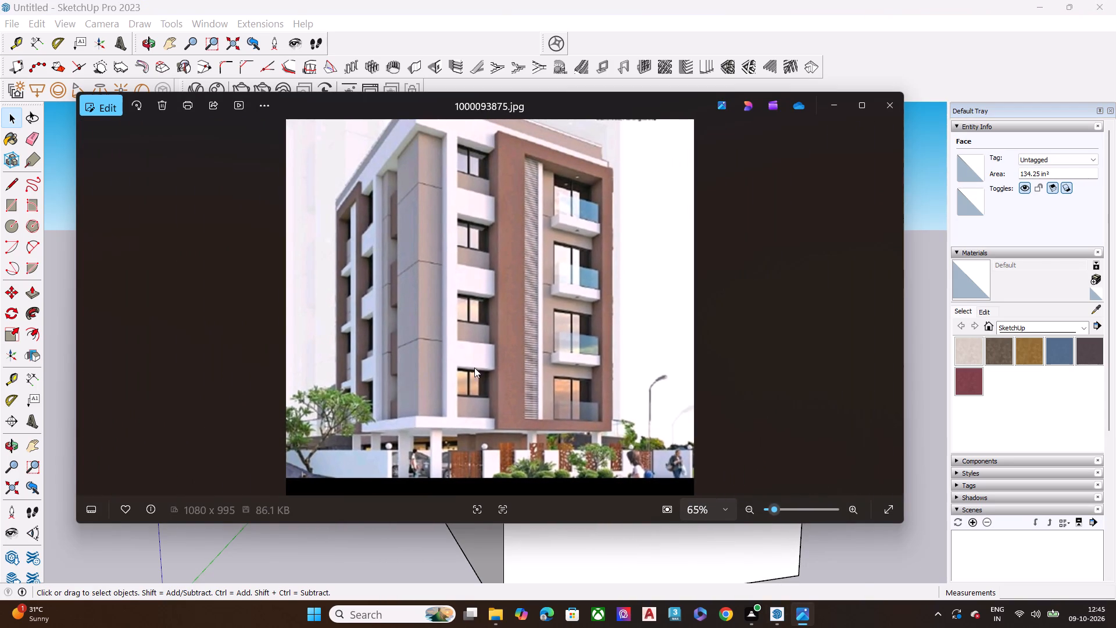
click(836, 108)
scroll(488, 309, down, 6)
middle_drag(482, 398, 493, 445)
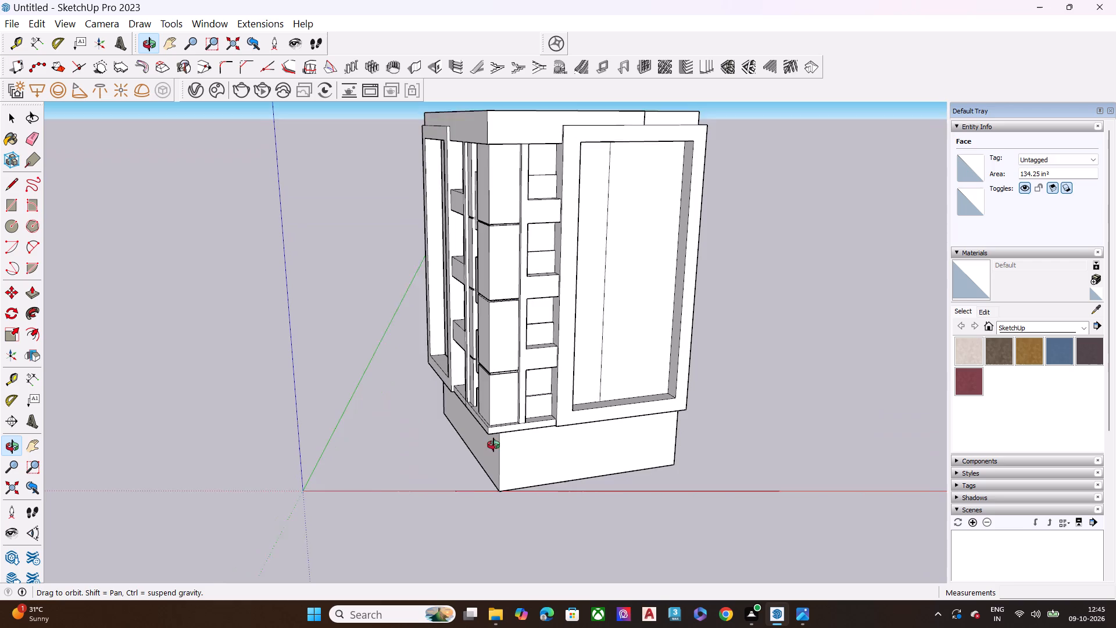
middle_drag(493, 445, 514, 449)
scroll(624, 512, up, 1)
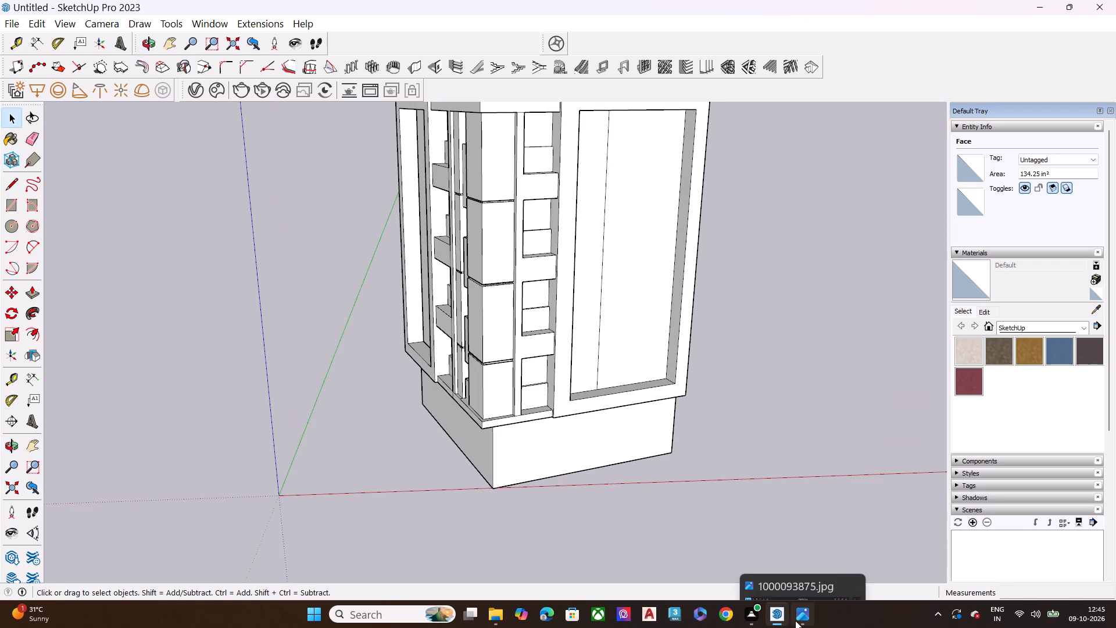
Compare the photo's top corner with the model's roof band underside, and examine the uppermost slim panel beside the corner block.
click(799, 619)
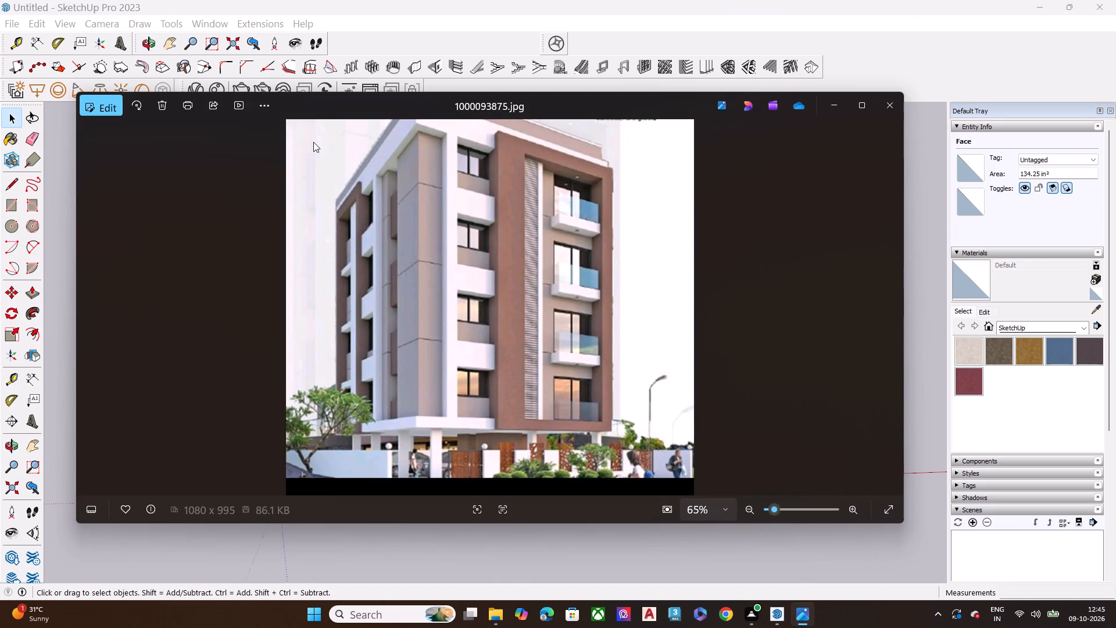
scroll(321, 103, up, 9)
scroll(400, 138, up, 9)
scroll(383, 187, down, 3)
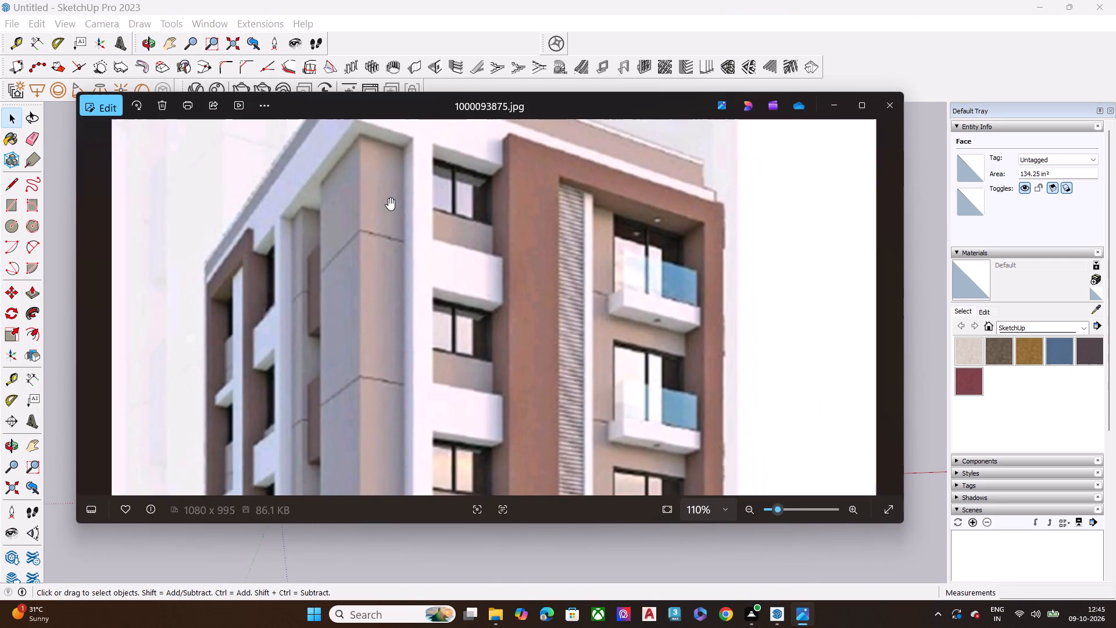
scroll(454, 212, down, 3)
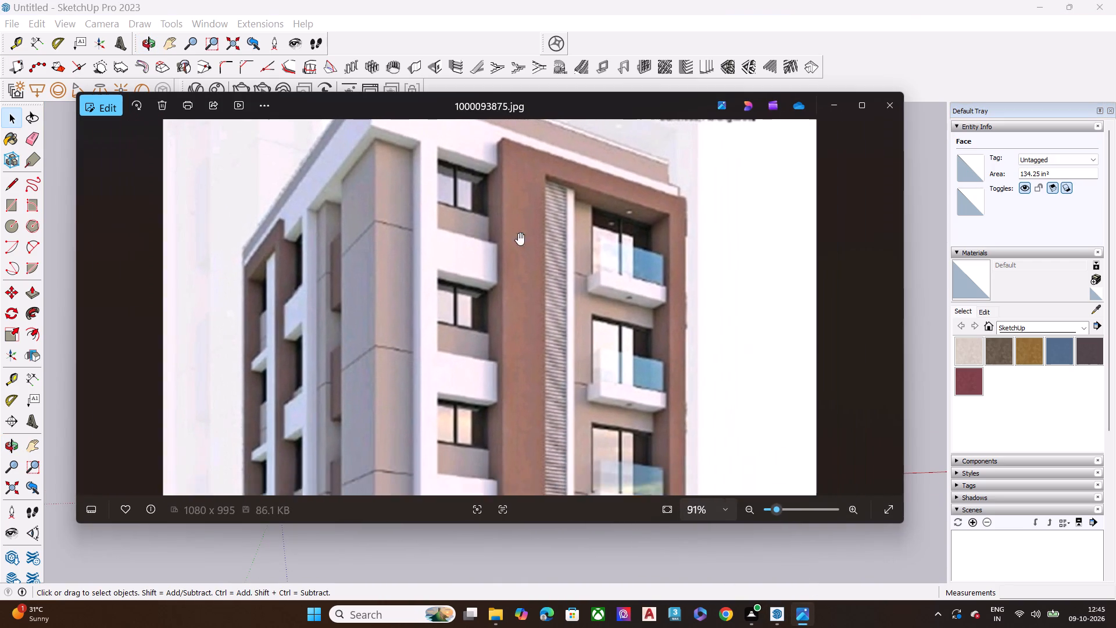
scroll(518, 233, down, 3)
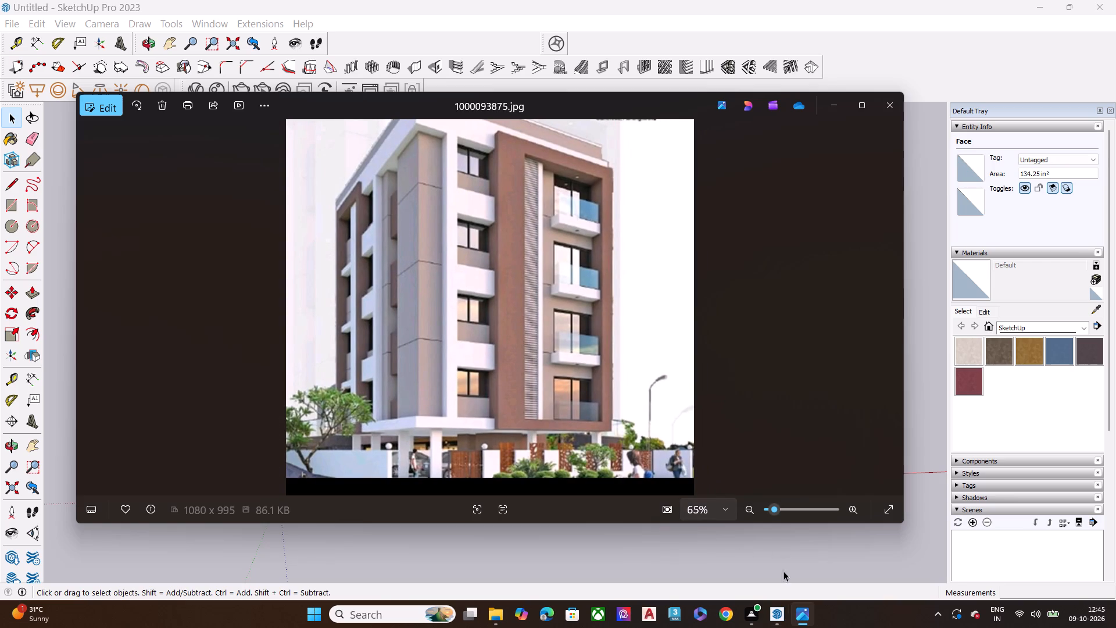
click(774, 609)
scroll(592, 412, down, 5)
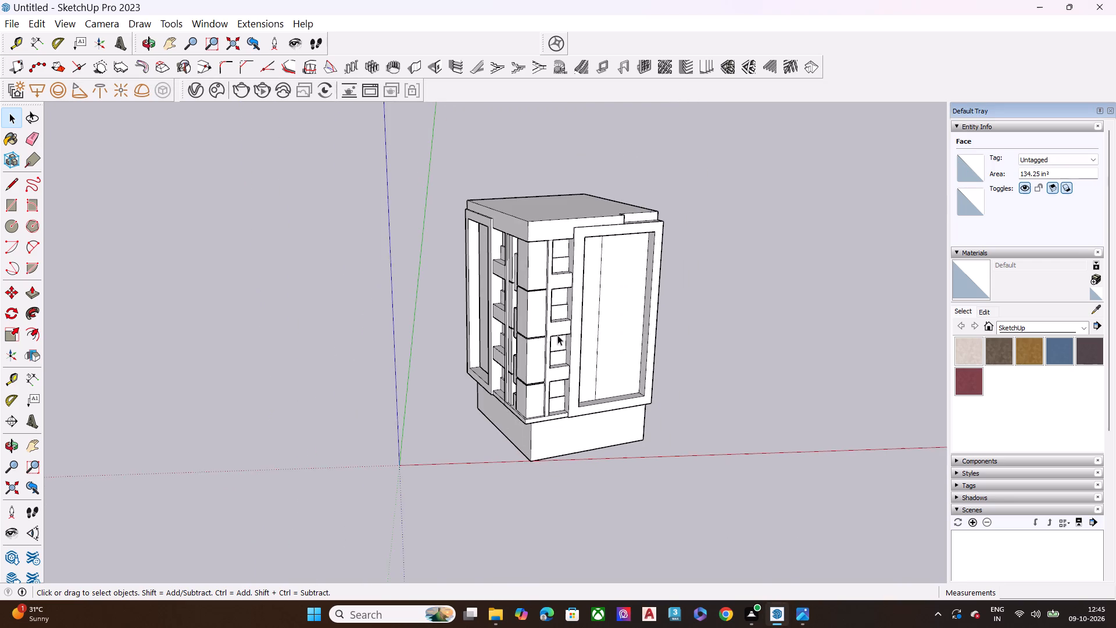
scroll(522, 243, up, 10)
middle_drag(545, 284, 542, 199)
middle_click(542, 179)
scroll(542, 178, up, 6)
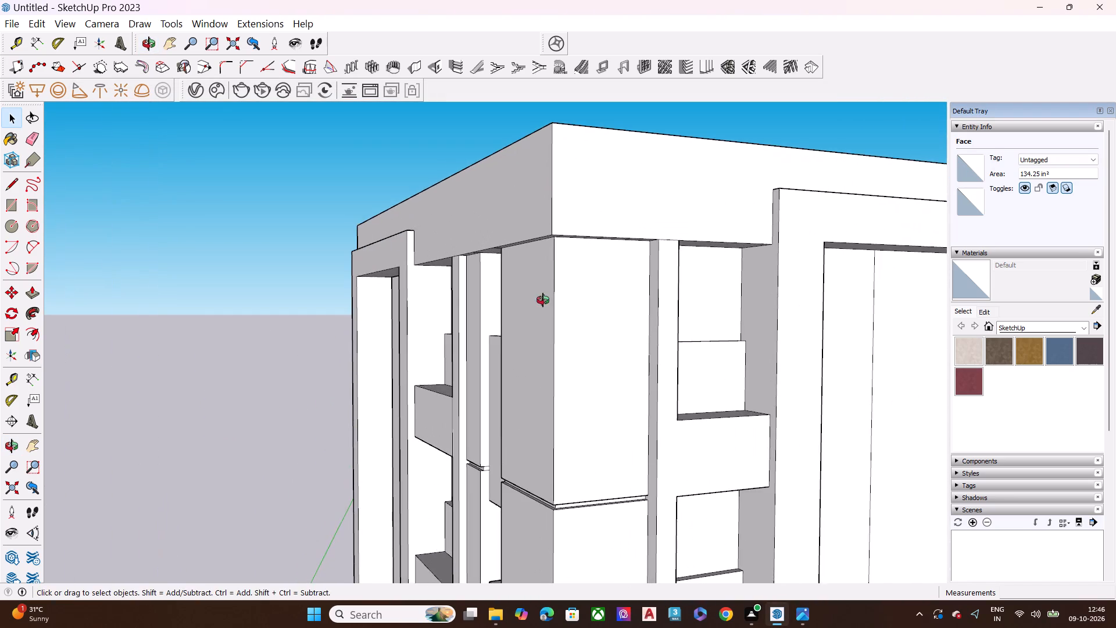
middle_drag(543, 300, 541, 205)
scroll(542, 233, up, 4)
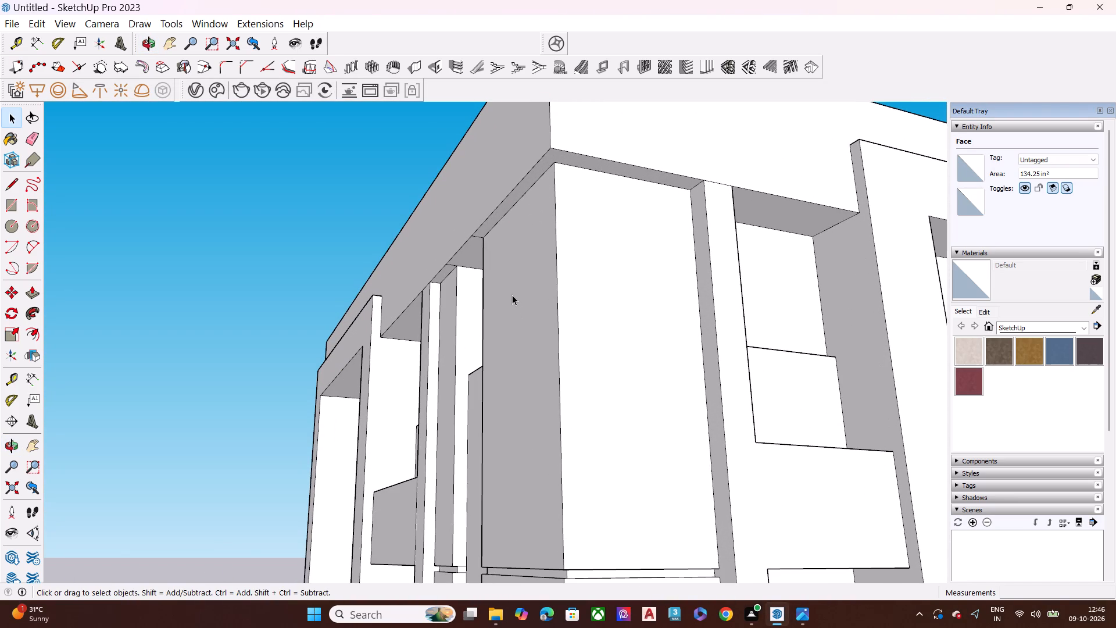
middle_drag(496, 316, 1115, 515)
scroll(625, 462, up, 5)
click(470, 363)
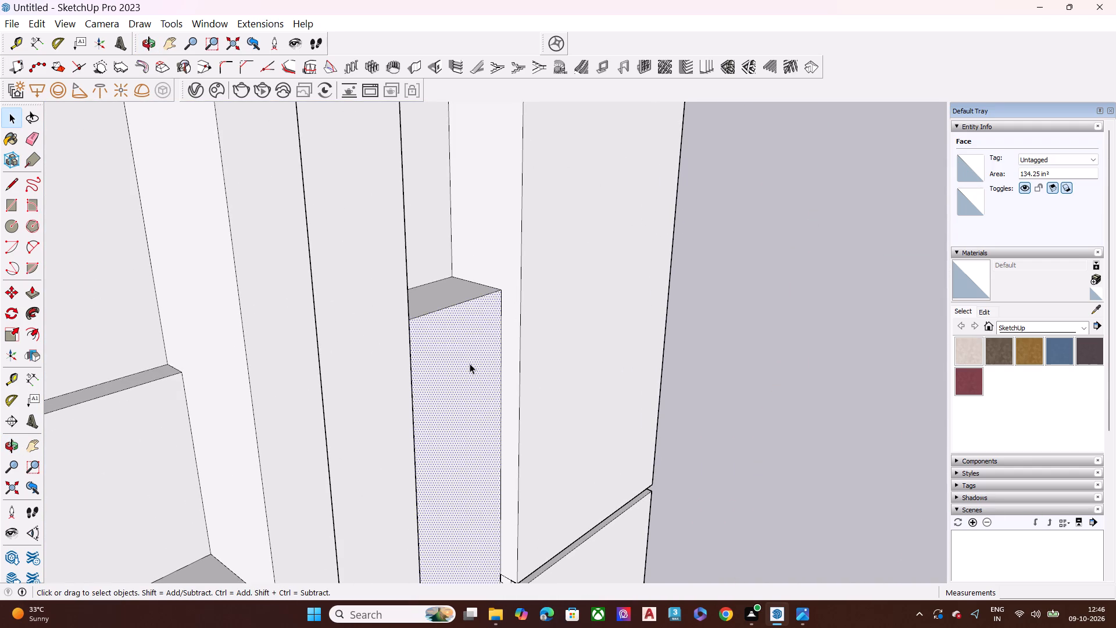
scroll(487, 363, down, 7)
middle_drag(632, 369, 352, 282)
scroll(447, 280, down, 9)
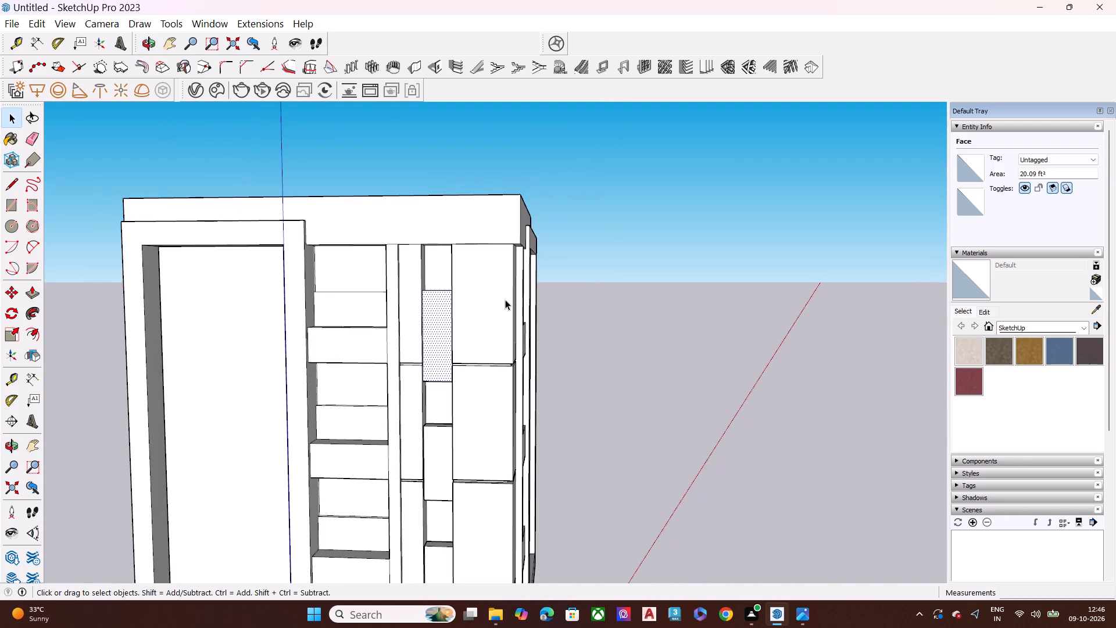
middle_drag(505, 299, 316, 313)
scroll(491, 302, down, 3)
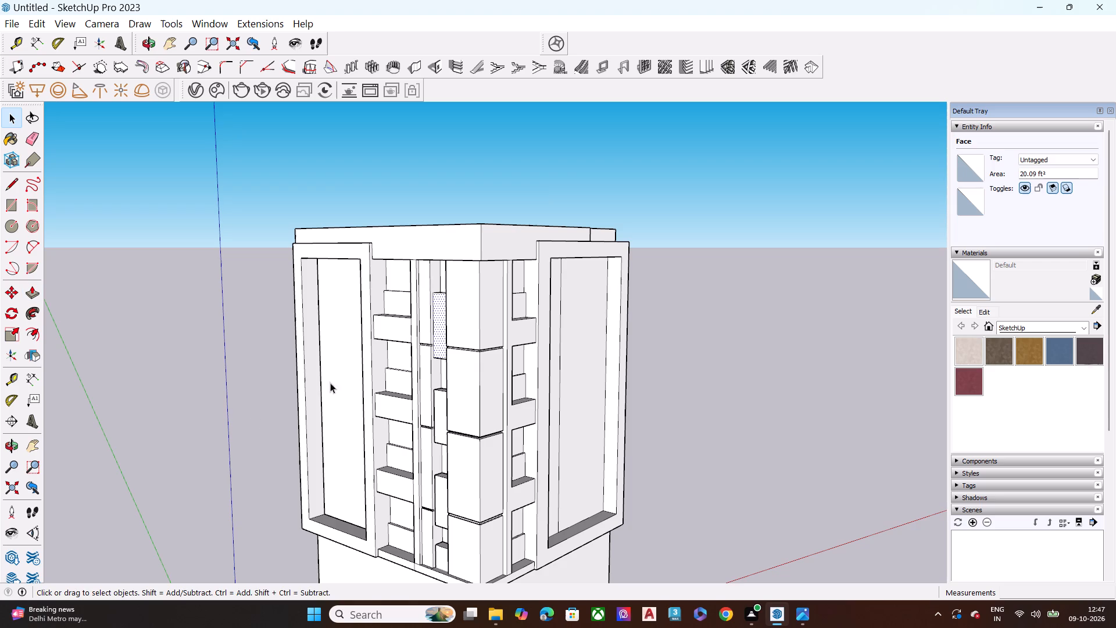
Examine the overall building massing from around both detailed facades, the corner and the plain side wall.
scroll(498, 221, down, 2)
scroll(530, 267, down, 1)
middle_drag(512, 273, 261, 279)
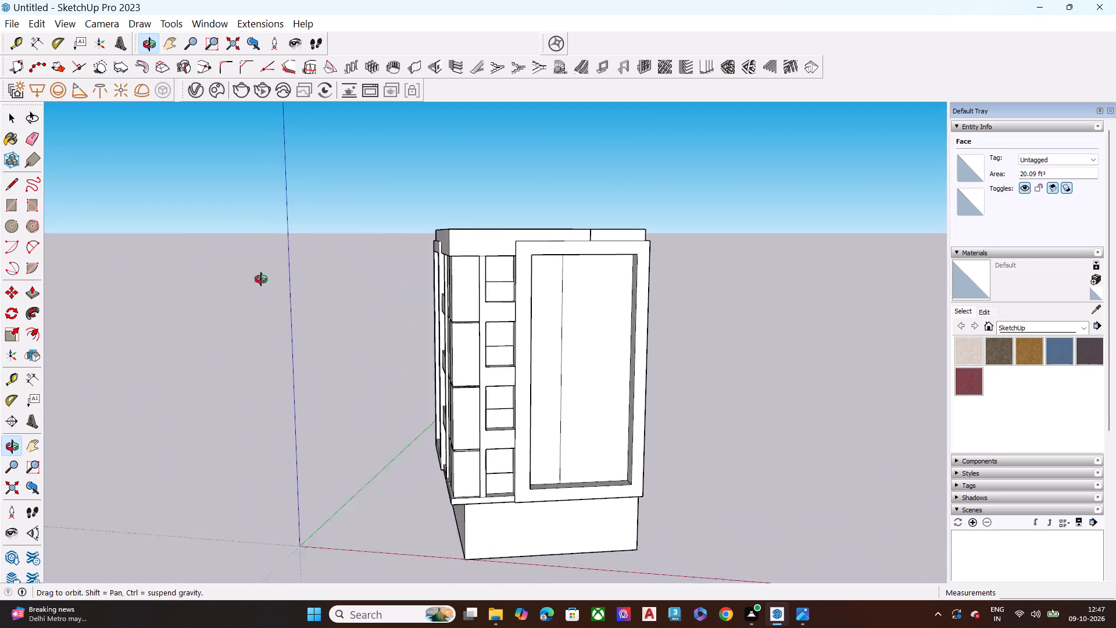
middle_drag(261, 279, 400, 146)
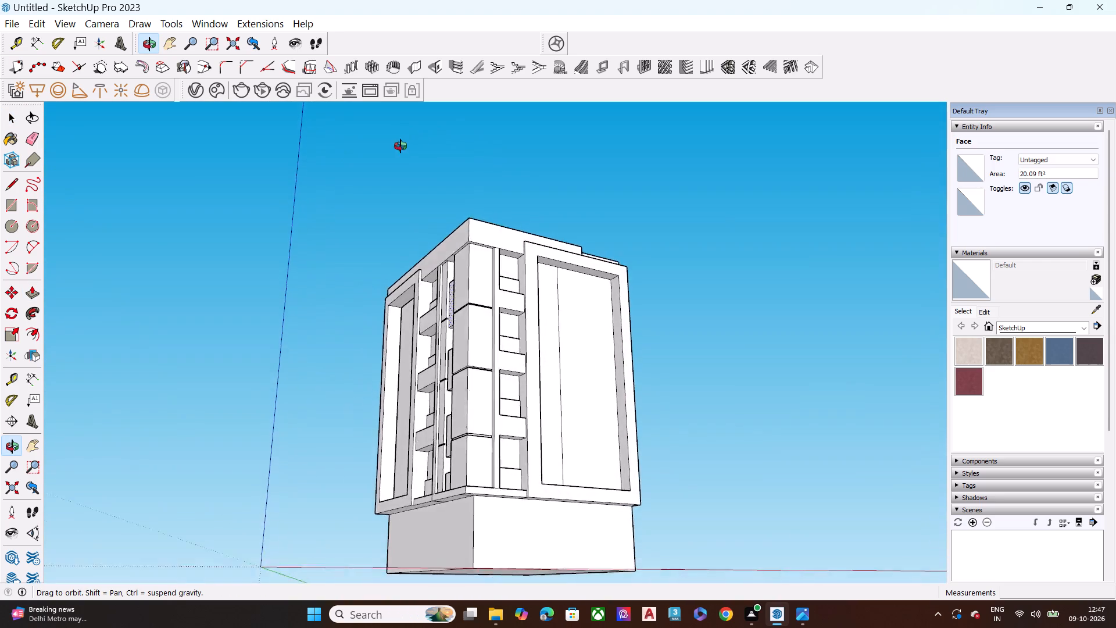
middle_drag(400, 146, 445, 283)
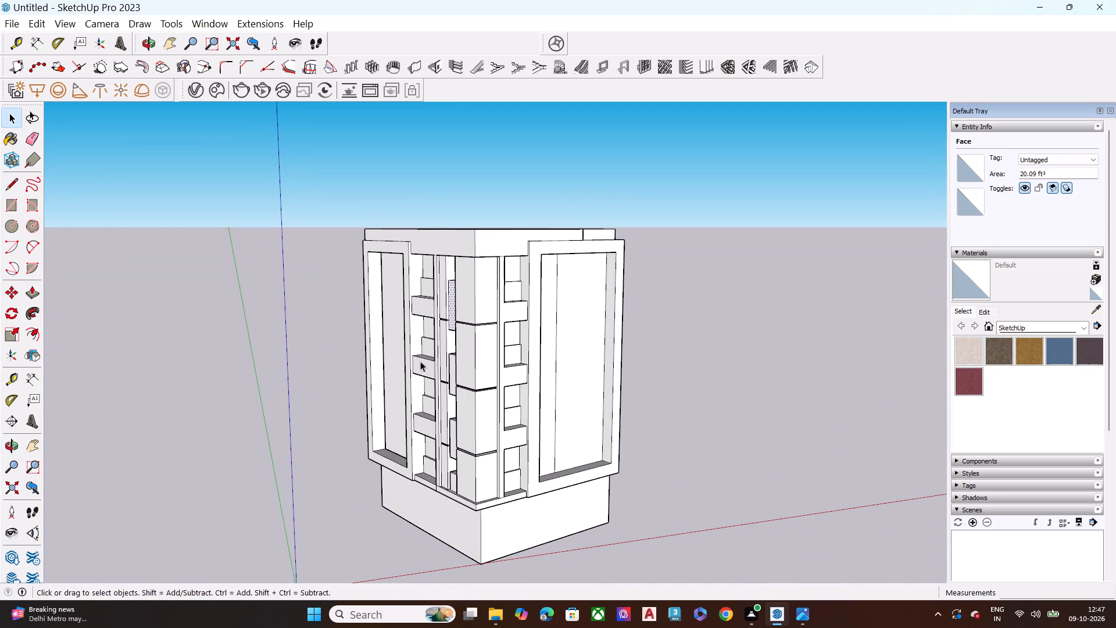
scroll(419, 302, down, 3)
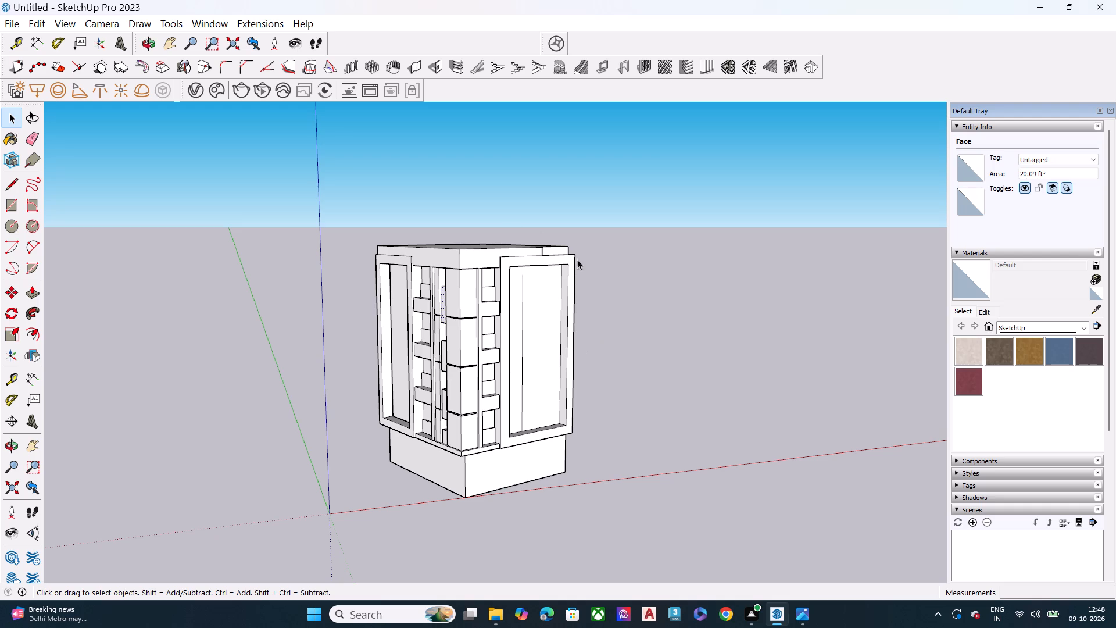
middle_drag(427, 327, 364, 317)
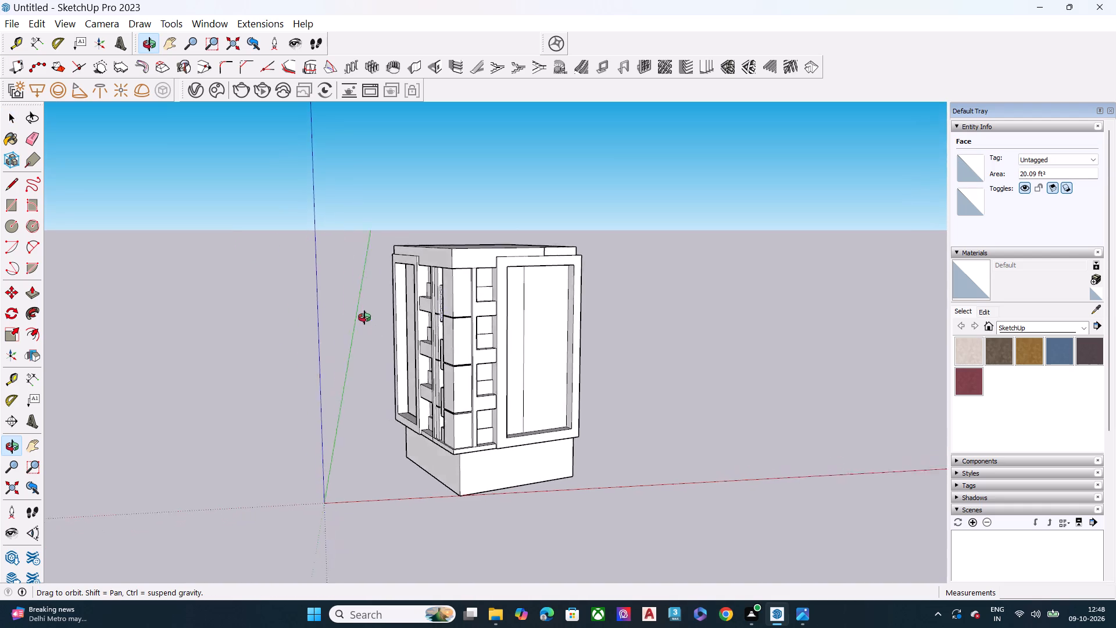
middle_drag(364, 317, 356, 304)
scroll(435, 379, up, 9)
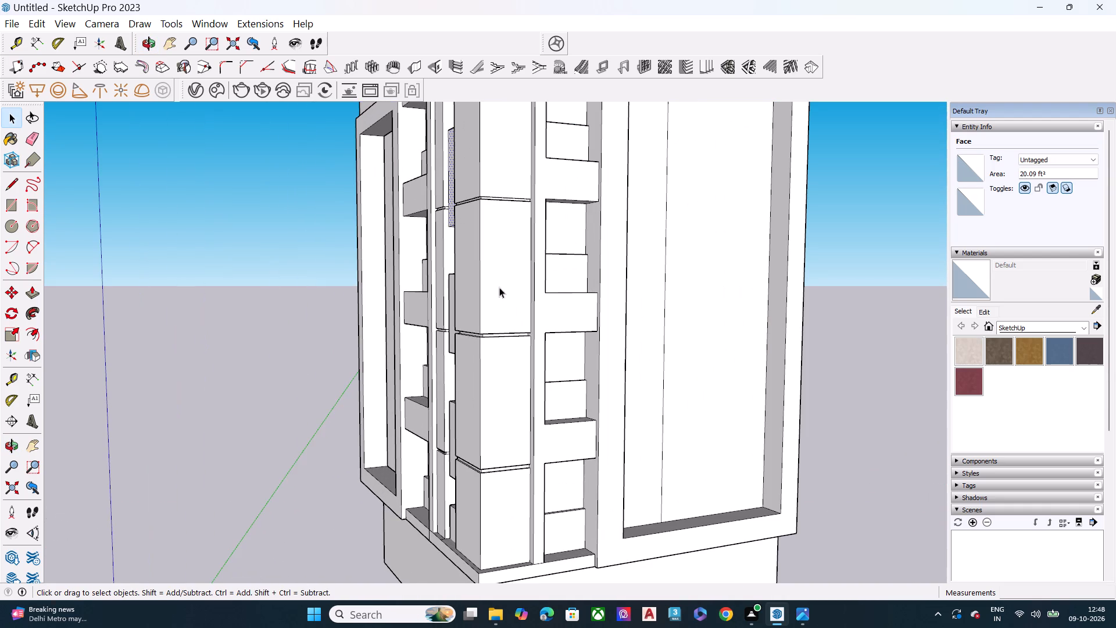
scroll(480, 280, up, 1)
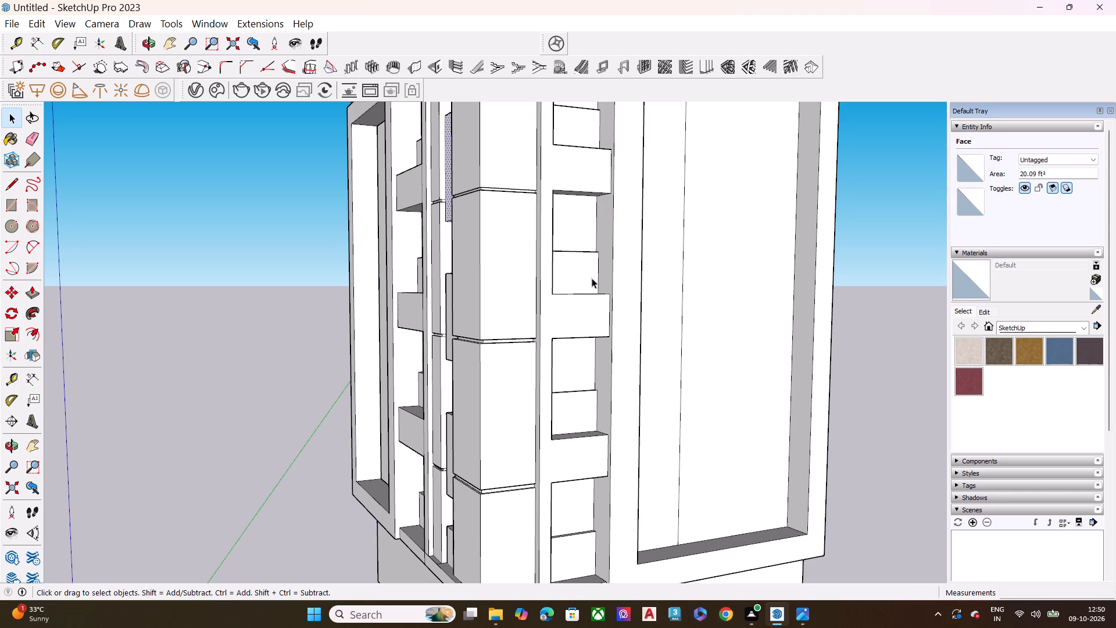
scroll(458, 288, down, 3)
scroll(503, 329, down, 4)
middle_drag(519, 336, 644, 340)
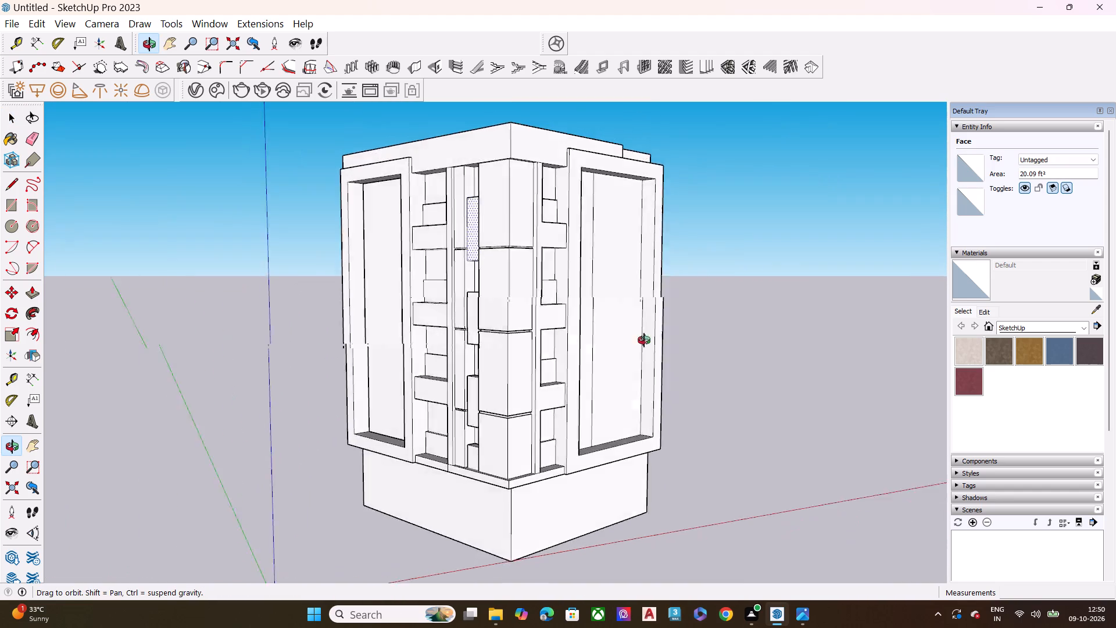
middle_drag(644, 340, 881, 341)
scroll(881, 341, down, 1)
middle_drag(448, 358, 714, 359)
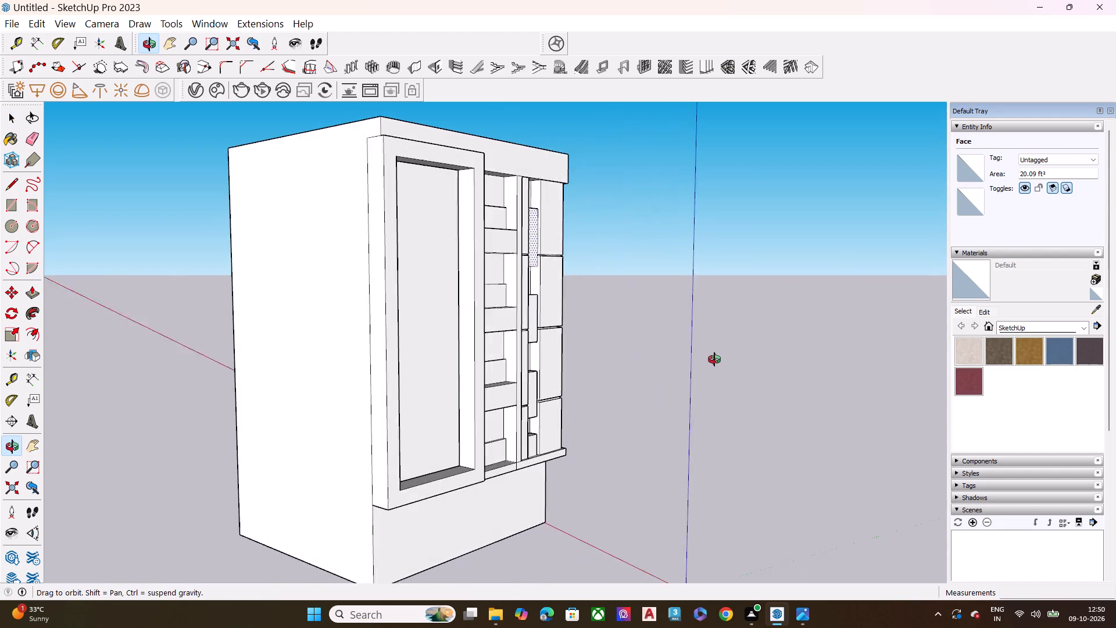
Examine the facade with the slim panels face-on, and the corner where both recessed-frame facades meet.
middle_drag(714, 359, 436, 334)
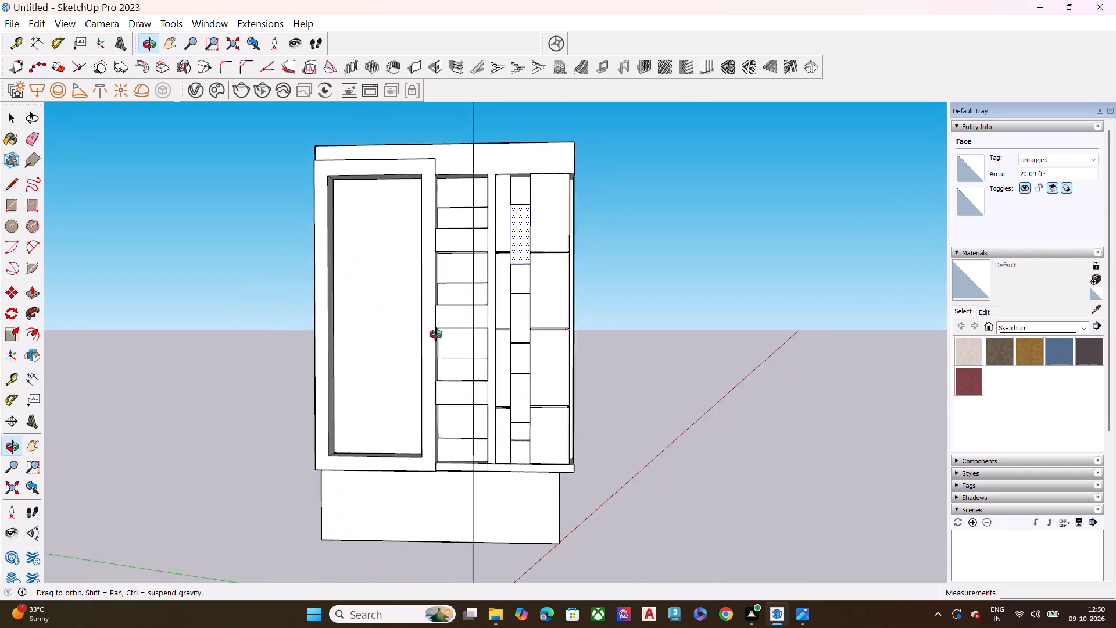
middle_drag(436, 334, 472, 328)
scroll(517, 316, up, 7)
scroll(449, 309, down, 3)
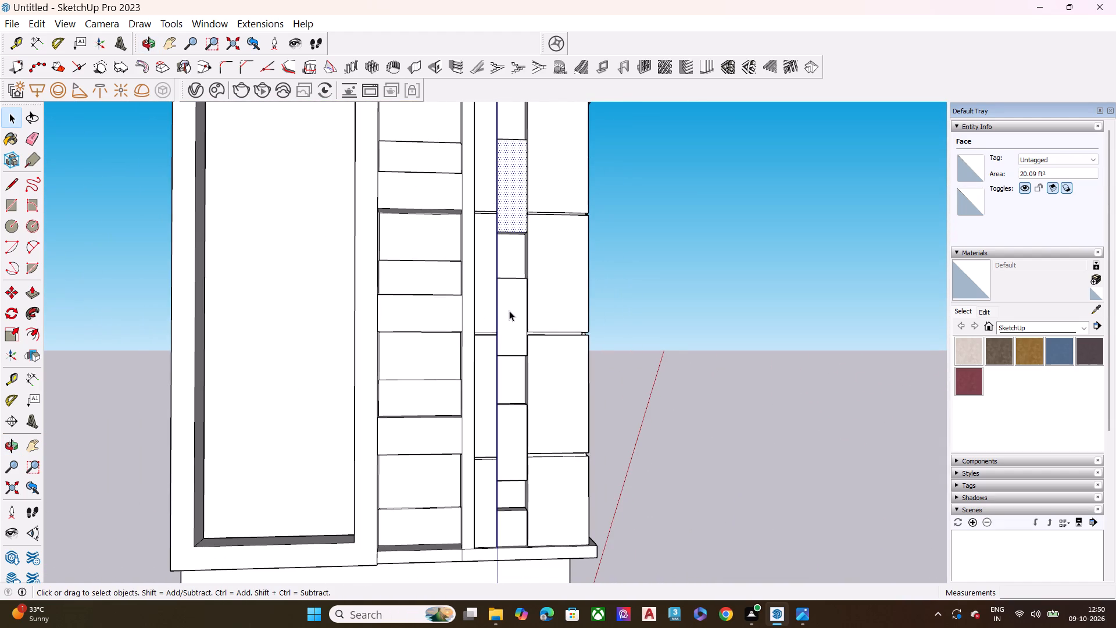
middle_drag(509, 311, 173, 356)
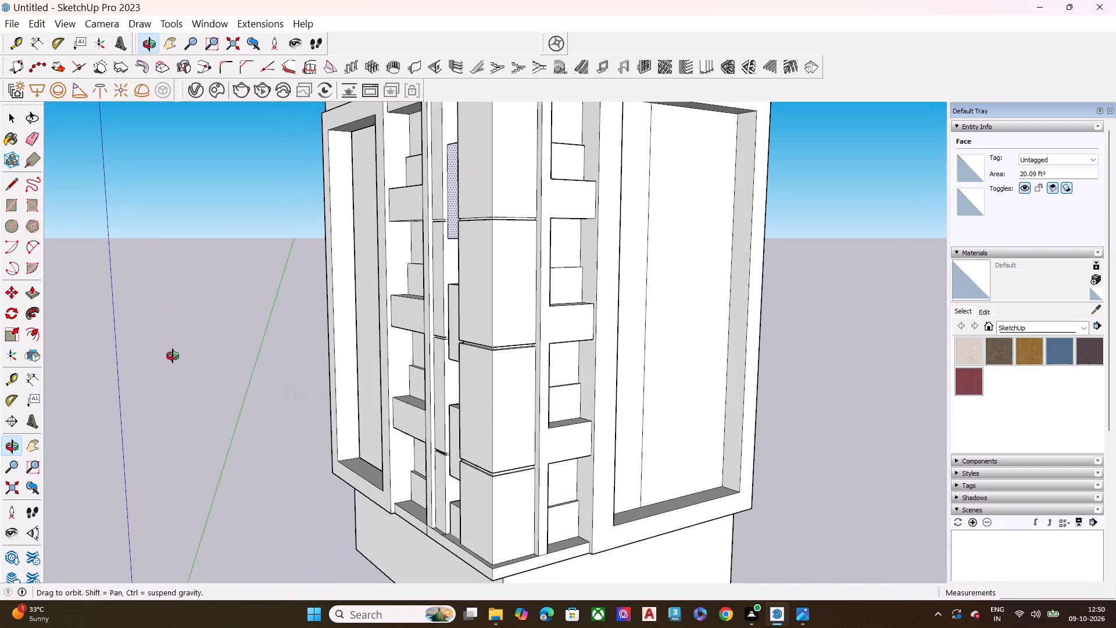
middle_drag(173, 356, 285, 353)
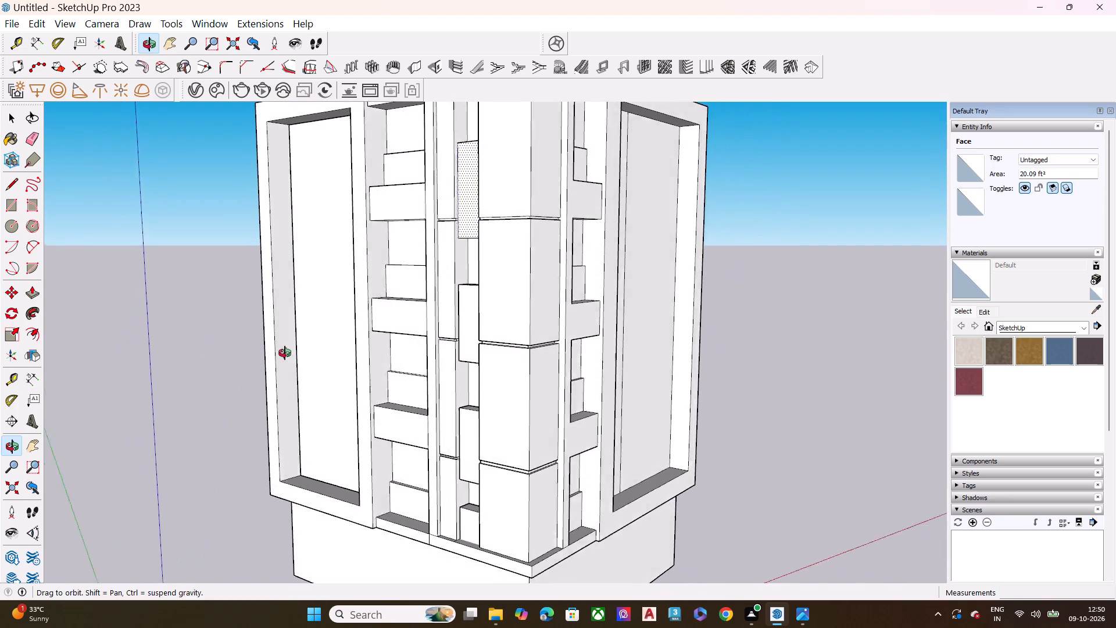
middle_drag(285, 353, 284, 381)
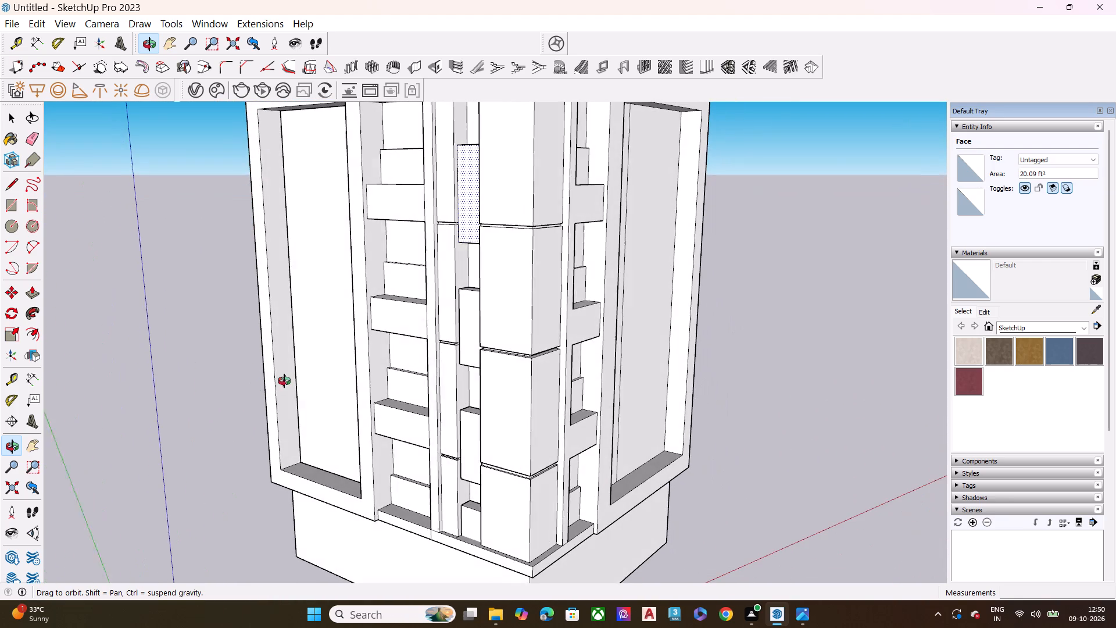
middle_drag(284, 381, 285, 381)
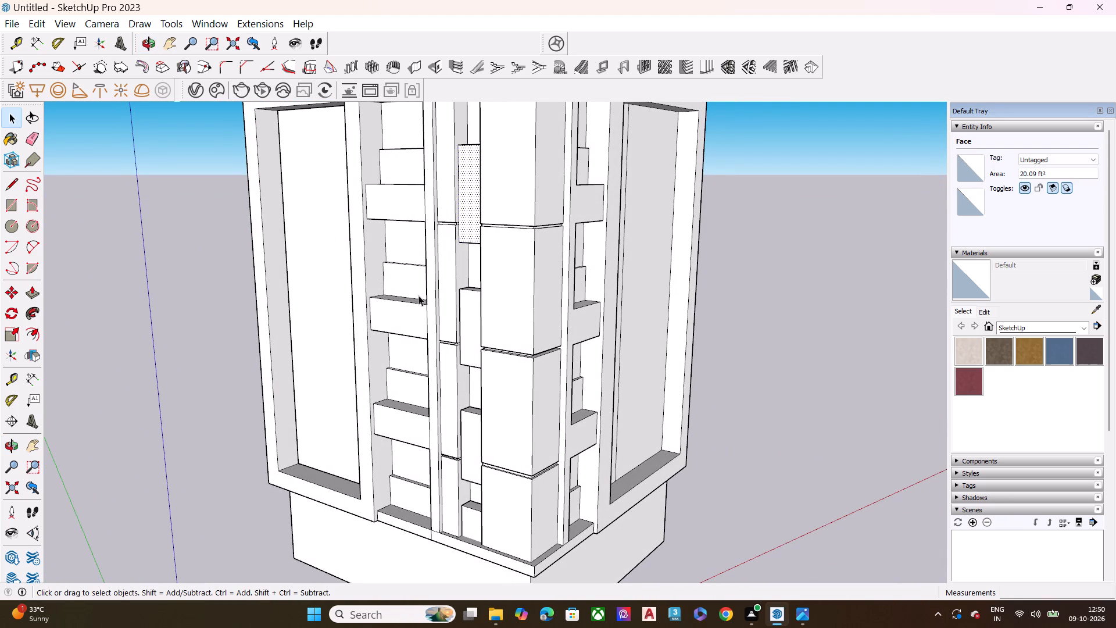
Inspect the corner blocks, grooves and projecting window bands on both facades from higher and lower viewpoints.
scroll(392, 317, down, 1)
scroll(410, 289, up, 1)
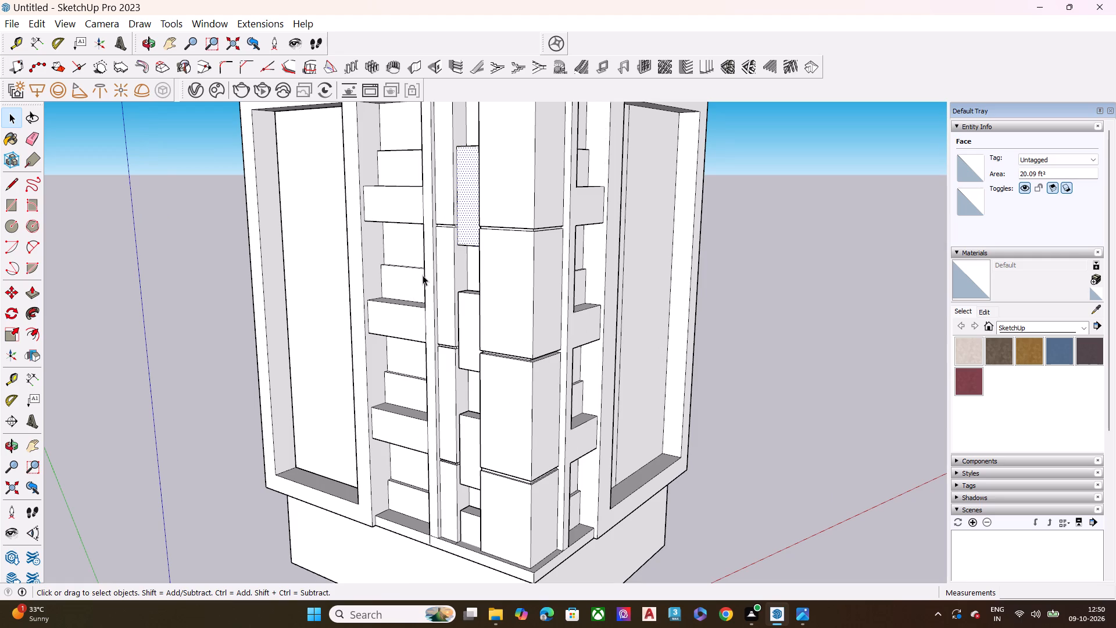
scroll(423, 275, up, 2)
scroll(423, 275, down, 5)
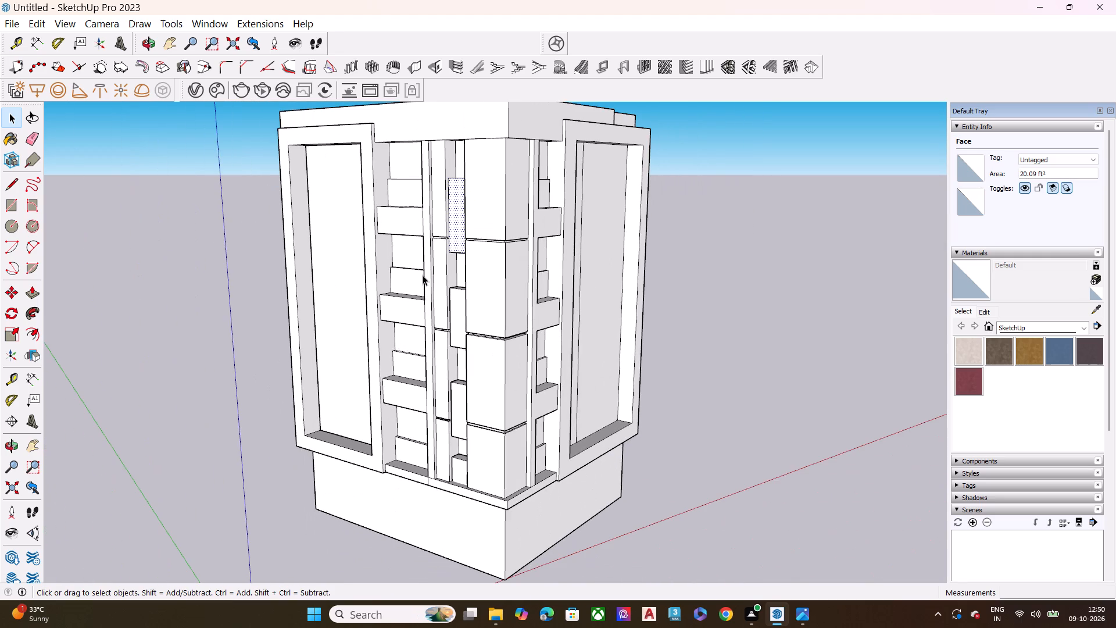
scroll(410, 168, up, 4)
scroll(436, 270, down, 1)
middle_drag(436, 270, 421, 202)
scroll(423, 259, down, 3)
middle_drag(443, 265, 457, 285)
scroll(457, 285, up, 7)
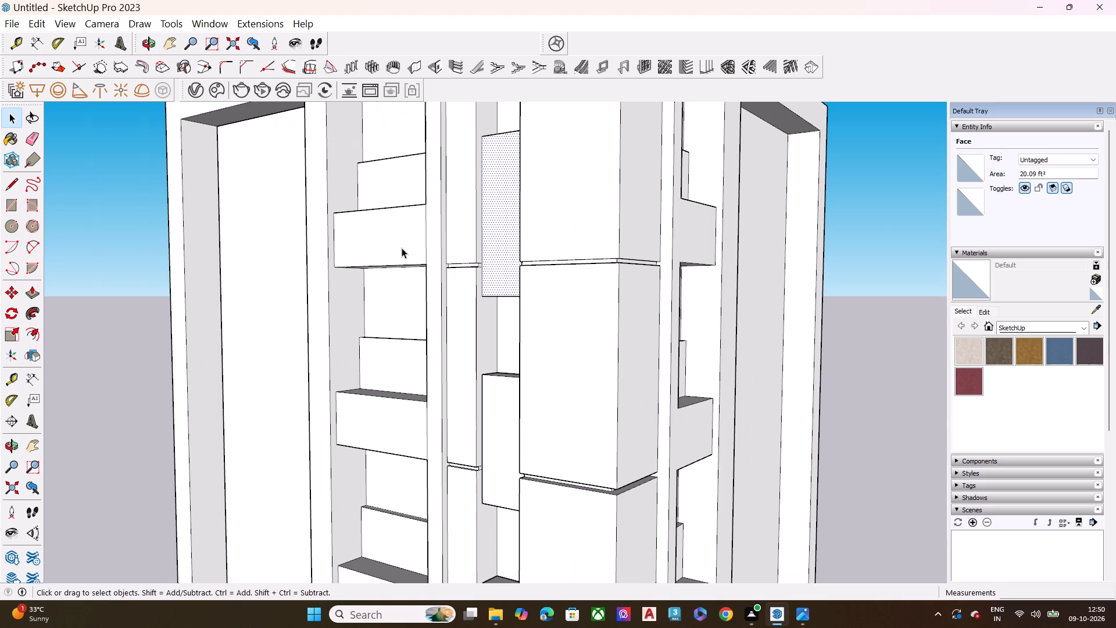
scroll(402, 248, down, 3)
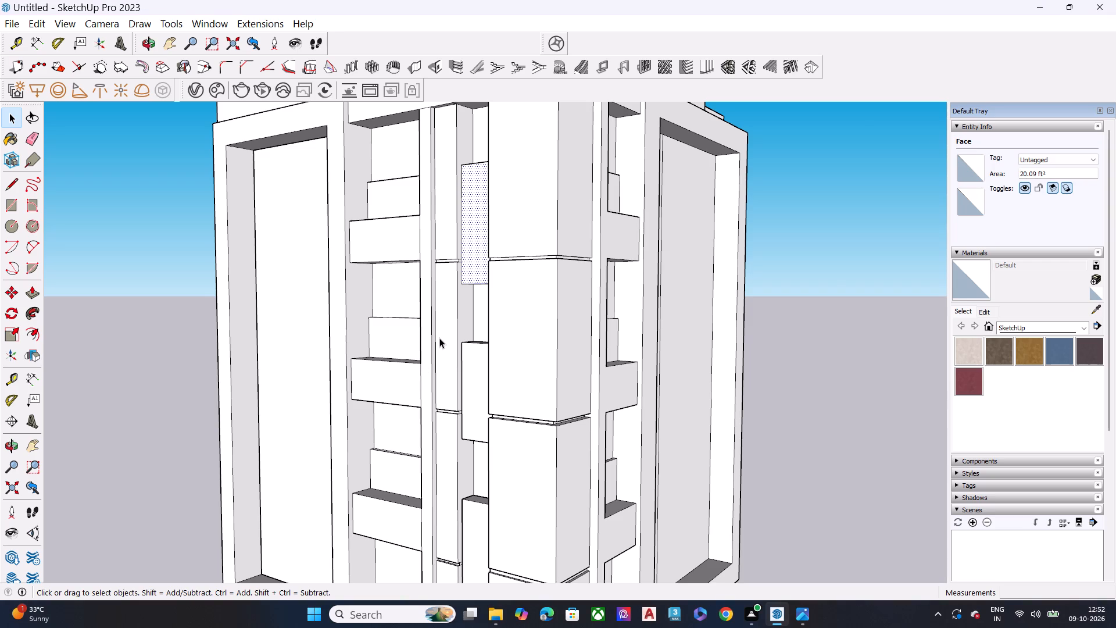
Examine the window bands, vertical fin and staggered slim panels beside the corner blocks up close and from both sides.
scroll(470, 270, down, 5)
middle_drag(442, 346, 617, 353)
scroll(425, 269, up, 5)
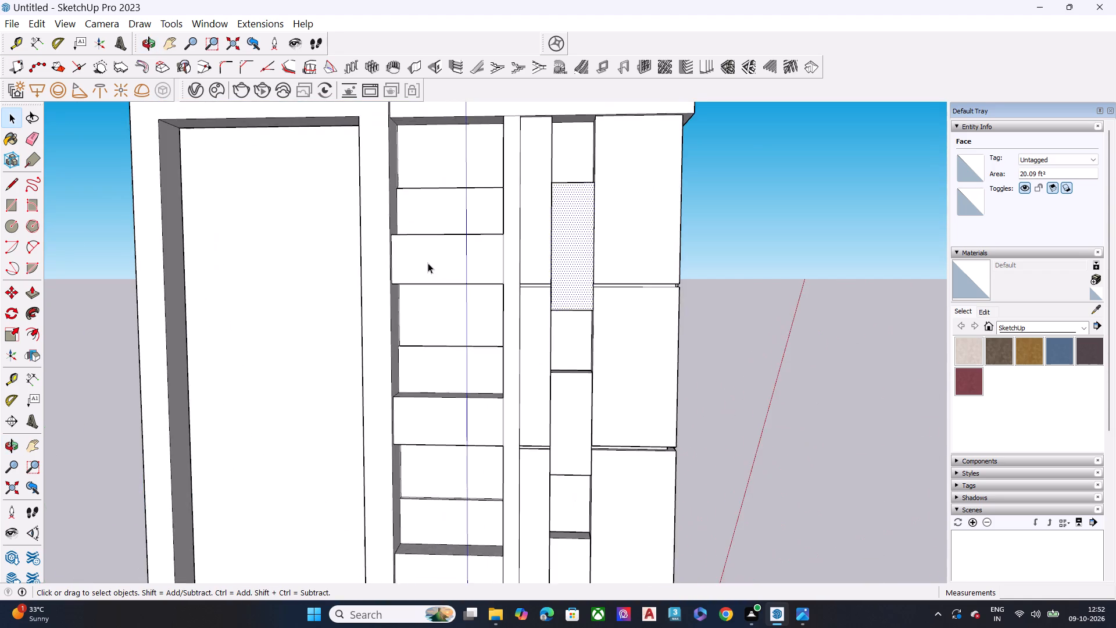
scroll(428, 263, down, 4)
middle_drag(521, 325, 361, 321)
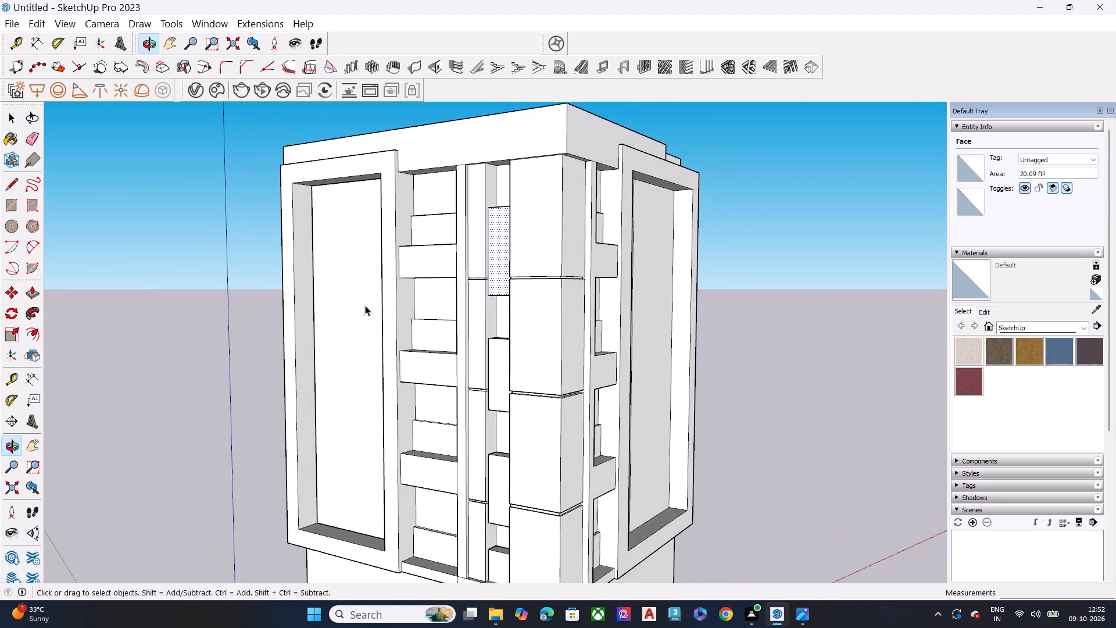
scroll(371, 284, up, 7)
scroll(488, 245, down, 1)
scroll(494, 254, up, 8)
middle_drag(500, 262, 443, 317)
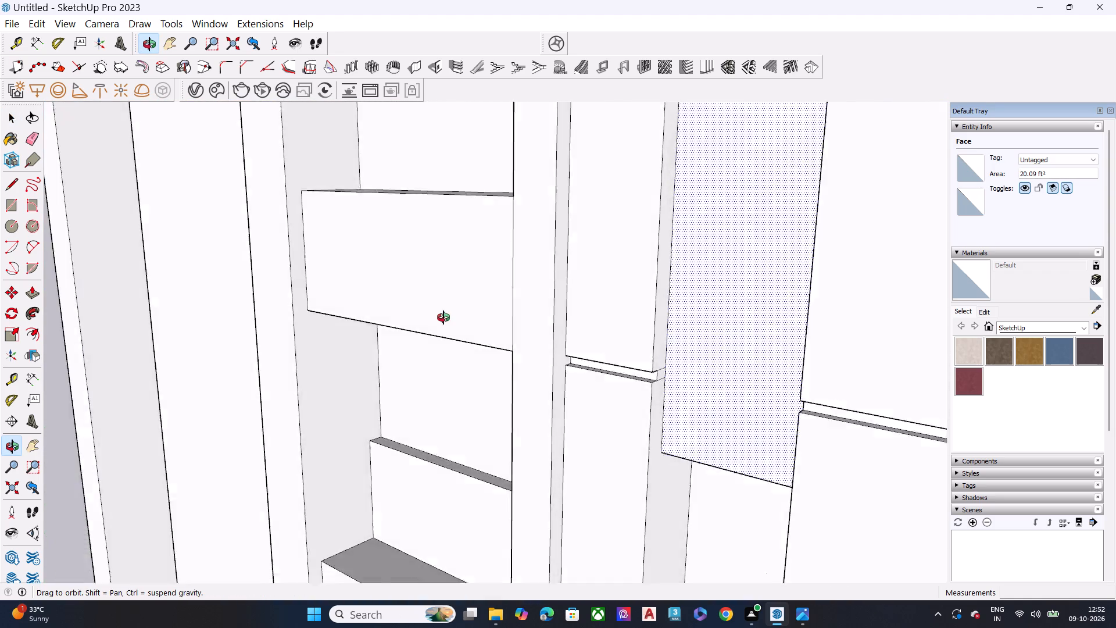
middle_drag(443, 317, 367, 255)
middle_click(367, 255)
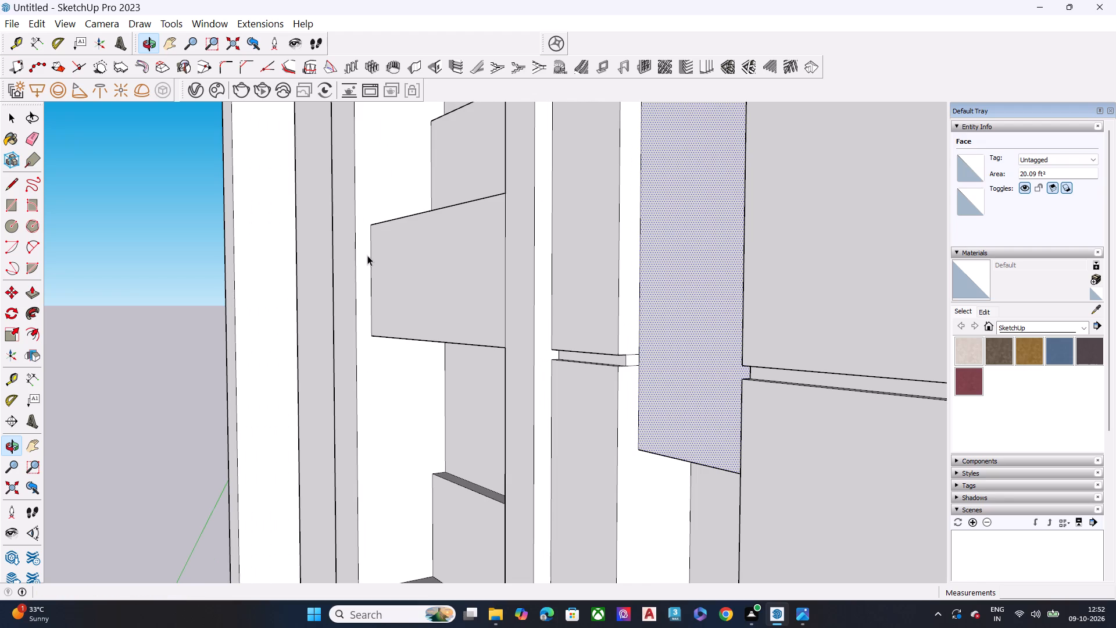
scroll(469, 191, down, 8)
scroll(514, 206, up, 1)
scroll(514, 206, down, 8)
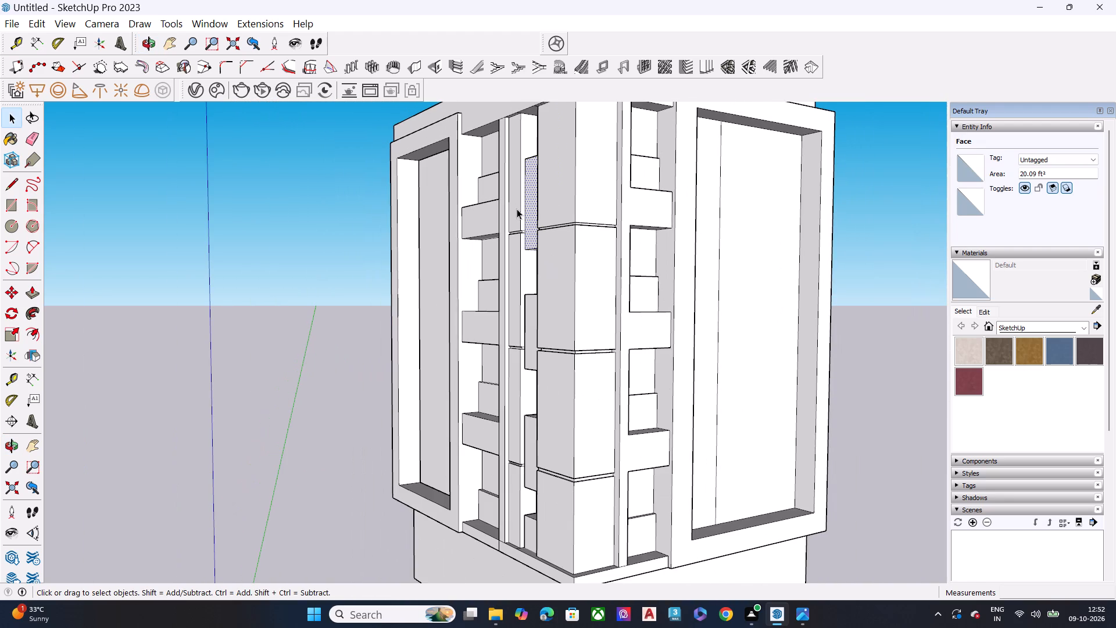
middle_drag(533, 230, 505, 231)
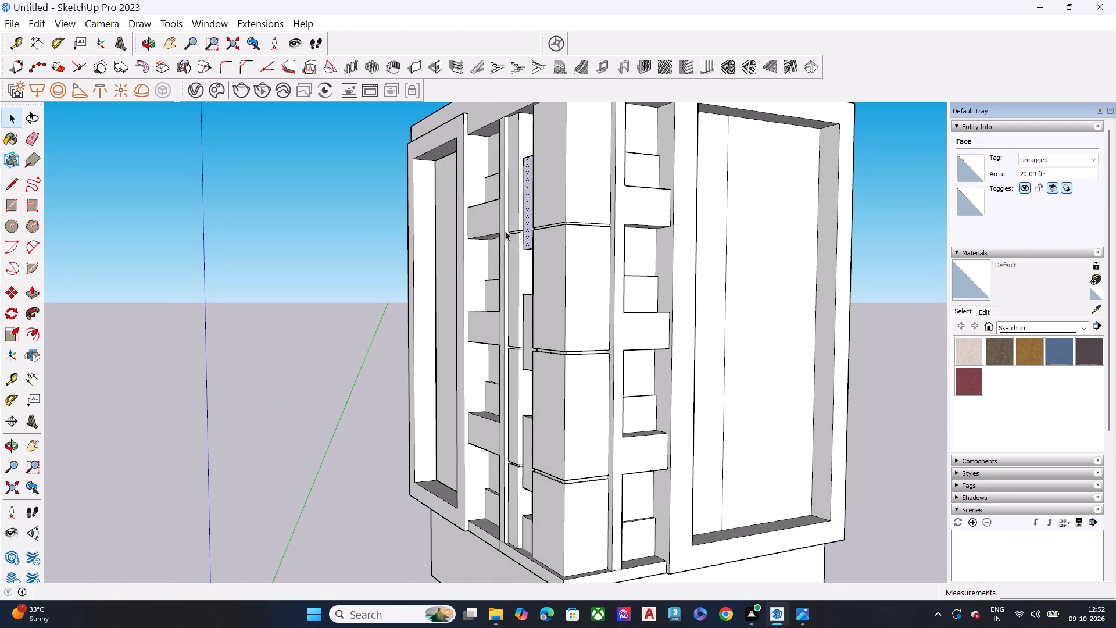
scroll(505, 231, down, 2)
scroll(525, 179, up, 6)
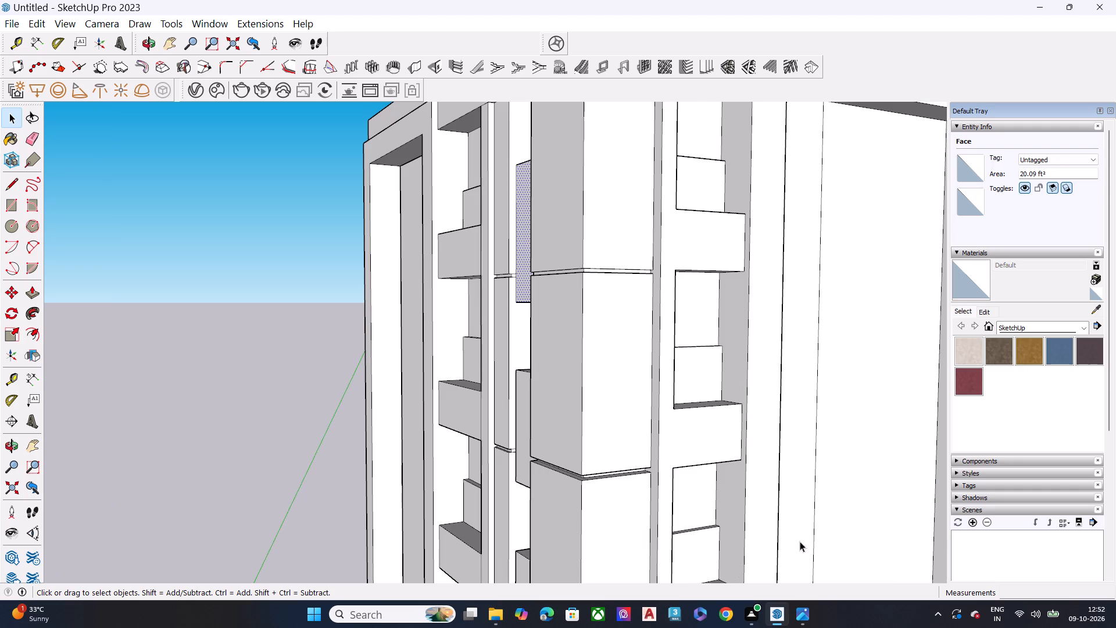
Compare the narrow side facade's window bands and slim panels in reference photo 1000093875.jpg with the SketchUp model's corner.
click(804, 618)
scroll(334, 247, up, 4)
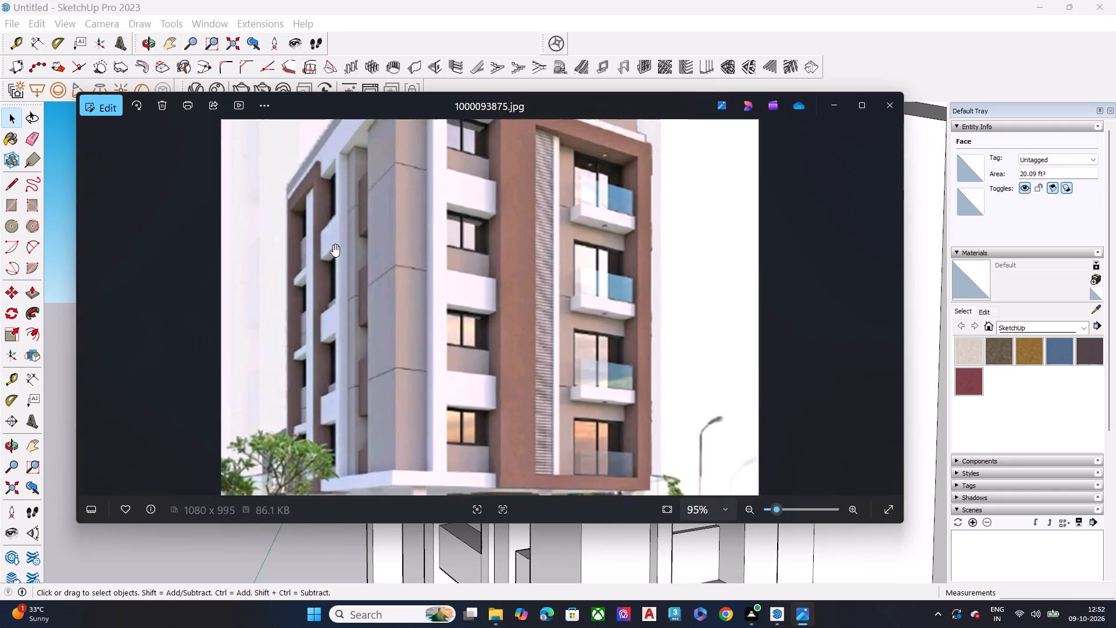
scroll(333, 244, up, 3)
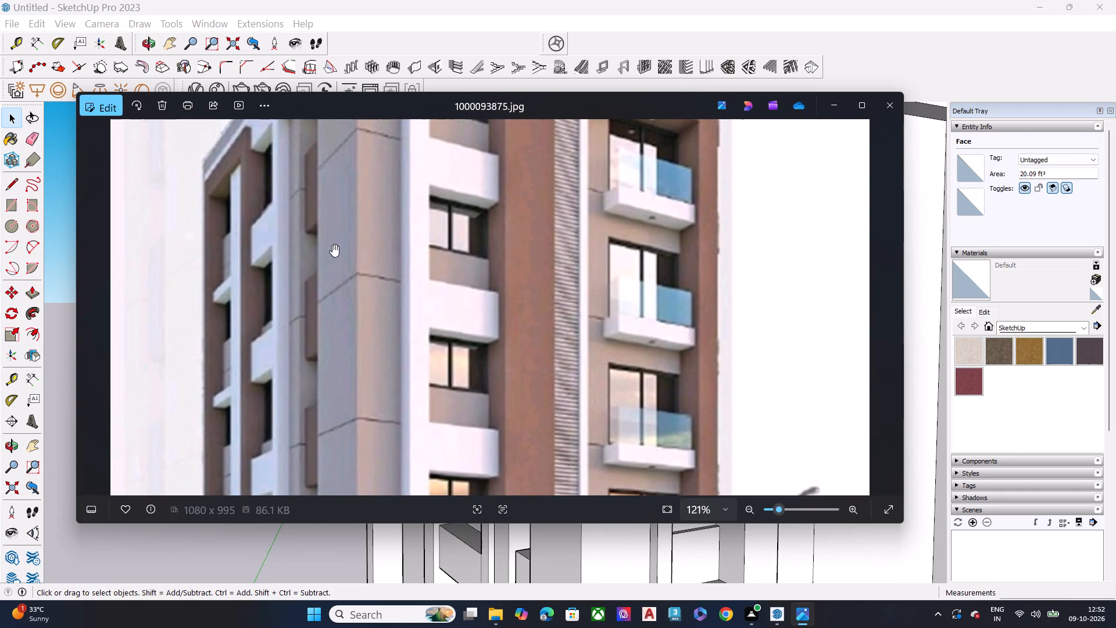
scroll(332, 244, down, 3)
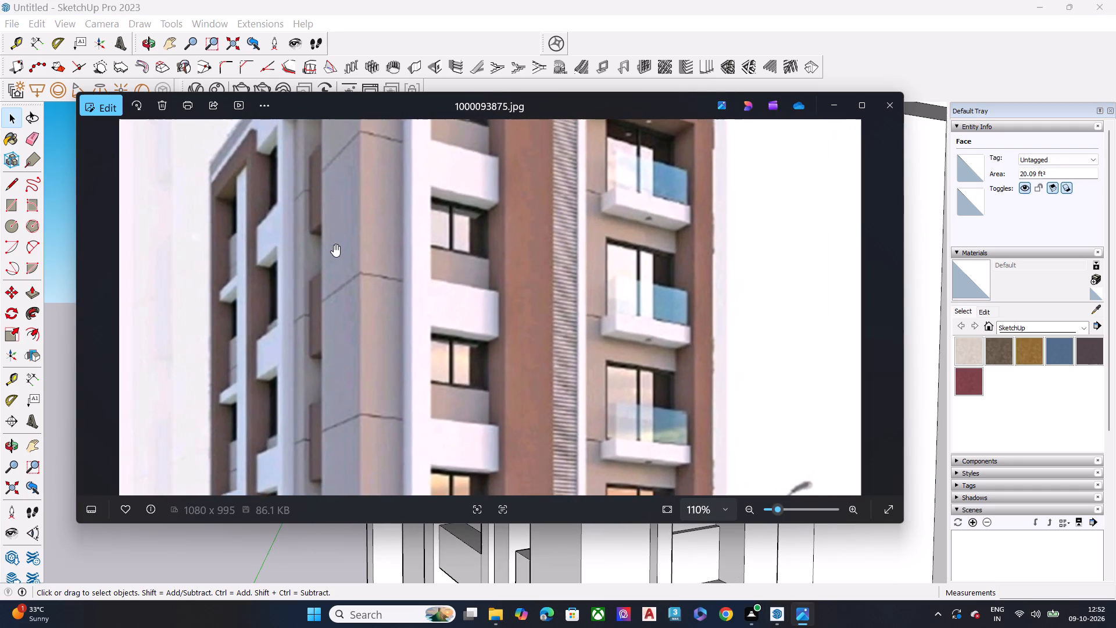
scroll(334, 244, down, 7)
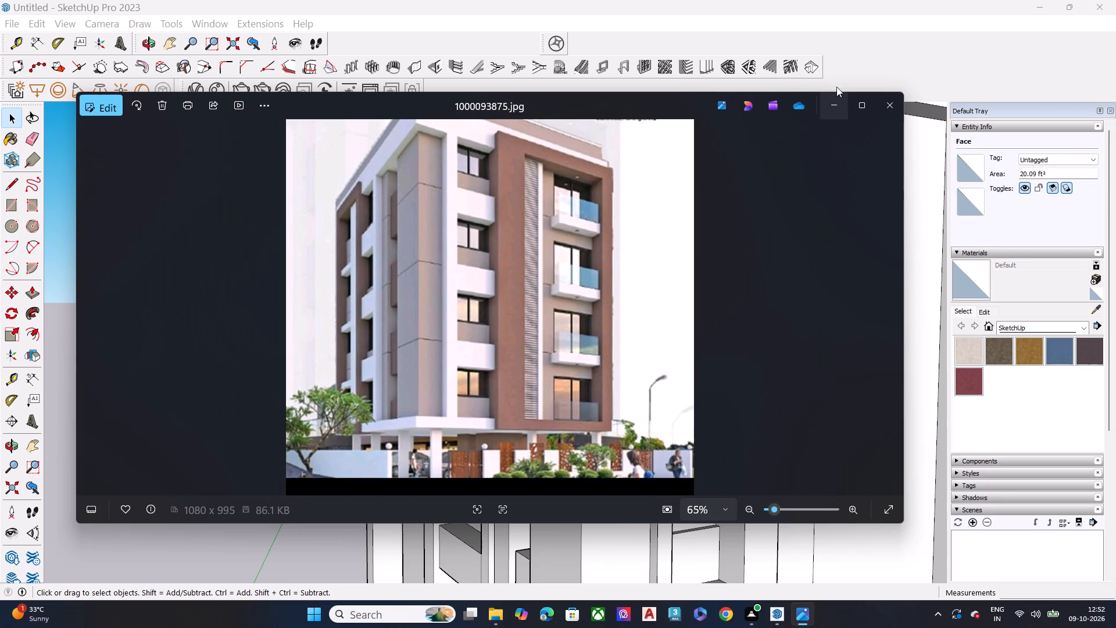
click(827, 109)
scroll(479, 205, up, 4)
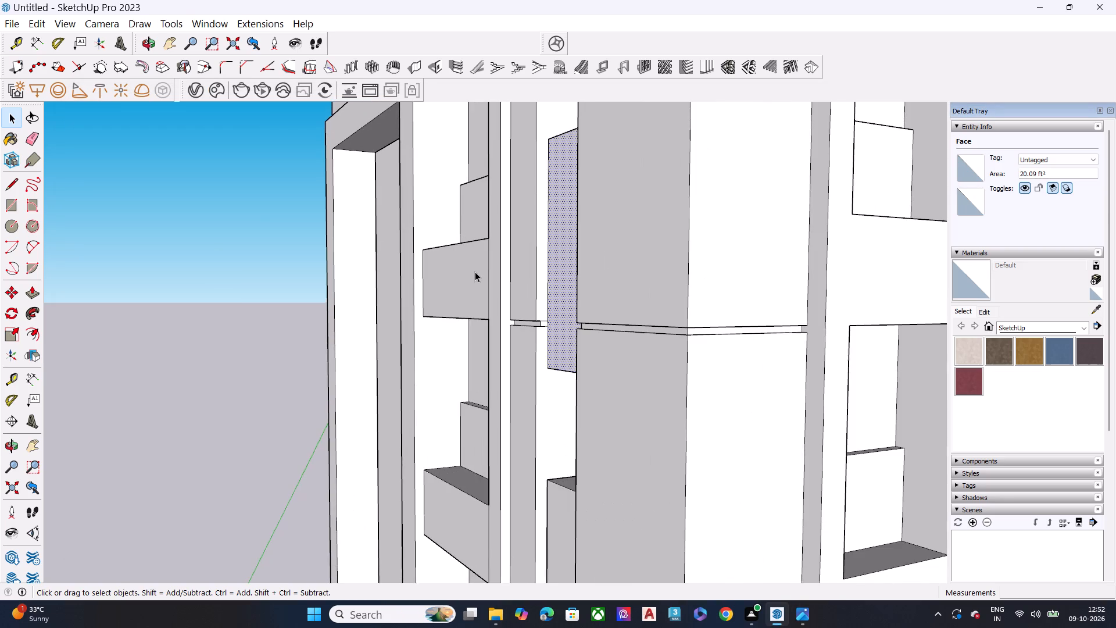
middle_drag(470, 263, 476, 218)
scroll(465, 228, up, 1)
scroll(468, 280, down, 6)
middle_drag(516, 264, 470, 346)
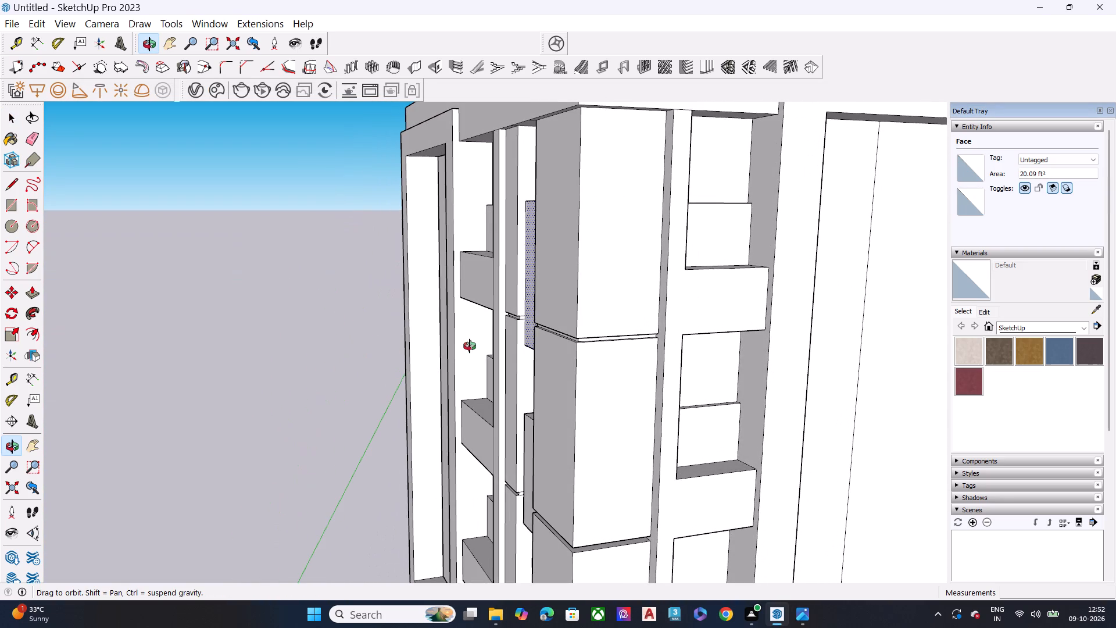
middle_drag(470, 346, 491, 342)
Examine the whole building around the corner, from the roof band down to the plinth, from below and above.
scroll(624, 213, down, 6)
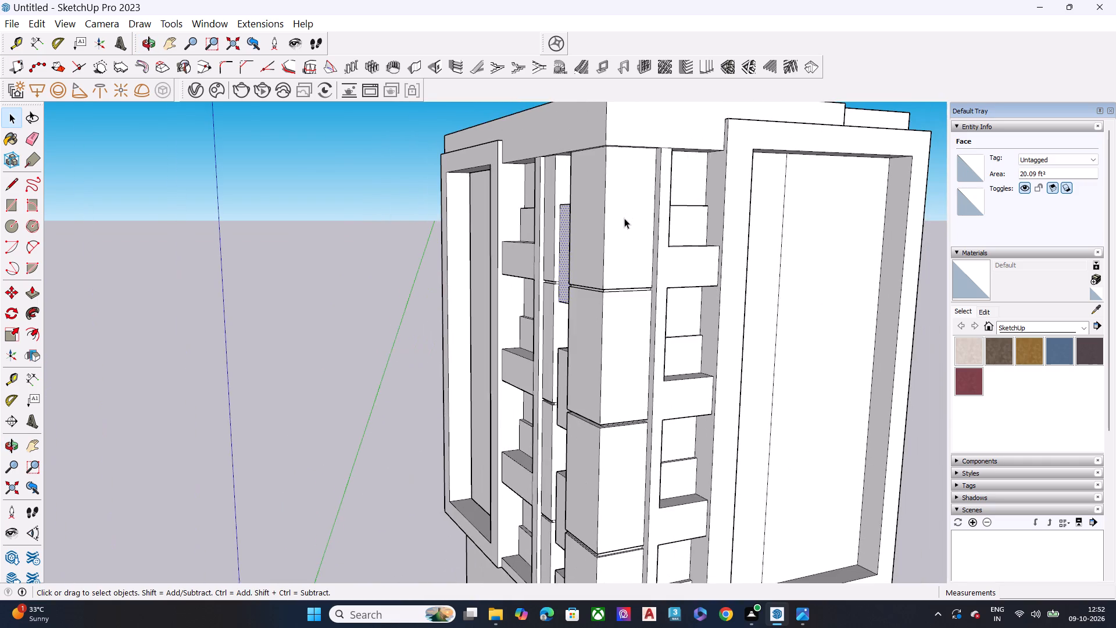
scroll(552, 197, down, 3)
middle_drag(577, 239, 631, 136)
scroll(600, 179, up, 3)
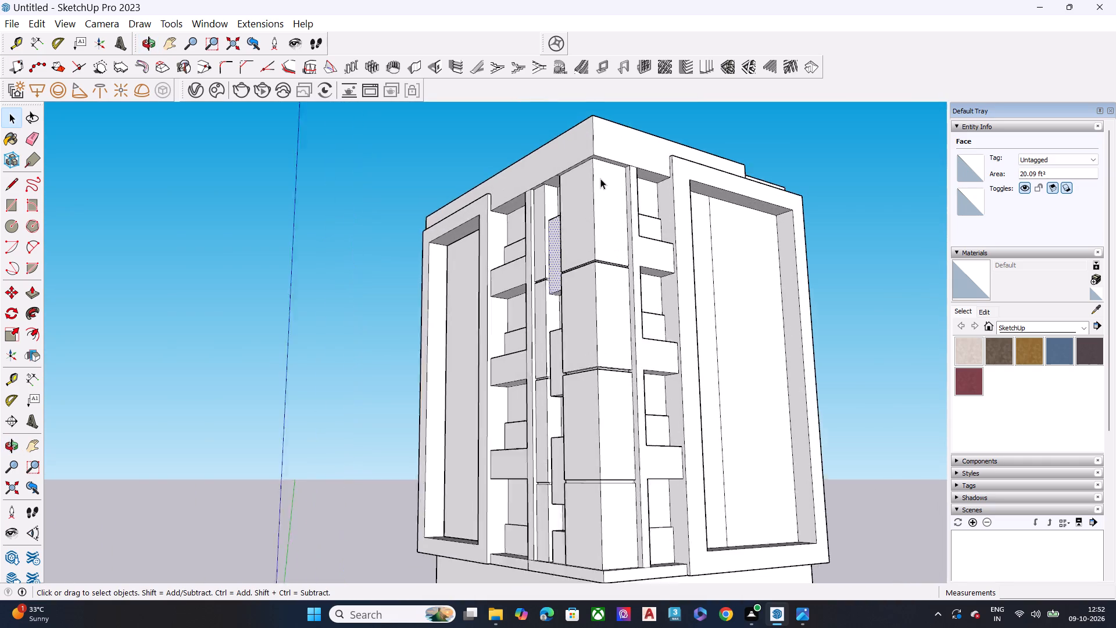
scroll(600, 179, up, 2)
scroll(600, 179, down, 6)
middle_drag(607, 226, 724, 361)
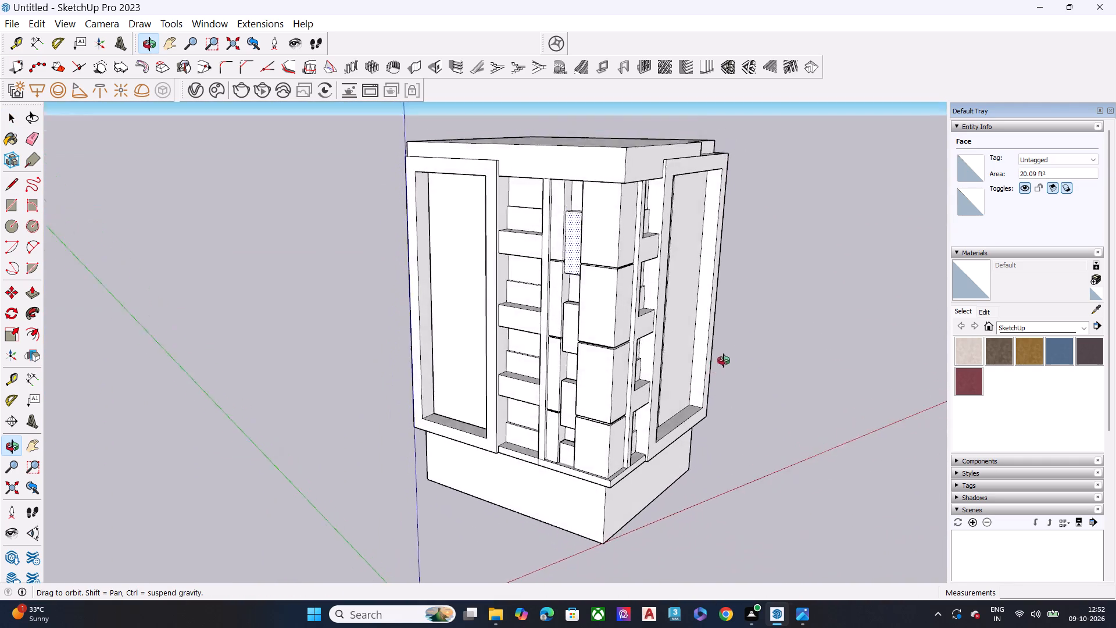
middle_drag(724, 361, 772, 303)
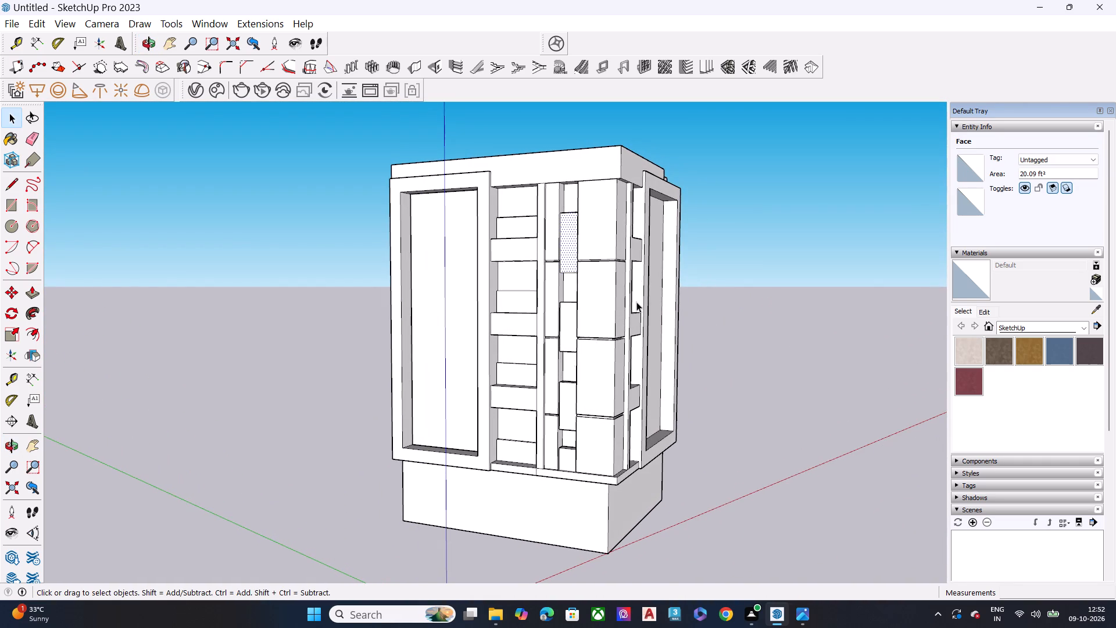
scroll(636, 302, up, 3)
scroll(517, 268, down, 2)
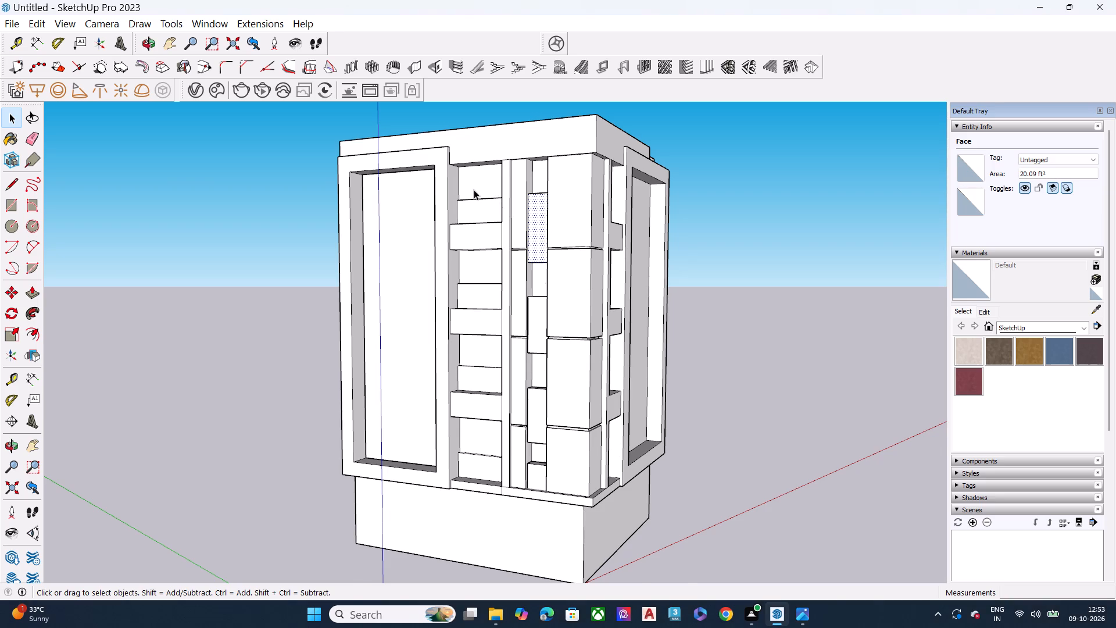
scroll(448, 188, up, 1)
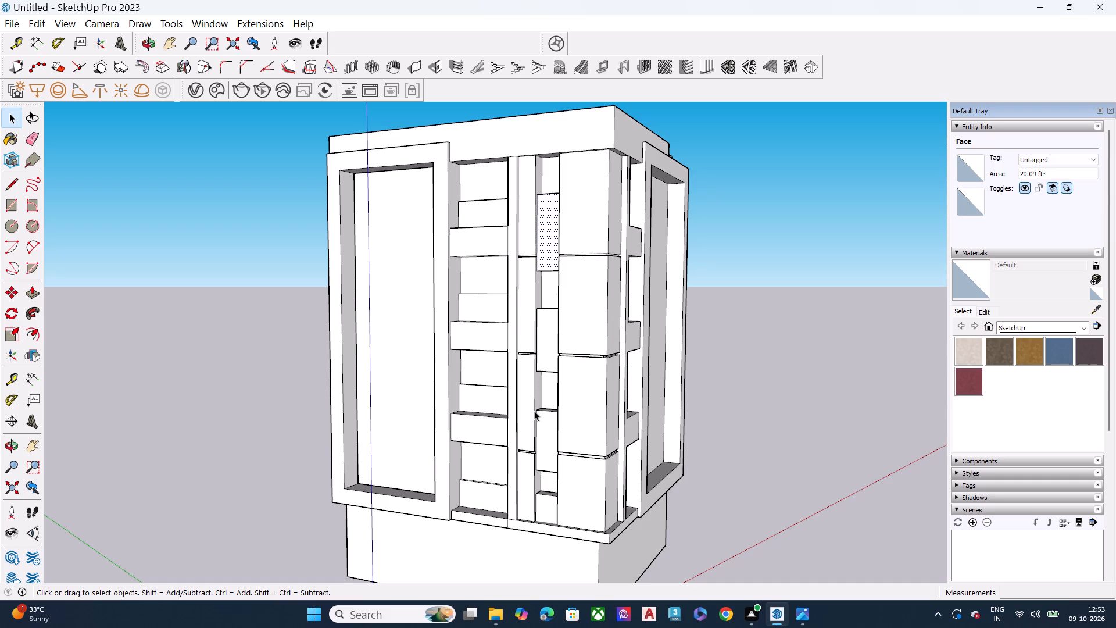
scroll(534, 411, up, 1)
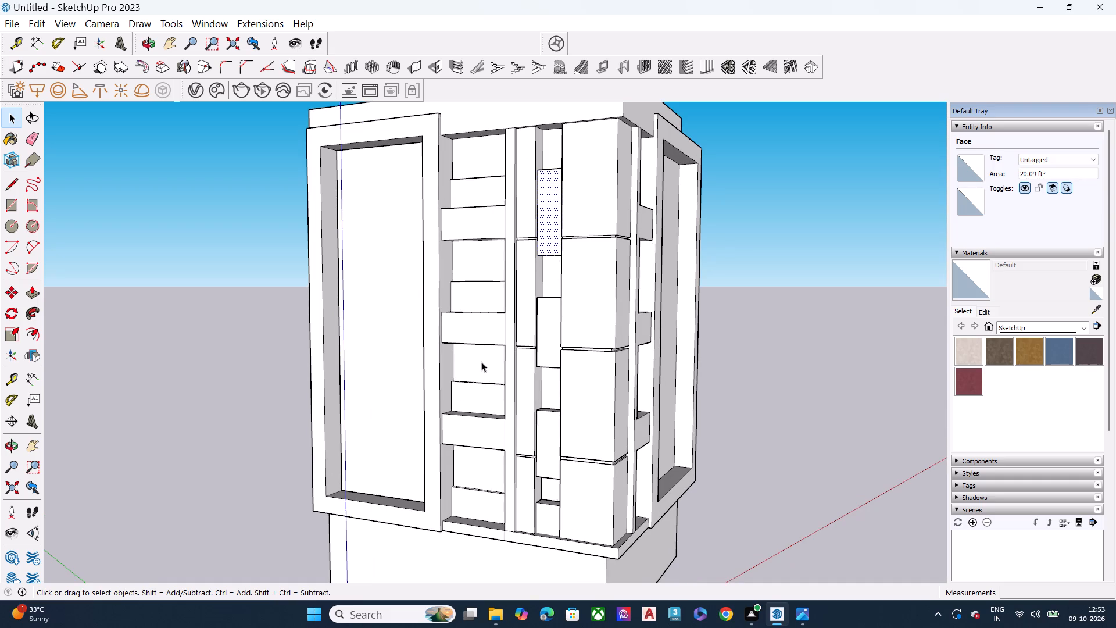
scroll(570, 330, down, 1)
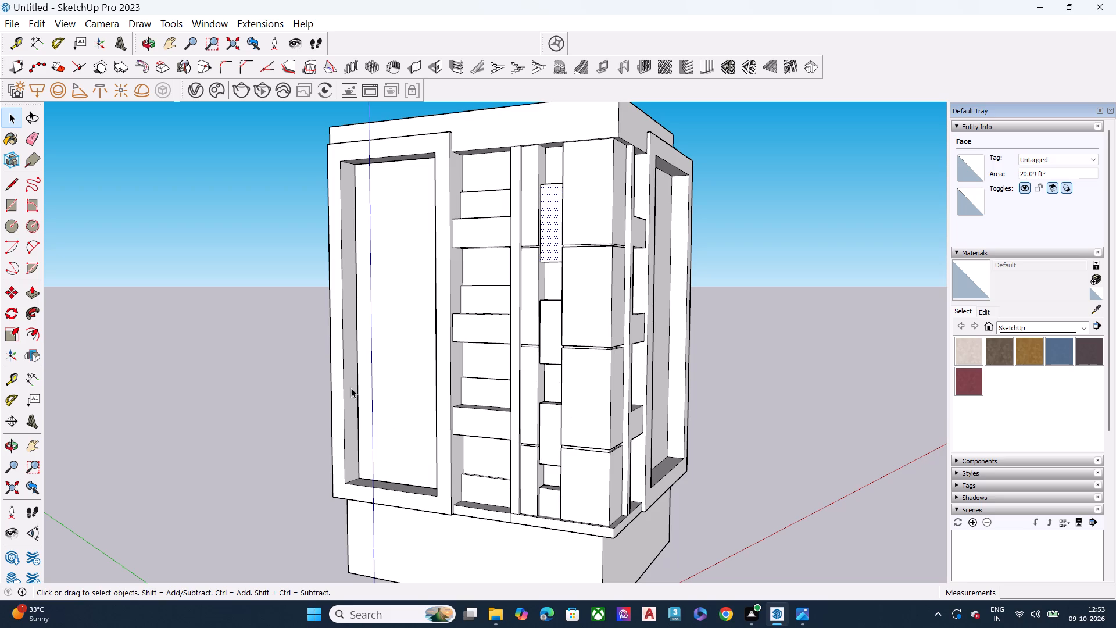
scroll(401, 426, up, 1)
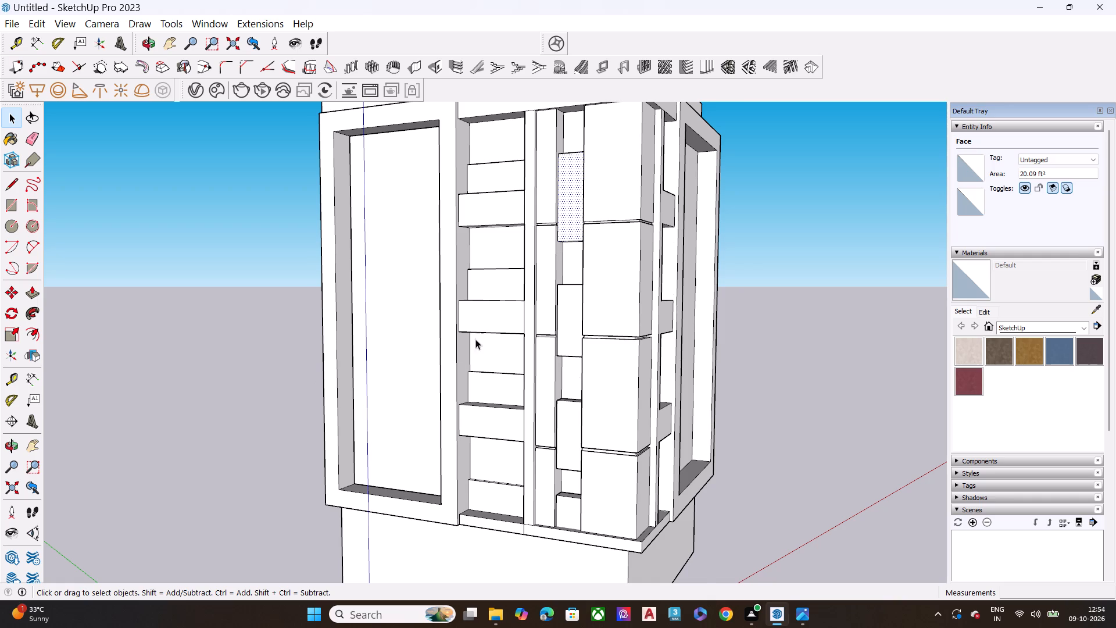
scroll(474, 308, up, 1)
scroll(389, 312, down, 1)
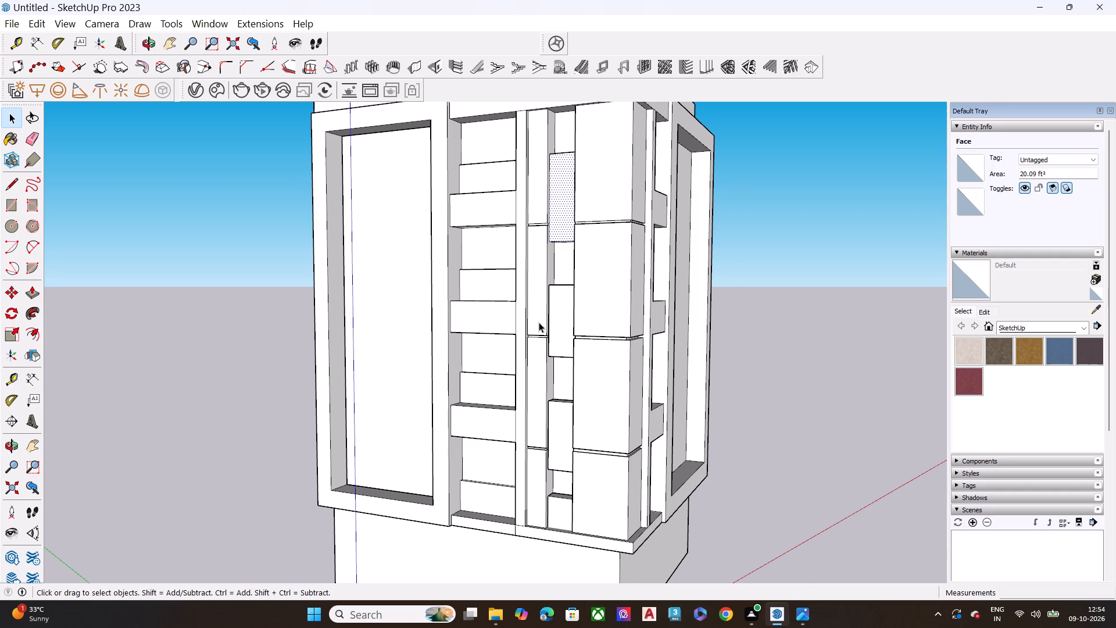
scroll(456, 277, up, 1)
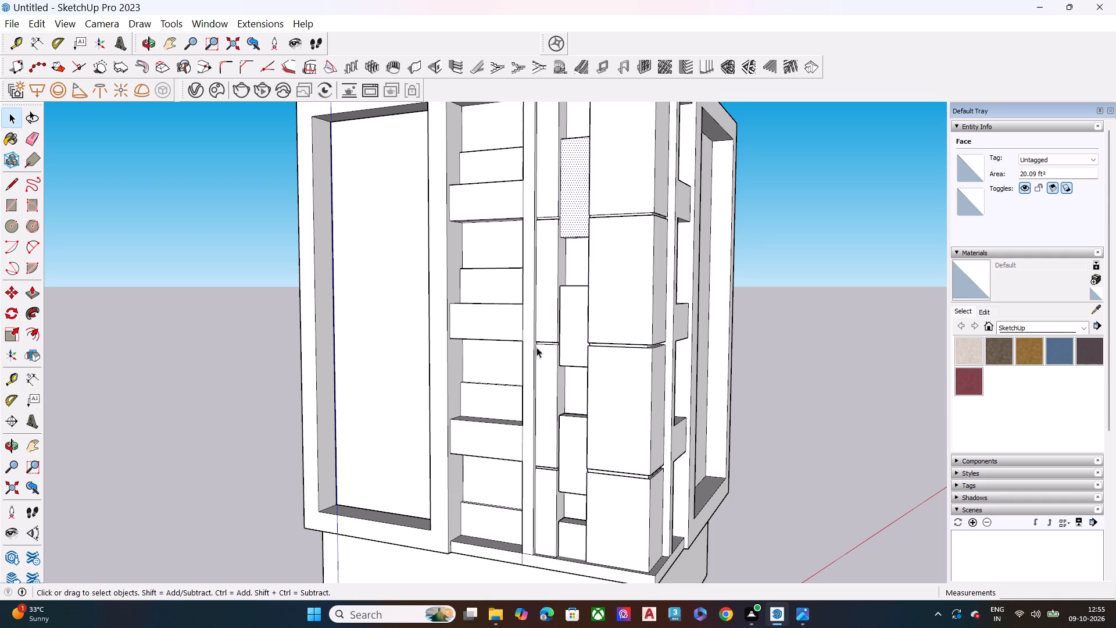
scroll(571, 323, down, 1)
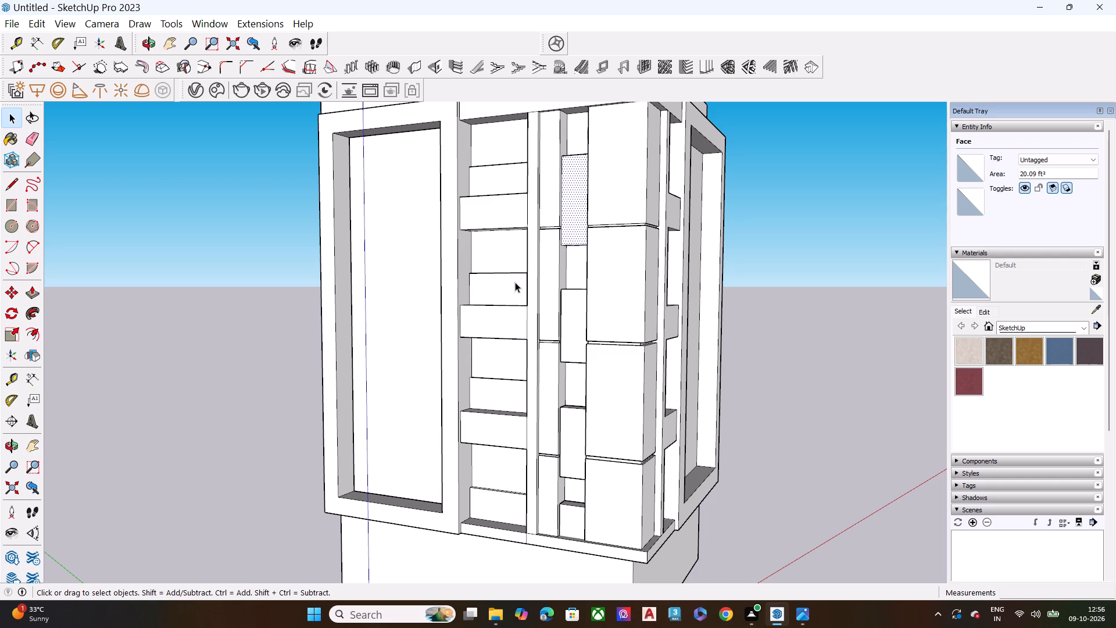
Examine the framed recess, window bands and staggered slim panels on the facades either side of the corner blocks.
scroll(515, 280, down, 1)
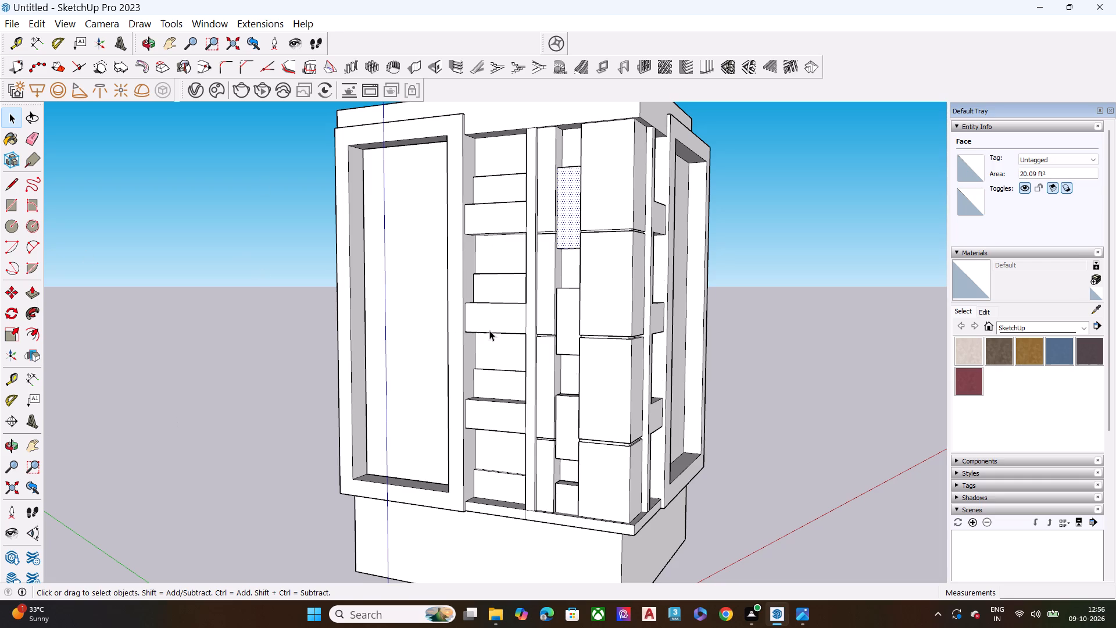
scroll(341, 341, down, 1)
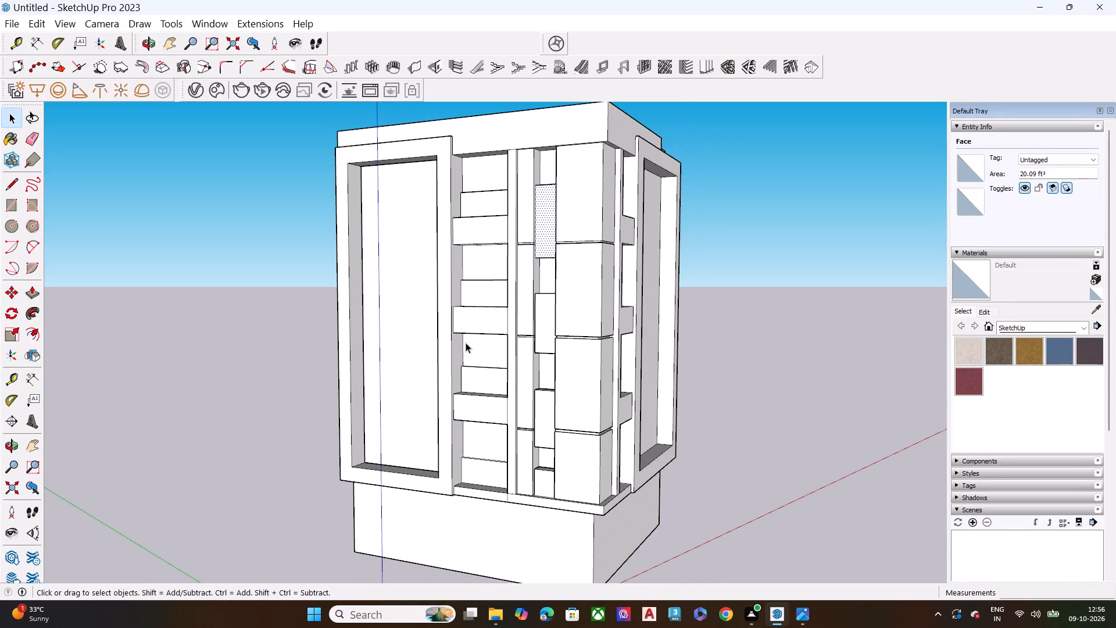
scroll(468, 330, down, 2)
middle_drag(568, 334, 439, 366)
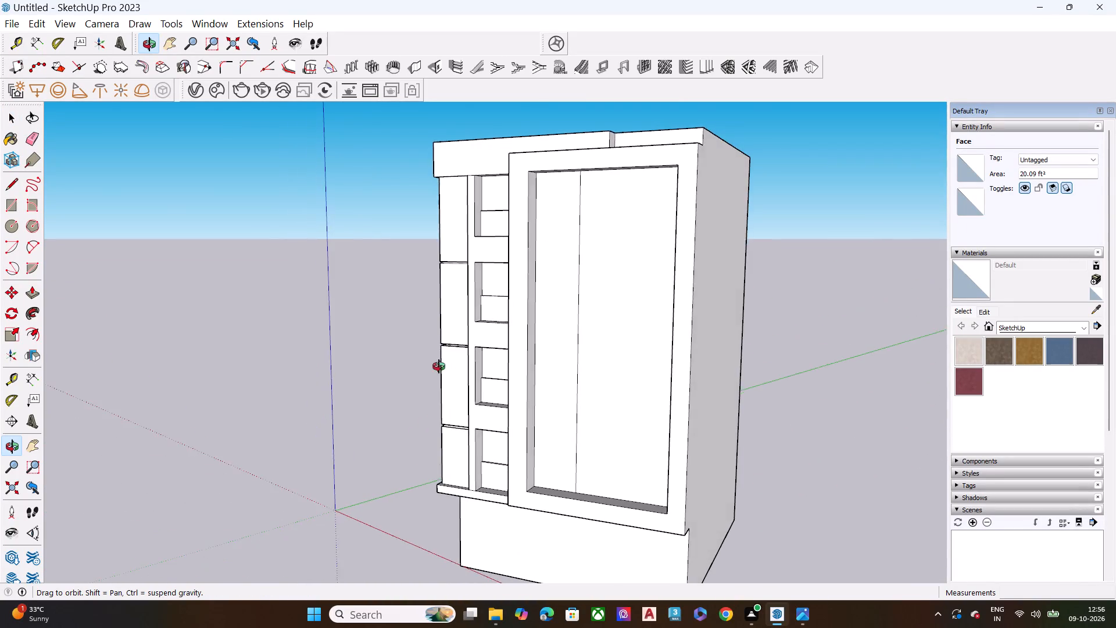
middle_drag(439, 366, 635, 384)
scroll(442, 262, up, 6)
scroll(436, 263, down, 2)
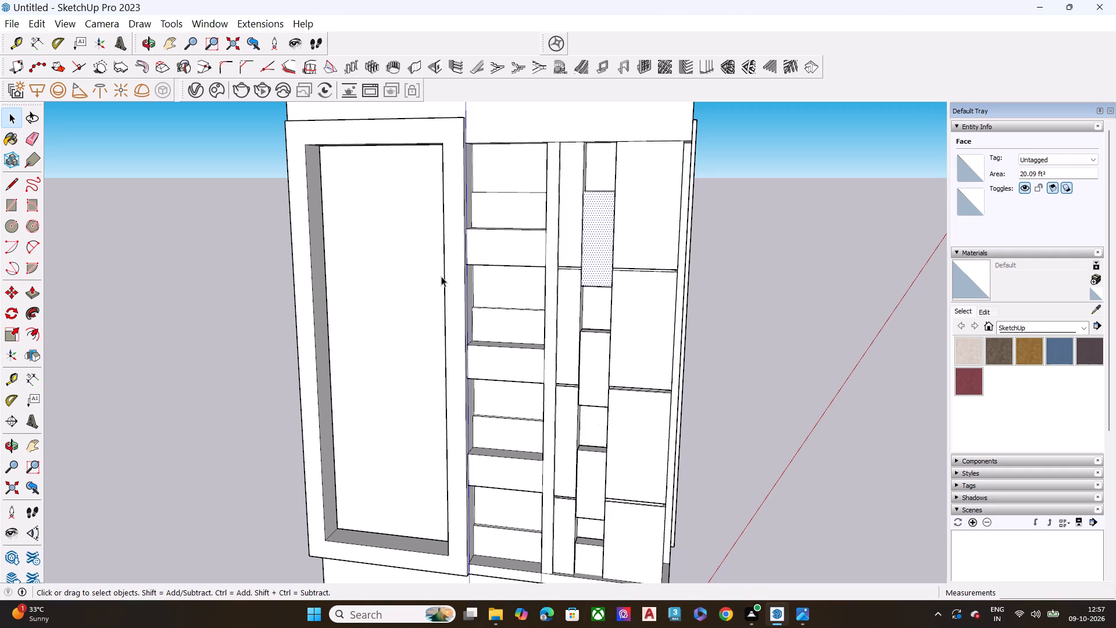
scroll(506, 205, down, 6)
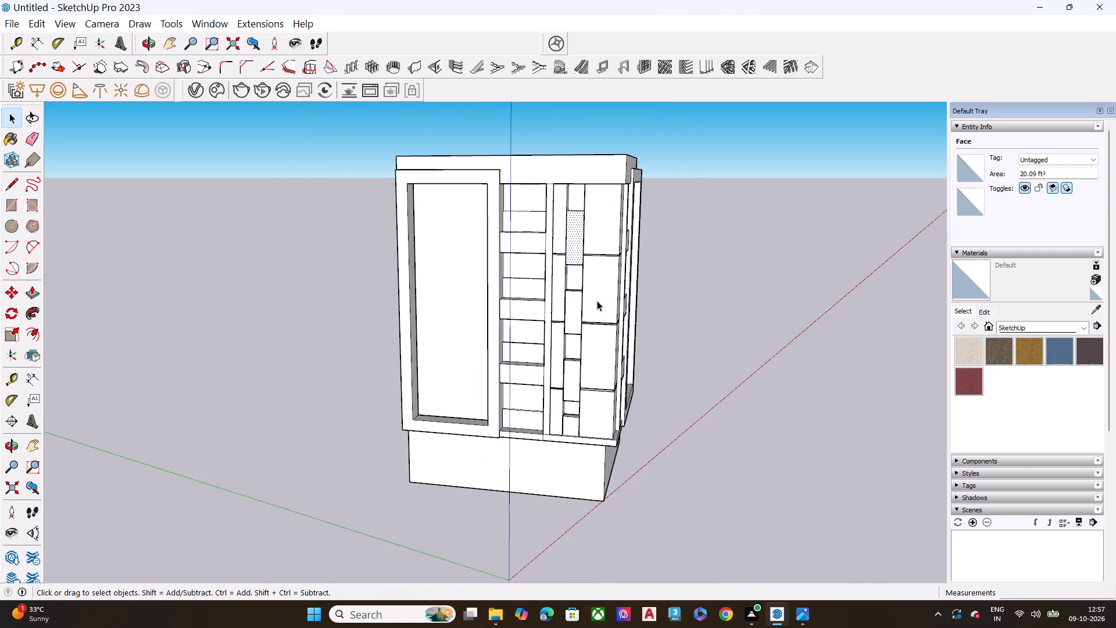
middle_drag(590, 297, 546, 249)
middle_drag(609, 236, 647, 245)
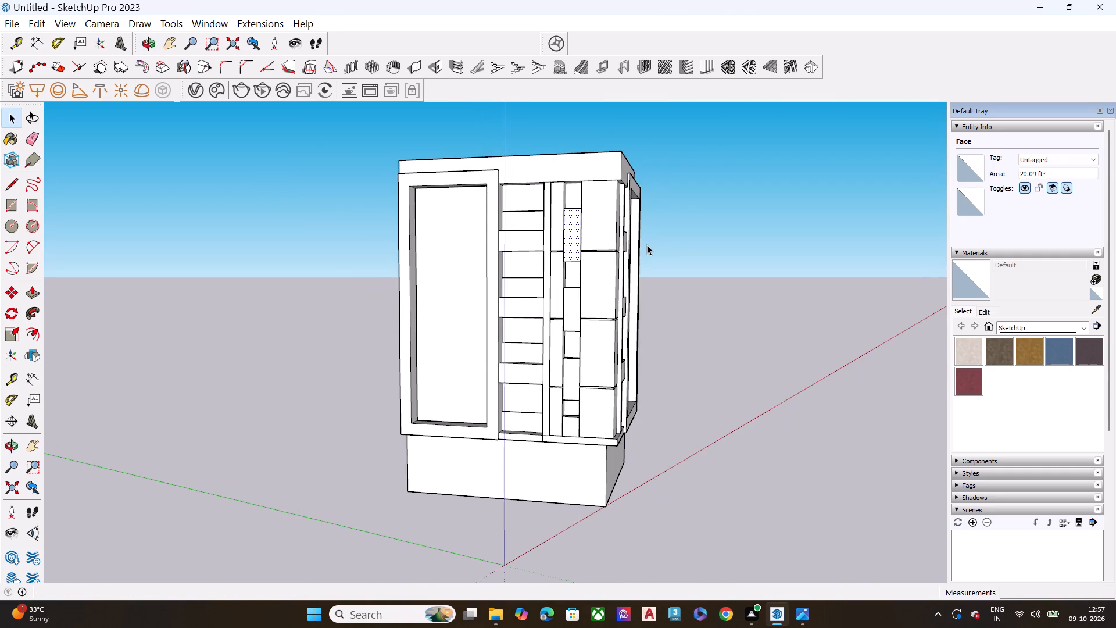
scroll(647, 245, up, 2)
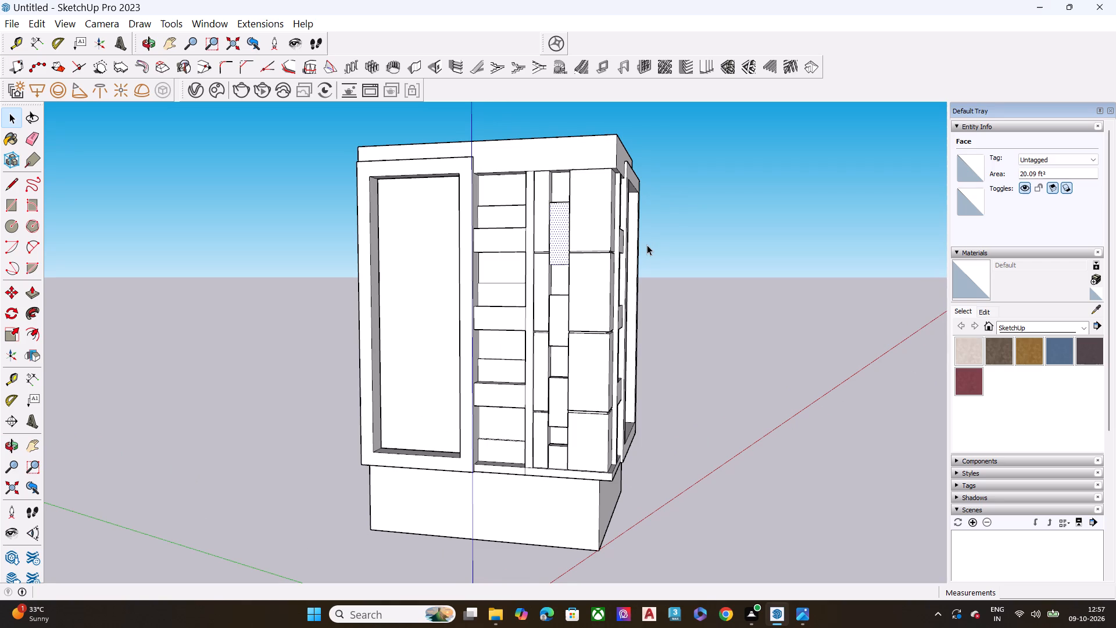
scroll(647, 245, up, 2)
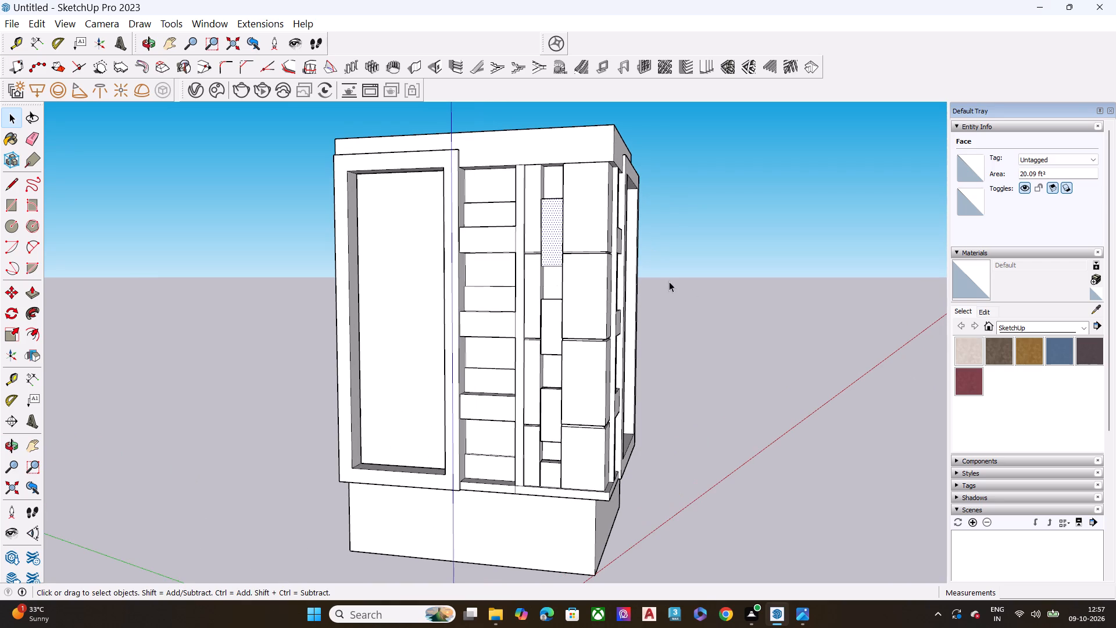
Inspect the corner blocks and the window bands on both adjoining facades, from the corner and face-on to the slim-panel facade.
scroll(603, 297, down, 2)
middle_drag(652, 329, 513, 341)
scroll(543, 327, up, 3)
middle_drag(621, 352, 574, 355)
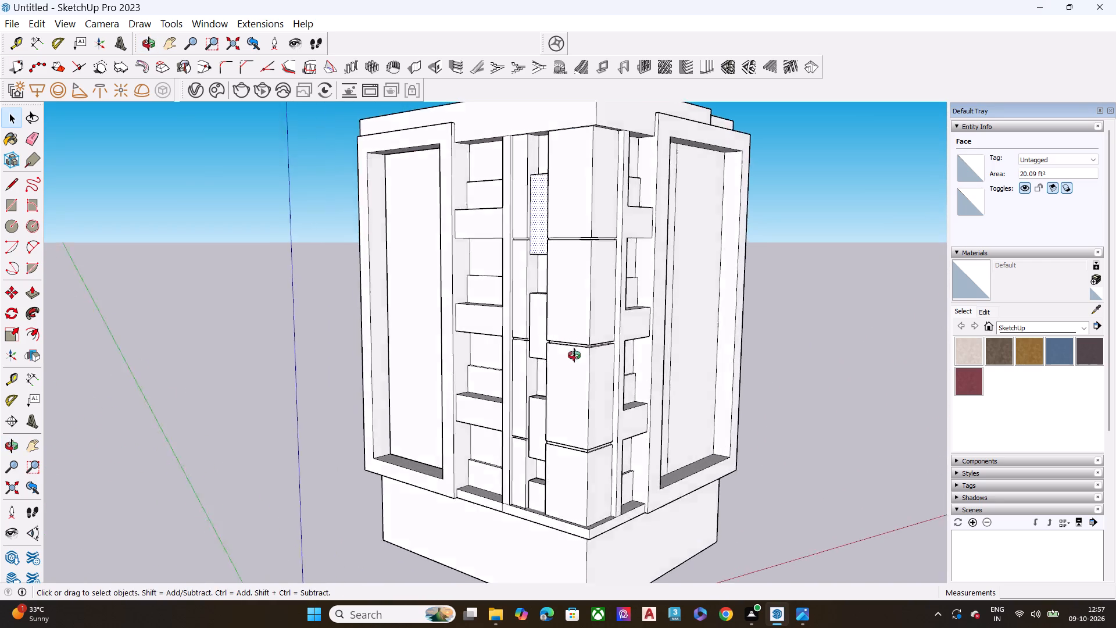
middle_drag(574, 355, 834, 366)
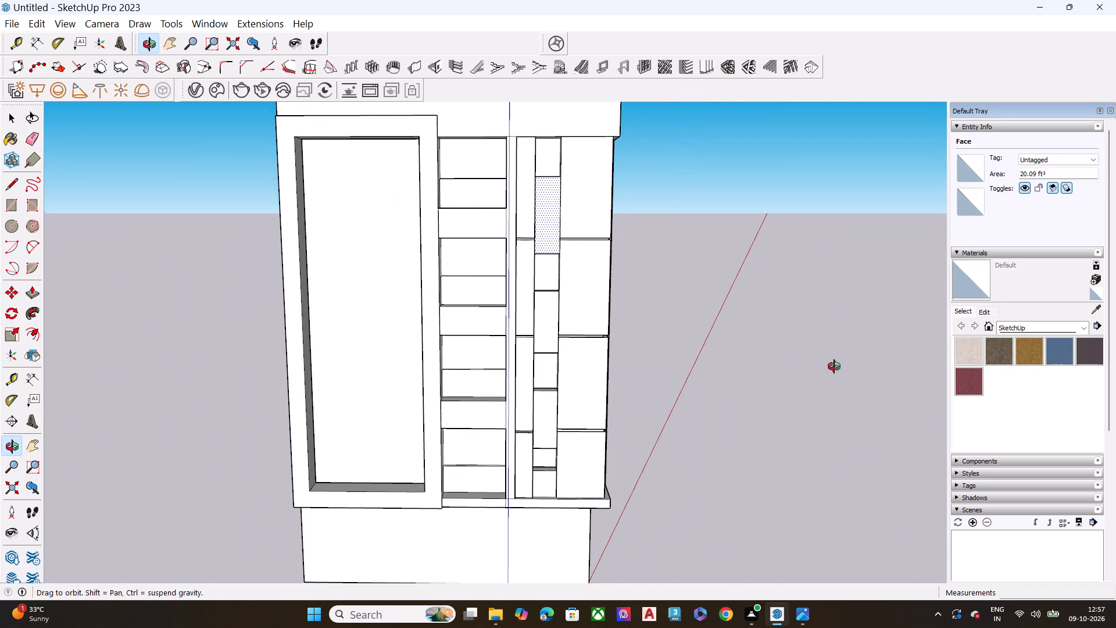
middle_drag(834, 366, 612, 363)
scroll(376, 276, down, 2)
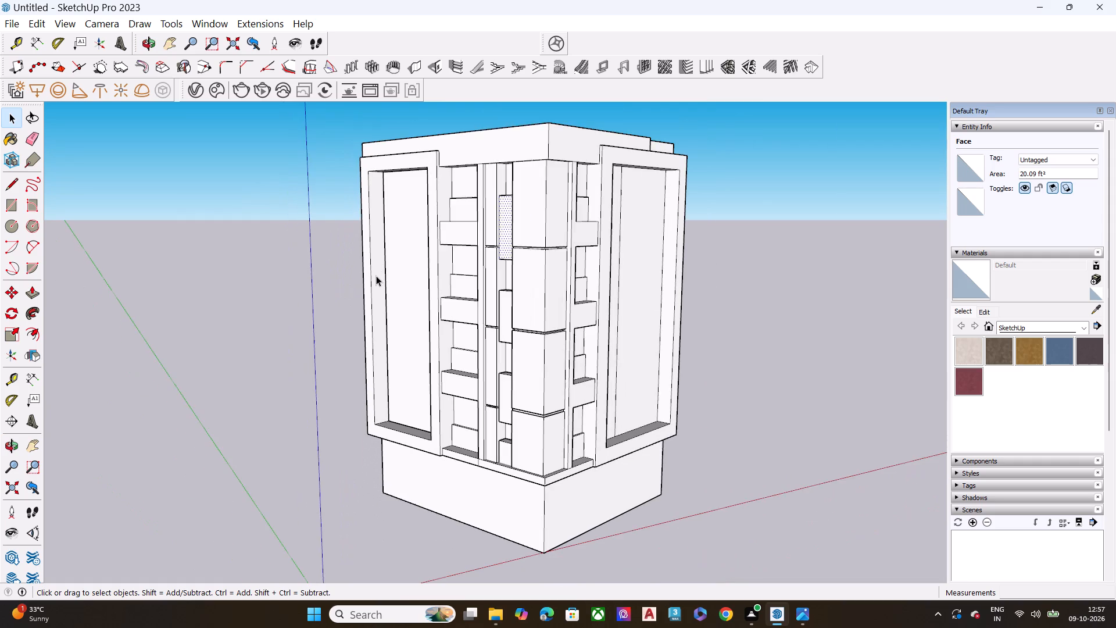
scroll(376, 276, down, 1)
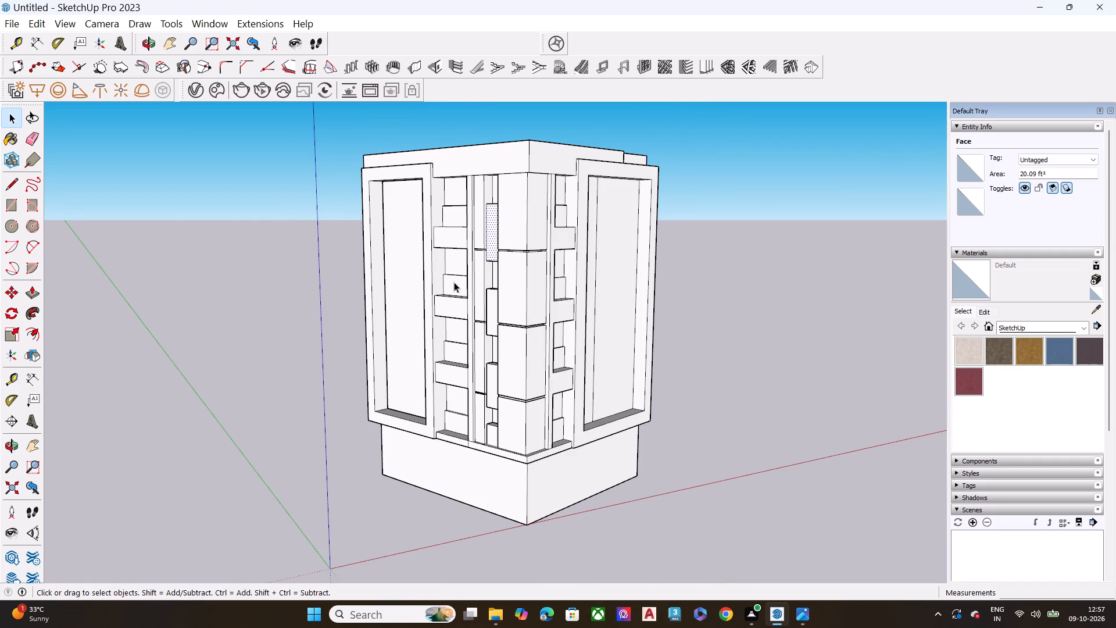
Examine the roof band, corner block grooves and projecting window bands from below, from above and up close.
middle_drag(525, 376, 520, 306)
scroll(523, 298, up, 2)
scroll(525, 299, down, 2)
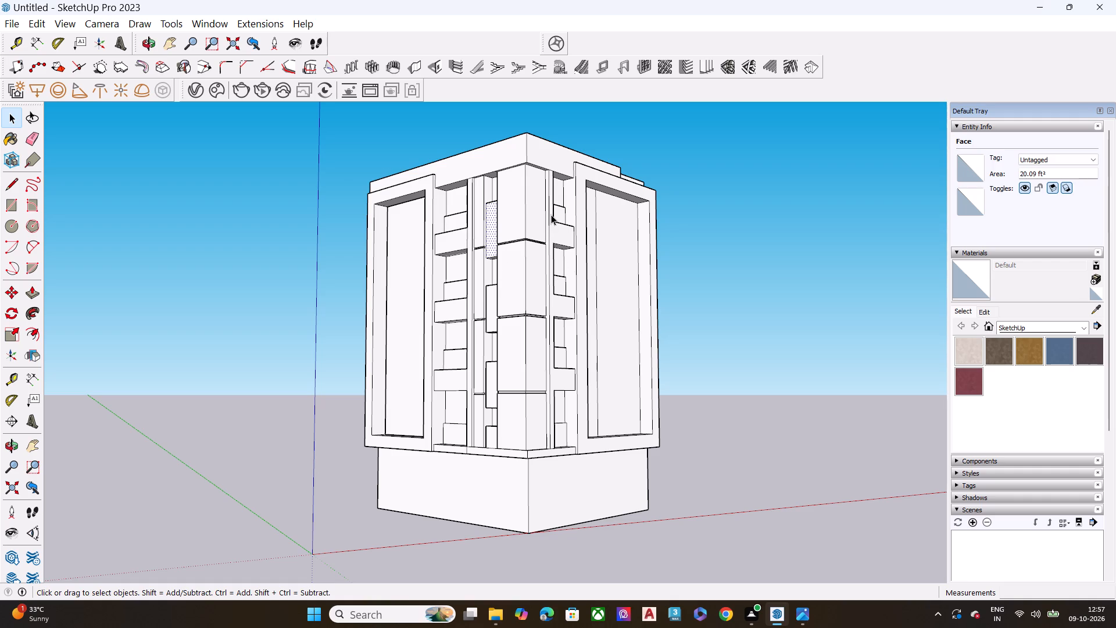
scroll(589, 162, up, 5)
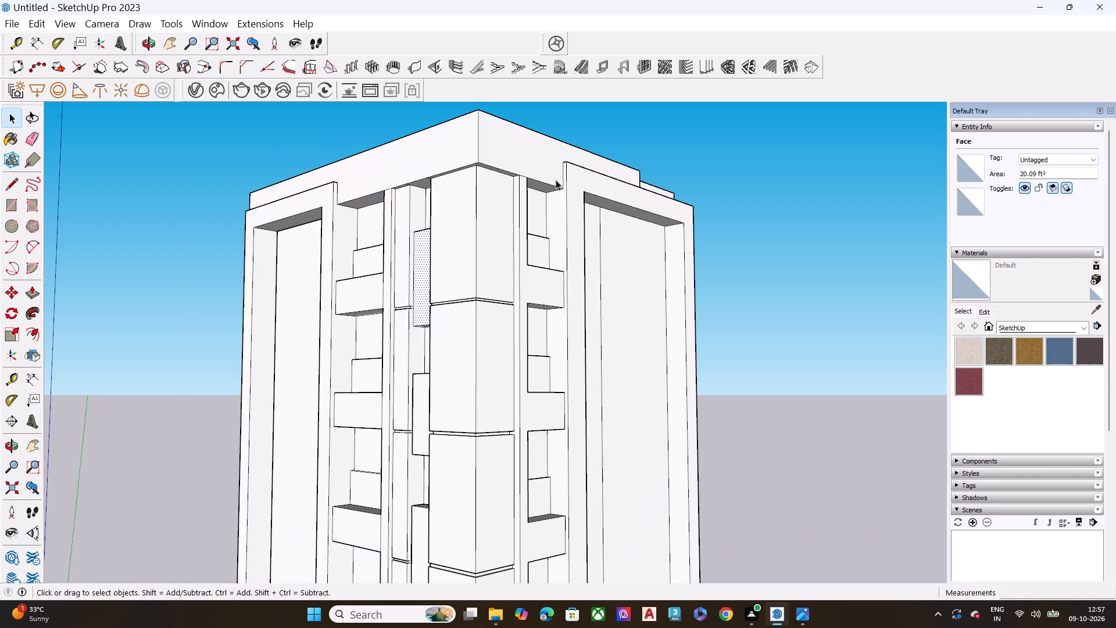
middle_drag(556, 181, 538, 297)
scroll(532, 293, up, 1)
scroll(458, 258, down, 7)
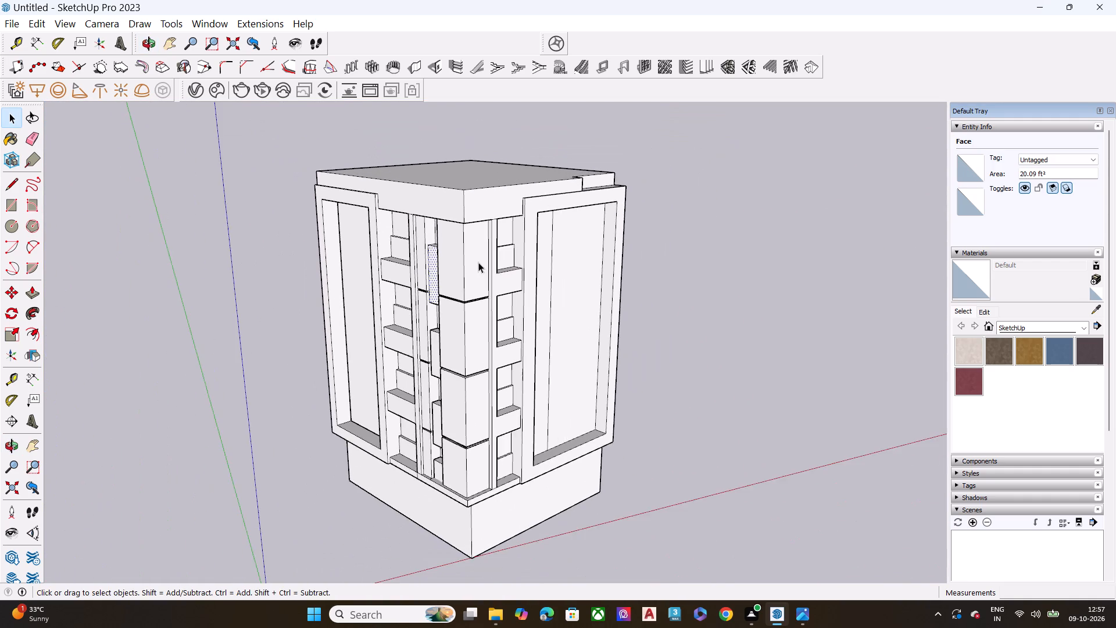
scroll(464, 343, down, 1)
scroll(459, 368, up, 9)
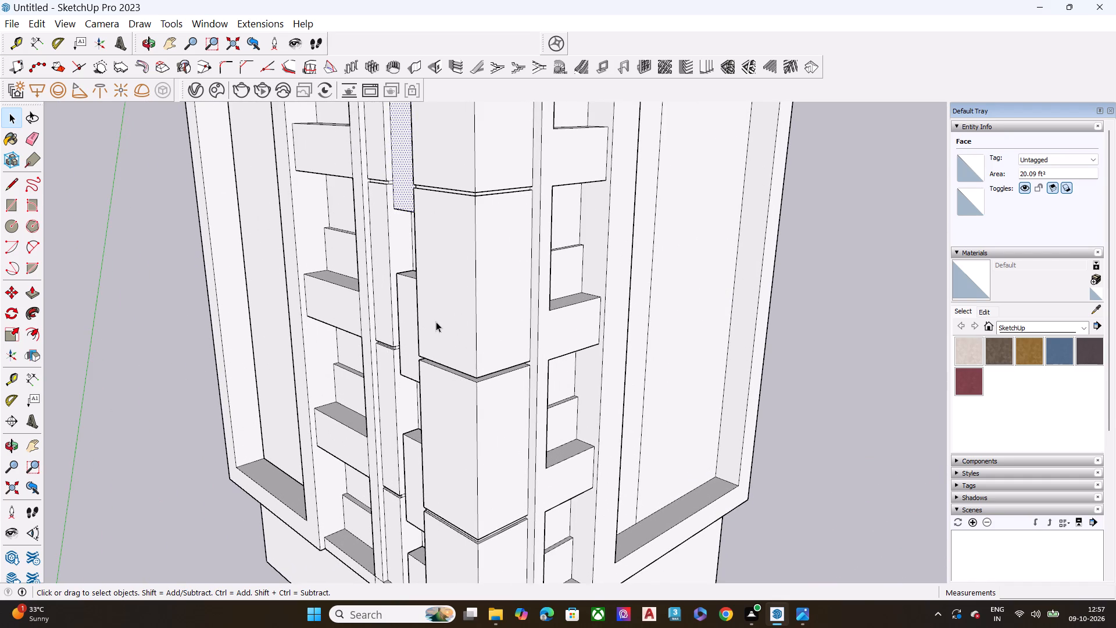
scroll(439, 319, down, 3)
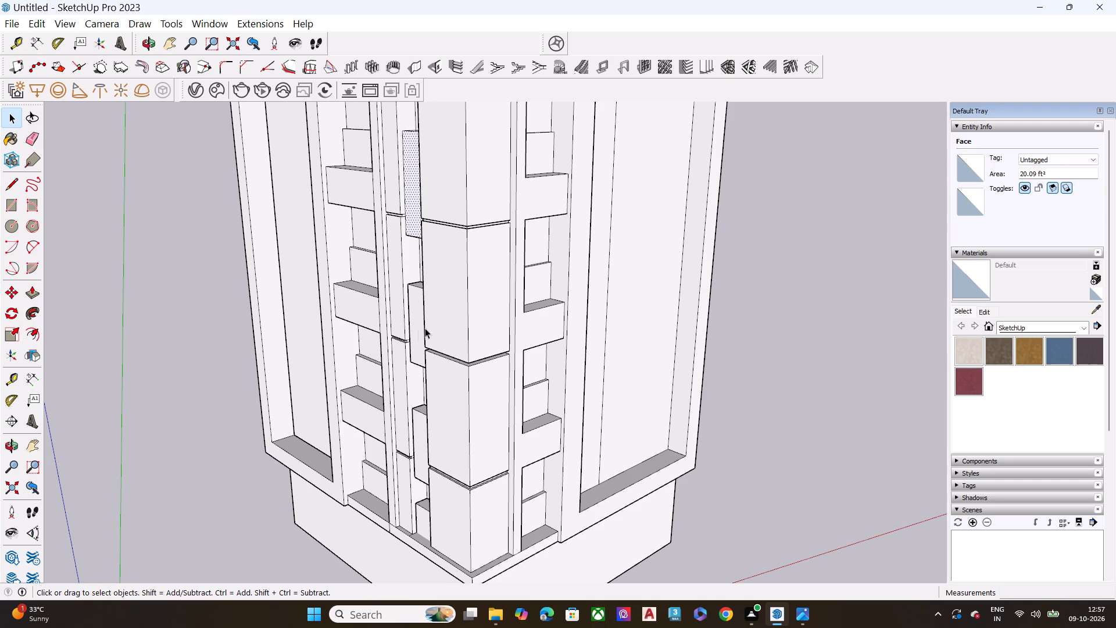
scroll(455, 305, down, 6)
middle_drag(486, 367, 485, 288)
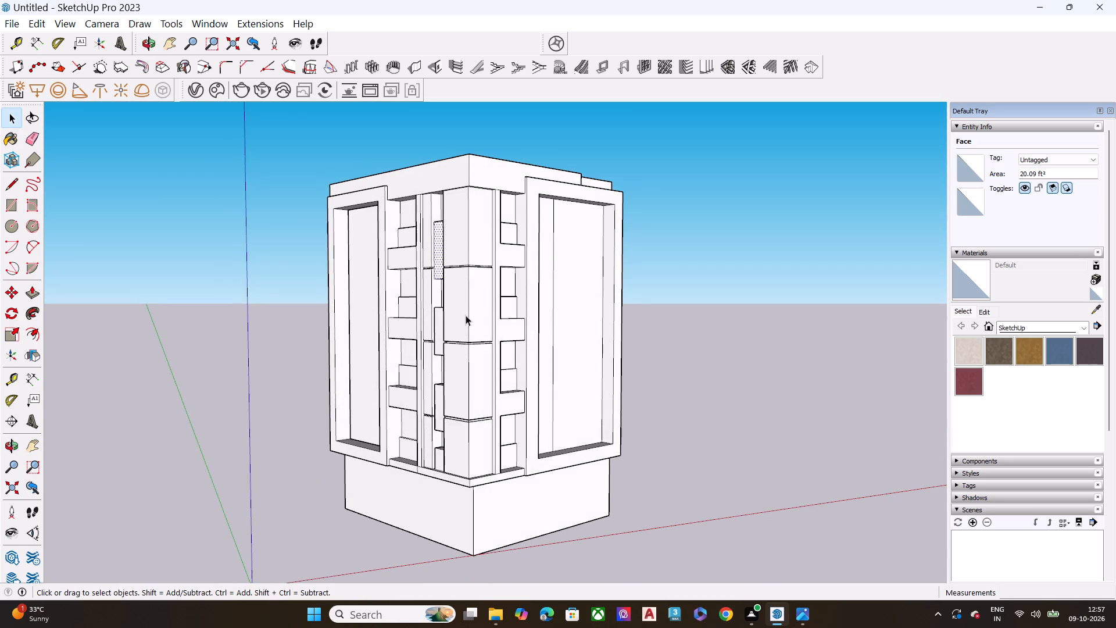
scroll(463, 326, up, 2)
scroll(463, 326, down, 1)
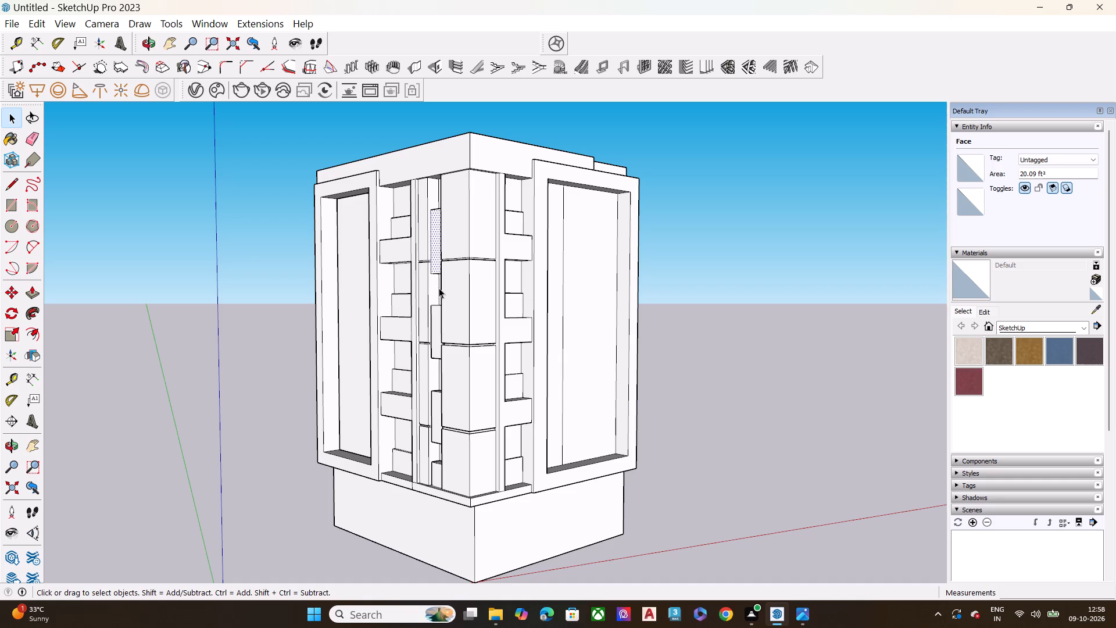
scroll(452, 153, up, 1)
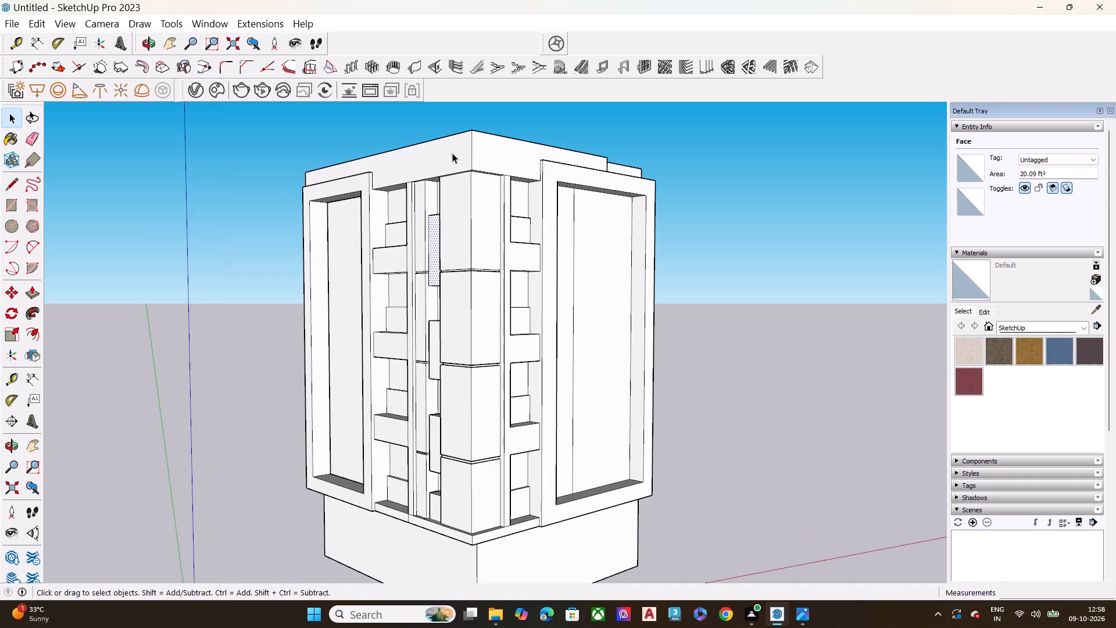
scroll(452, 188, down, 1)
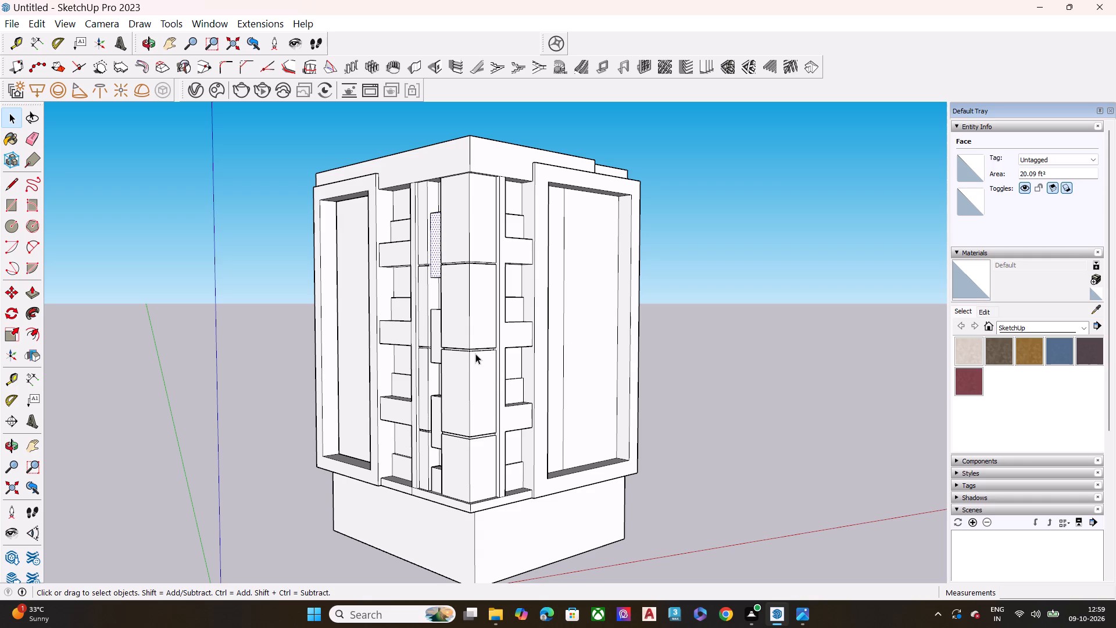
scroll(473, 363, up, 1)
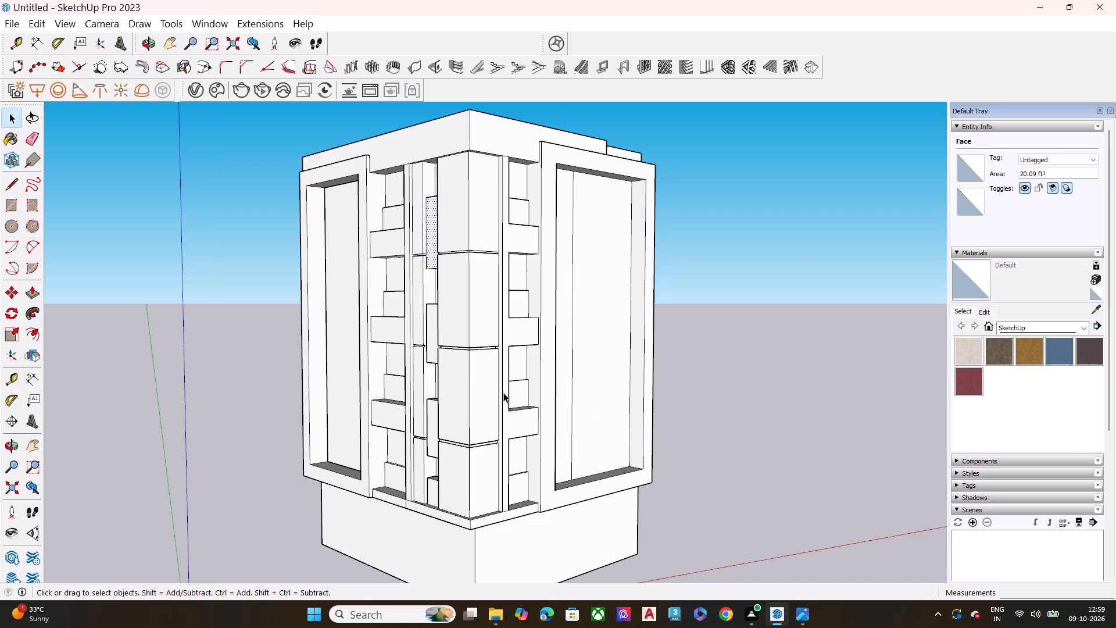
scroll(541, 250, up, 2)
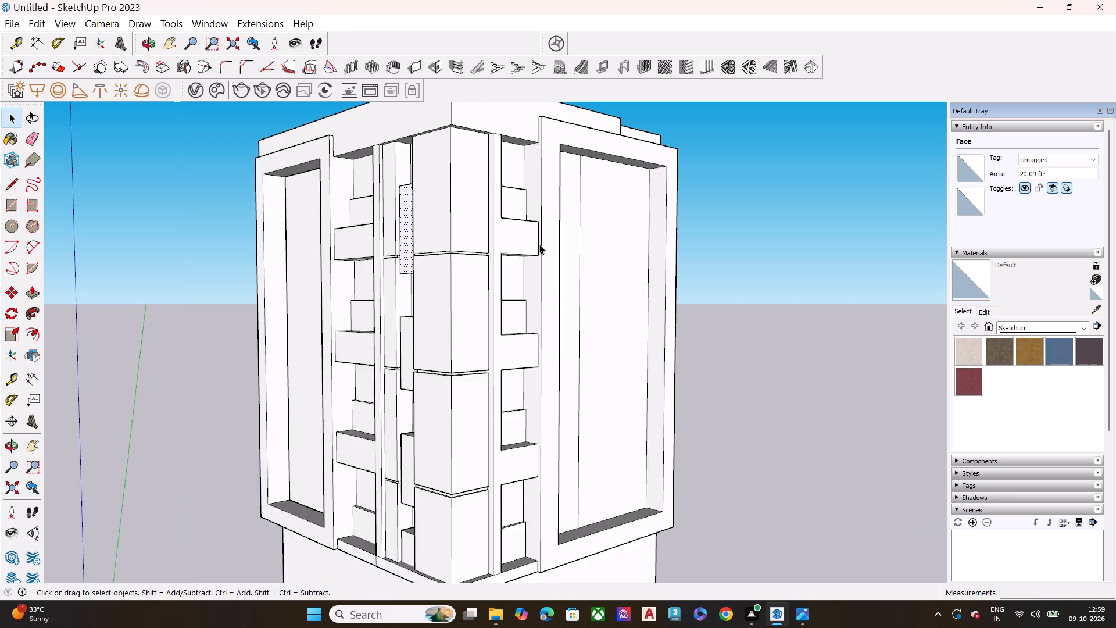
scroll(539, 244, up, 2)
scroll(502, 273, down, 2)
Inspect both facades around the corner blocks from low, high and face-on viewpoints, including the framed recesses and slim panels.
middle_click(472, 277)
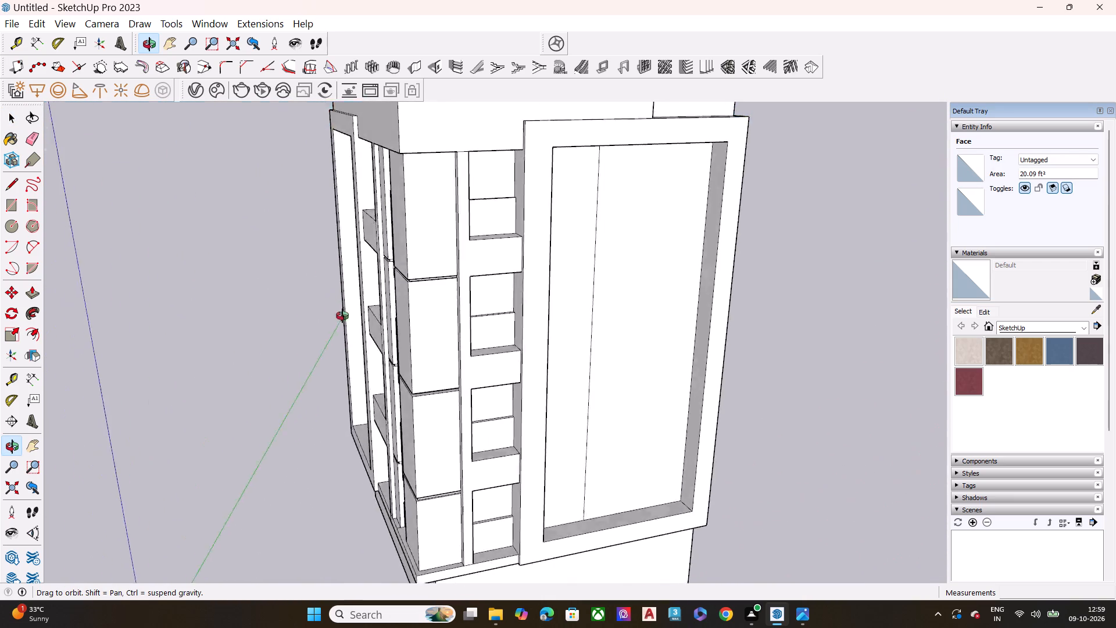
scroll(543, 286, down, 4)
middle_drag(516, 265, 523, 380)
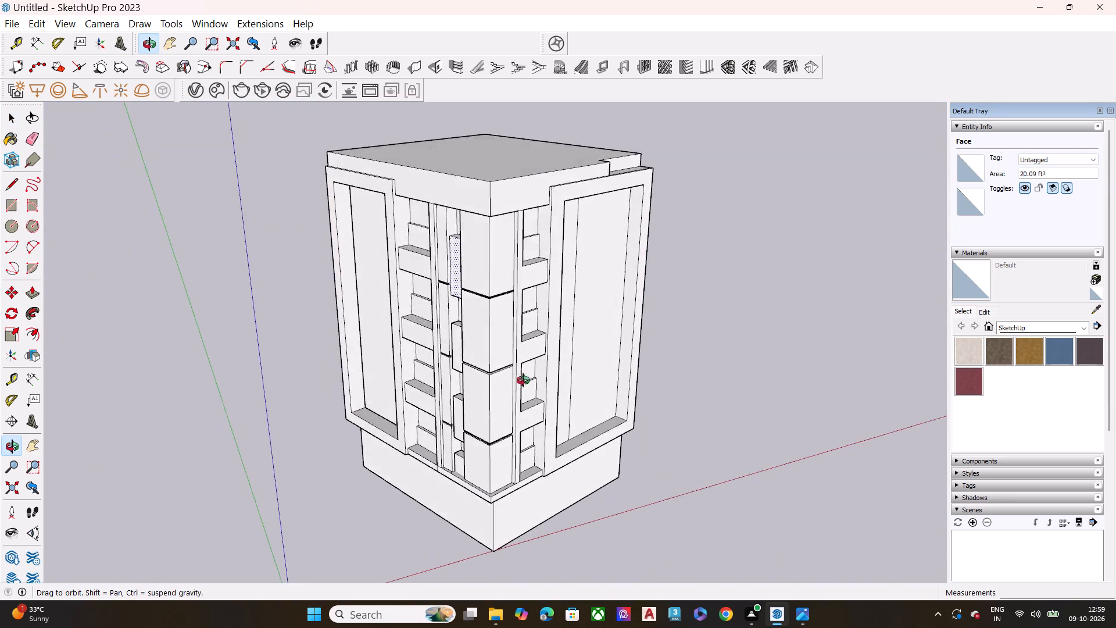
middle_drag(523, 380, 470, 298)
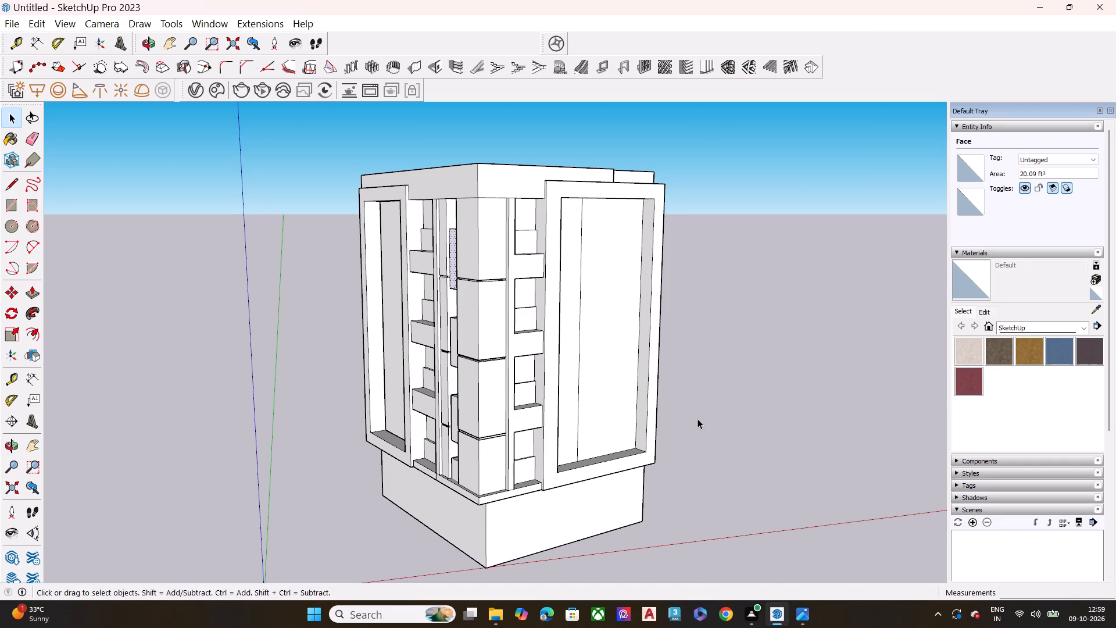
scroll(509, 425, down, 1)
middle_drag(511, 445, 531, 333)
scroll(514, 353, up, 6)
scroll(499, 358, down, 3)
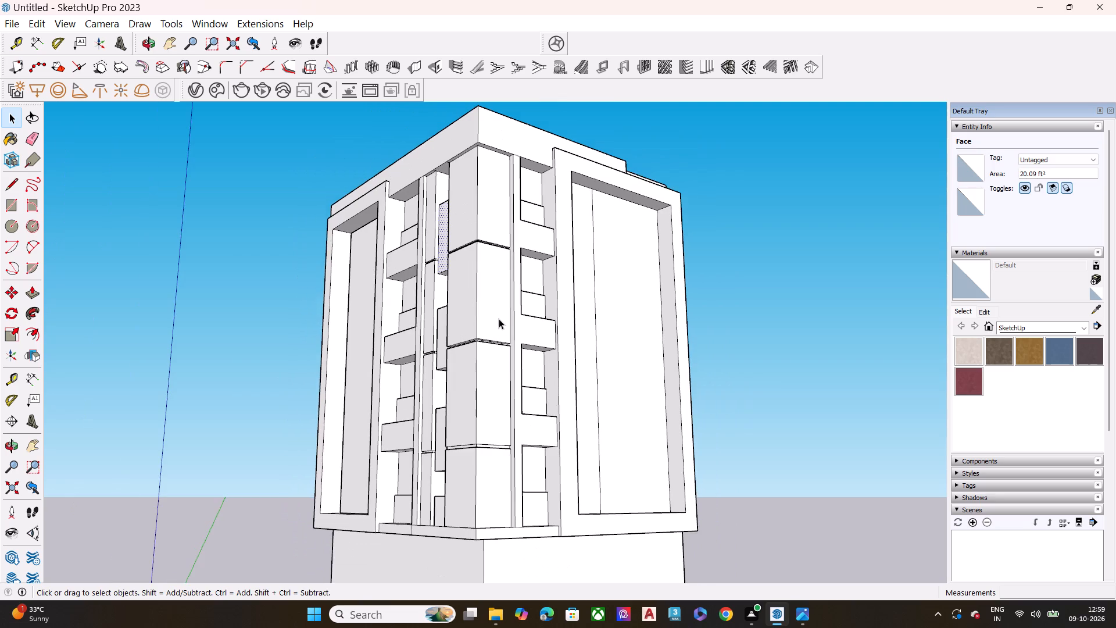
middle_drag(499, 319, 493, 379)
middle_drag(488, 287, 846, 418)
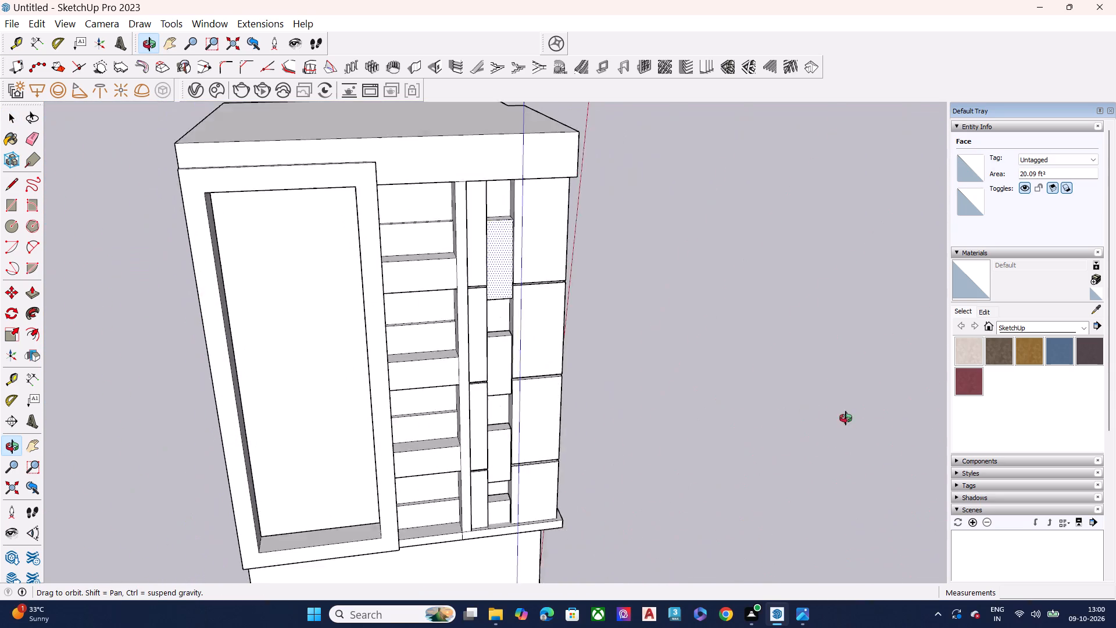
middle_drag(846, 418, 526, 518)
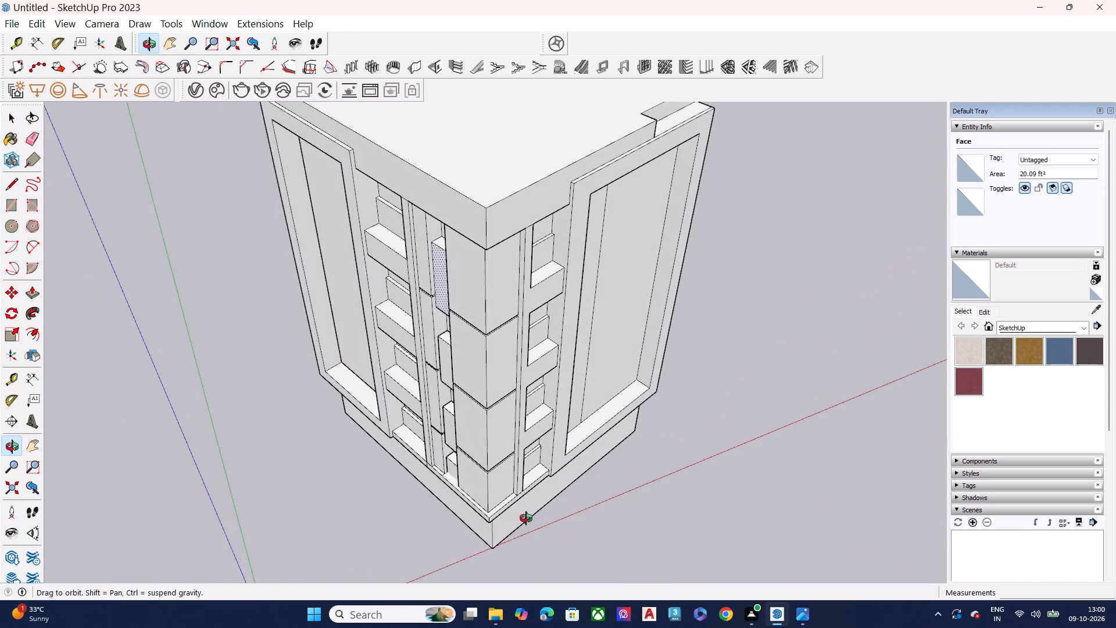
middle_drag(526, 518, 523, 505)
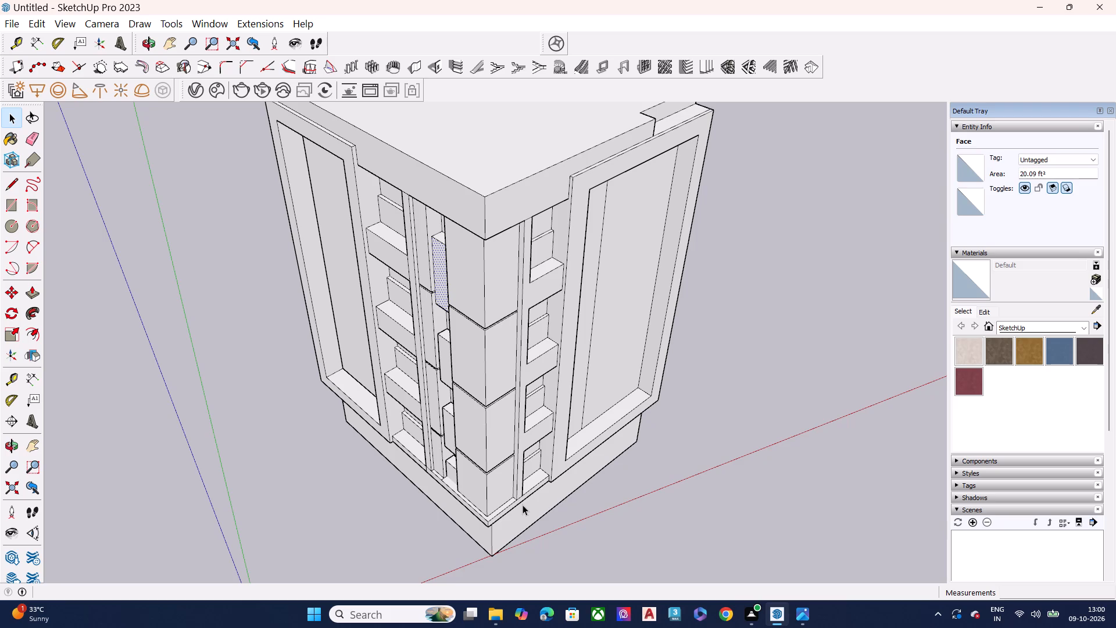
Examine the whole building's massing from above the roof down to a low view of the corner.
scroll(542, 413, down, 5)
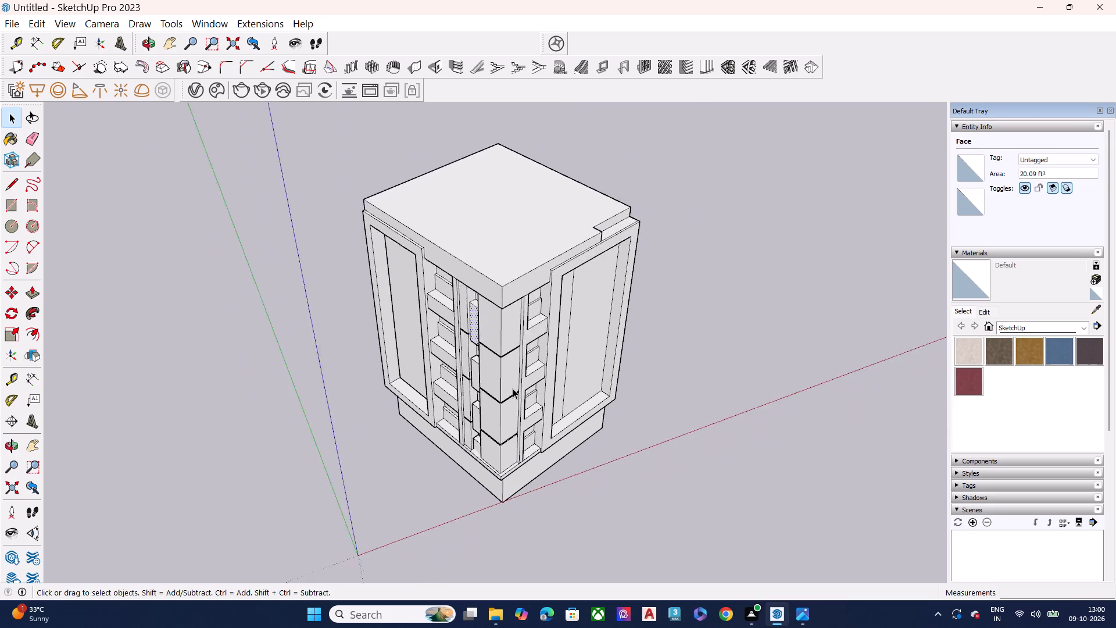
scroll(513, 388, down, 2)
middle_drag(499, 499, 492, 335)
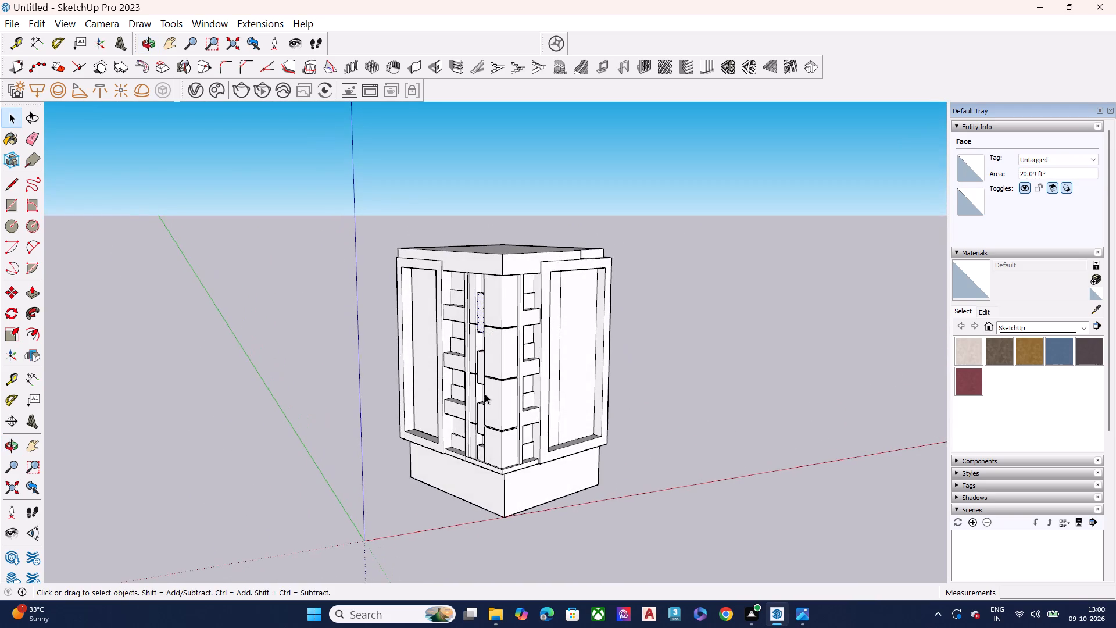
scroll(485, 395, down, 2)
middle_drag(509, 463, 506, 405)
scroll(506, 405, up, 8)
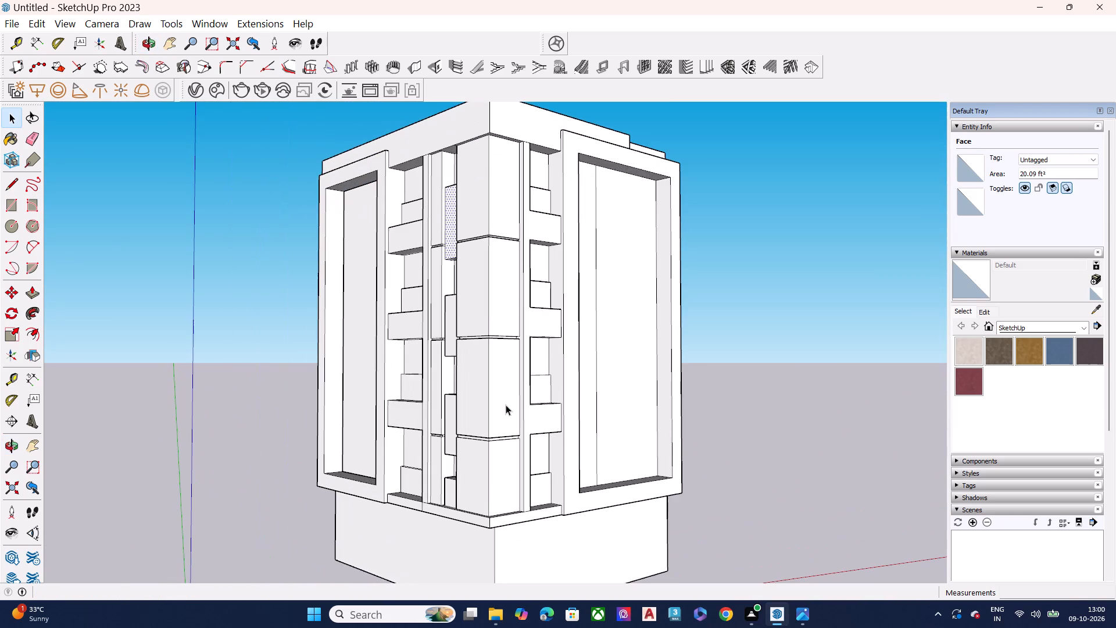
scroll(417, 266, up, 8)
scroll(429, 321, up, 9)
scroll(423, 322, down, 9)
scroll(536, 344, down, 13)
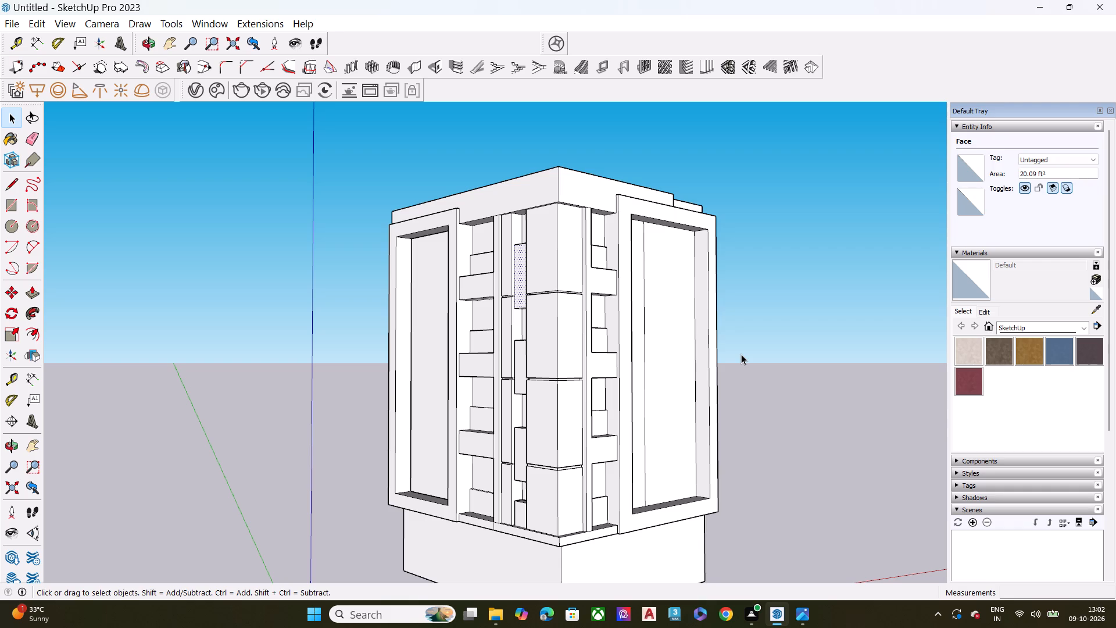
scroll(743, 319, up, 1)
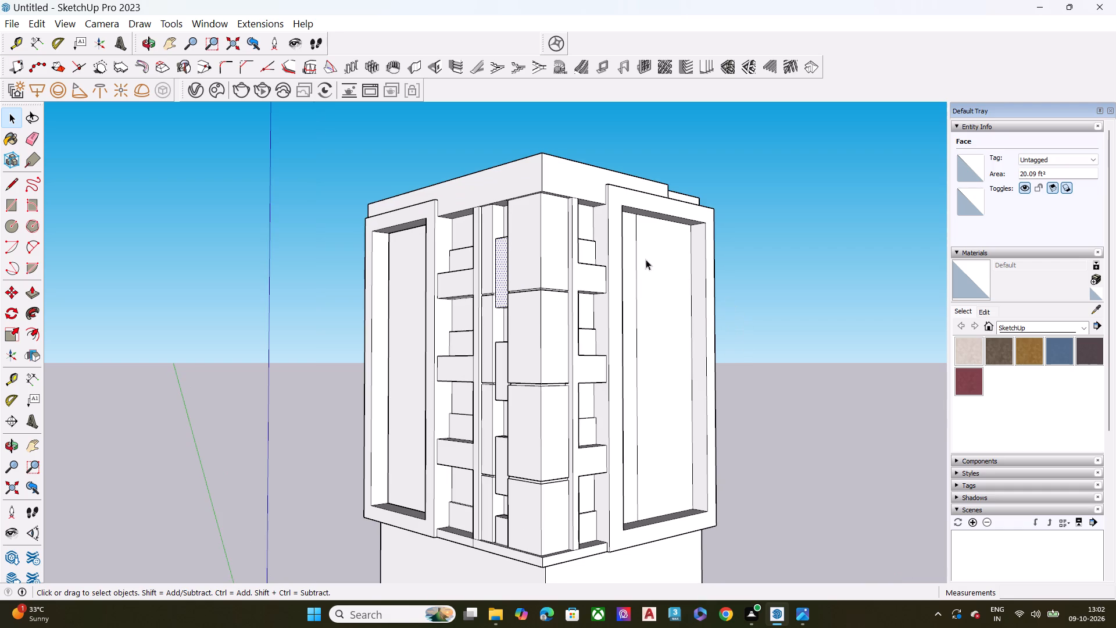
Examine the building's massing from above and from the corner, including the framed recesses, corner blocks and base.
scroll(597, 255, down, 5)
middle_drag(606, 276, 787, 366)
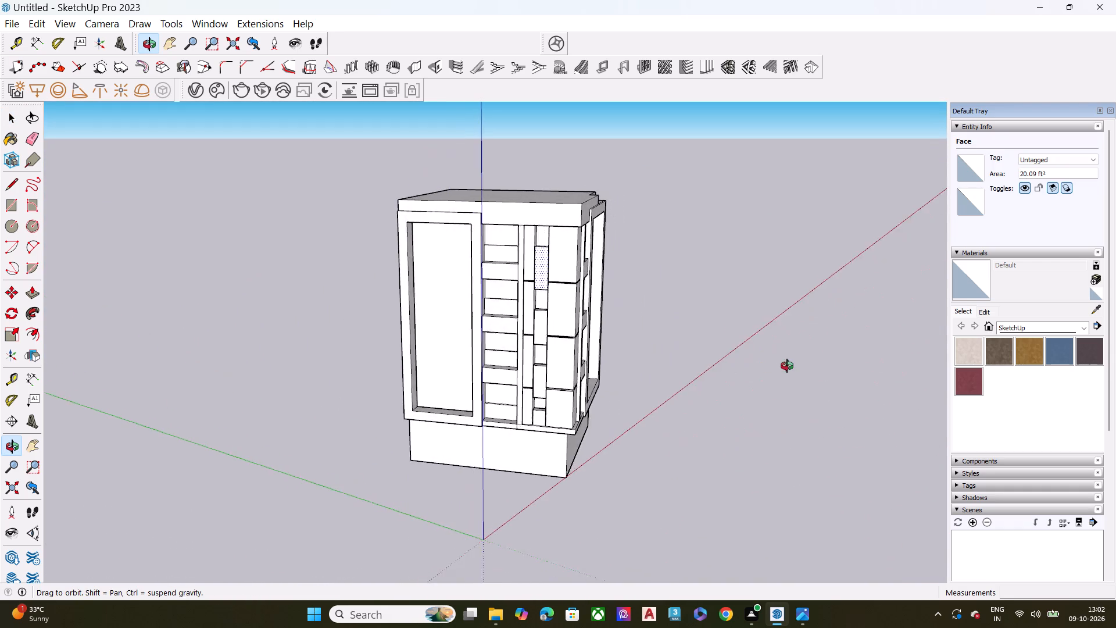
middle_drag(787, 366, 507, 333)
scroll(488, 258, up, 6)
scroll(512, 242, down, 5)
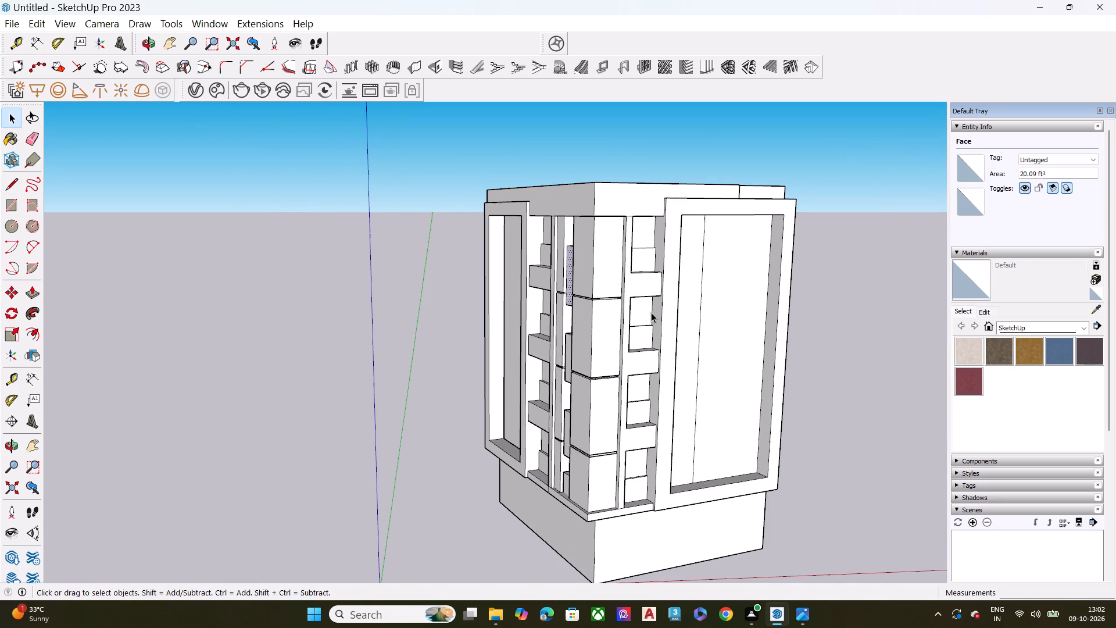
middle_drag(626, 313, 581, 312)
middle_click(581, 312)
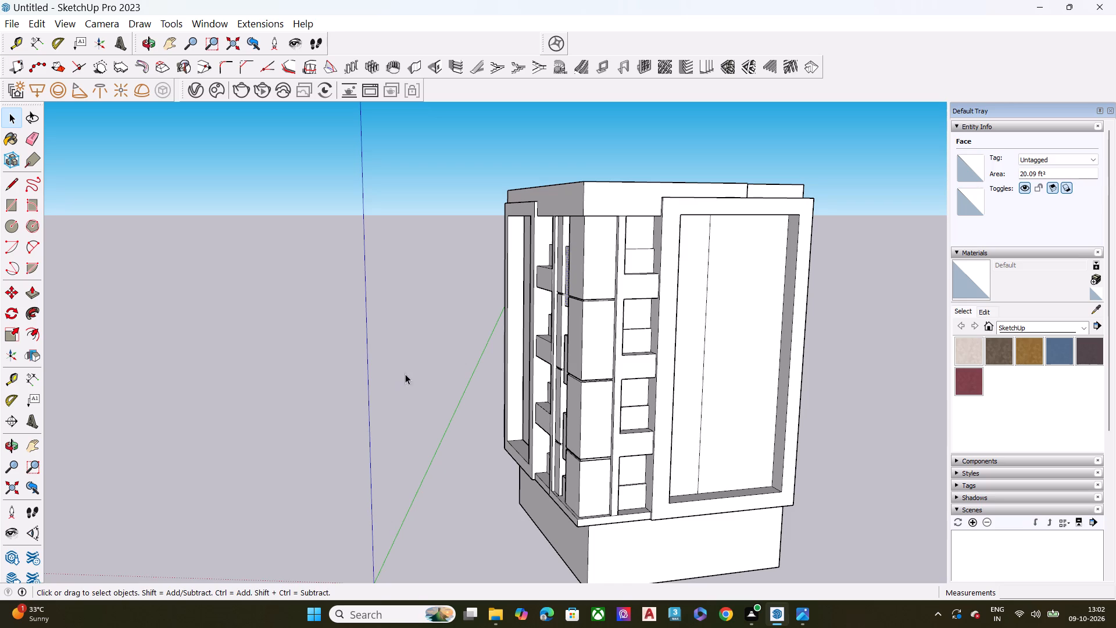
scroll(463, 227, down, 2)
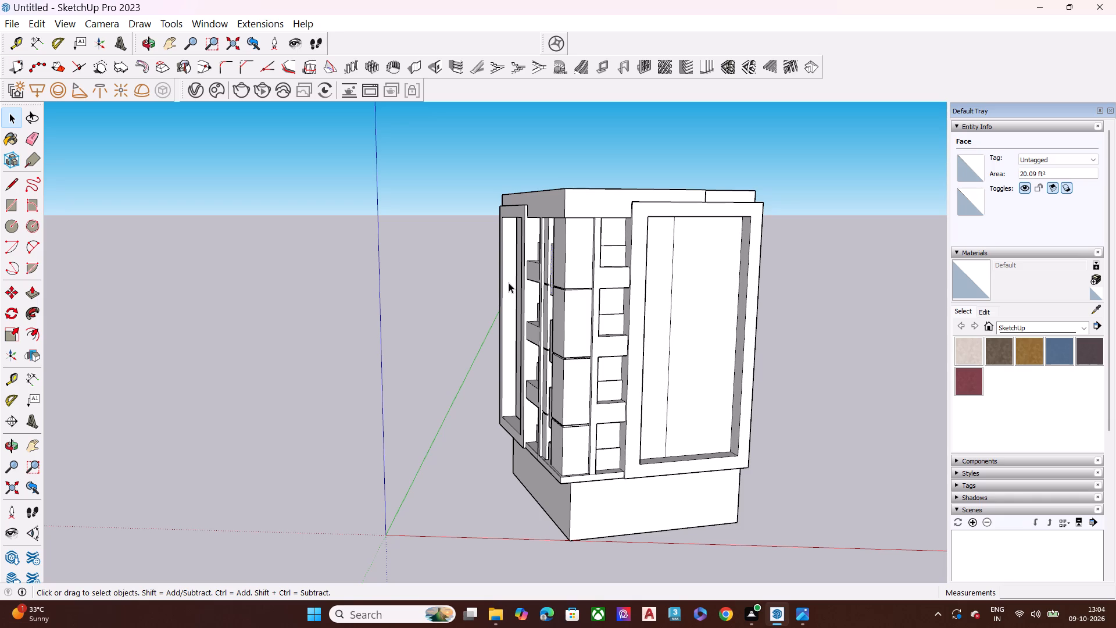
scroll(509, 283, down, 1)
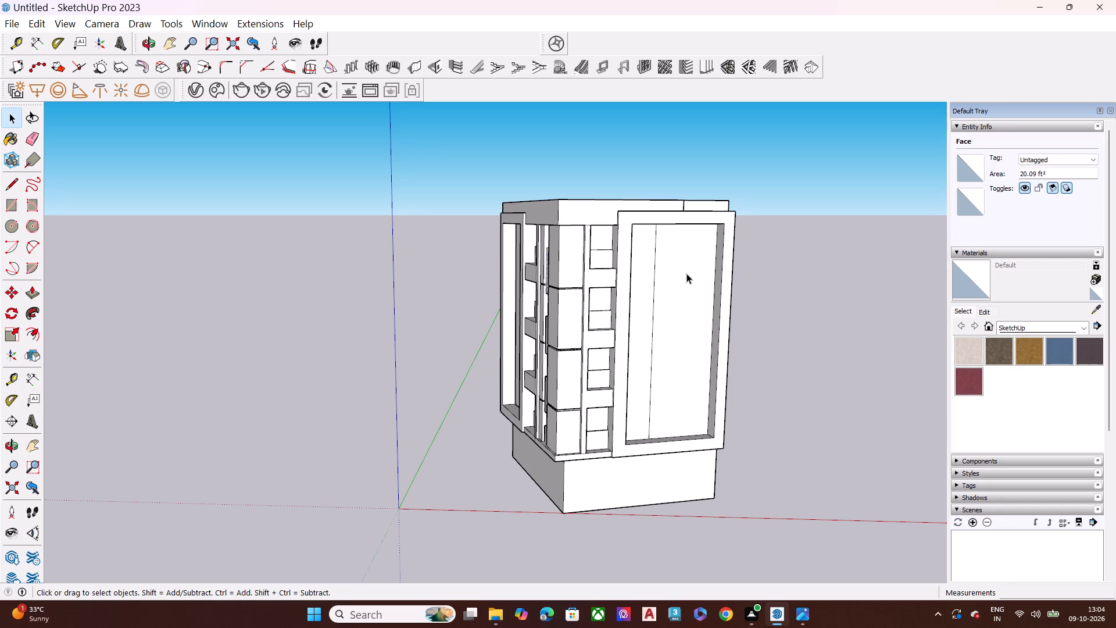
scroll(686, 273, up, 1)
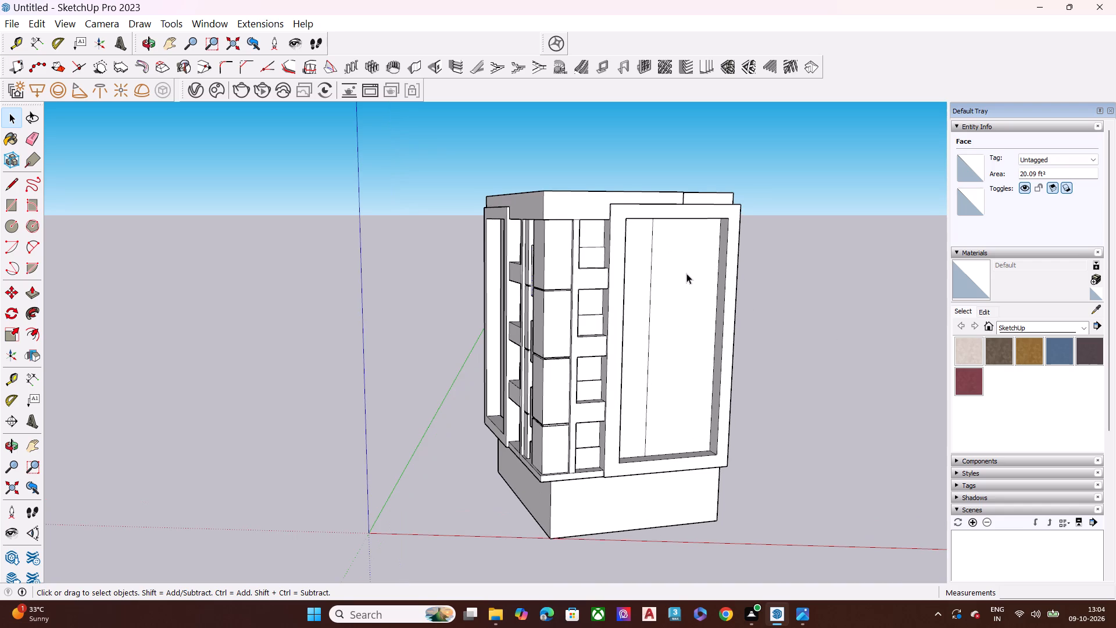
scroll(686, 273, down, 1)
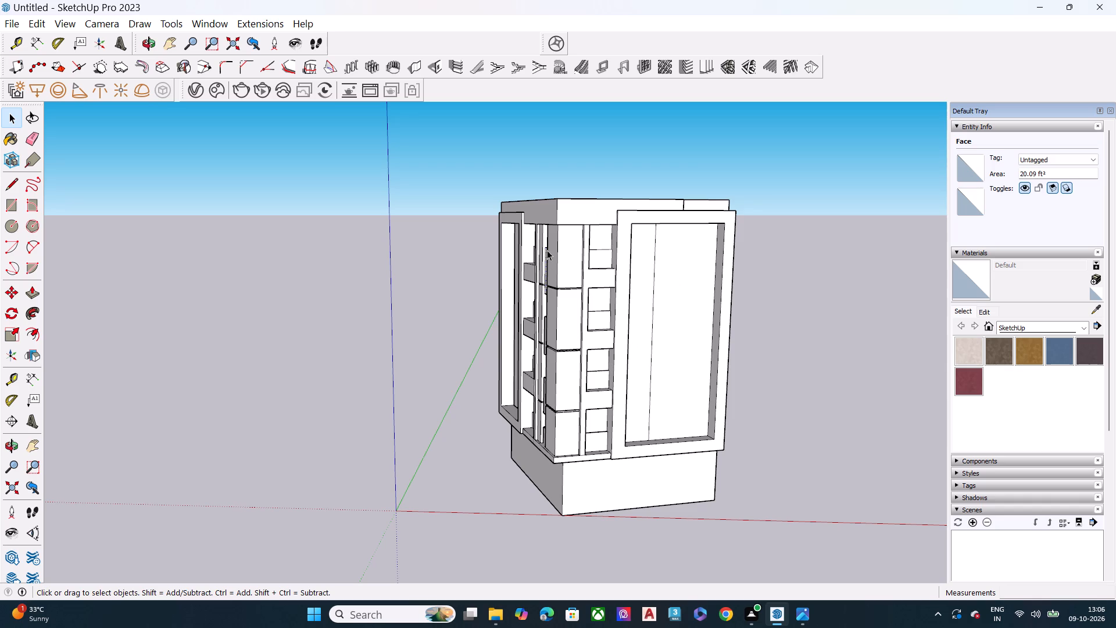
Inspect the corner blocks, the adjoining pier and the window bands up close from both facades and face-on.
scroll(572, 258, up, 7)
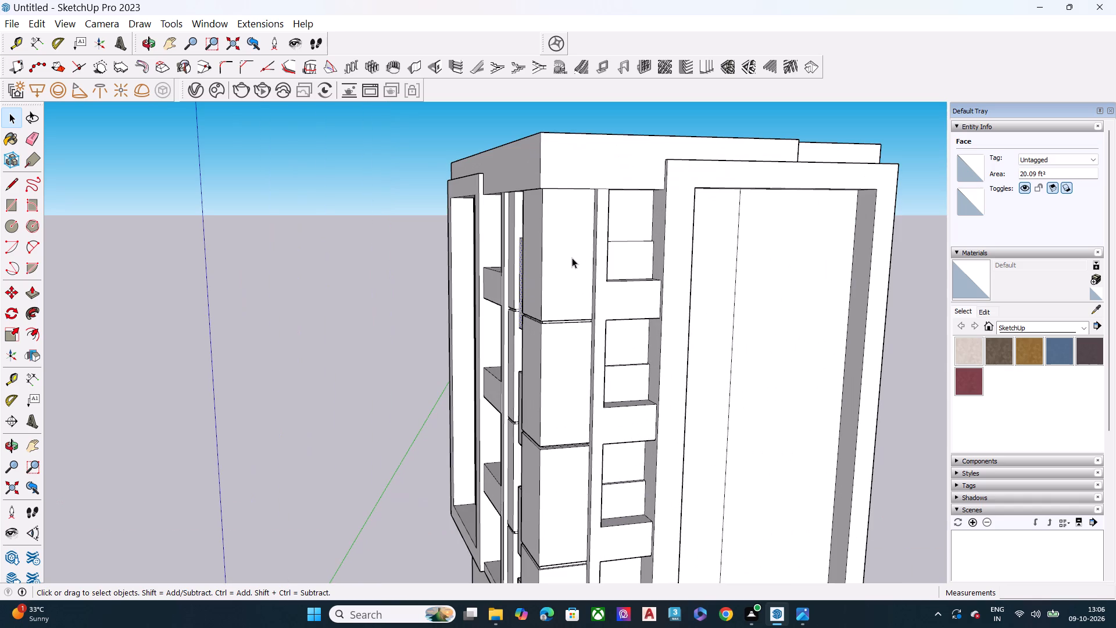
middle_drag(550, 302, 747, 287)
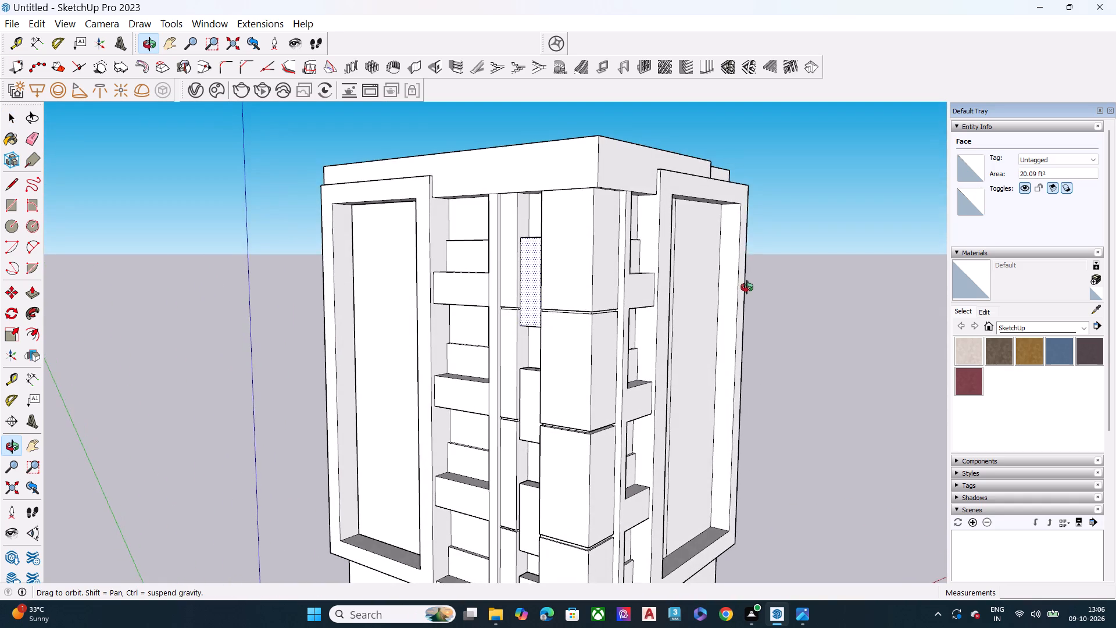
middle_drag(747, 287, 641, 291)
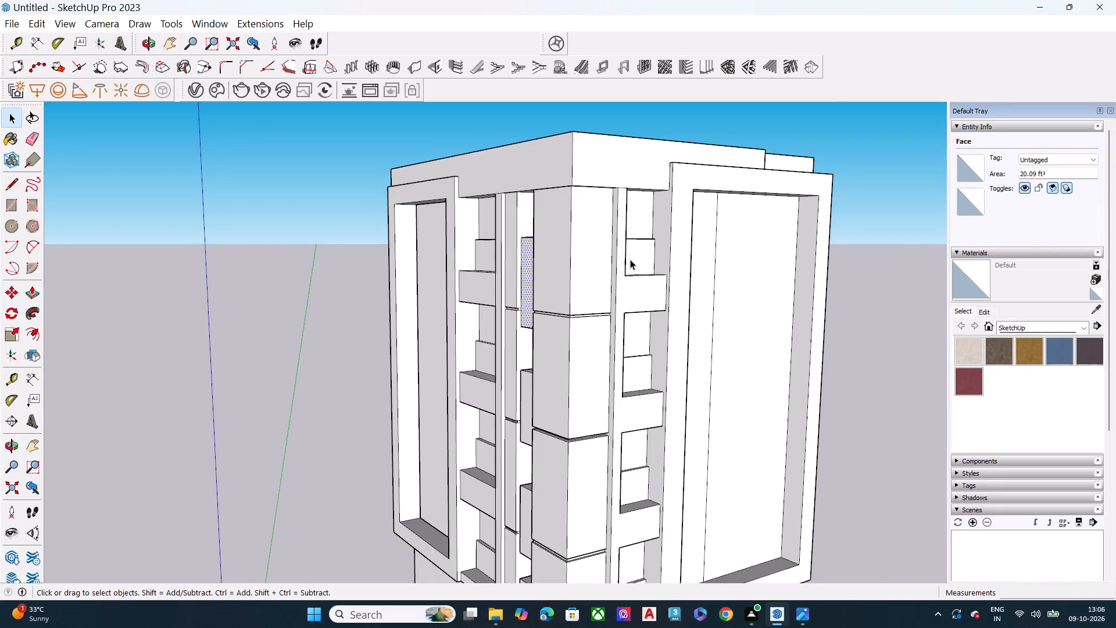
scroll(630, 259, down, 7)
scroll(630, 258, up, 1)
scroll(630, 258, down, 2)
middle_drag(654, 367, 653, 350)
scroll(652, 350, up, 3)
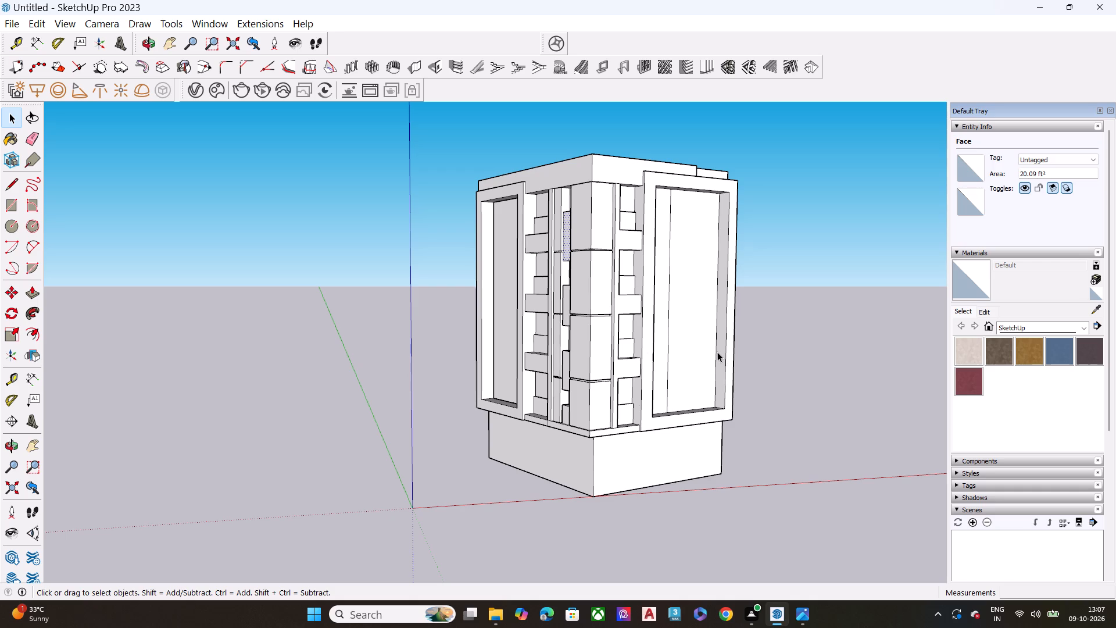
scroll(650, 215, up, 3)
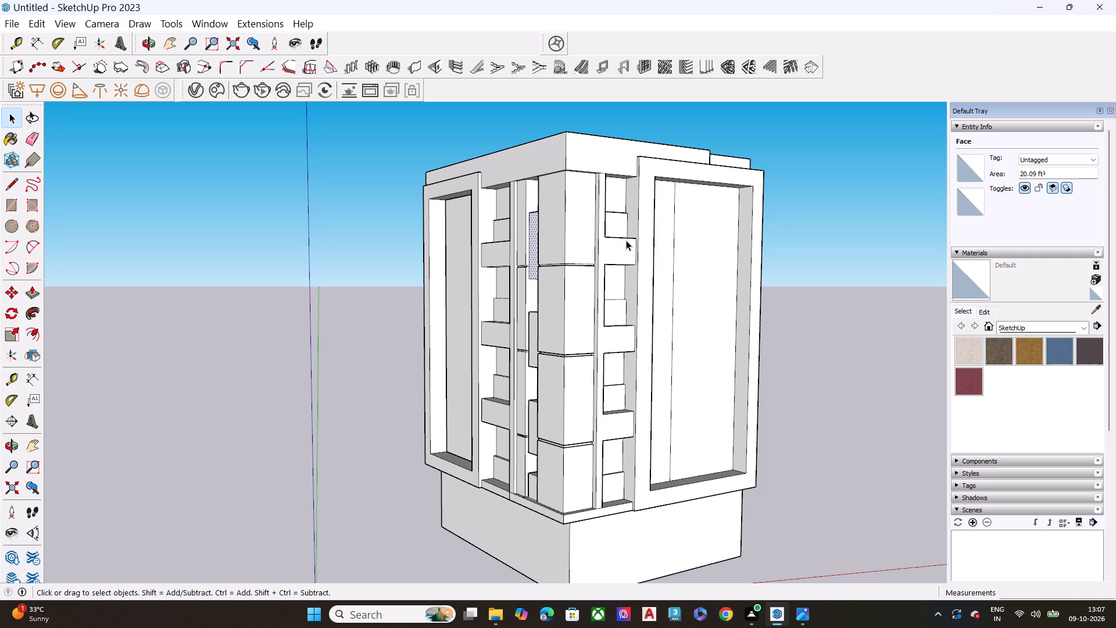
scroll(623, 198, up, 5)
middle_drag(573, 258, 367, 282)
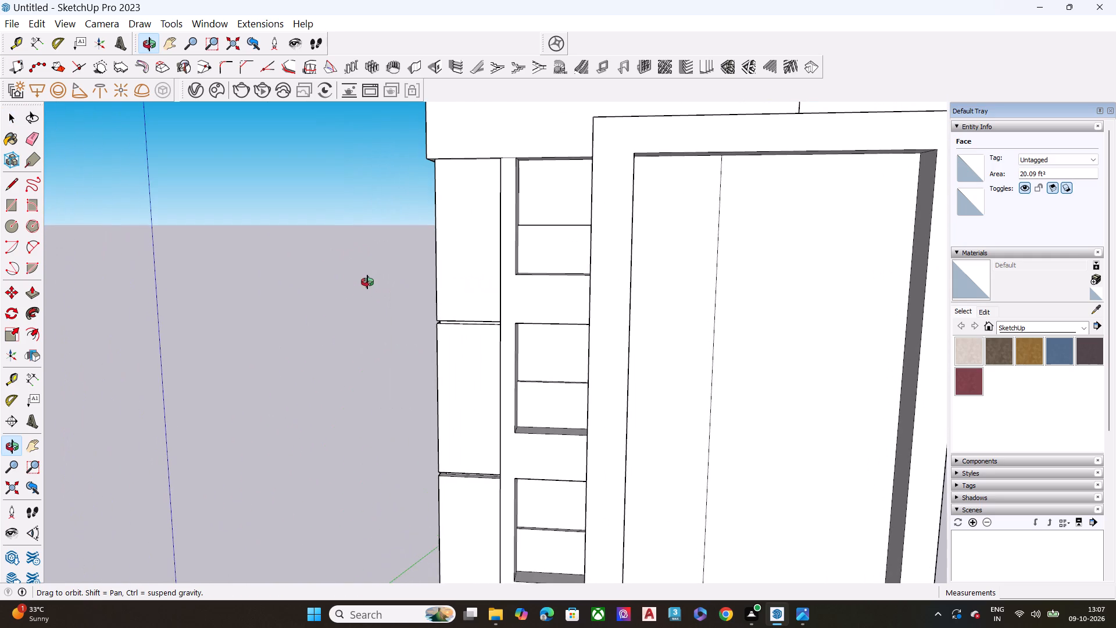
middle_drag(367, 282, 660, 267)
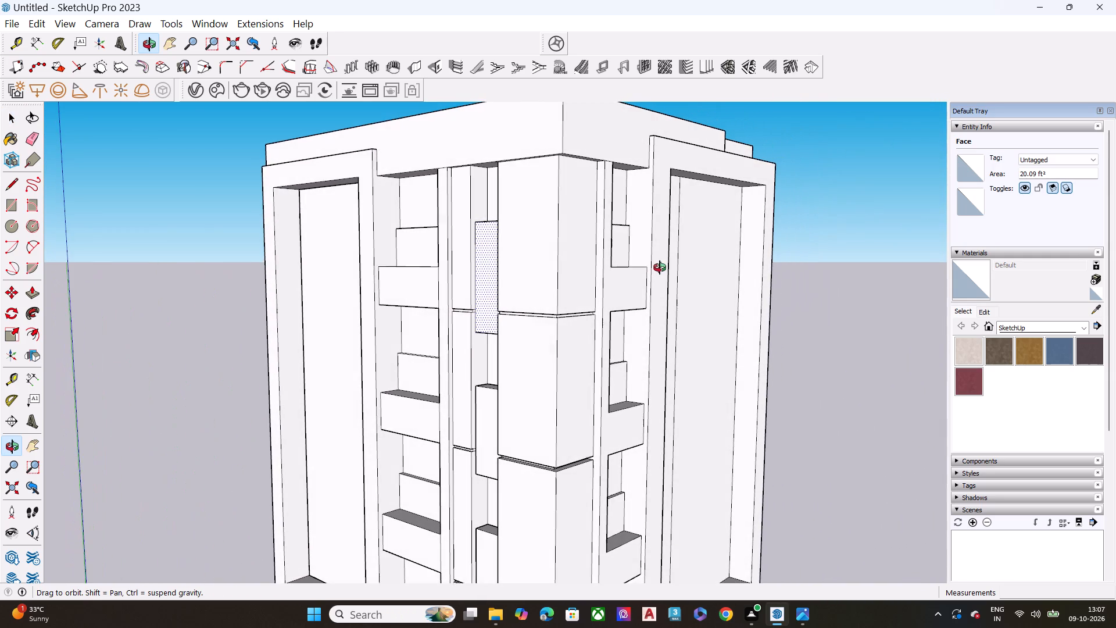
middle_drag(660, 267, 375, 343)
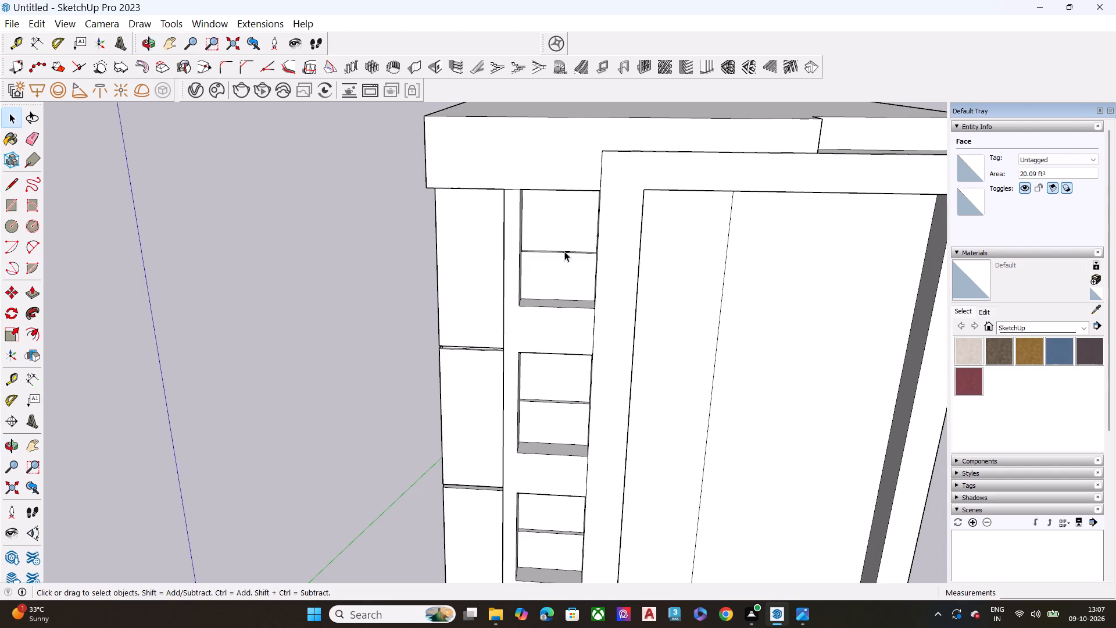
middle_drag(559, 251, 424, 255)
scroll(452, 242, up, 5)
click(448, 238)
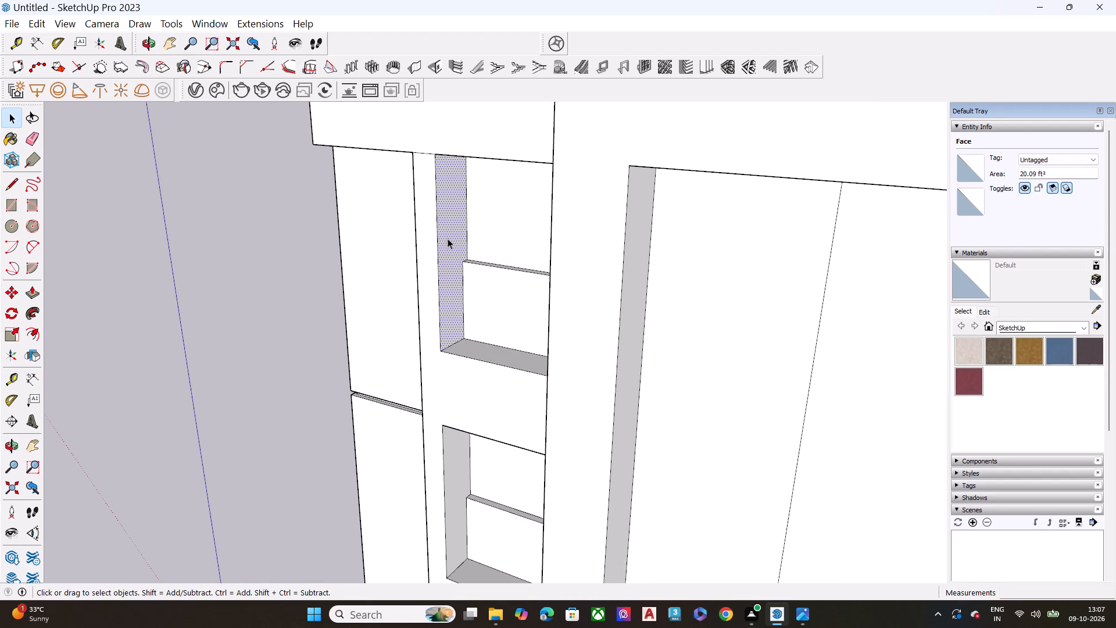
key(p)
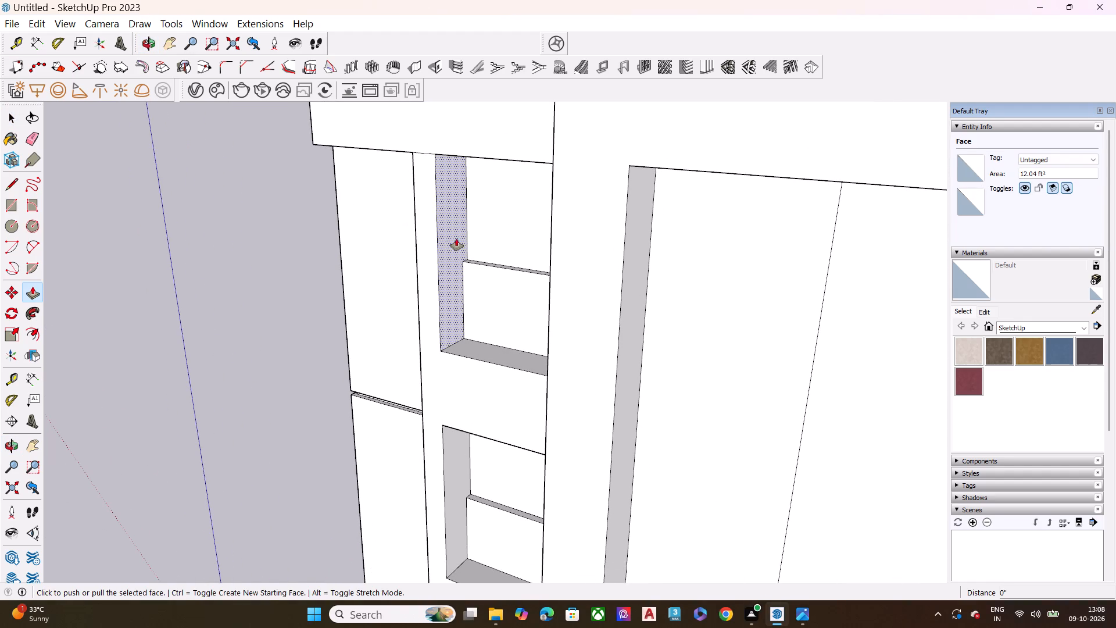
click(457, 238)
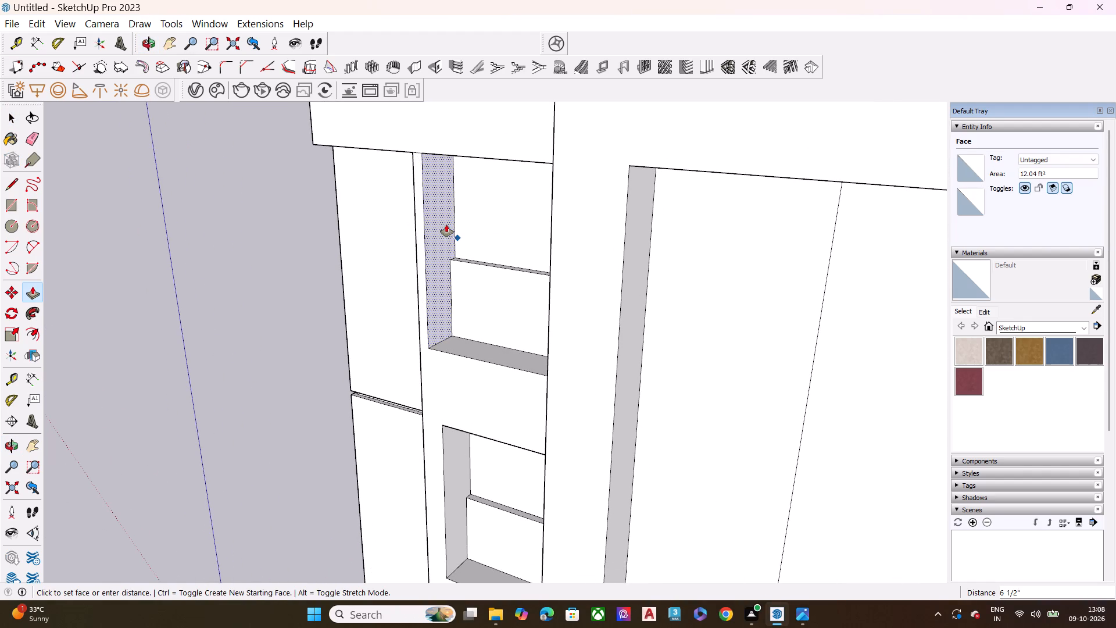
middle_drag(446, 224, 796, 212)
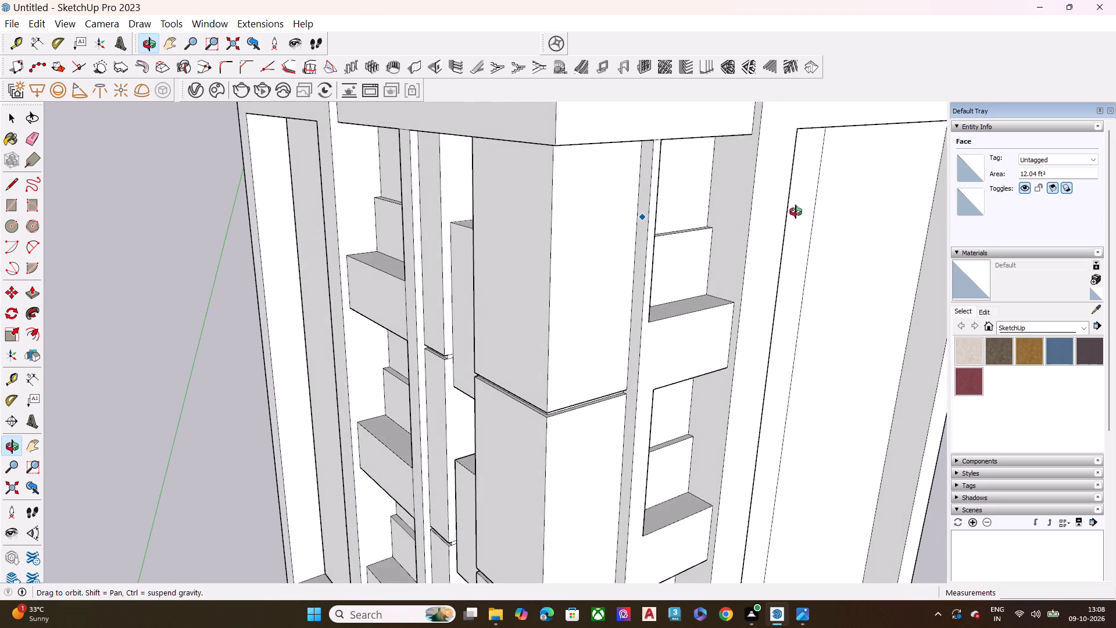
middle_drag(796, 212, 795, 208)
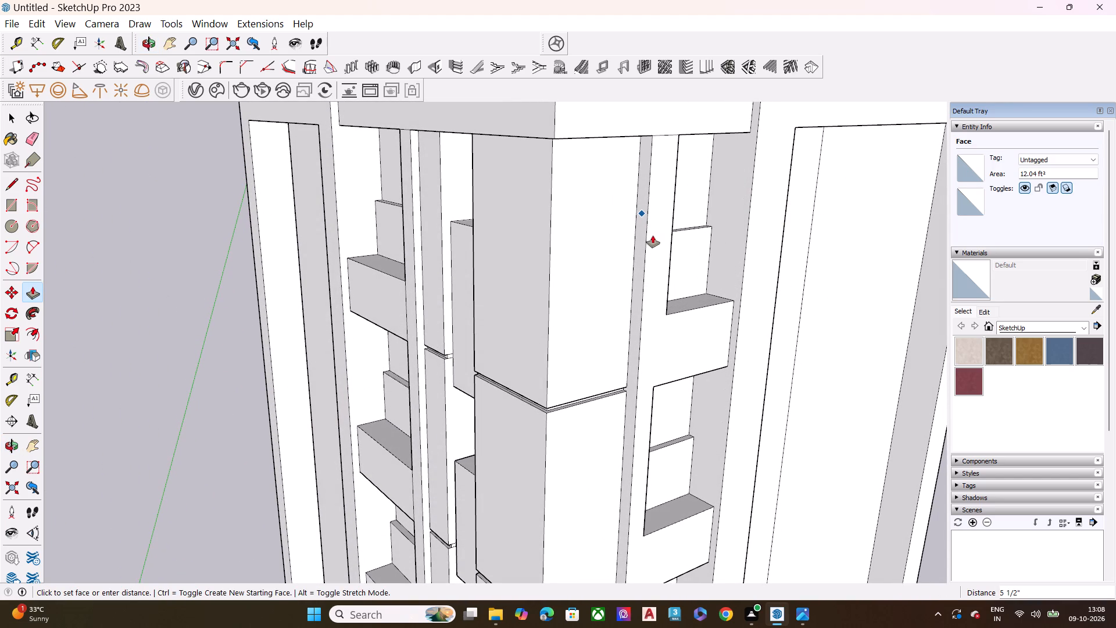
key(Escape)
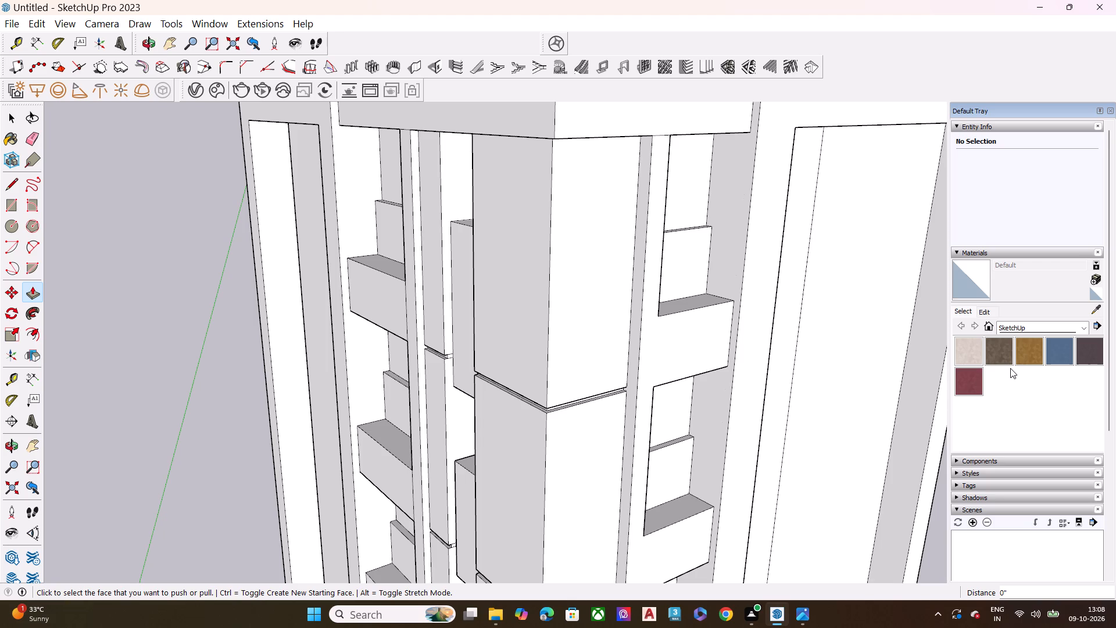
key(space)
Widen the slim pier between the corner blocks and the window band by pulling its narrow side face about 1' 11" toward the corner.
scroll(585, 251, down, 3)
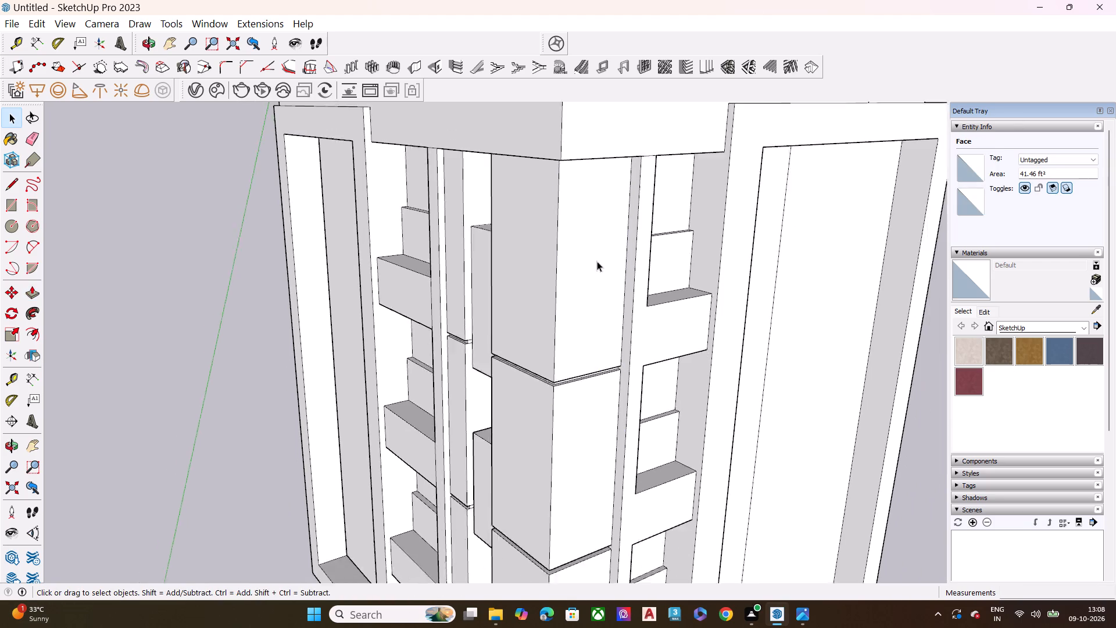
scroll(597, 261, down, 3)
middle_drag(621, 305, 554, 290)
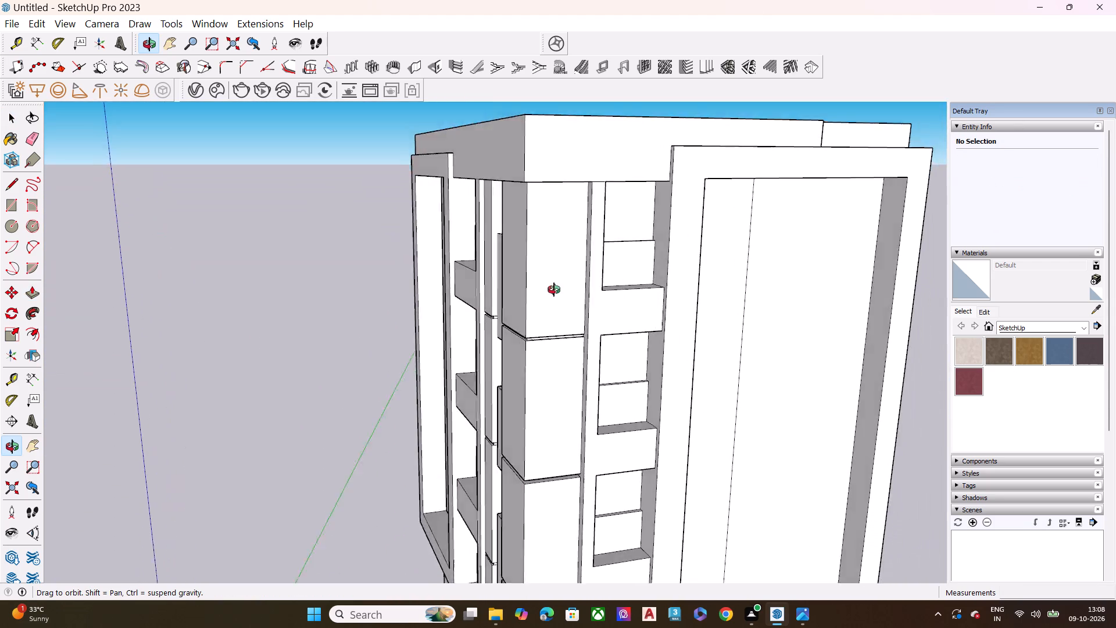
middle_drag(554, 290, 640, 307)
scroll(625, 265, up, 4)
click(632, 252)
key(p)
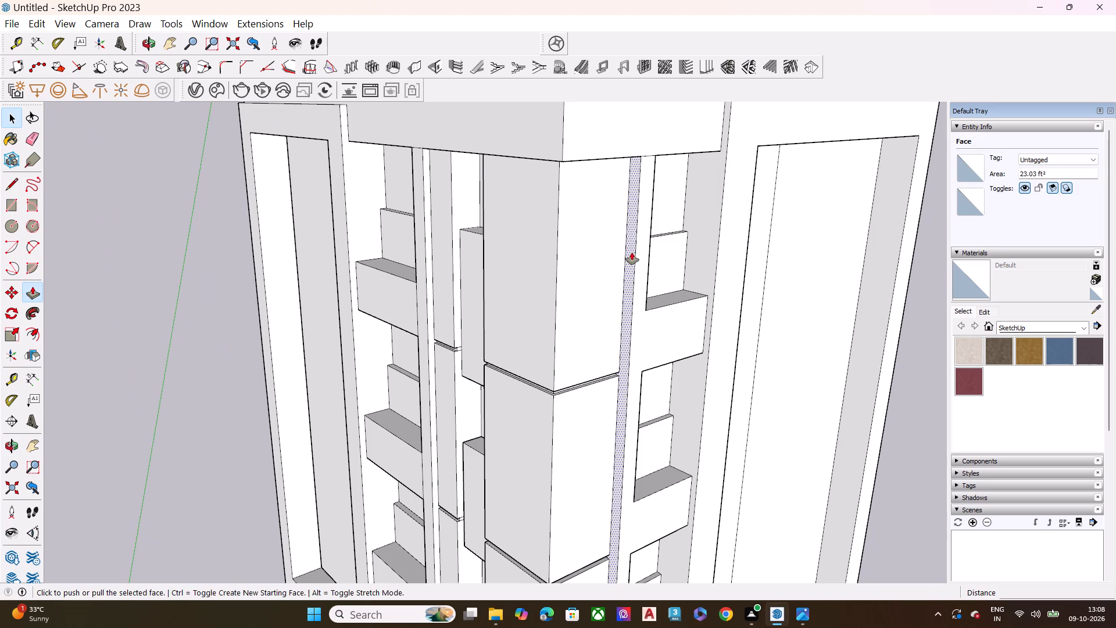
click(632, 252)
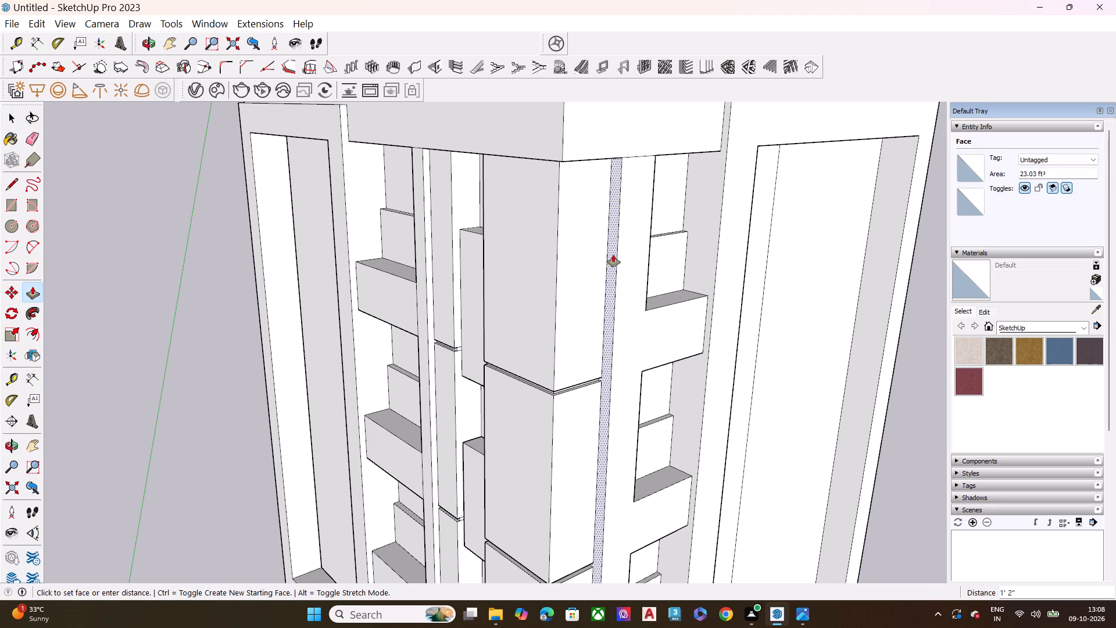
middle_drag(613, 255, 455, 249)
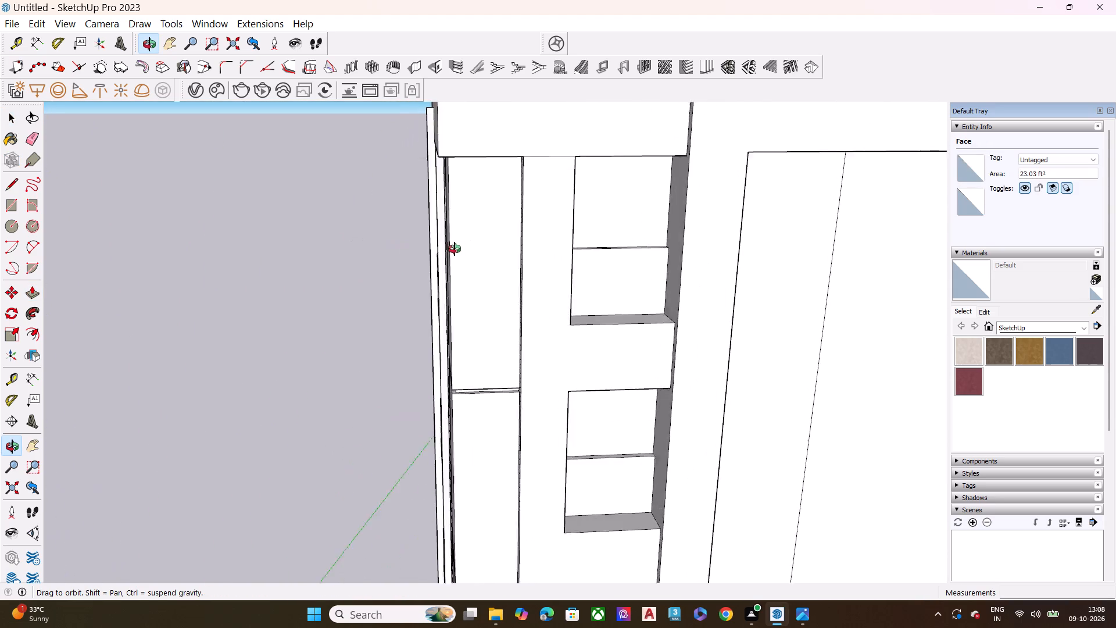
middle_drag(455, 249, 535, 249)
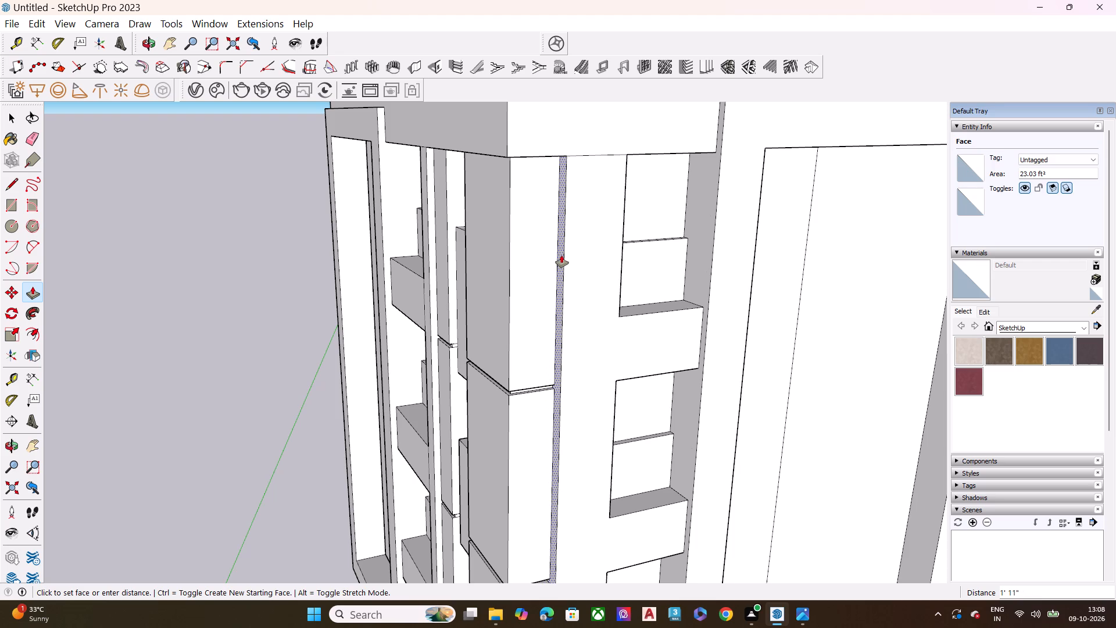
click(561, 255)
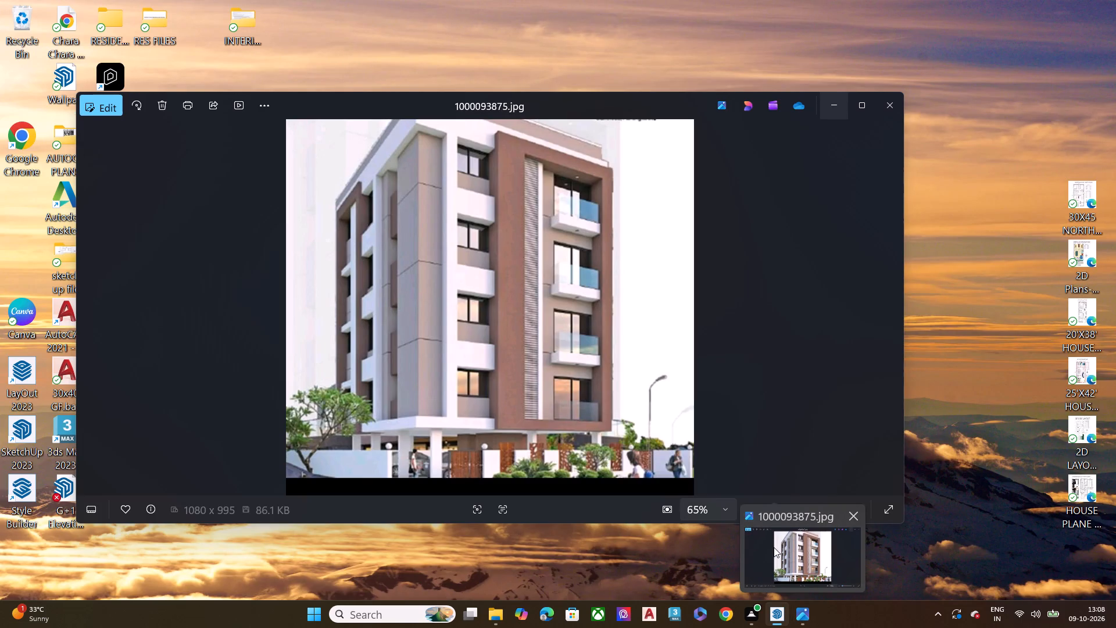
Push the top corner block's narrow side face beside the widened pier inward about 2 1/4", and readjust it slightly.
middle_drag(553, 282, 721, 254)
scroll(642, 241, up, 2)
click(604, 242)
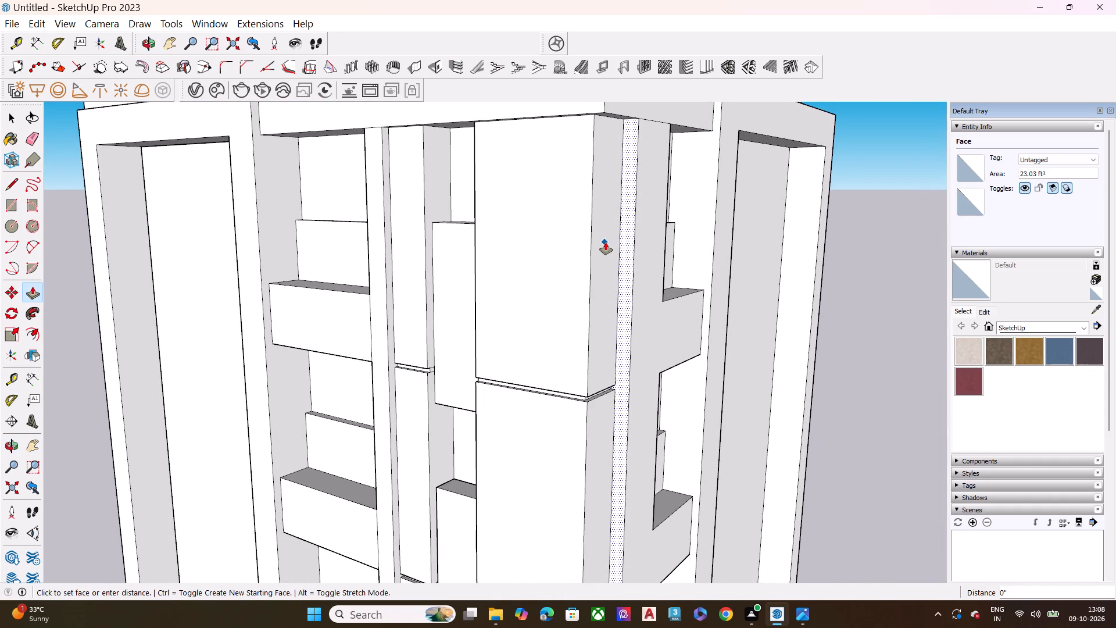
click(600, 255)
key(space)
click(601, 255)
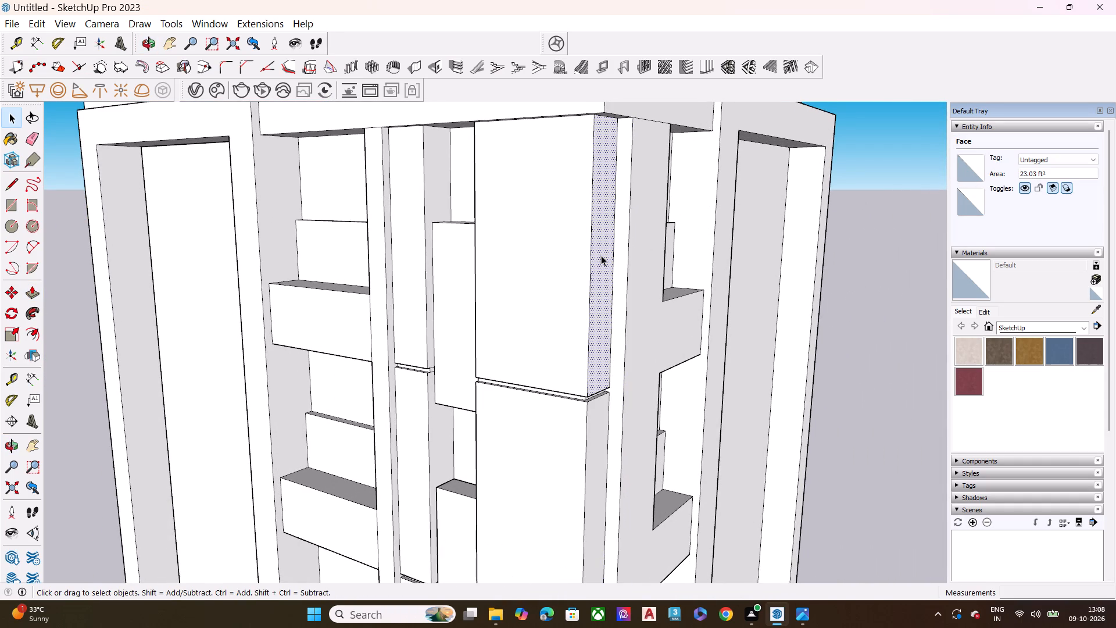
key(p)
click(600, 255)
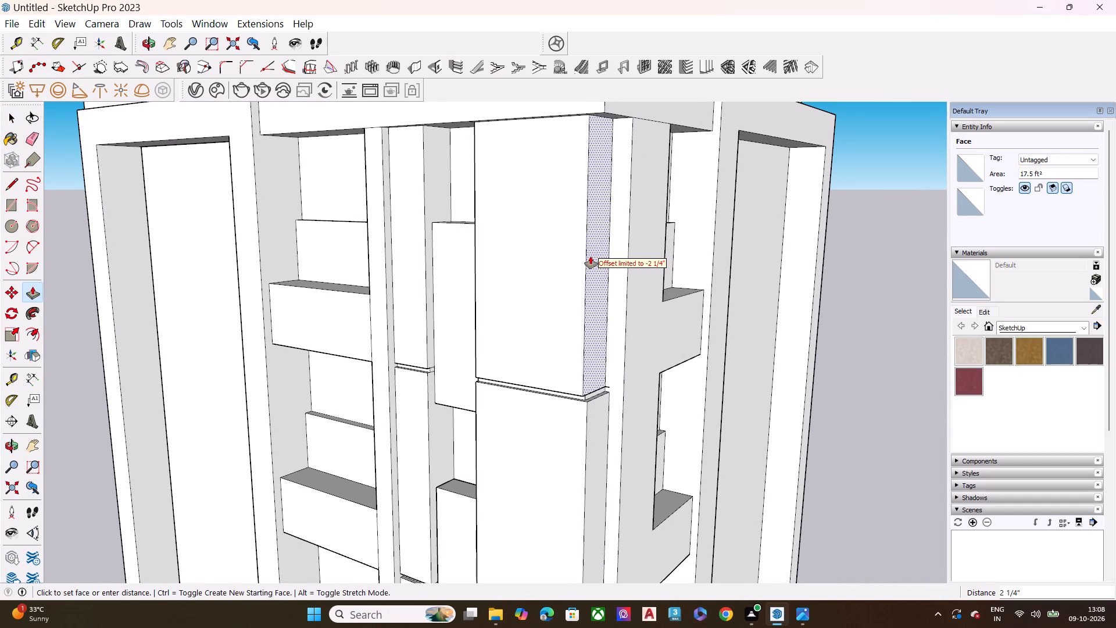
click(591, 256)
click(592, 447)
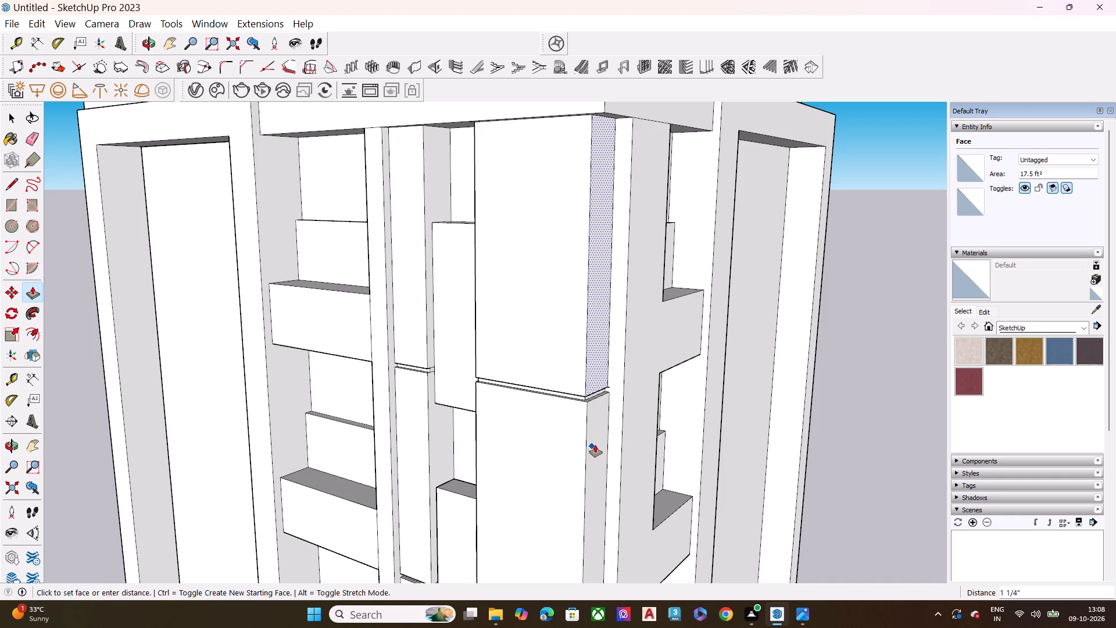
click(589, 441)
key(space)
Push the narrow side face of the second corner block from the top inward with Push/Pull.
scroll(563, 185, down, 7)
key(space)
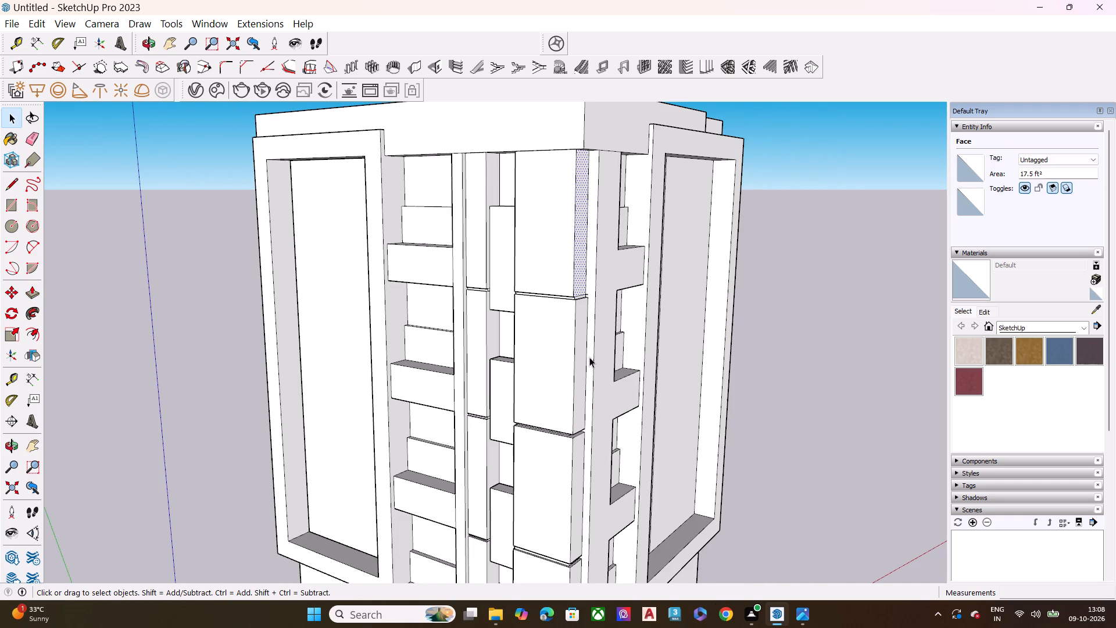
click(586, 357)
click(578, 355)
key(p)
click(578, 355)
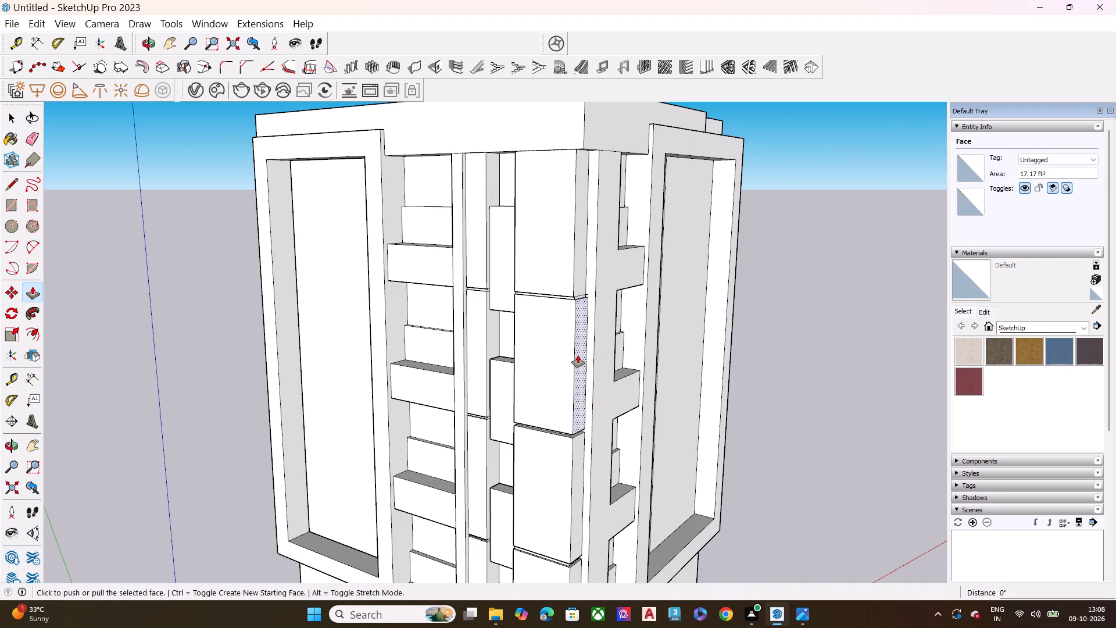
click(570, 304)
scroll(575, 279, down, 2)
key(space)
scroll(573, 423, up, 5)
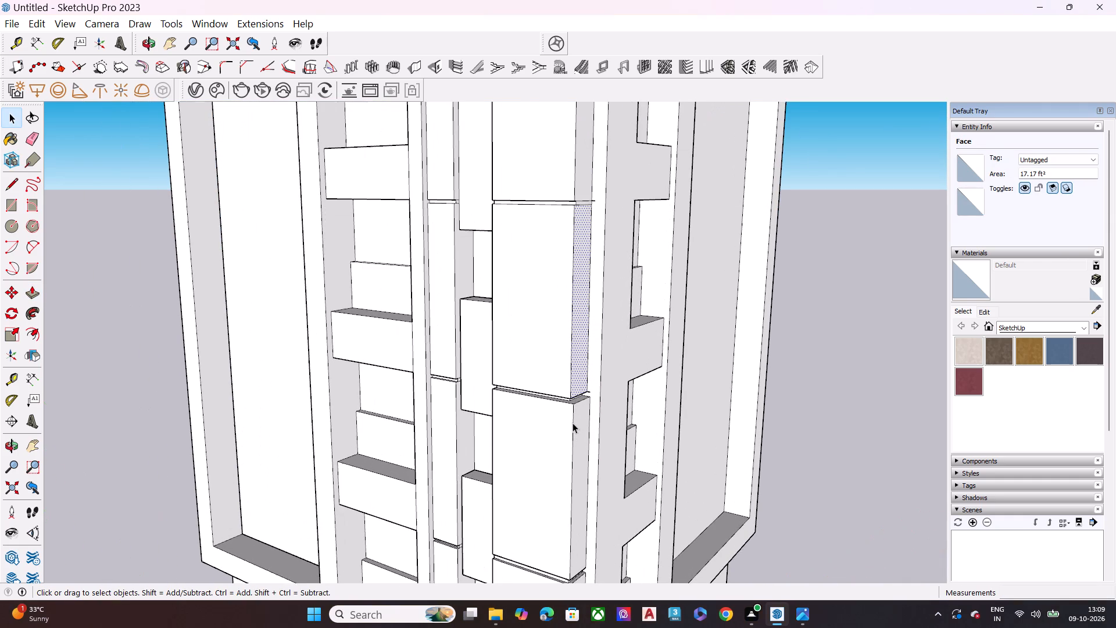
Push the narrow side face of the third corner block from the top slightly inward.
scroll(584, 459, up, 5)
click(573, 446)
key(p)
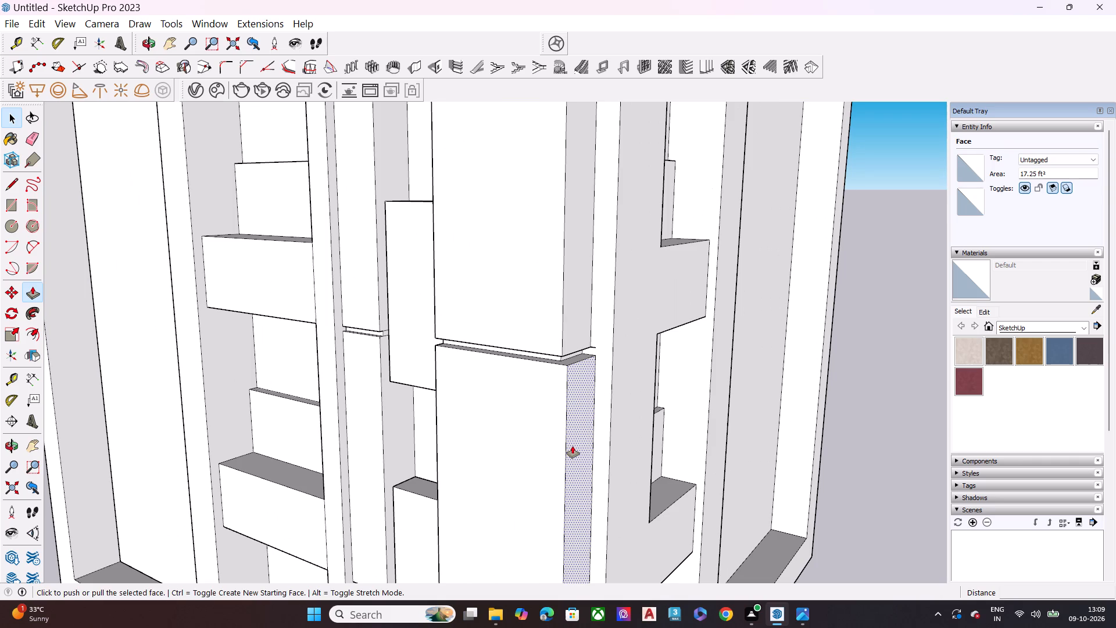
click(573, 446)
drag(577, 391, 545, 365)
click(575, 392)
key(space)
click(573, 395)
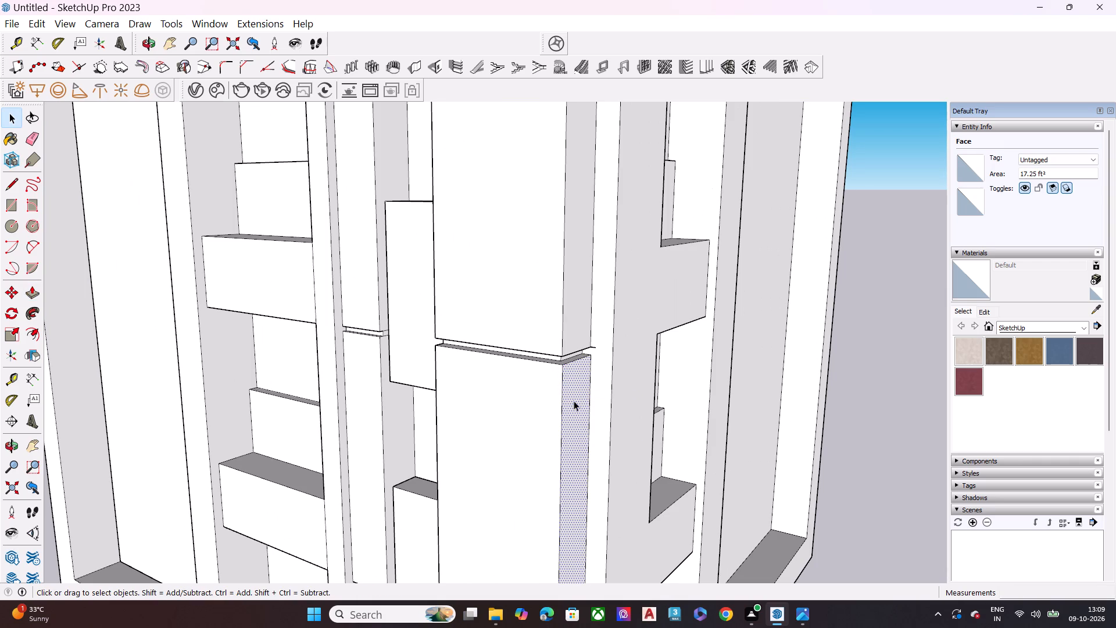
Fine-tune the third corner block's narrow side face by pushing it slightly further inward, about 1/4".
key(space)
click(580, 408)
key(p)
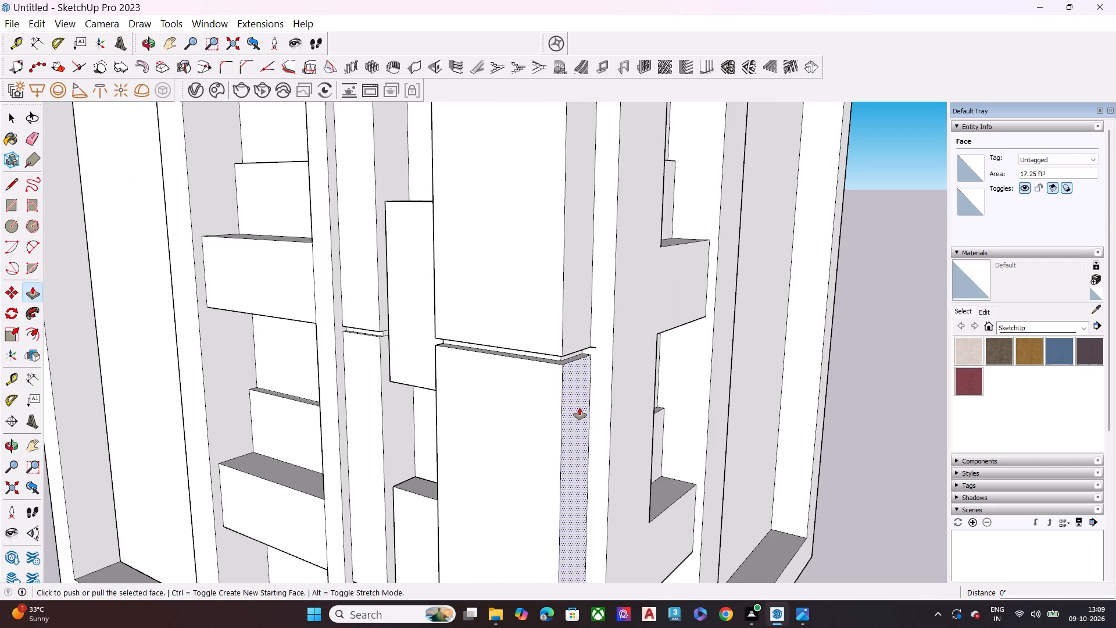
click(580, 408)
click(558, 358)
scroll(558, 367, up, 1)
scroll(559, 367, down, 1)
scroll(559, 367, up, 7)
drag(598, 393, 581, 380)
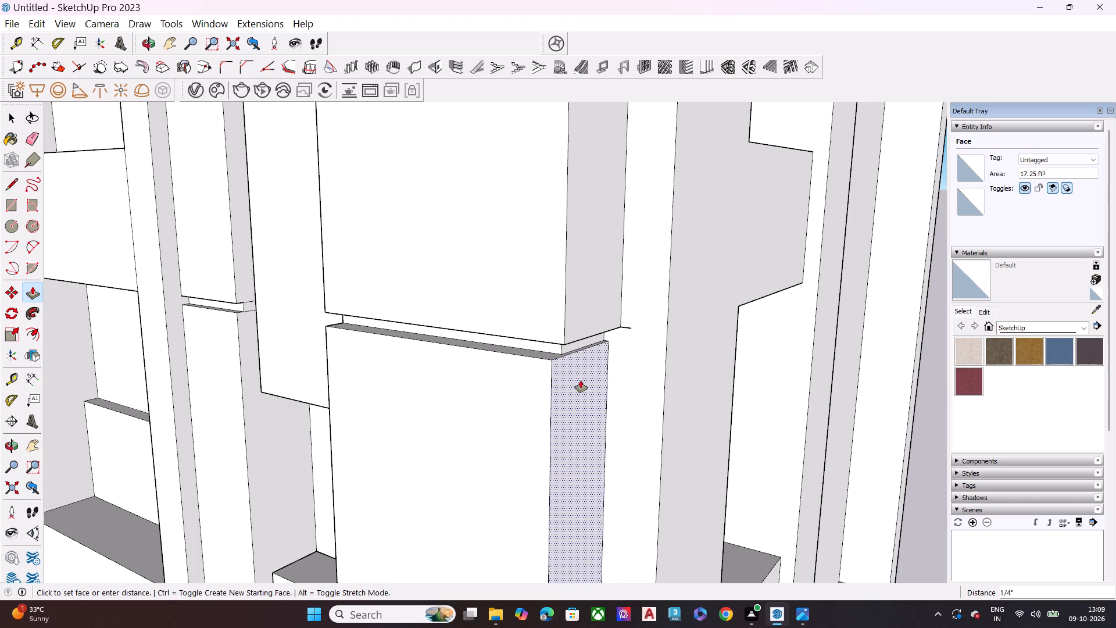
drag(581, 380, 567, 353)
click(564, 353)
key(space)
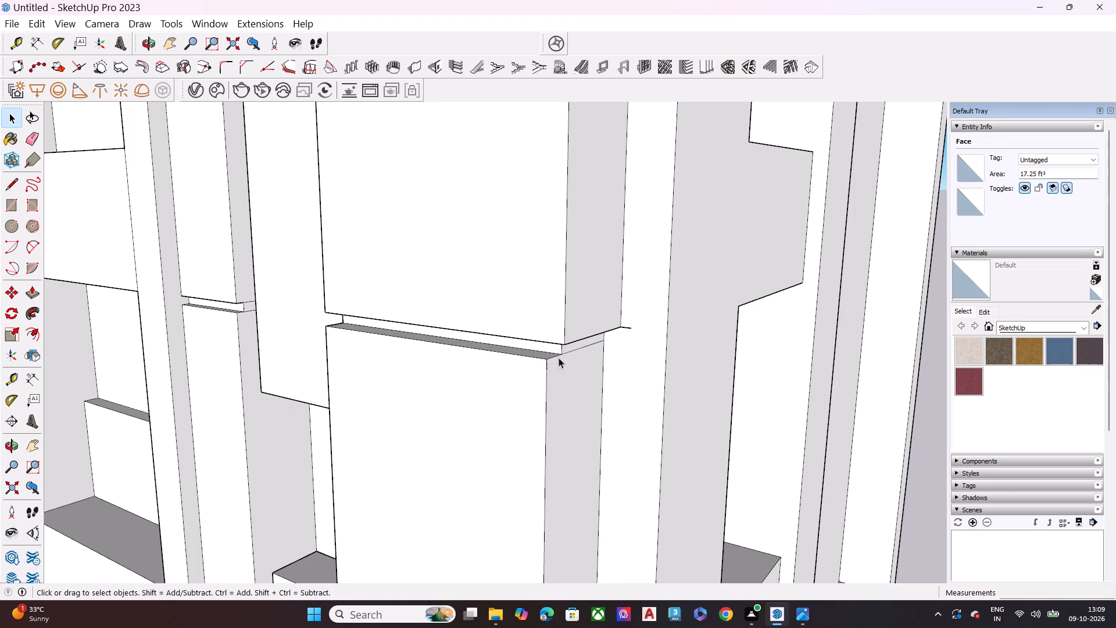
Push the bottom corner block's narrow side face inward about 2 1/4".
scroll(564, 356, down, 20)
scroll(564, 356, down, 5)
scroll(583, 413, up, 9)
scroll(577, 408, down, 1)
scroll(577, 408, up, 7)
click(578, 391)
key(p)
click(579, 390)
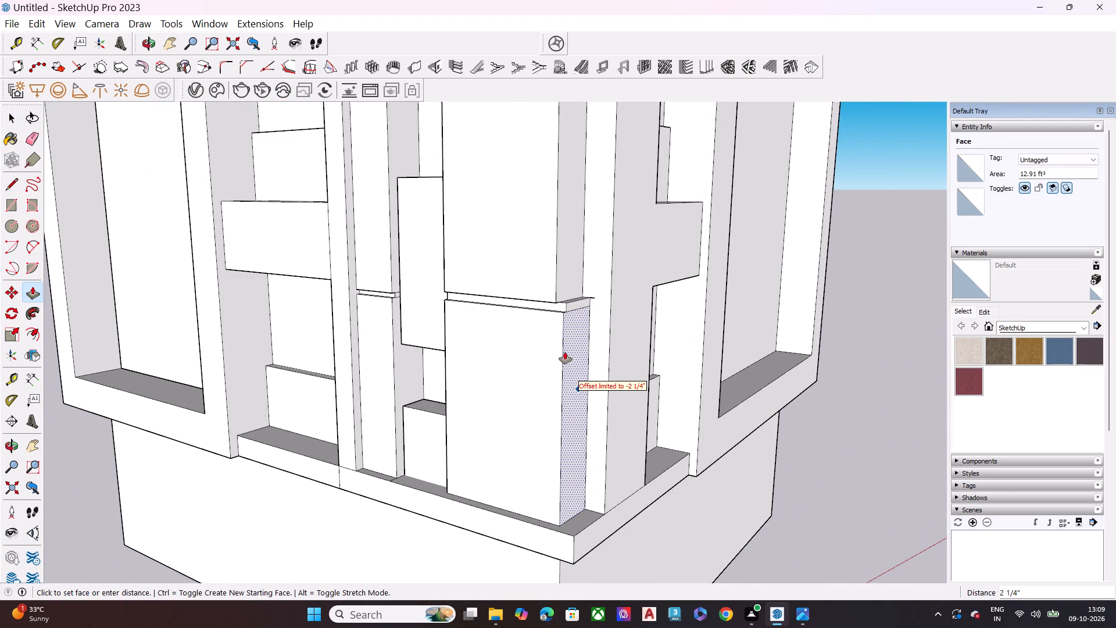
click(552, 305)
Push the narrow side strip of the groove above the bottom corner block inward with Push/Pull.
scroll(577, 326, up, 1)
middle_drag(577, 324, 527, 419)
scroll(555, 350, up, 6)
key(space)
click(551, 380)
key(p)
click(552, 380)
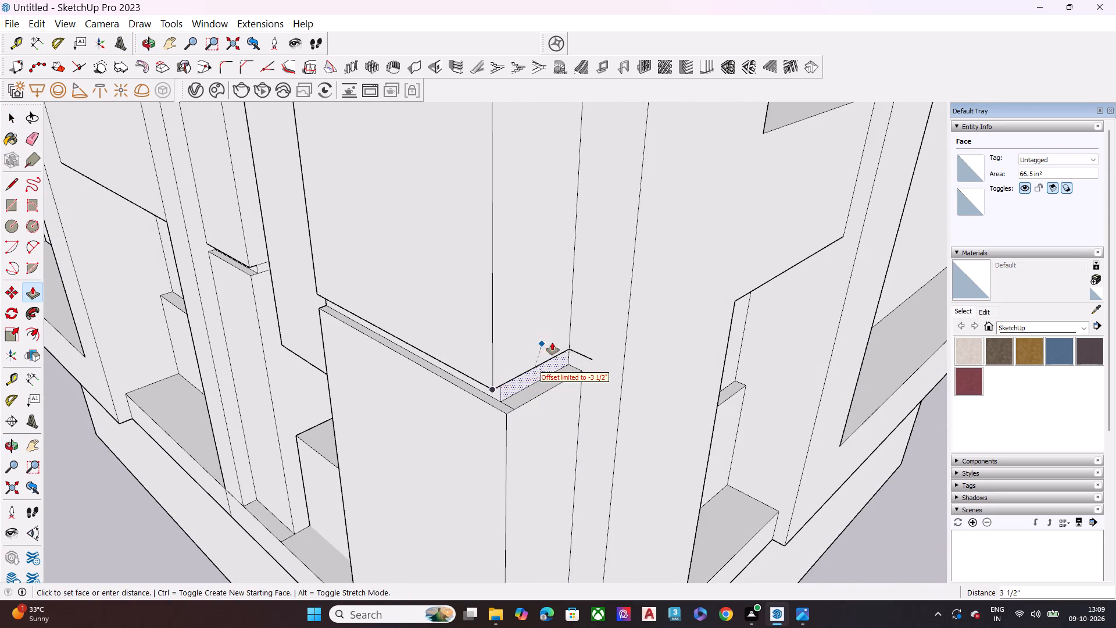
click(575, 342)
click(579, 370)
click(565, 340)
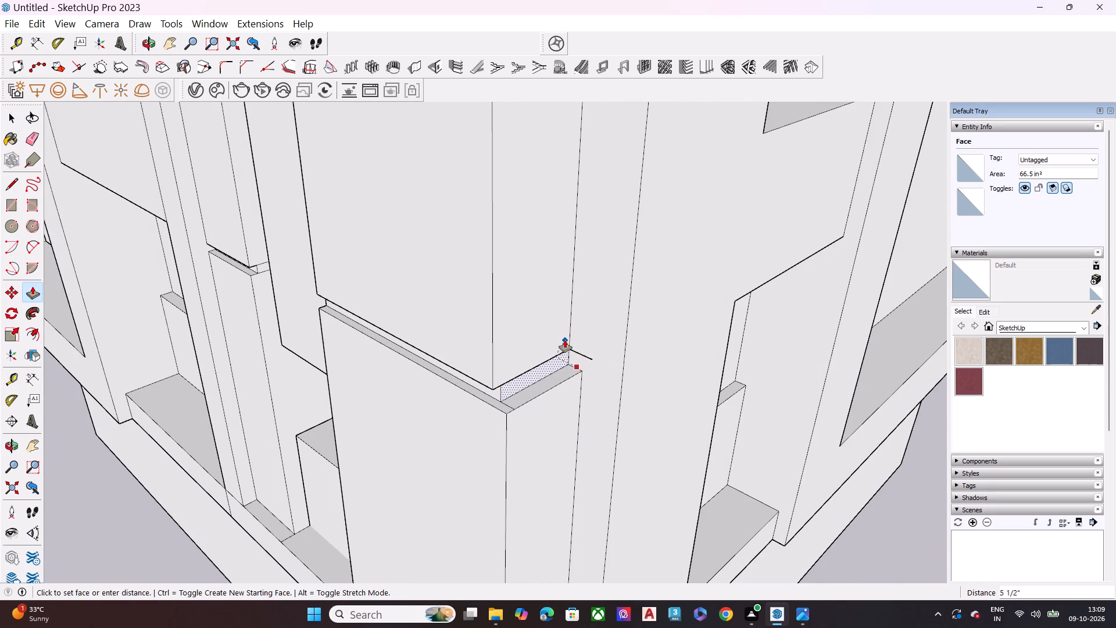
key(space)
Push the bottom corner block's narrow side face inward about 3 1/2", aligning it with the groove strip above.
scroll(558, 429, up, 2)
click(558, 429)
key(p)
click(558, 429)
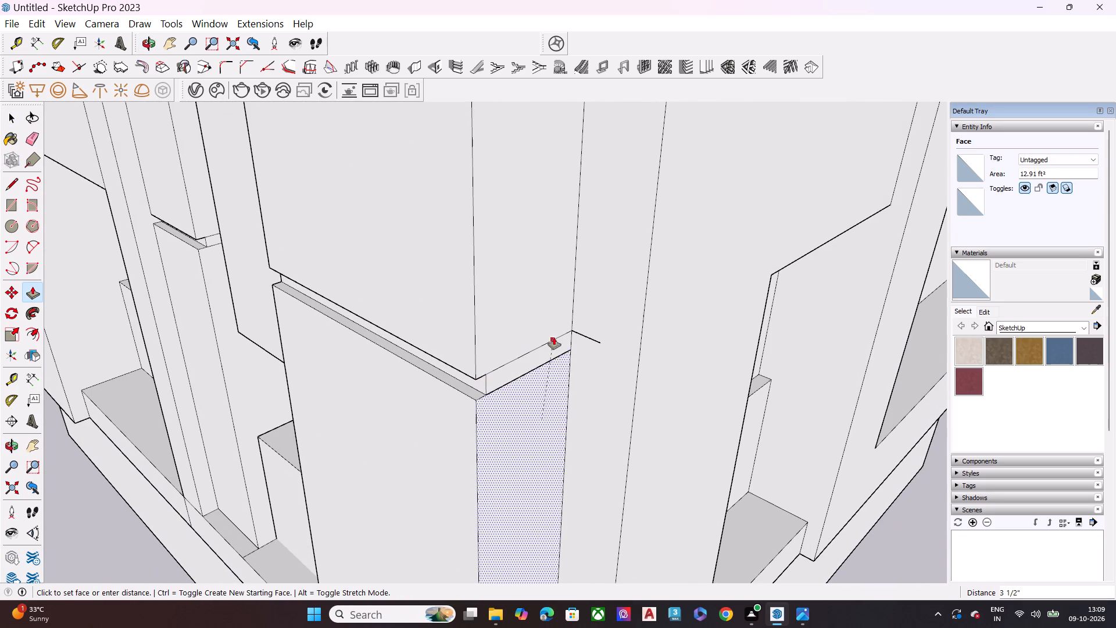
click(573, 344)
key(space)
Delete the stray short edges left on the pier beside the corner block grooves.
scroll(583, 339, down, 4)
click(585, 337)
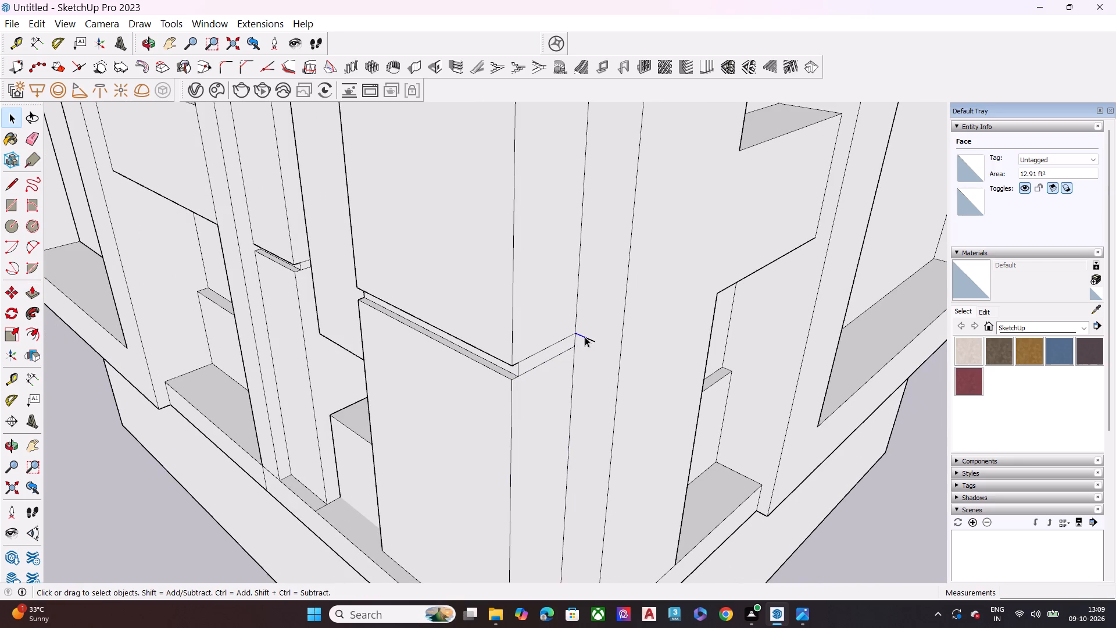
key(Delete)
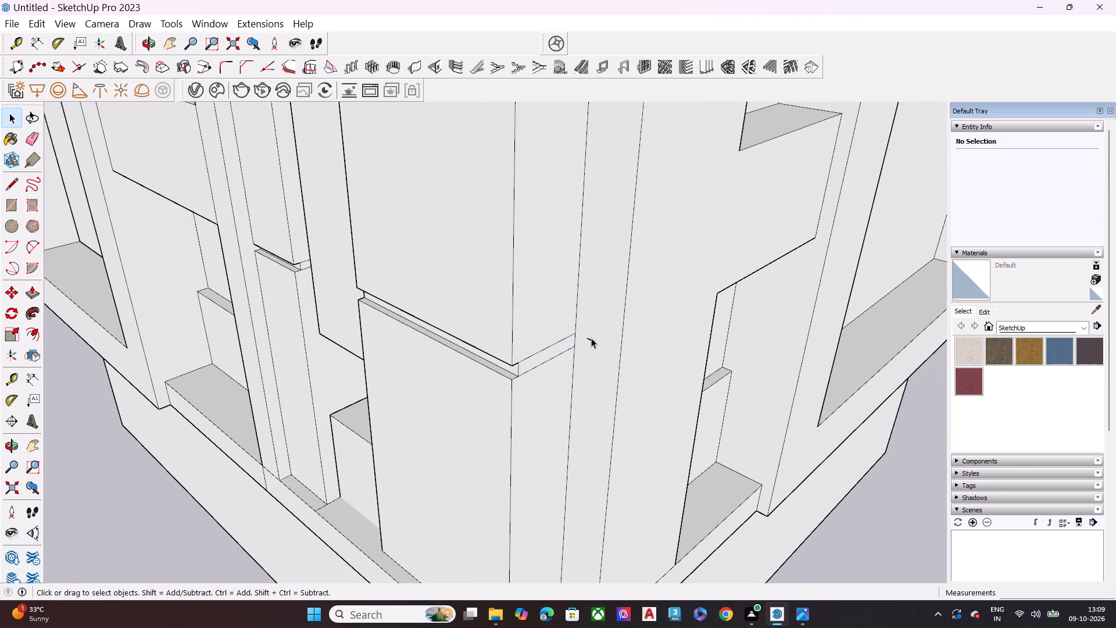
click(591, 340)
key(Delete)
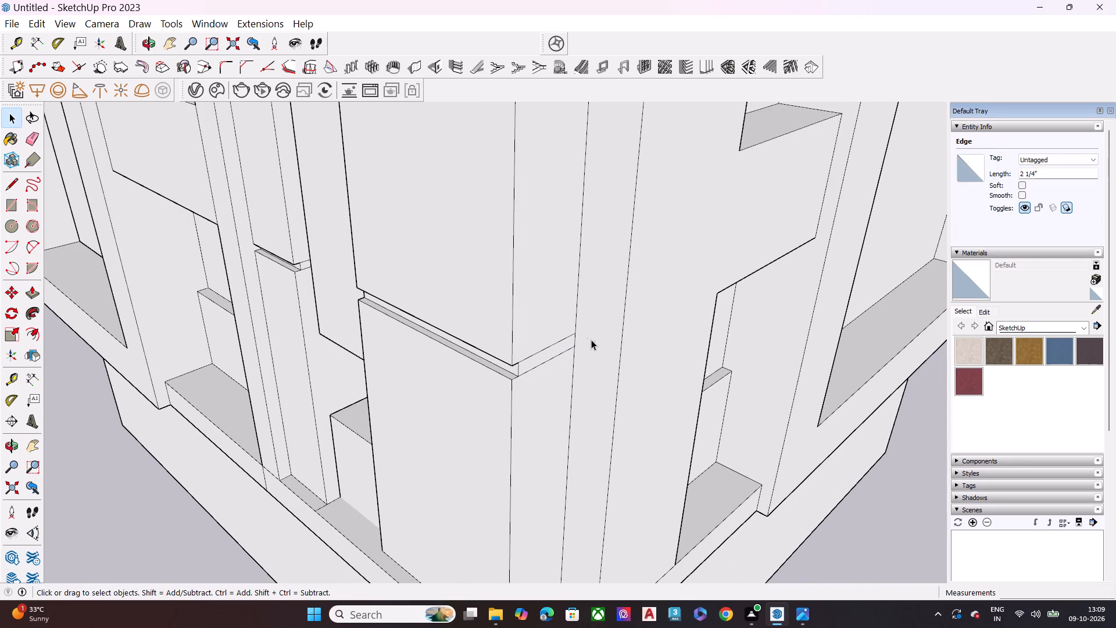
scroll(591, 340, down, 15)
middle_drag(598, 426, 614, 331)
scroll(614, 331, up, 1)
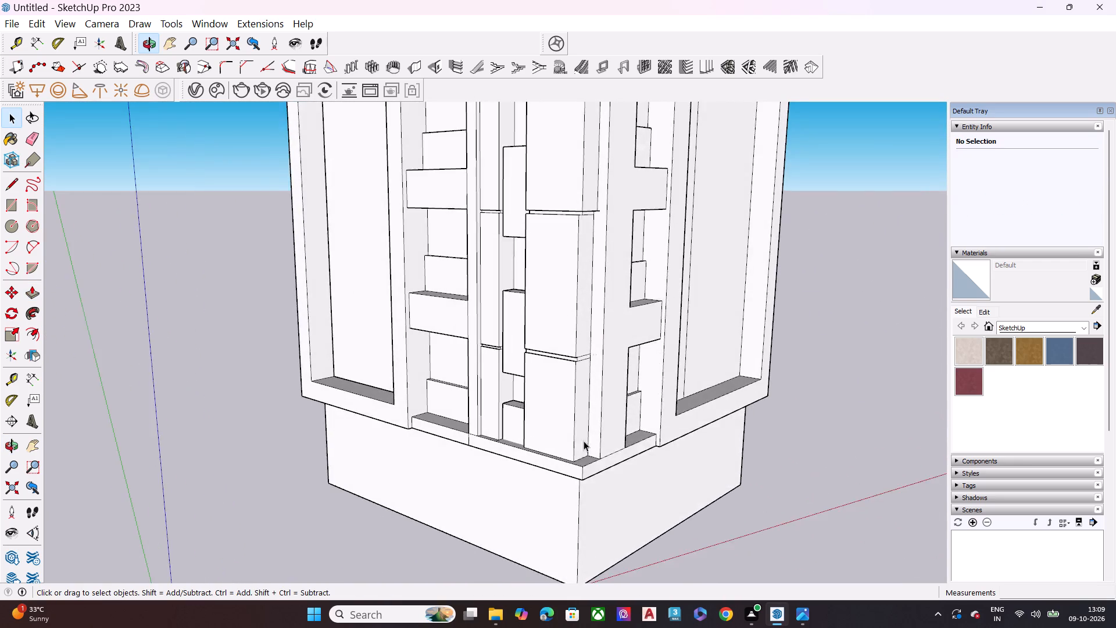
scroll(584, 448, down, 8)
scroll(592, 301, up, 19)
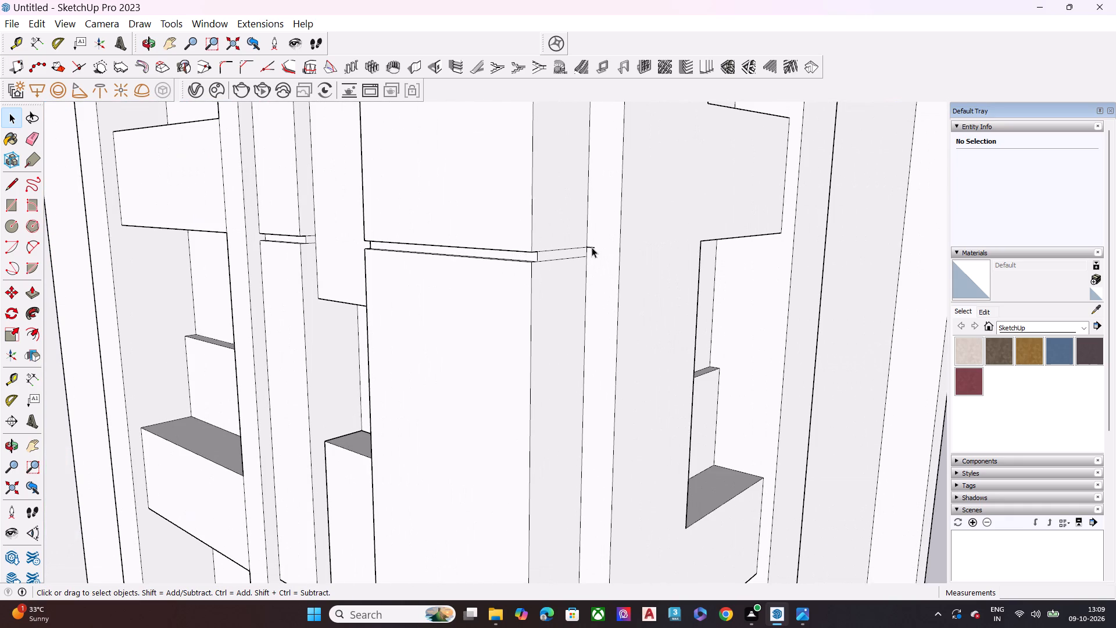
click(592, 246)
key(Delete)
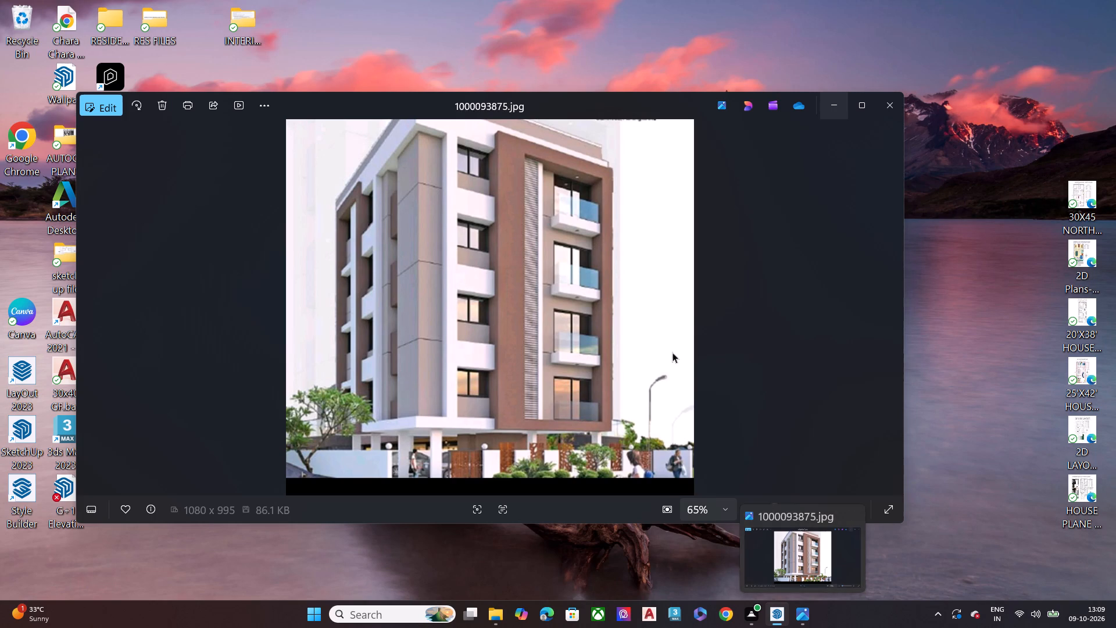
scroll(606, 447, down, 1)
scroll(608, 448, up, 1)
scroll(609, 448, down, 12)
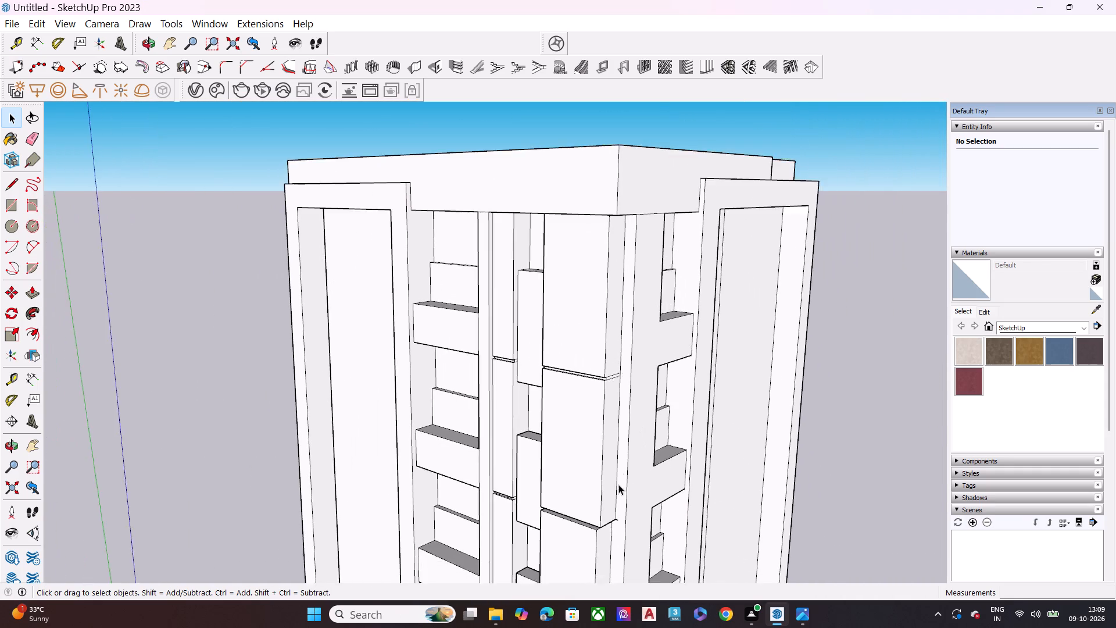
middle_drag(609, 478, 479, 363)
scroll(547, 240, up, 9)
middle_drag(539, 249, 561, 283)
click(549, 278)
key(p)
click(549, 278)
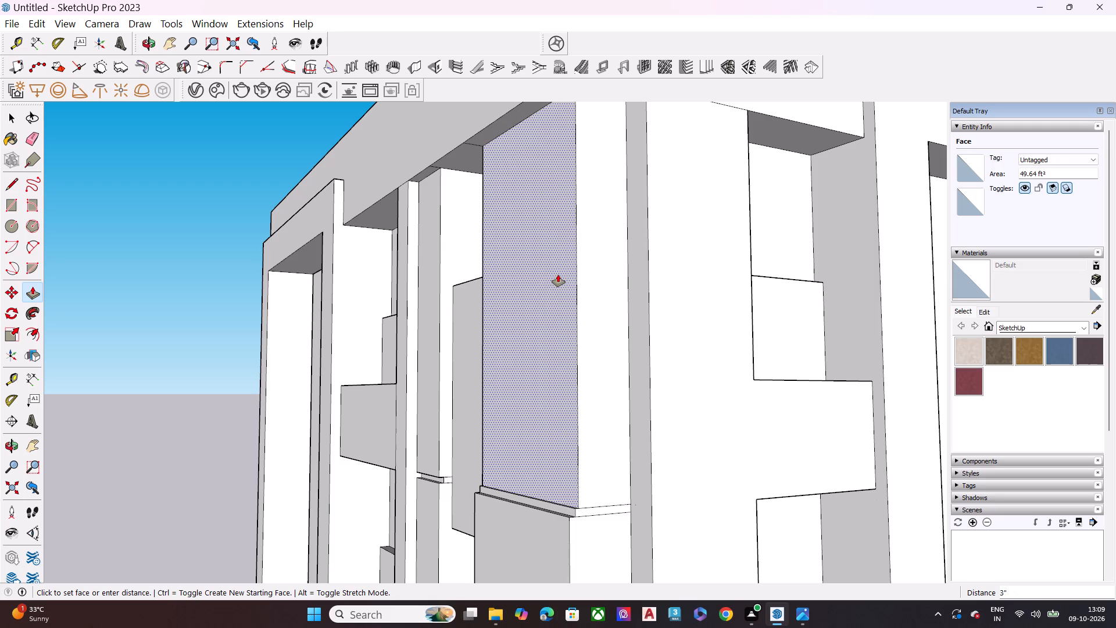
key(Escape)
Push the front face of the upper narrow block adjoining the top corner block inward about 5".
middle_drag(389, 286, 489, 433)
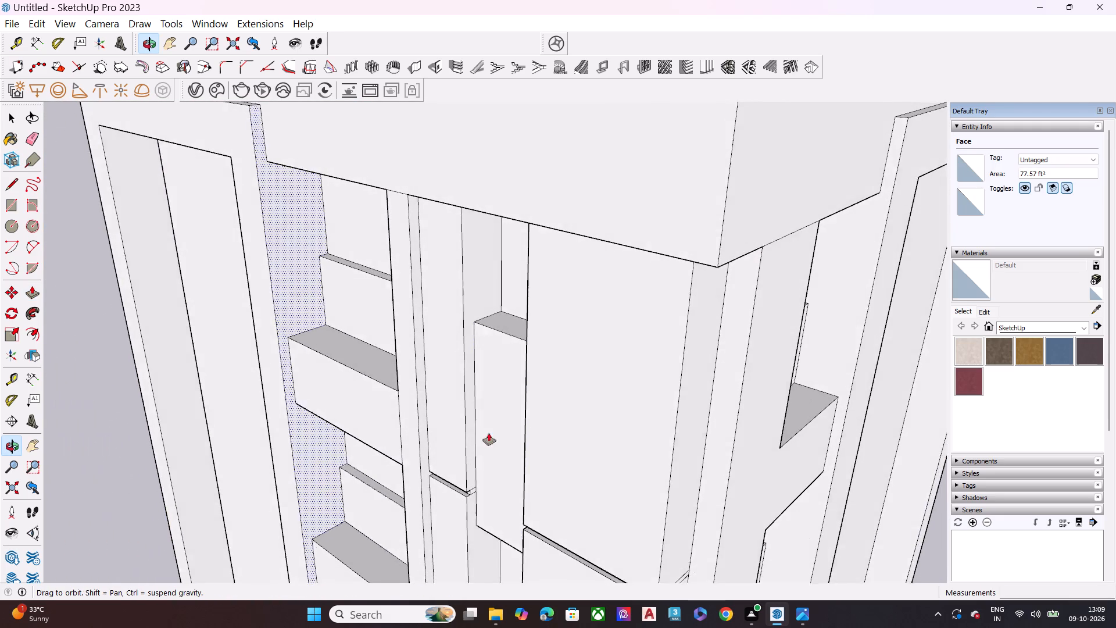
click(500, 366)
key(p)
click(500, 366)
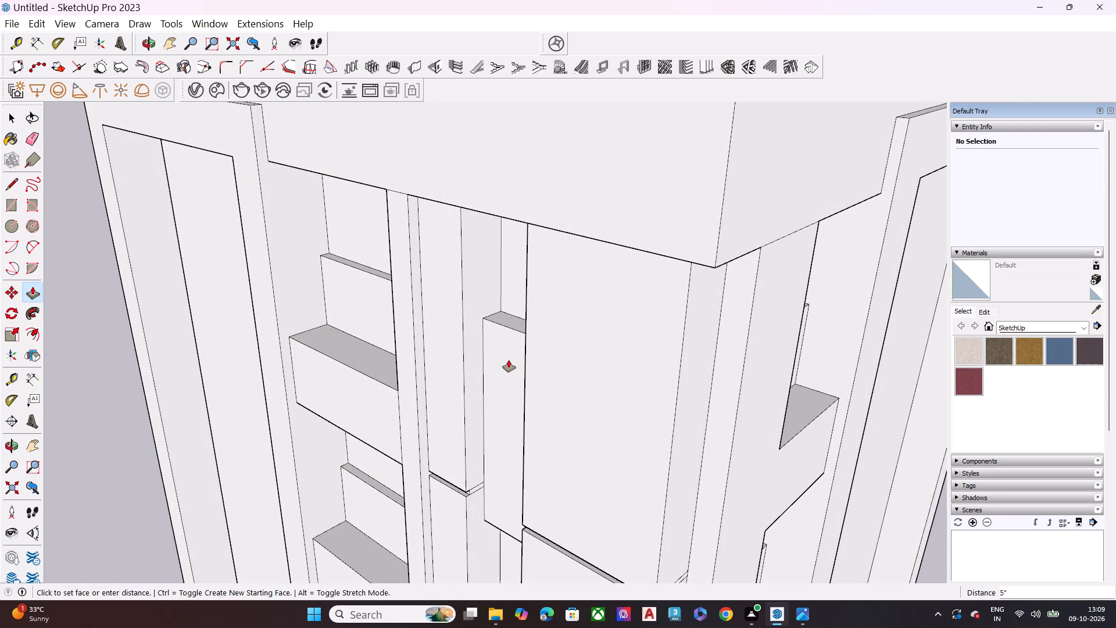
click(509, 360)
key(space)
Push the top corner block's wide front face inward with Push/Pull.
middle_drag(618, 406, 524, 350)
click(537, 340)
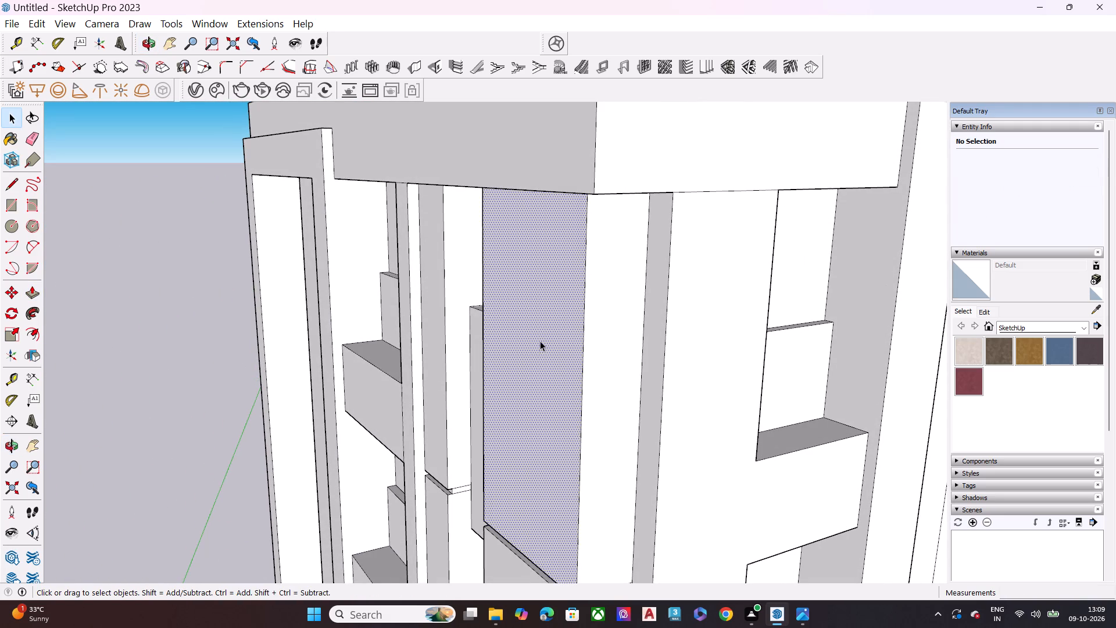
key(p)
drag(542, 342, 552, 342)
click(558, 341)
key(space)
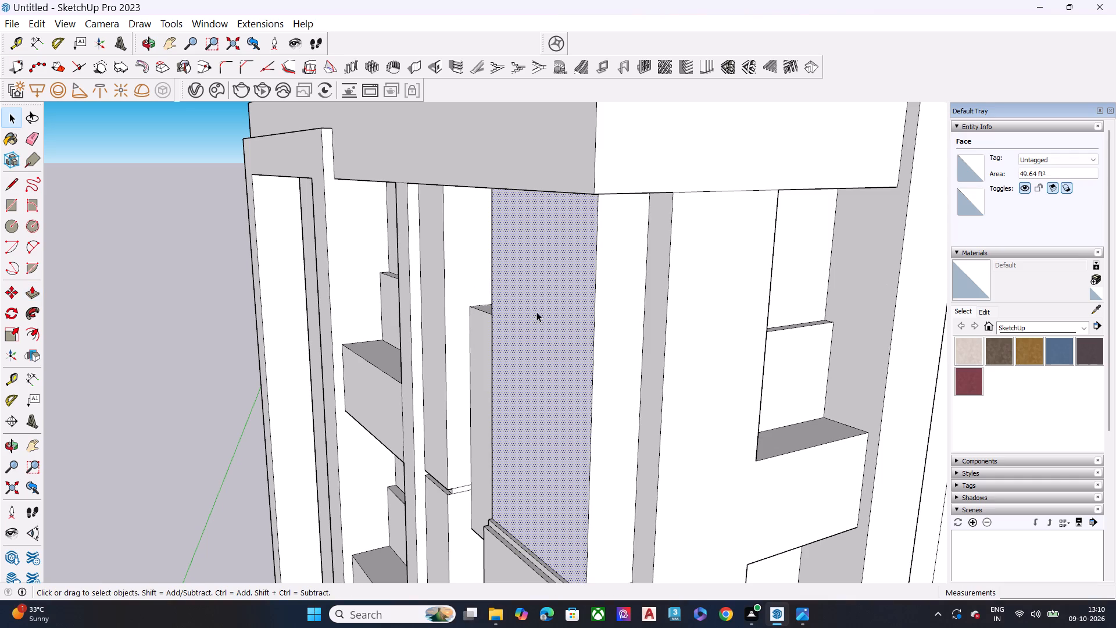
Push the front strip of the groove below the top corner block inward about 3 3/4".
click(537, 312)
scroll(578, 275, down, 7)
scroll(599, 437, up, 7)
middle_drag(560, 456, 538, 390)
scroll(538, 390, up, 3)
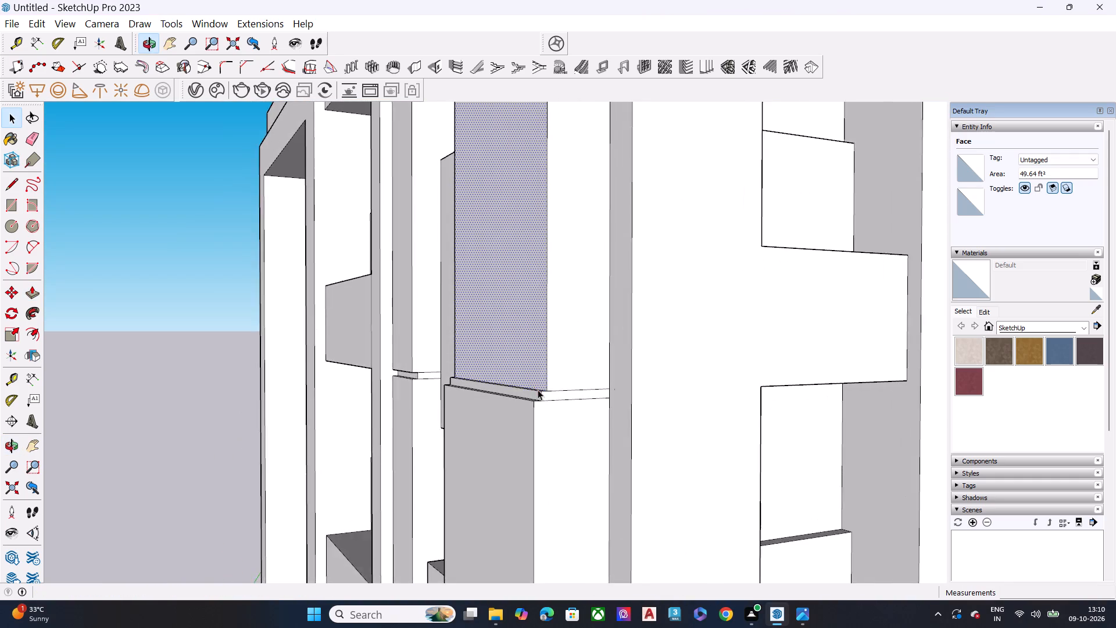
scroll(538, 390, up, 3)
key(p)
key(space)
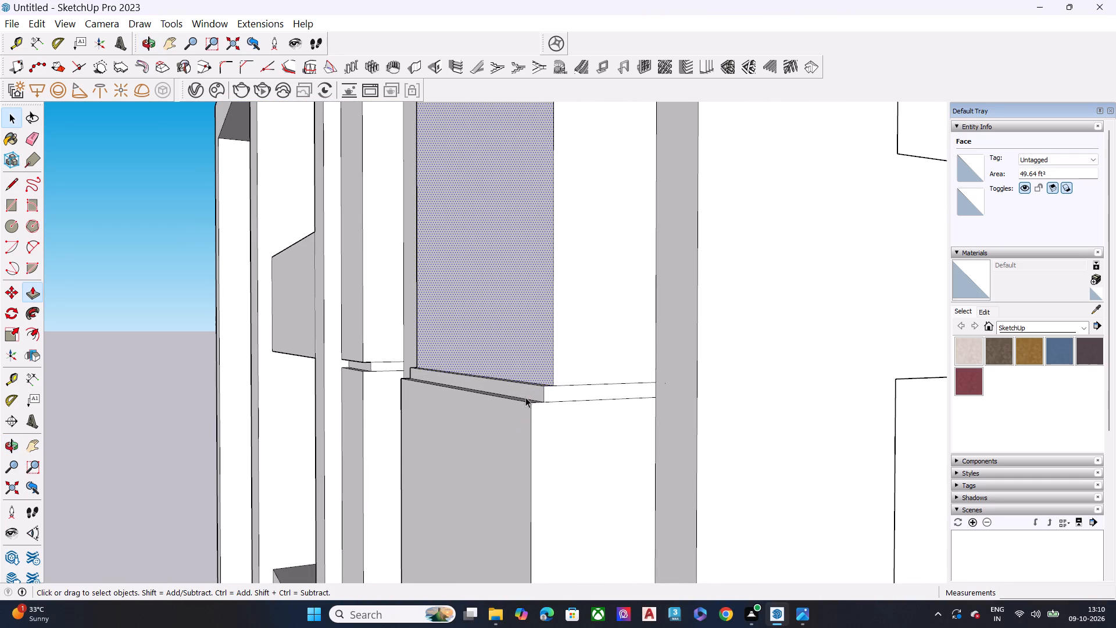
click(531, 390)
key(p)
click(531, 390)
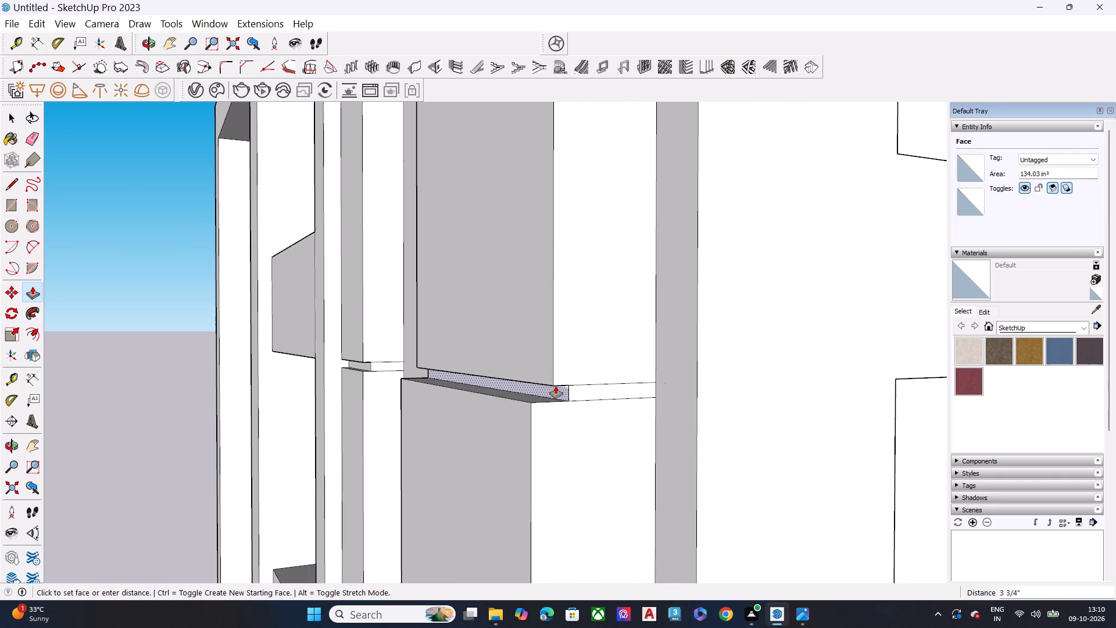
click(556, 386)
key(space)
Push the narrow side strip of the groove below the top corner block inward about 6 1/2".
scroll(580, 385, up, 3)
scroll(580, 385, down, 1)
scroll(580, 385, up, 2)
click(588, 396)
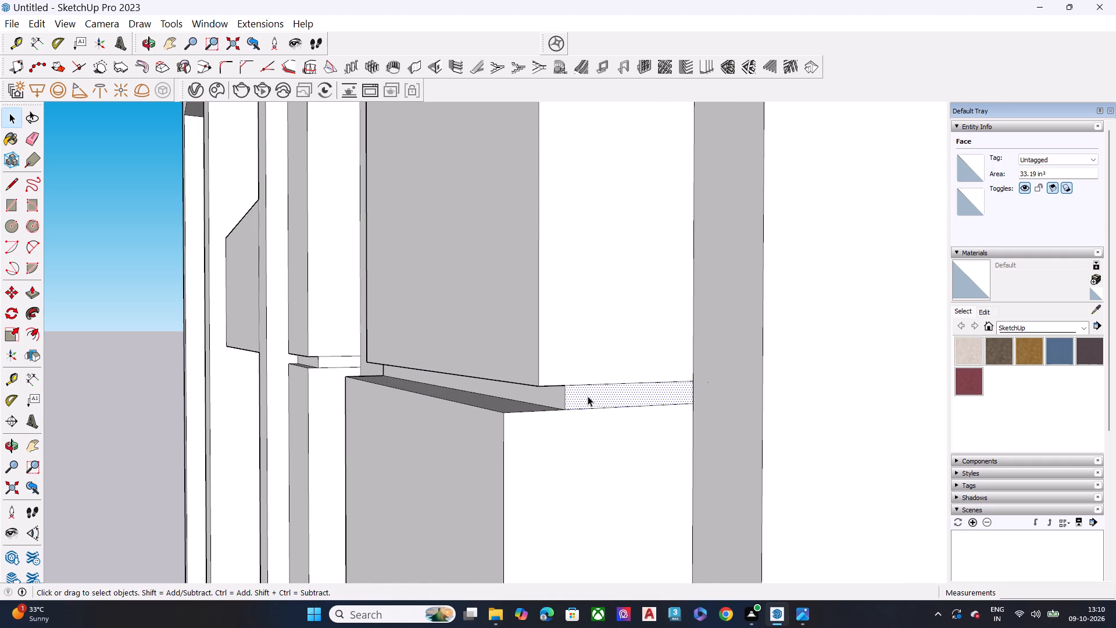
key(p)
click(588, 396)
click(554, 394)
Erase the stray edge crossing the underside of the top corner block above the deepened groove.
scroll(524, 304, down, 1)
scroll(524, 304, up, 1)
scroll(524, 304, down, 2)
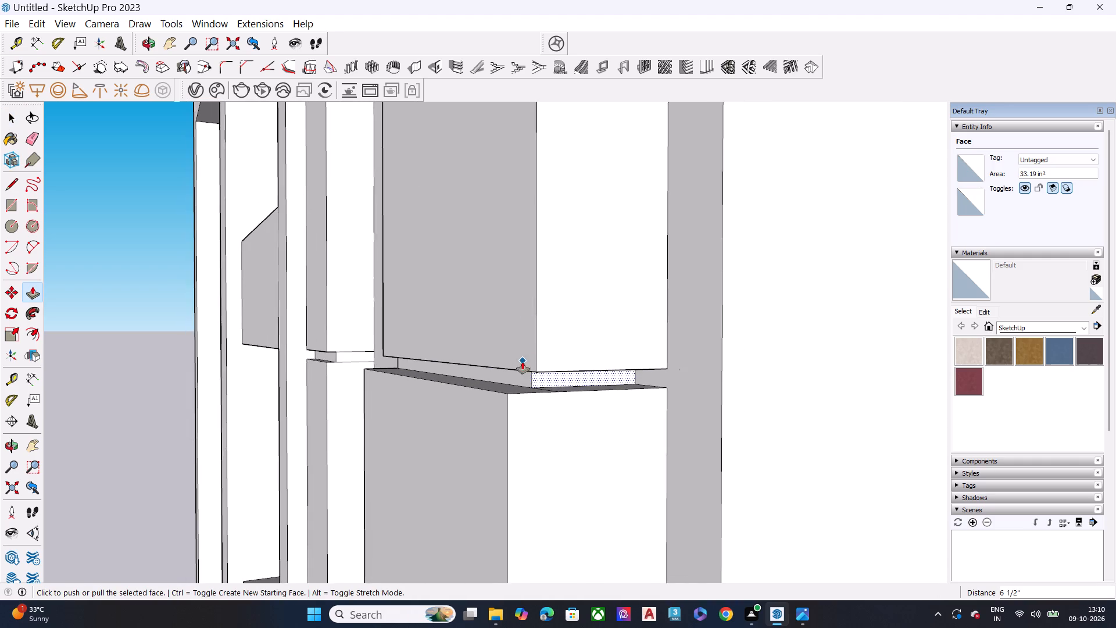
middle_drag(523, 362, 504, 304)
scroll(515, 313, up, 10)
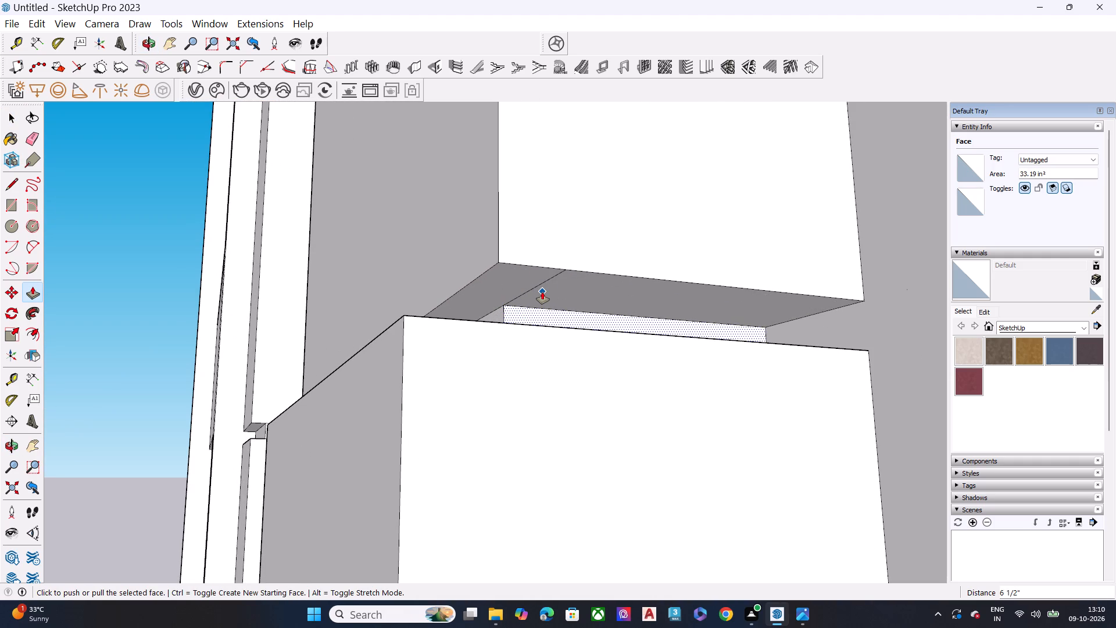
key(e)
click(551, 280)
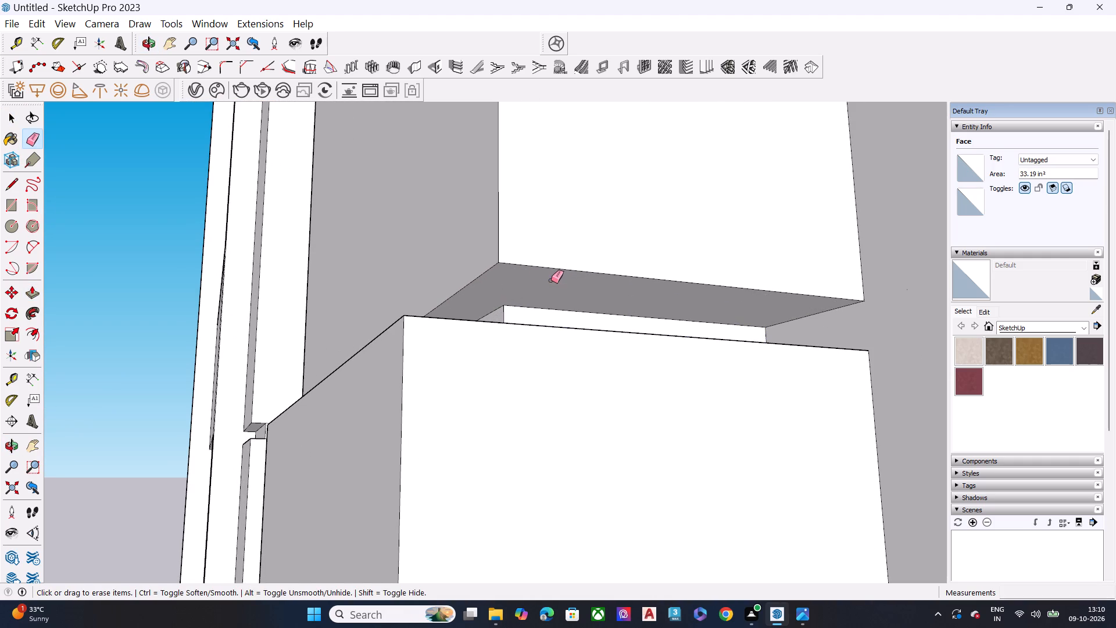
key(space)
Push the second corner block's wide front face inward toward the plane of the top block's front.
scroll(549, 285, down, 6)
middle_drag(532, 266, 546, 317)
click(432, 413)
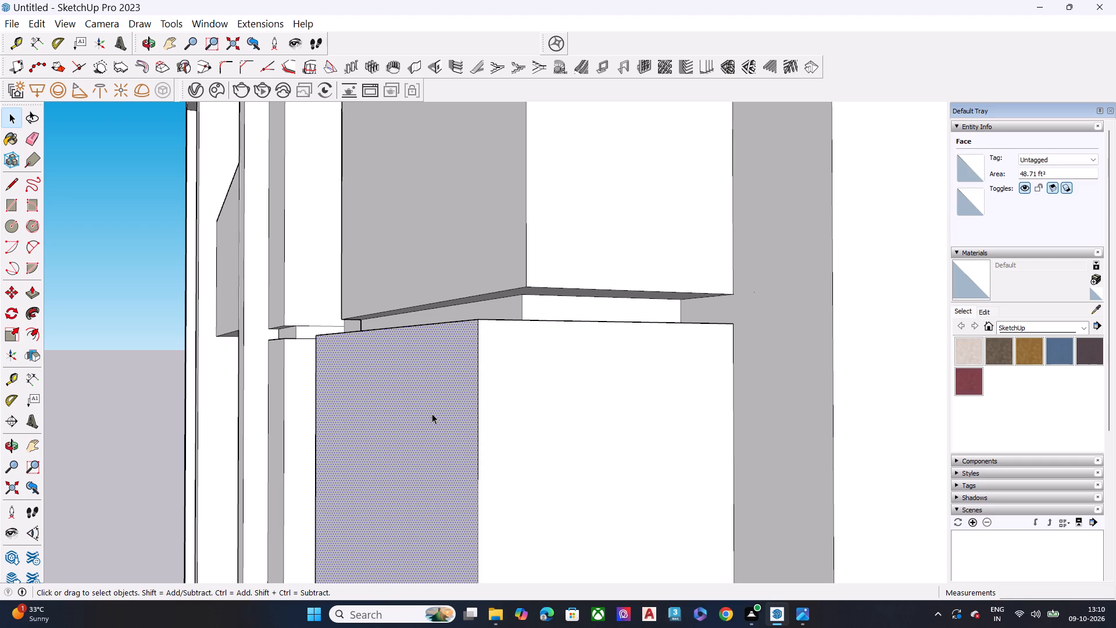
key(p)
drag(432, 413, 445, 402)
drag(452, 405, 502, 328)
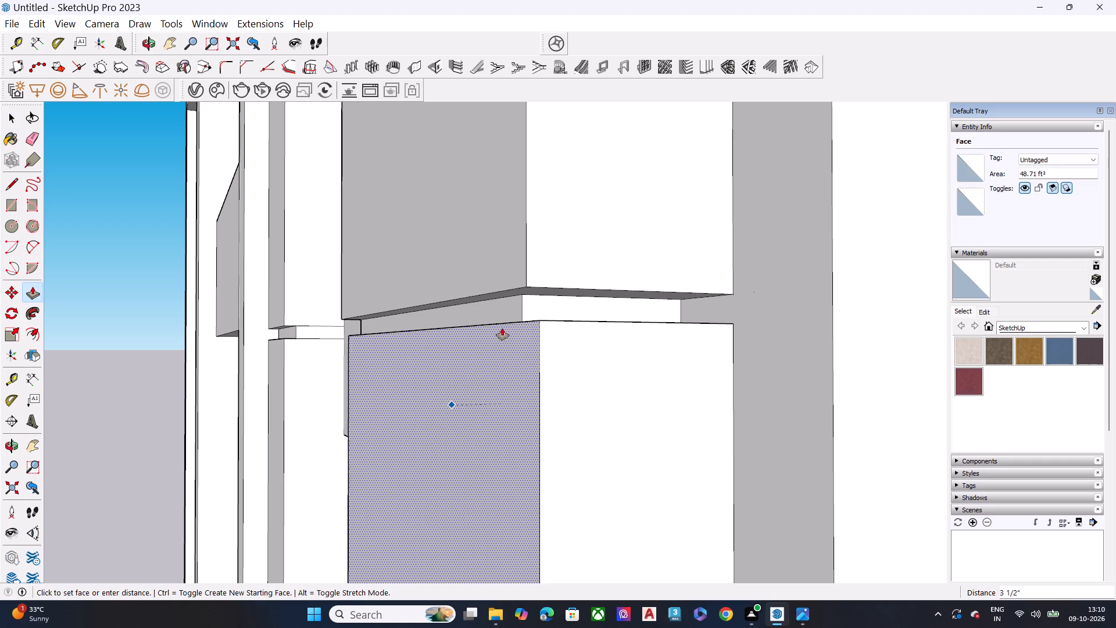
drag(502, 328, 524, 286)
click(524, 286)
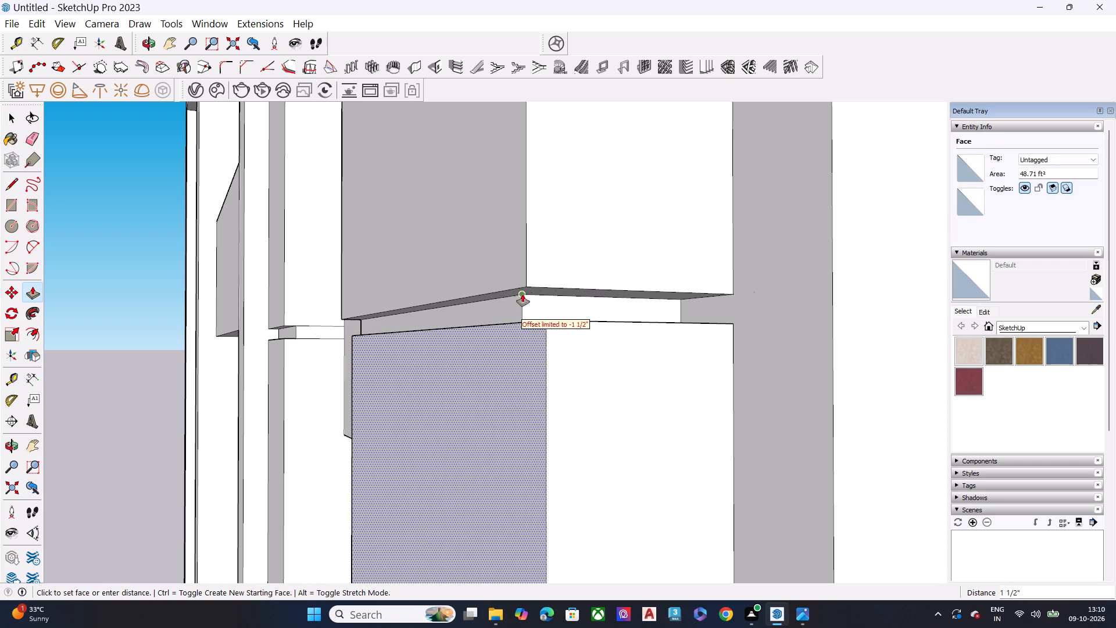
click(525, 280)
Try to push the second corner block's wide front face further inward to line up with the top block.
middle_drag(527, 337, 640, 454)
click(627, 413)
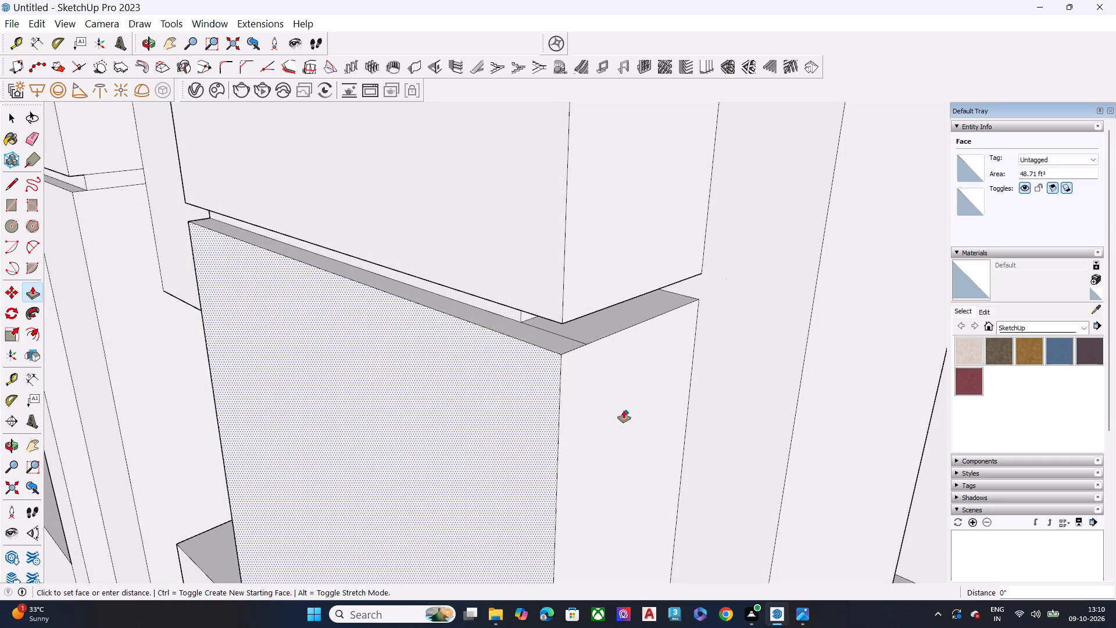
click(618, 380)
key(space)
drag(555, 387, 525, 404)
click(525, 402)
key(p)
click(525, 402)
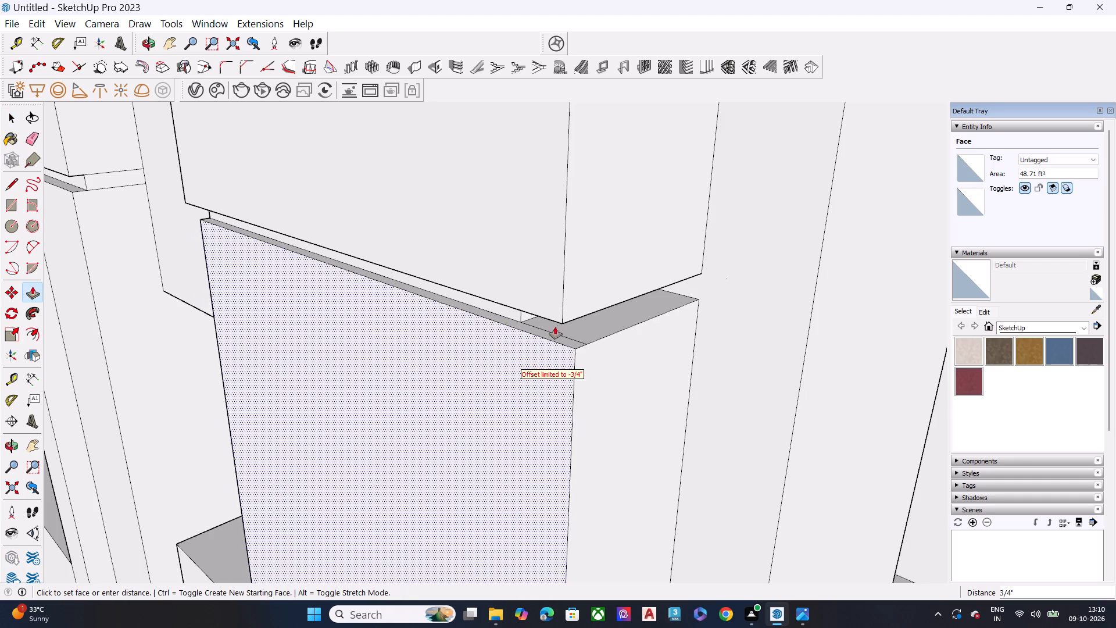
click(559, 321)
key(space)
Push the second corner block's narrow side face to line up with the top block's front corner.
click(617, 399)
key(p)
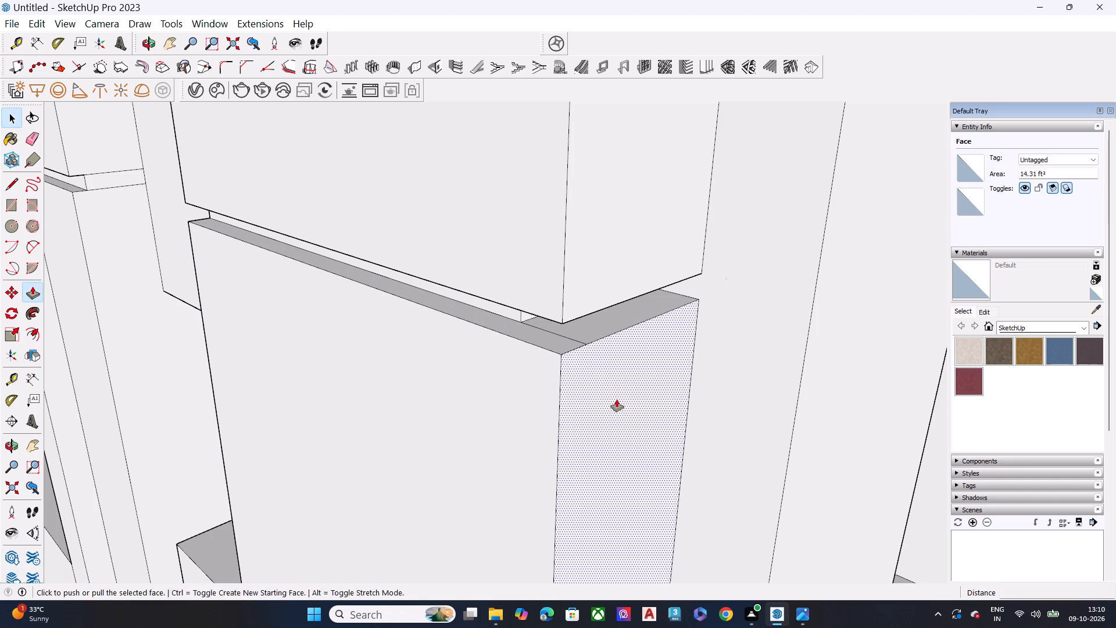
click(617, 399)
click(565, 319)
Examine the corner blocks and grooves from several angles and compare them with the reference photo of the building.
middle_drag(583, 359, 682, 326)
scroll(583, 359, down, 1)
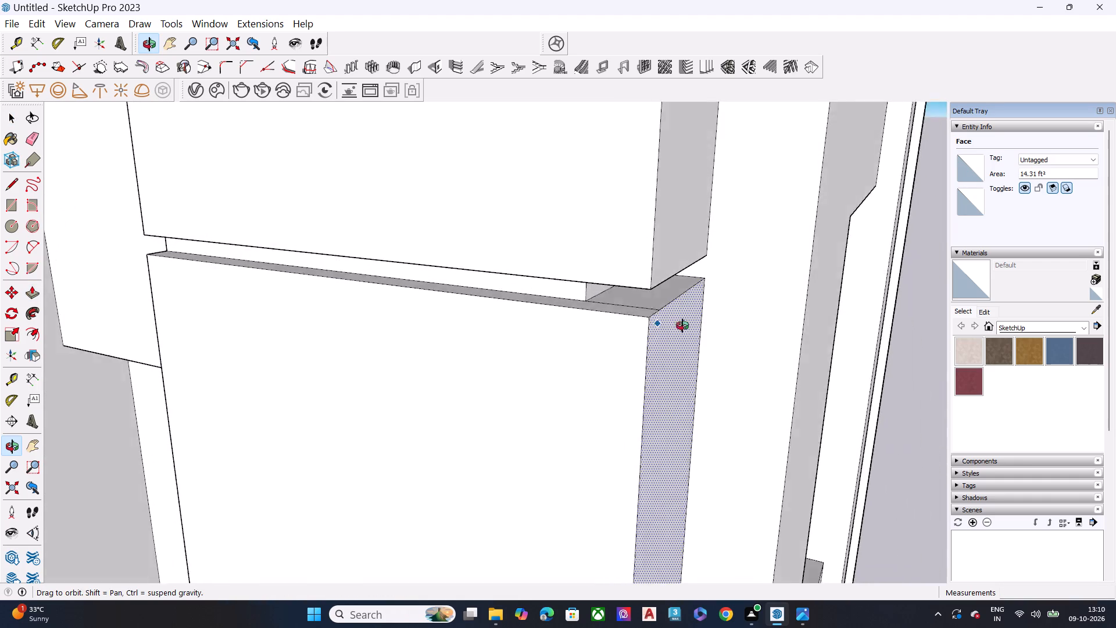
middle_drag(682, 326, 739, 309)
scroll(531, 309, down, 6)
scroll(598, 308, down, 3)
middle_drag(620, 324, 616, 312)
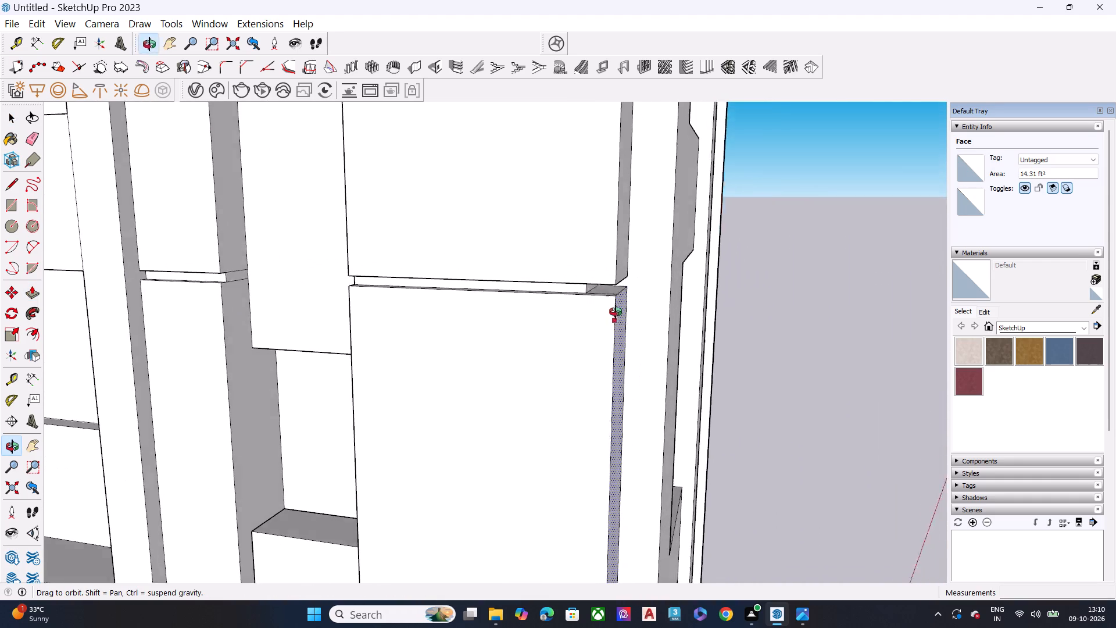
middle_drag(616, 312, 861, 300)
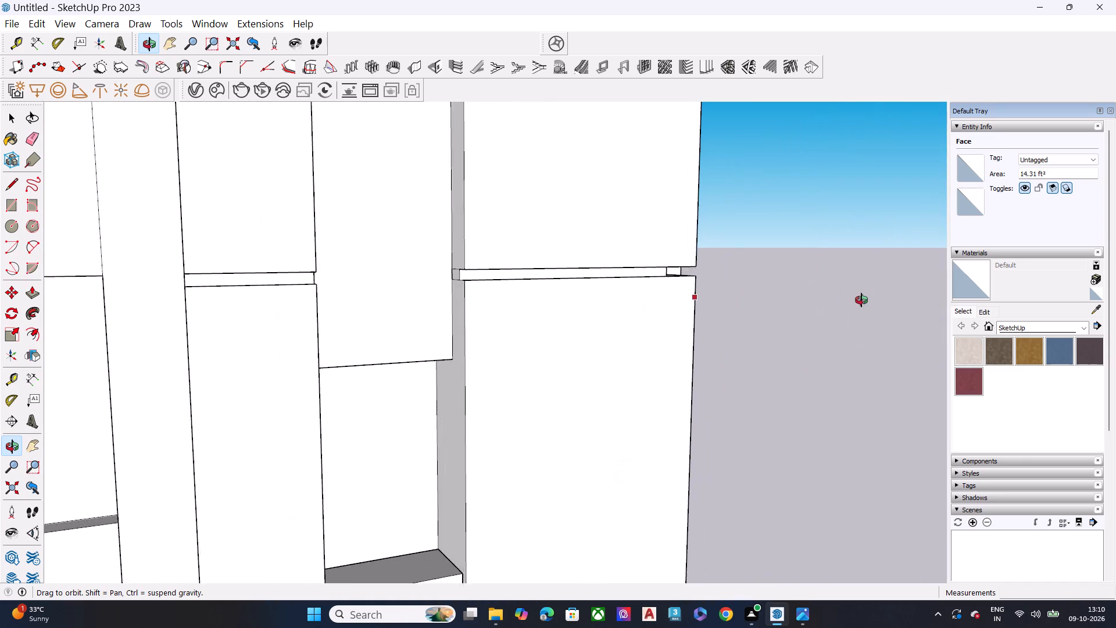
middle_drag(861, 300, 339, 296)
scroll(487, 271, up, 1)
scroll(531, 253, down, 6)
scroll(559, 256, up, 2)
scroll(559, 256, down, 3)
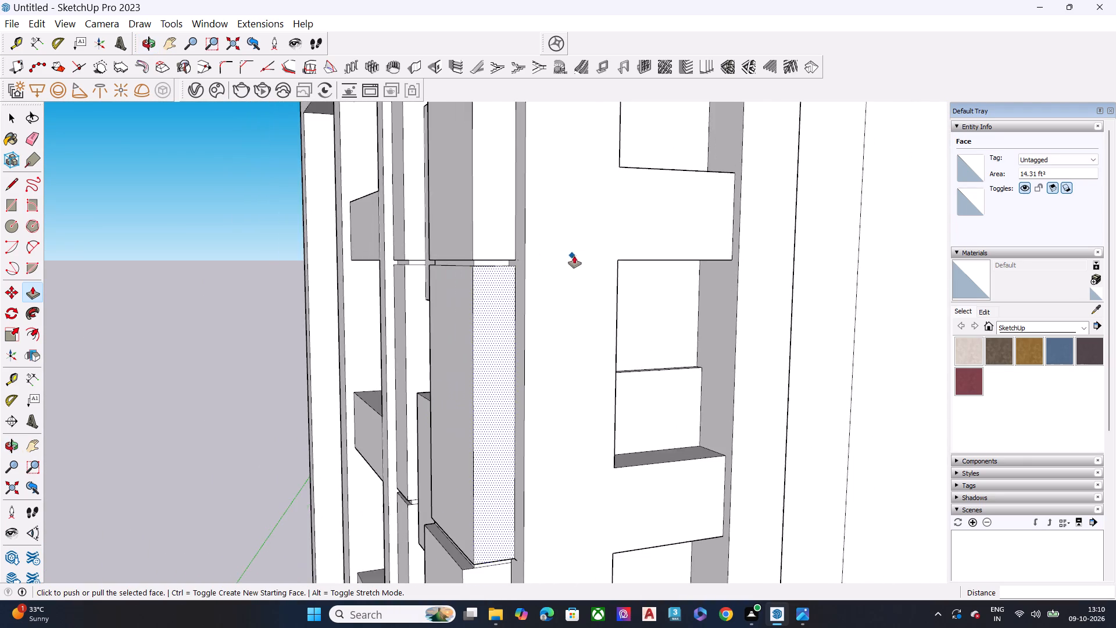
scroll(471, 252, down, 8)
middle_drag(413, 301, 462, 310)
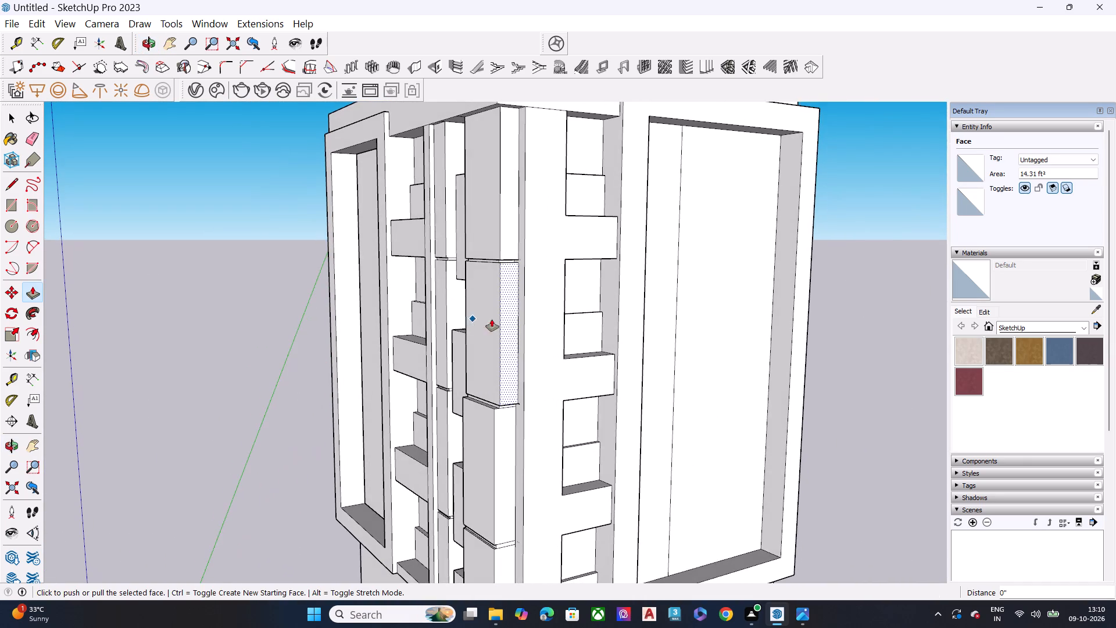
scroll(511, 299, up, 2)
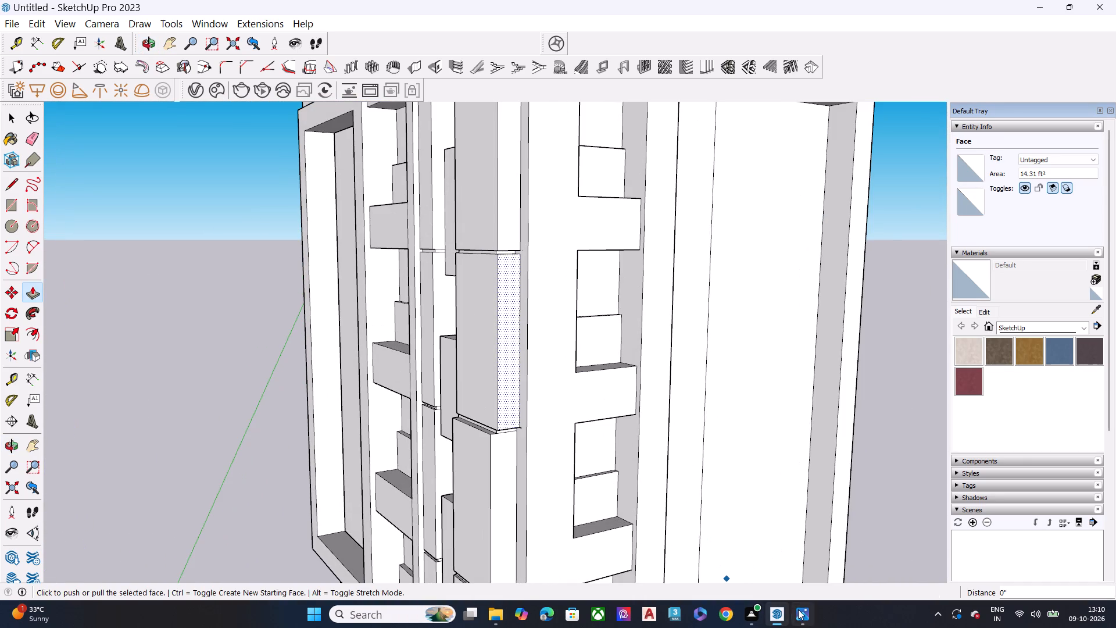
click(798, 609)
scroll(422, 191, up, 6)
scroll(422, 191, down, 7)
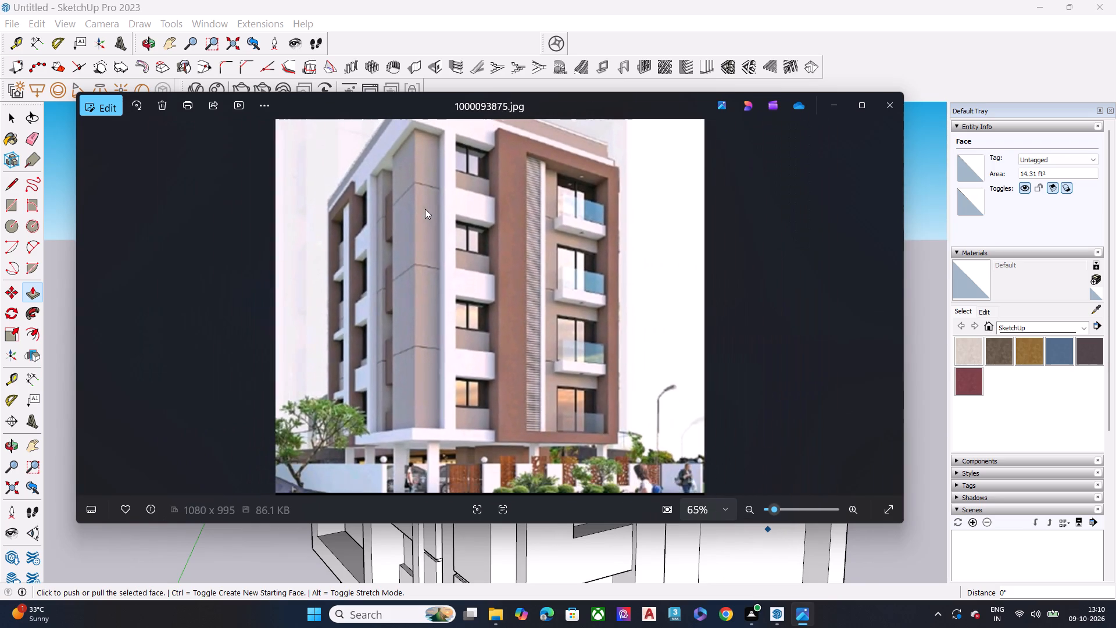
click(884, 102)
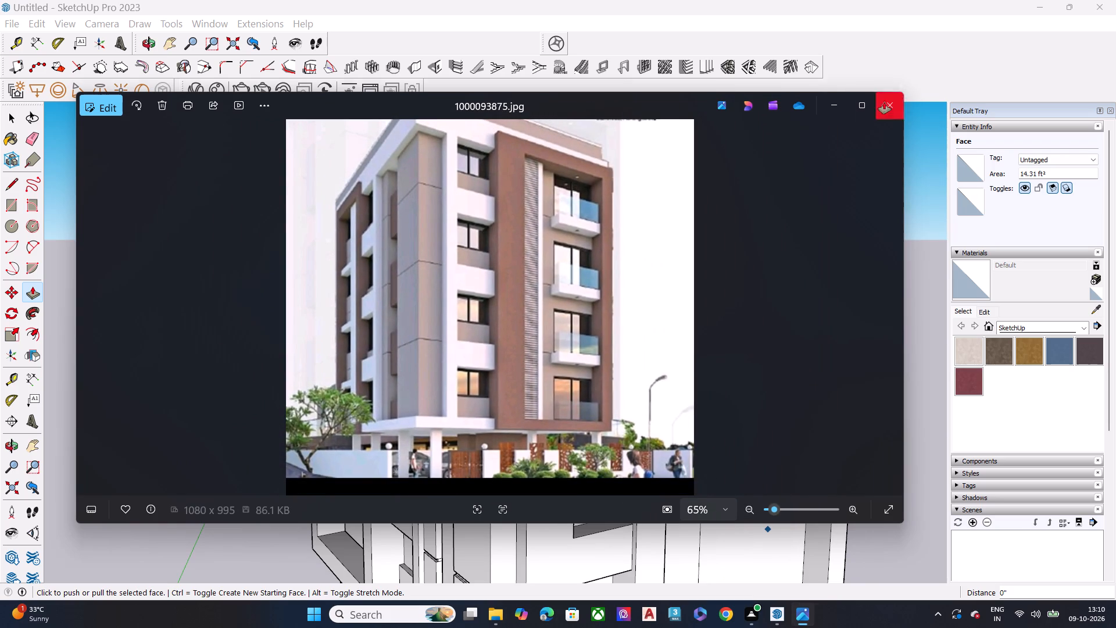
Push the narrow vertical reveal beside the corner blocks about 1' 5" toward the windows, widening the blocks' side faces.
scroll(525, 225, up, 5)
middle_drag(563, 258, 522, 324)
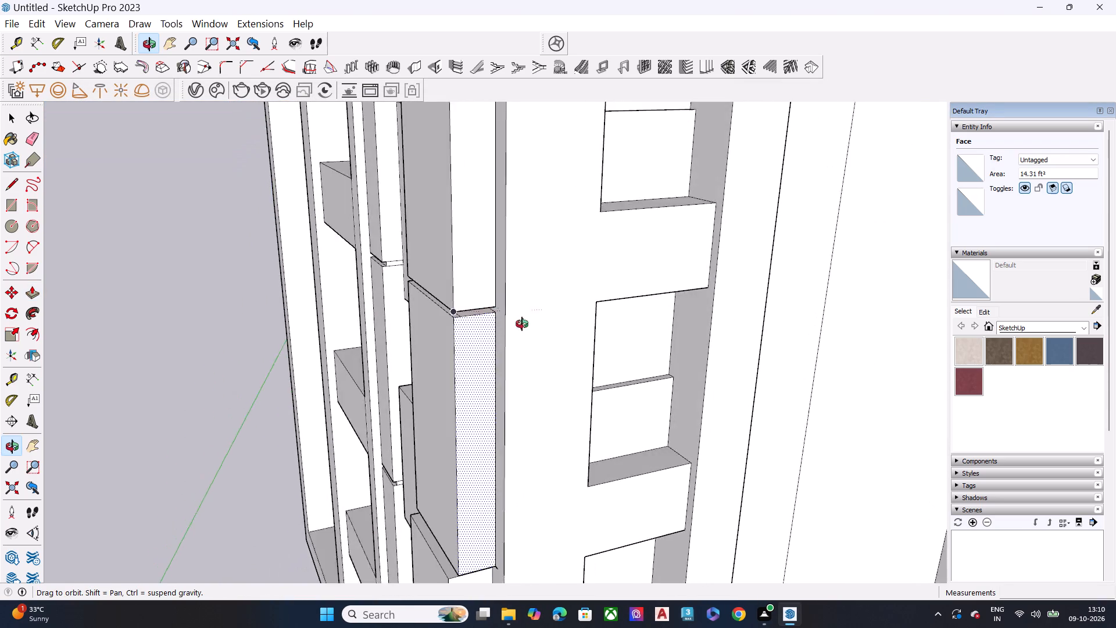
middle_drag(522, 324, 359, 338)
scroll(465, 313, down, 8)
middle_drag(560, 337, 539, 338)
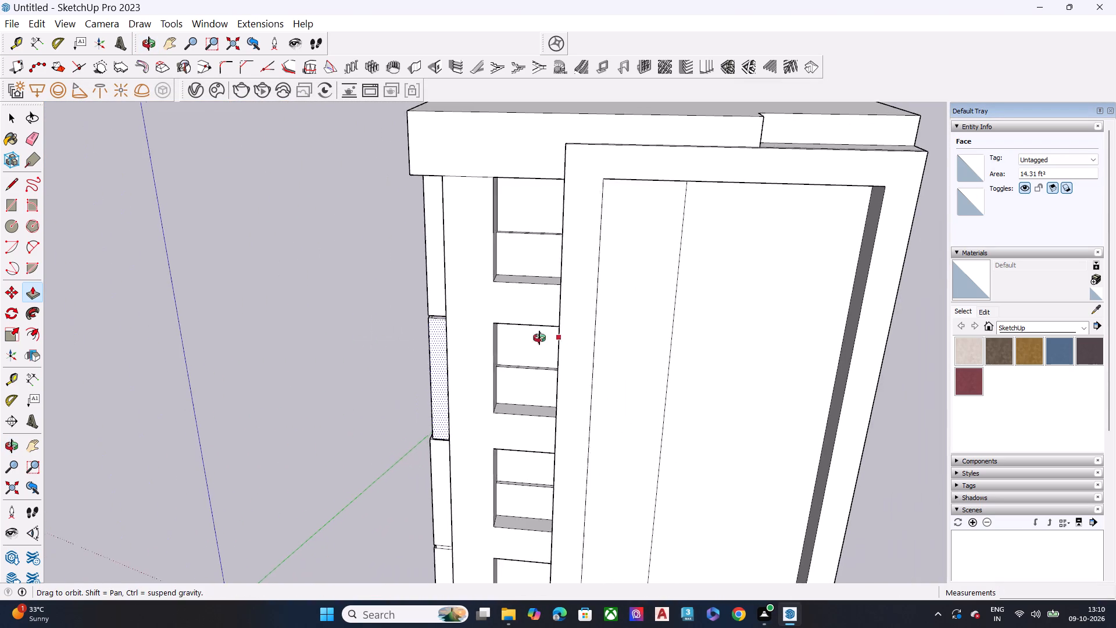
middle_drag(539, 338, 477, 324)
scroll(553, 249, up, 3)
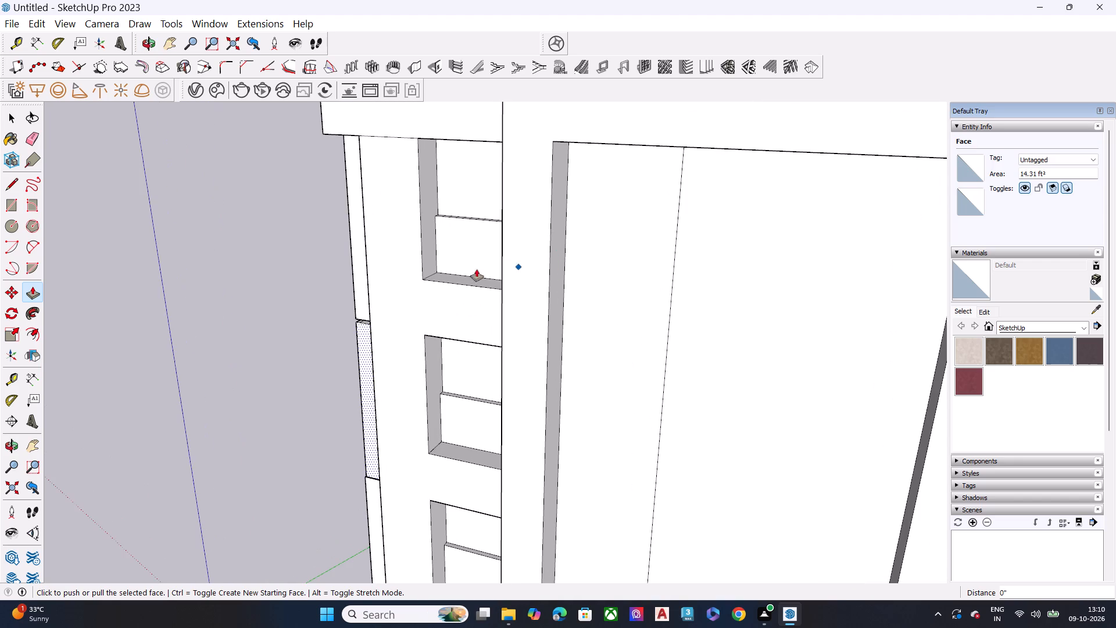
middle_drag(424, 273, 667, 257)
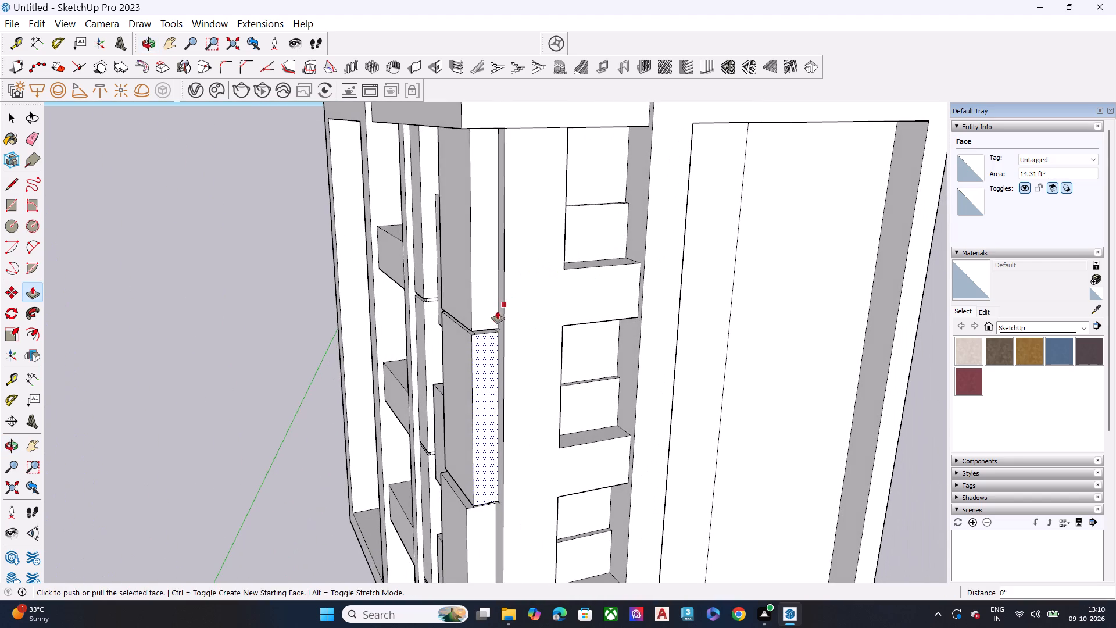
key(space)
scroll(498, 320, up, 5)
click(504, 316)
key(p)
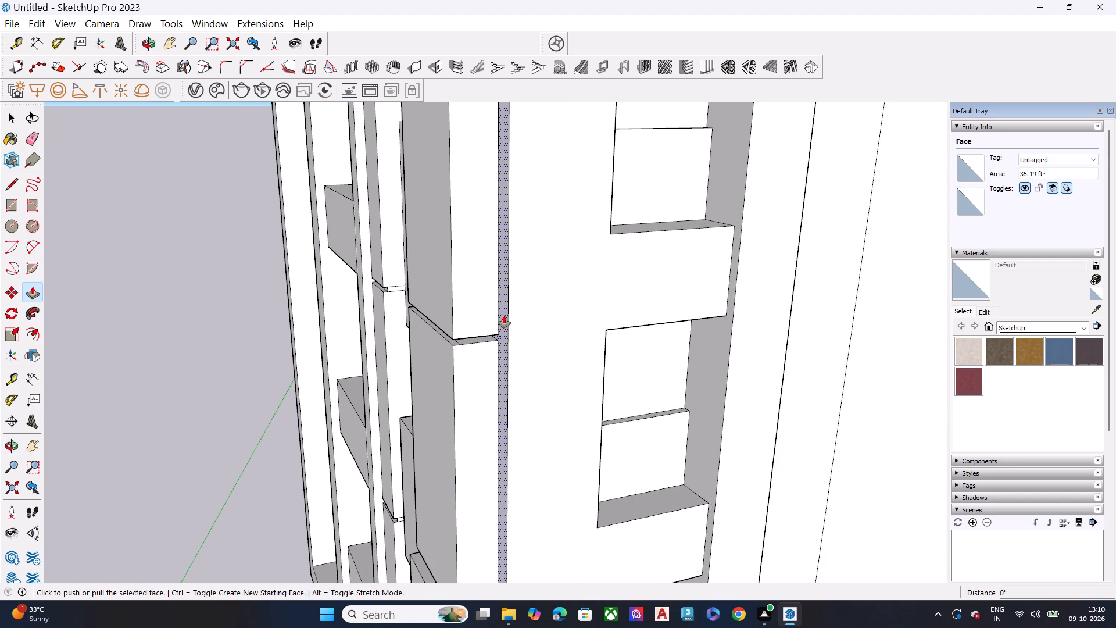
click(504, 316)
click(524, 317)
click(503, 326)
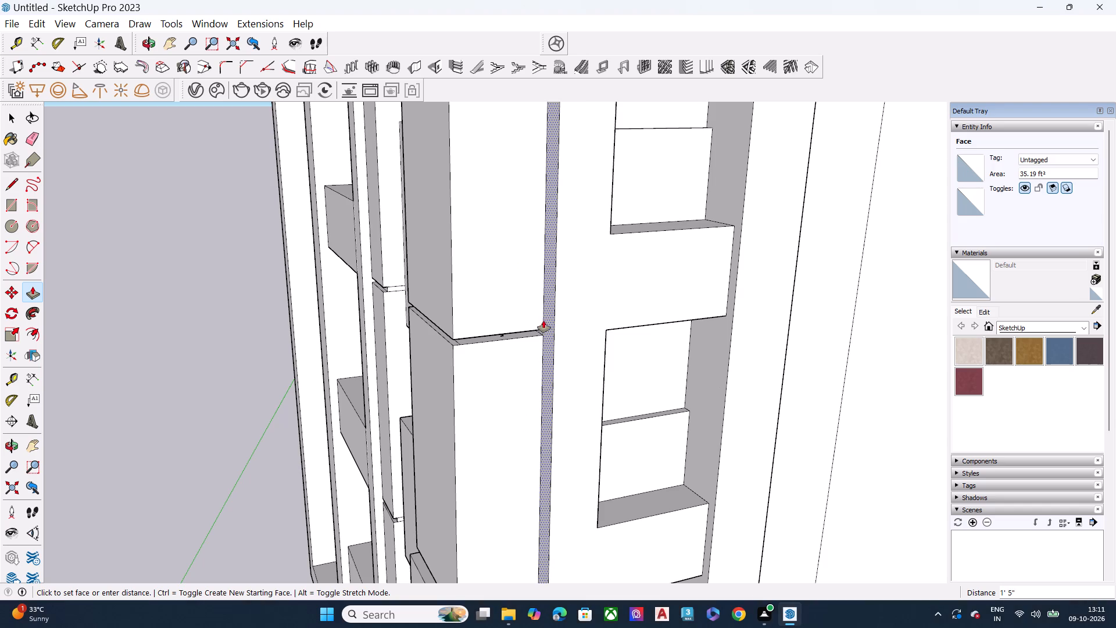
click(543, 320)
key(n)
key(space)
Push the projecting frame's outer side face away from the corner blocks to widen the window bay.
scroll(532, 361, up, 1)
middle_drag(532, 361, 441, 279)
scroll(482, 311, down, 11)
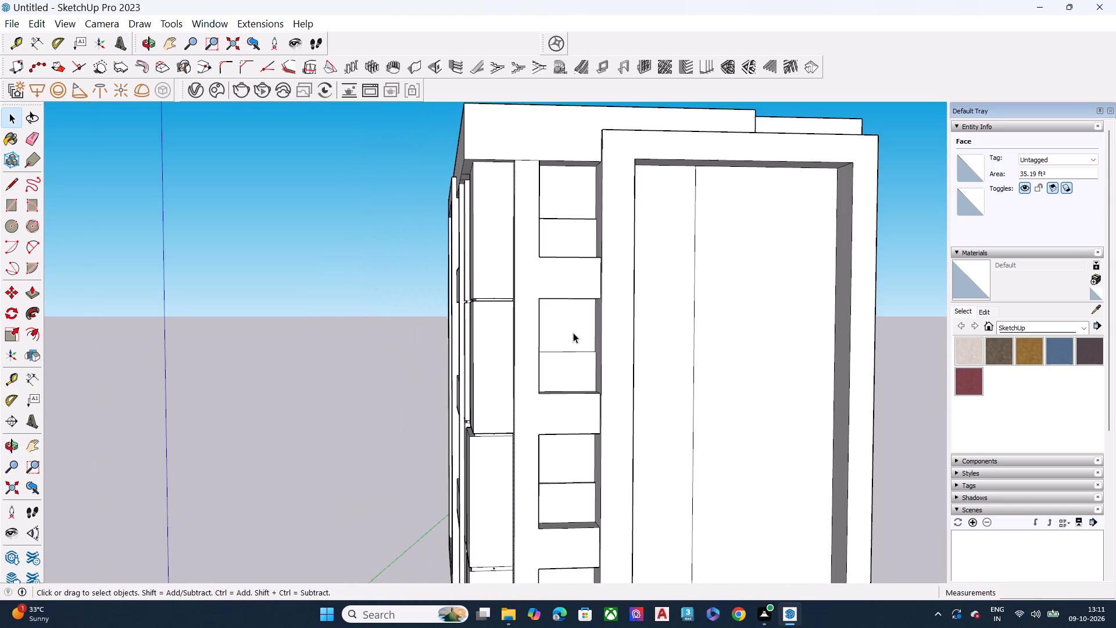
middle_drag(453, 336, 584, 353)
key(space)
scroll(621, 241, up, 8)
click(632, 227)
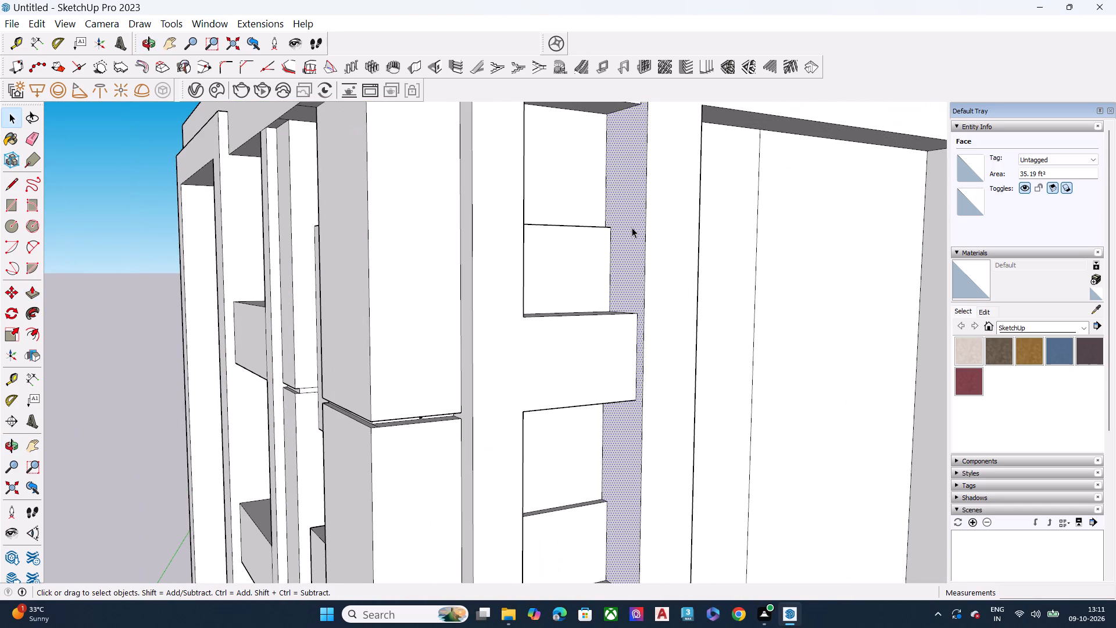
key(p)
click(632, 227)
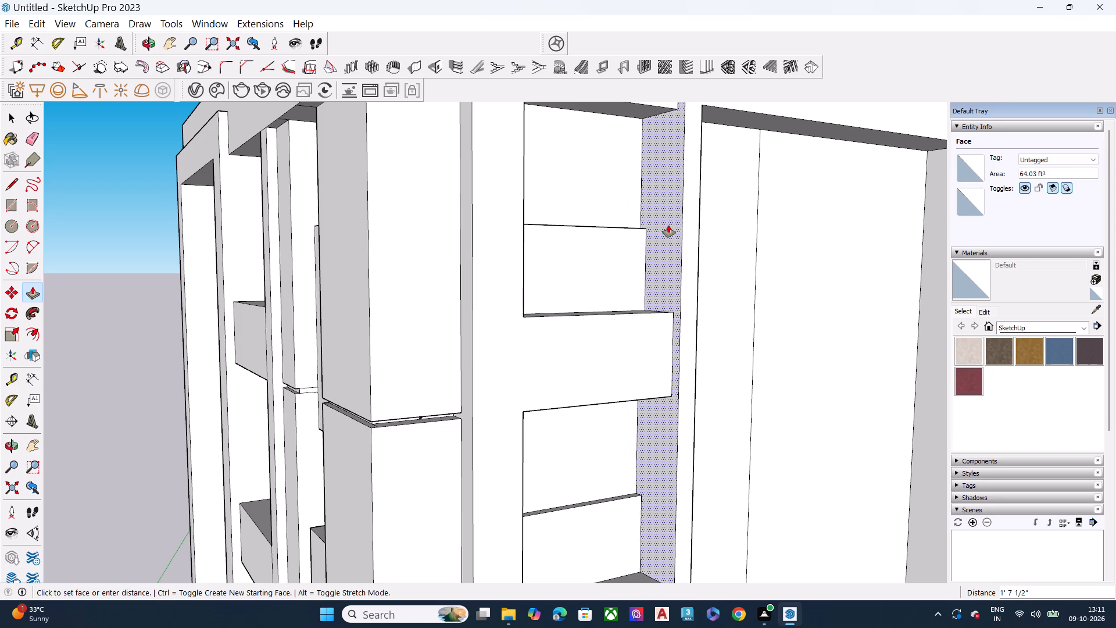
click(663, 225)
key(space)
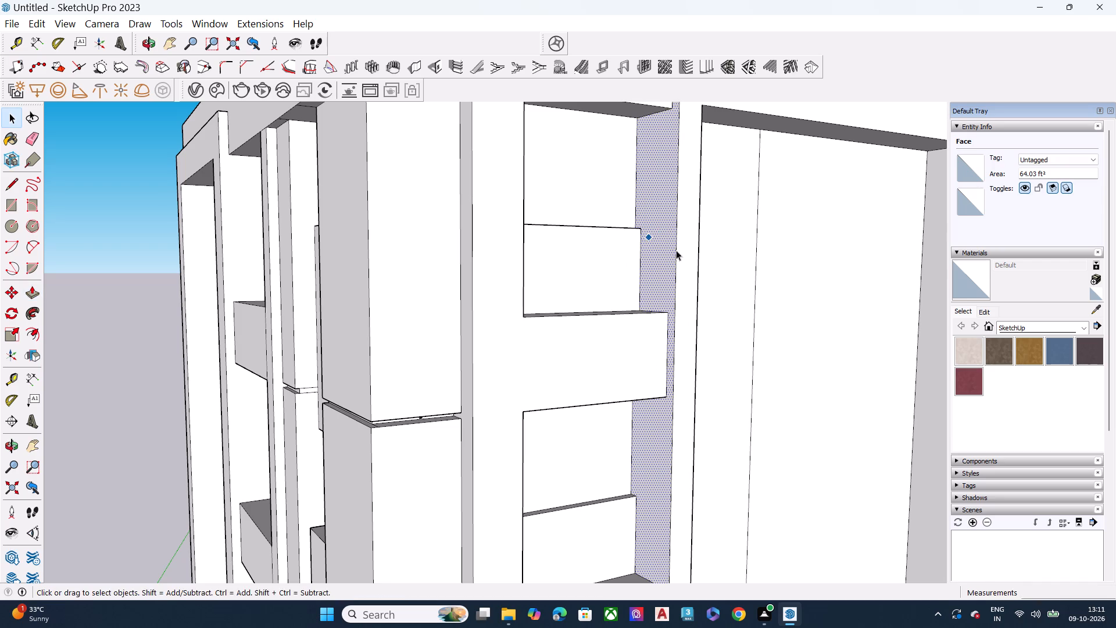
Pull the frame's inner side face nearest the windows about 1' 2 1/2" into the recess, widening that vertical band.
middle_drag(691, 254, 312, 301)
click(478, 292)
key(p)
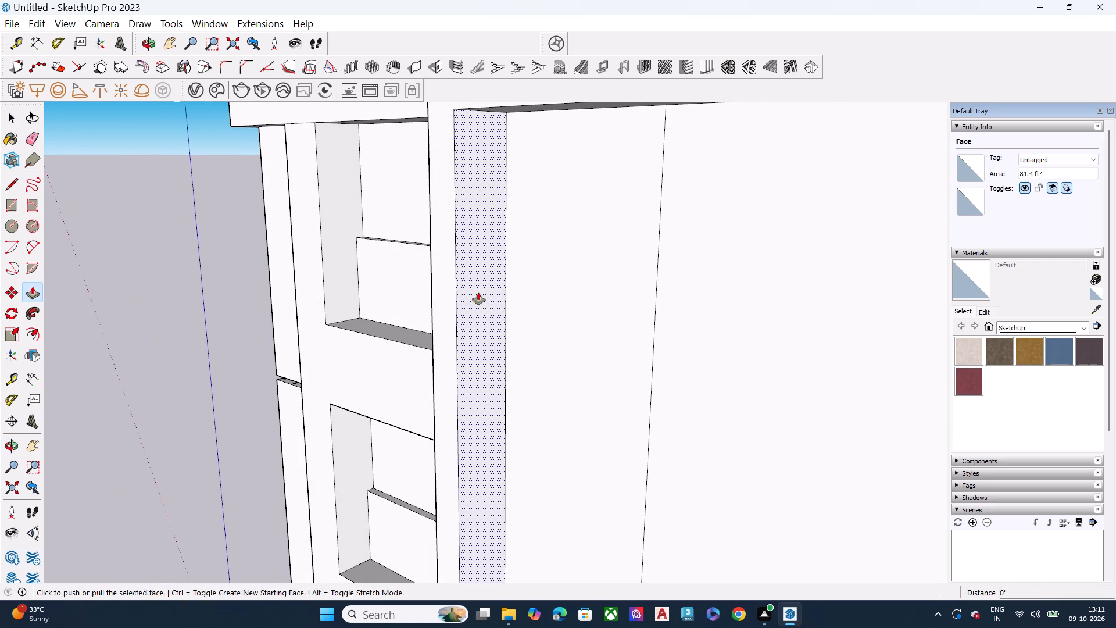
drag(478, 292, 484, 294)
drag(495, 305, 523, 320)
click(523, 320)
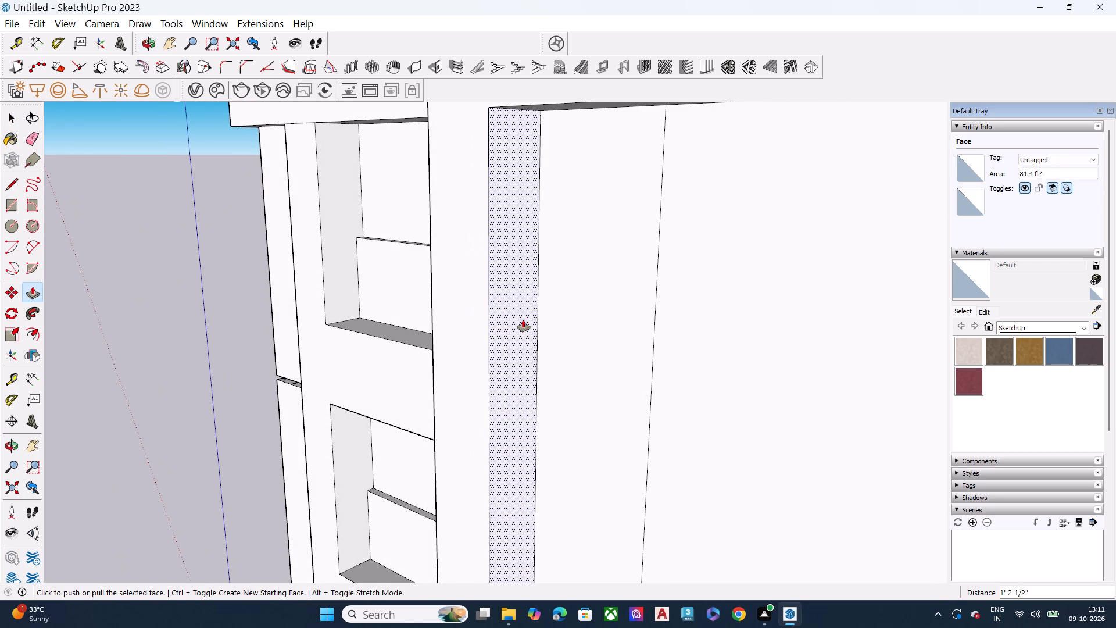
key(space)
Push the recess's opposite inner side face slightly outward, thinning the frame's far vertical band.
middle_drag(431, 310, 642, 266)
scroll(620, 276, down, 5)
scroll(617, 279, up, 1)
scroll(617, 279, down, 9)
middle_drag(584, 317, 641, 317)
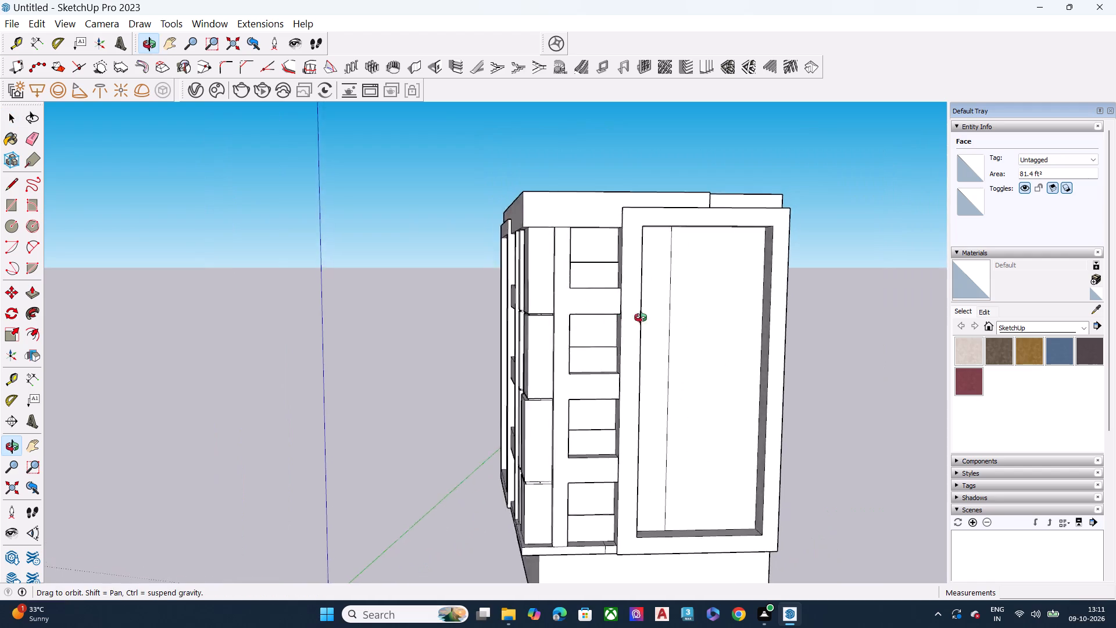
middle_drag(641, 317, 675, 317)
scroll(784, 276, up, 6)
click(733, 287)
key(p)
click(733, 287)
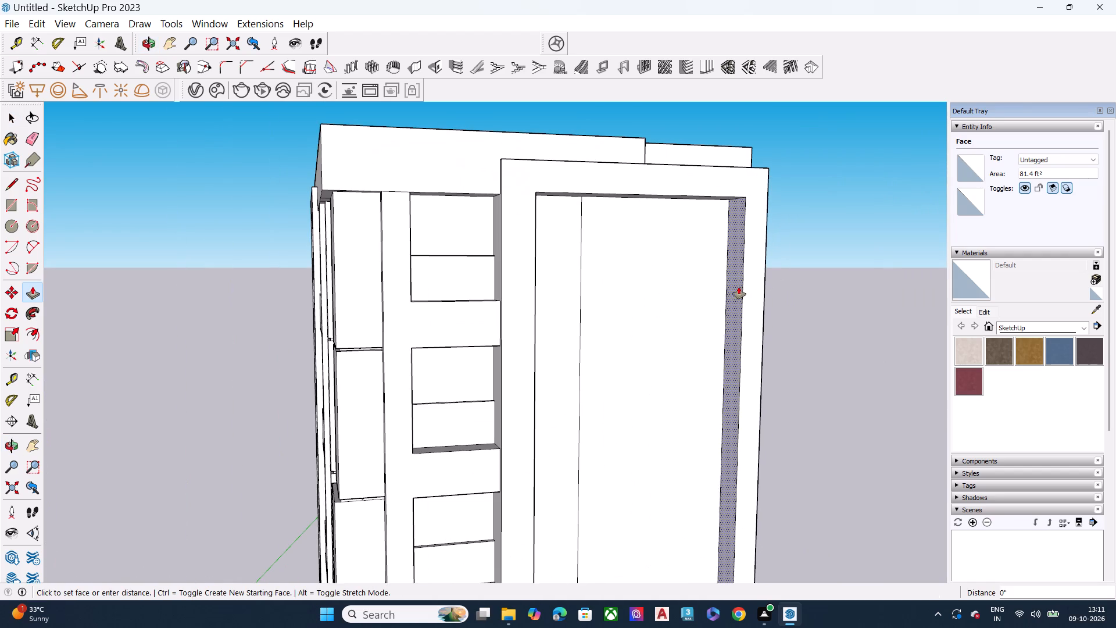
click(741, 286)
key(space)
Pull the frame's inner side face nearest the windows slightly further into the recess.
middle_drag(543, 252, 184, 287)
scroll(187, 277, up, 5)
click(531, 285)
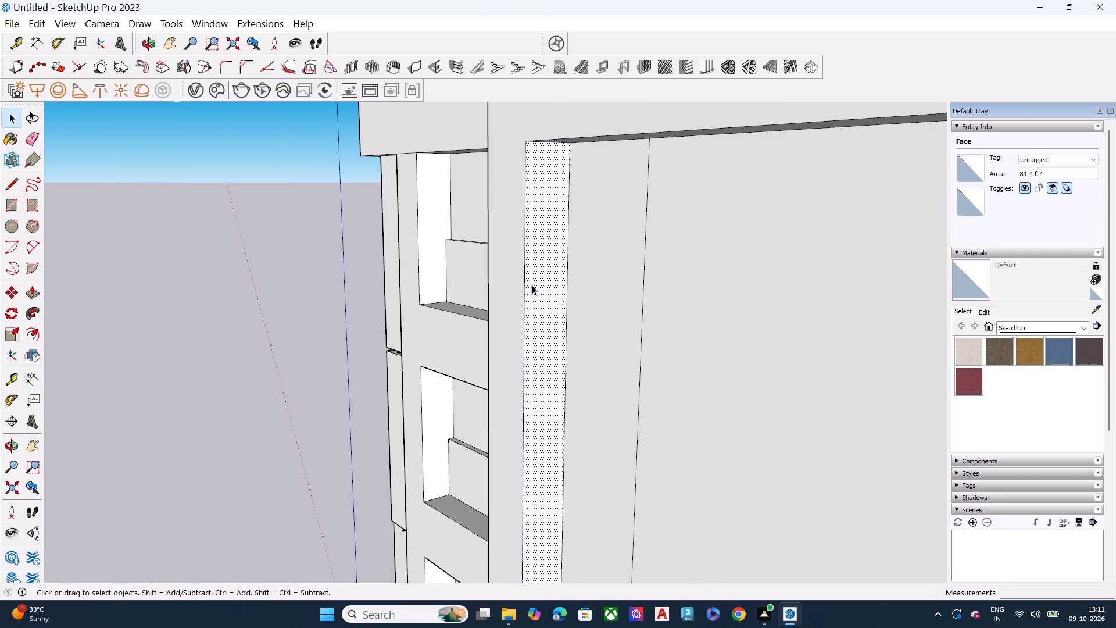
key(p)
click(534, 285)
click(550, 297)
key(space)
Push the projecting frame's outer side face a few inches further from the windows, widening the bay again.
middle_drag(508, 315, 879, 317)
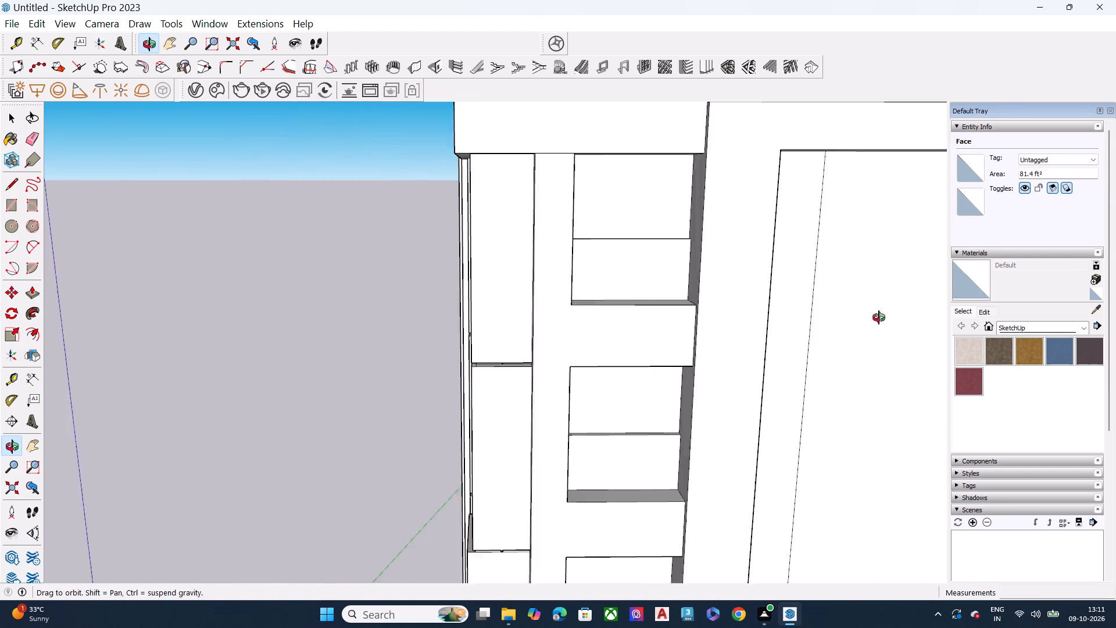
middle_drag(879, 317, 950, 317)
scroll(689, 220, up, 3)
click(707, 224)
key(p)
click(707, 224)
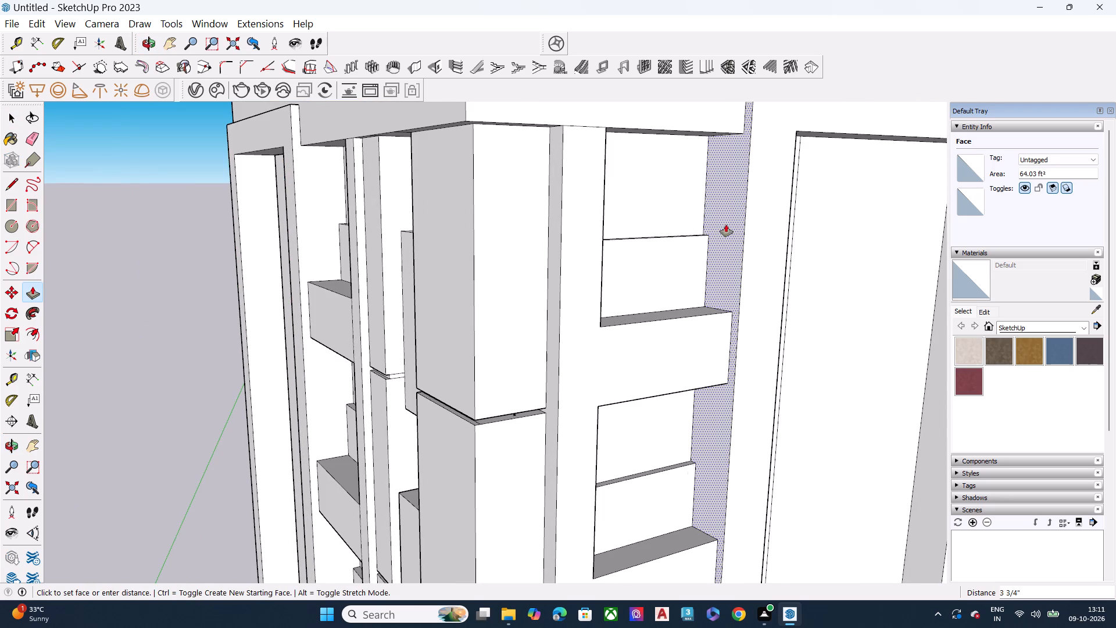
click(725, 223)
key(space)
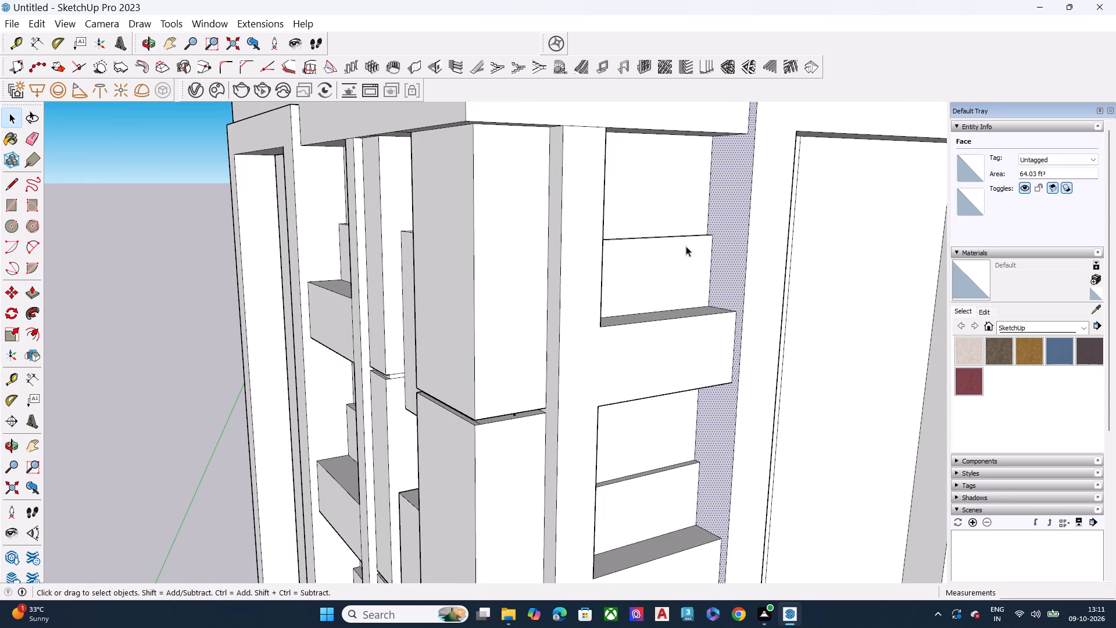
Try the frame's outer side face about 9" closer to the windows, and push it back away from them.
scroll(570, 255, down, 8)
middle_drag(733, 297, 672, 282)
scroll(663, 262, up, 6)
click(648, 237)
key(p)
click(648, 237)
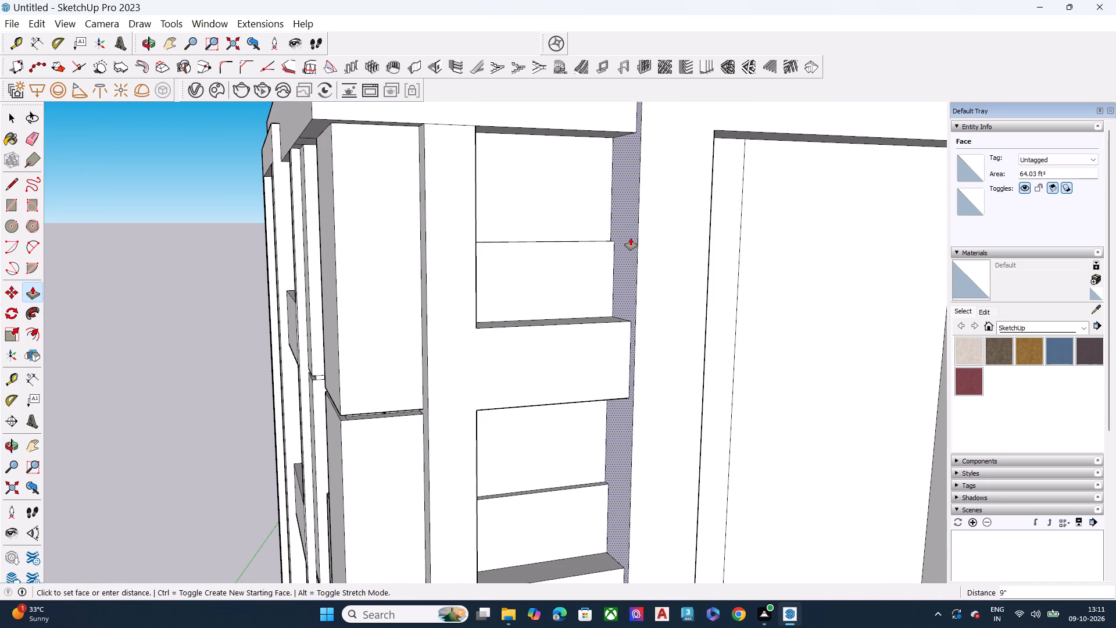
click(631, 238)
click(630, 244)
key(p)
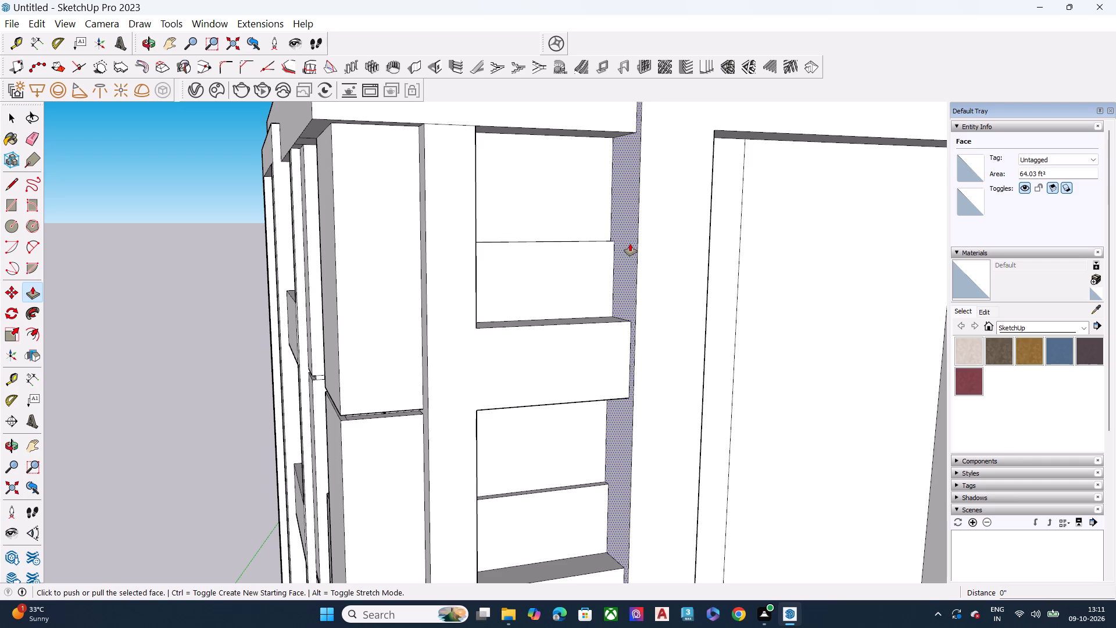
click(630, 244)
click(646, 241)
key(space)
Delete the stray edge fragments on the top corner block's side face just above the groove.
scroll(488, 225, down, 2)
scroll(493, 226, up, 1)
scroll(495, 226, down, 4)
middle_drag(451, 267, 495, 267)
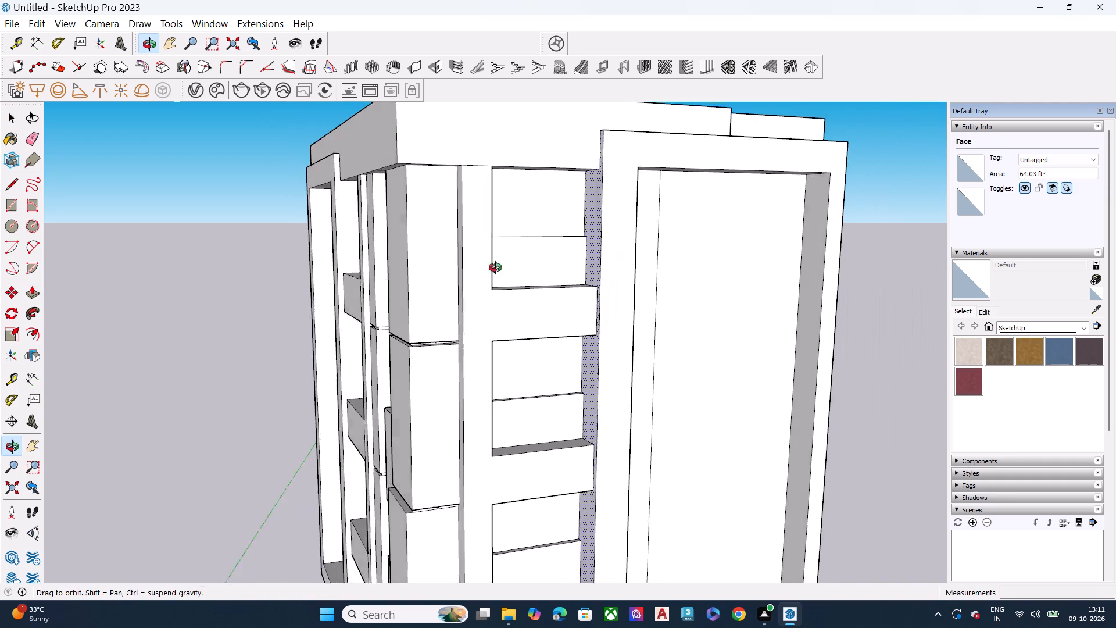
middle_drag(495, 267, 588, 267)
scroll(489, 342, up, 3)
scroll(488, 345, down, 1)
scroll(488, 345, up, 17)
middle_drag(488, 346, 487, 313)
middle_drag(510, 306, 555, 258)
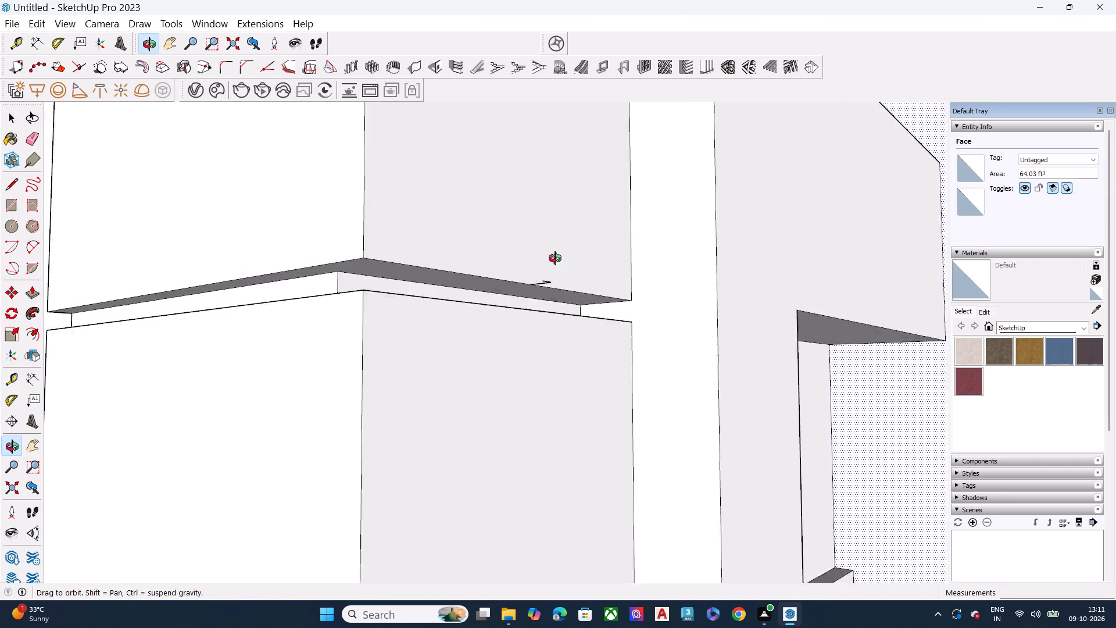
middle_drag(555, 258, 585, 231)
scroll(585, 247, up, 7)
click(578, 244)
click(579, 245)
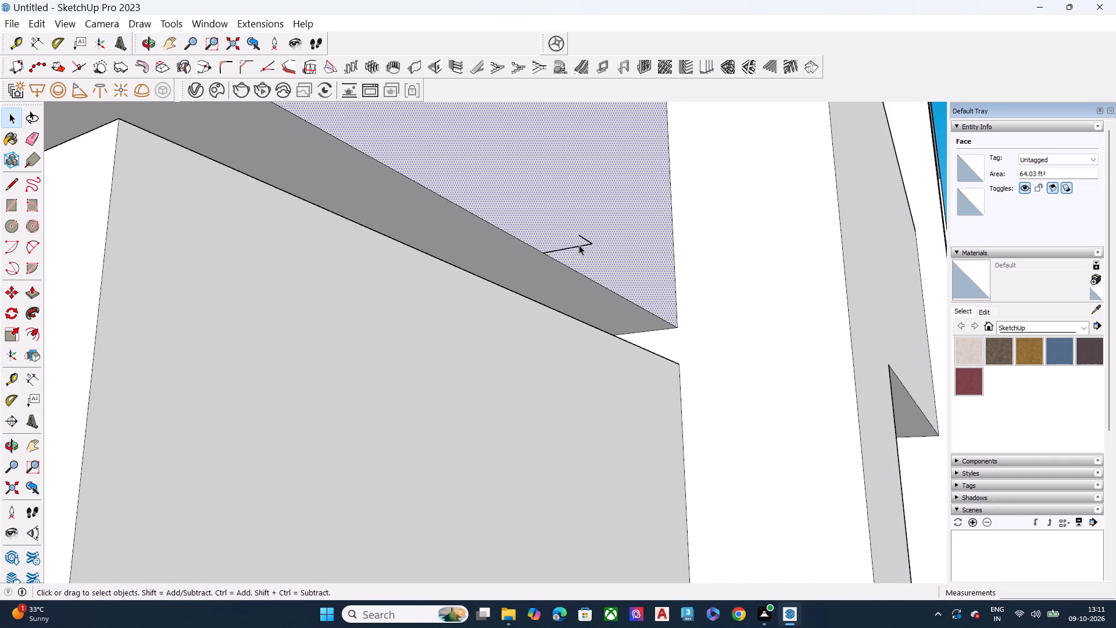
key(Delete)
click(588, 236)
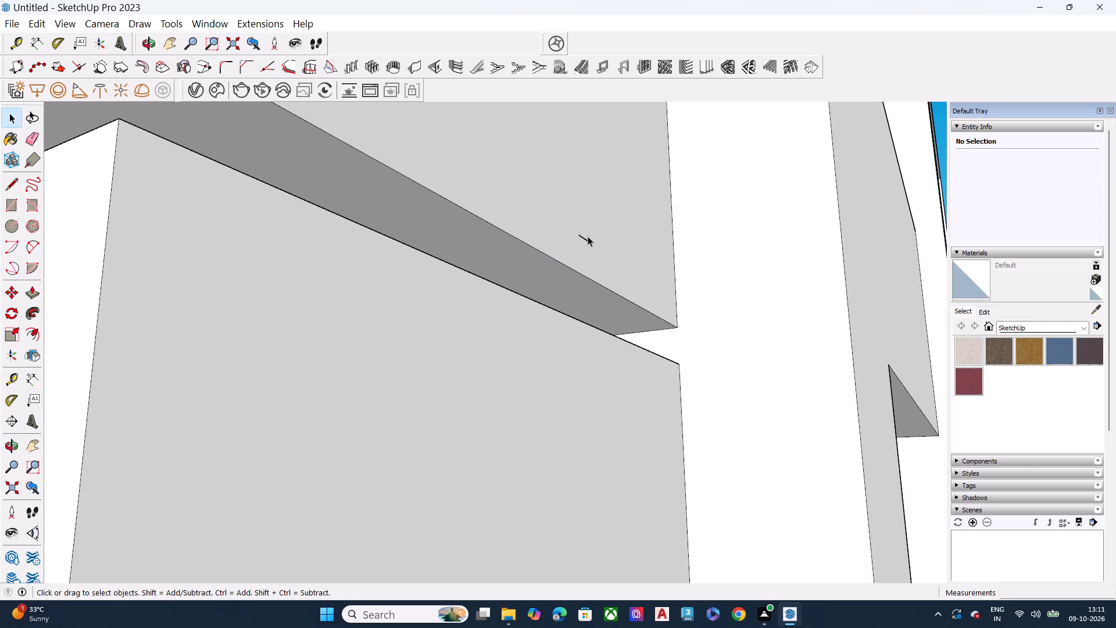
click(585, 240)
key(Delete)
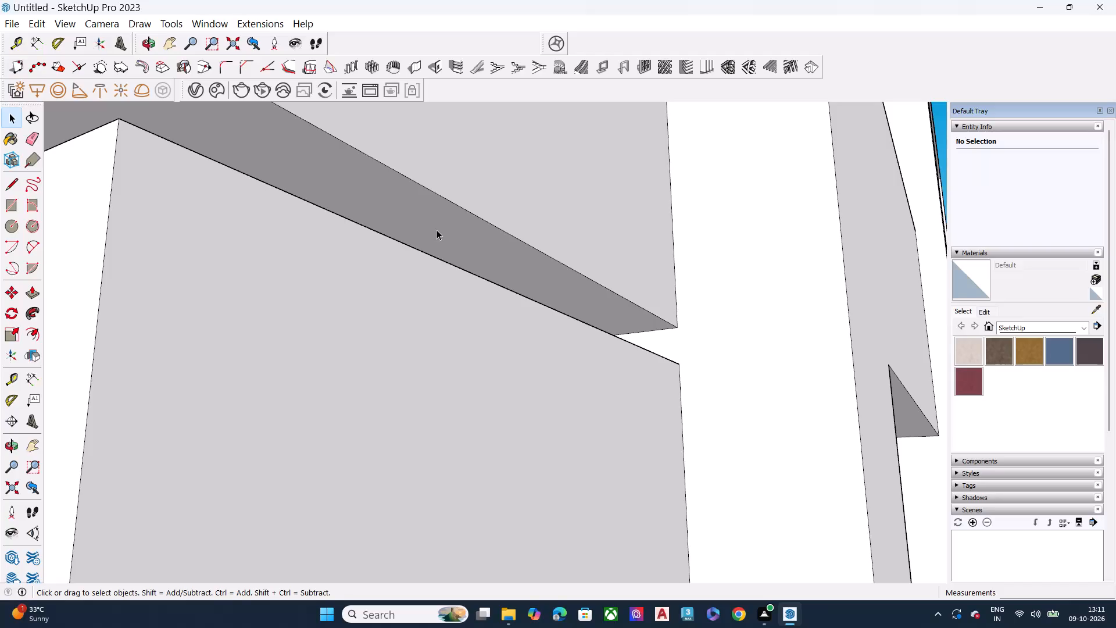
scroll(475, 234, down, 5)
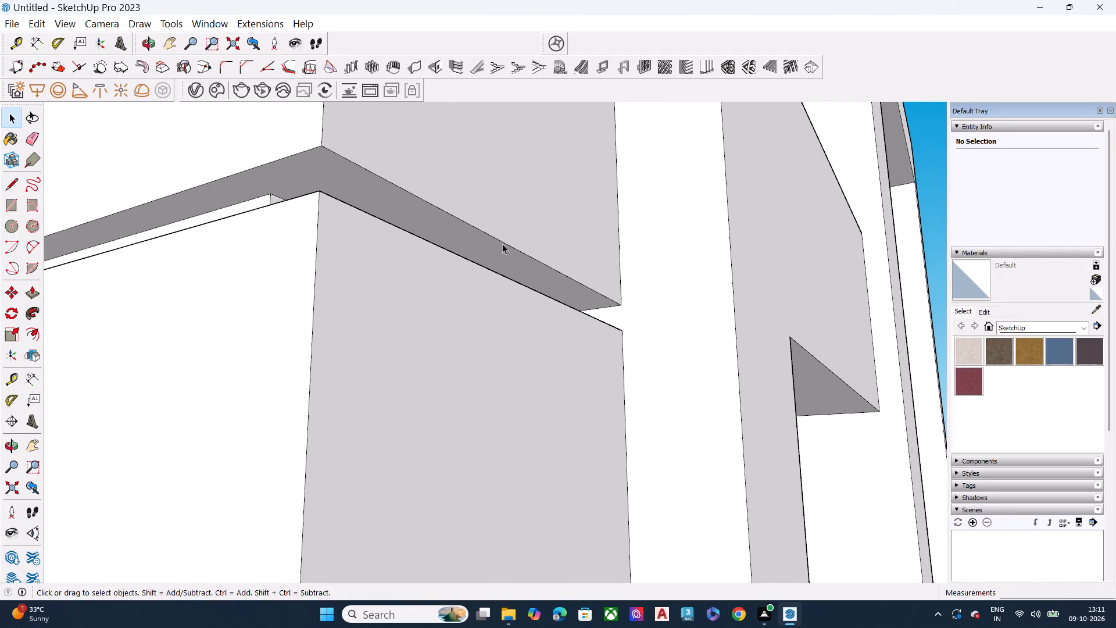
Delete the stray edge crossing the ledge of the groove below the top corner block.
middle_drag(456, 222, 439, 333)
scroll(253, 366, up, 7)
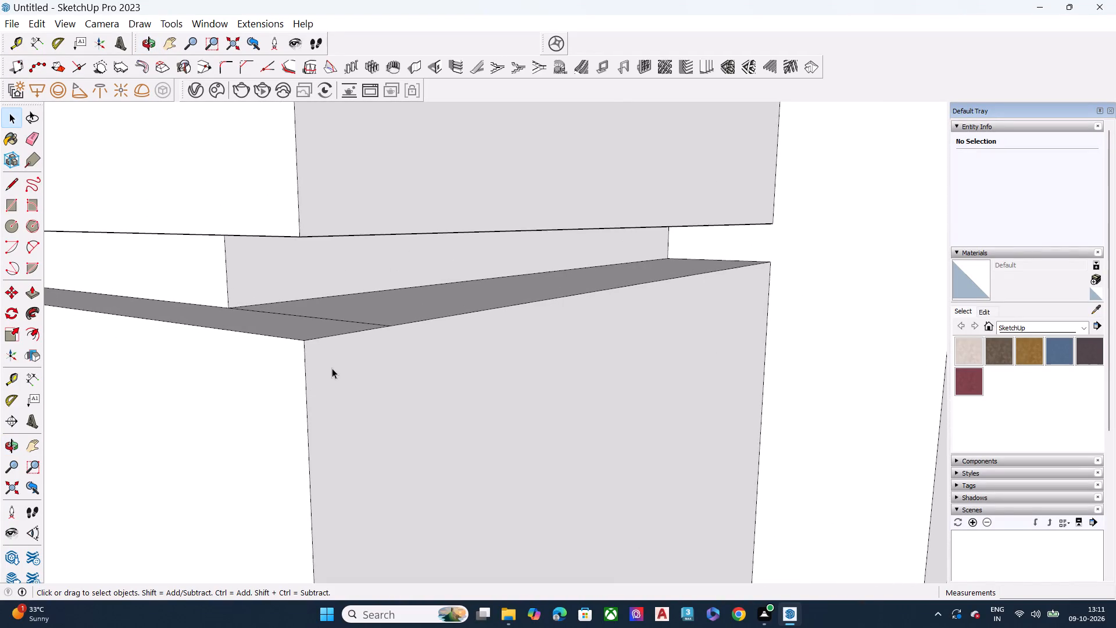
middle_drag(337, 348, 366, 441)
scroll(366, 441, up, 2)
click(360, 331)
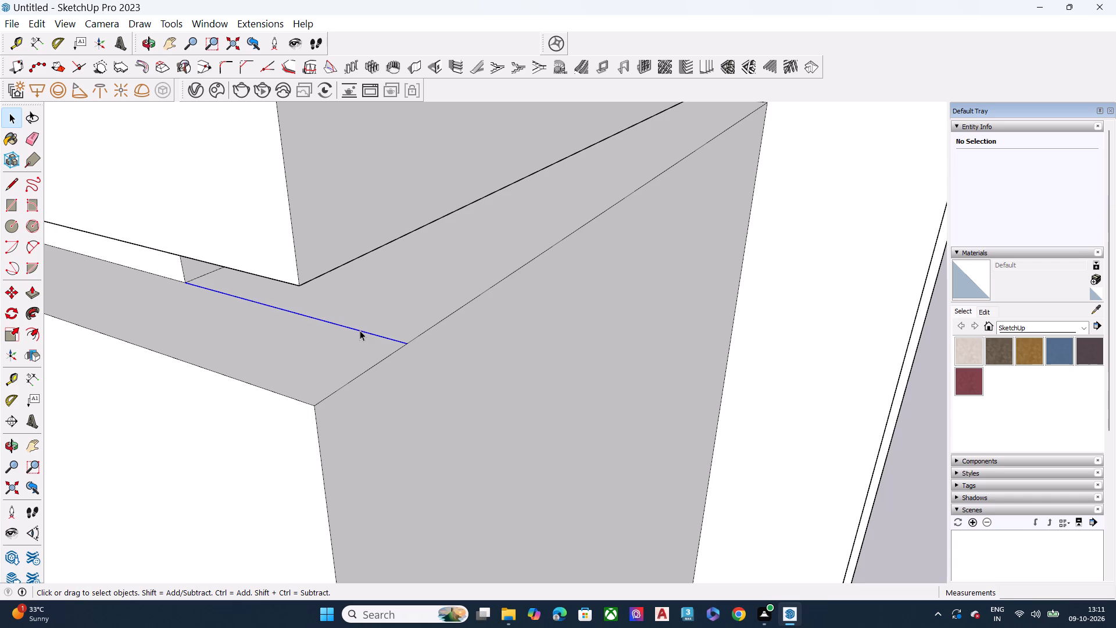
key(Delete)
Pull the third corner block's wide side face out flush with the block above it.
scroll(370, 331, down, 11)
scroll(373, 321, up, 1)
scroll(373, 321, down, 4)
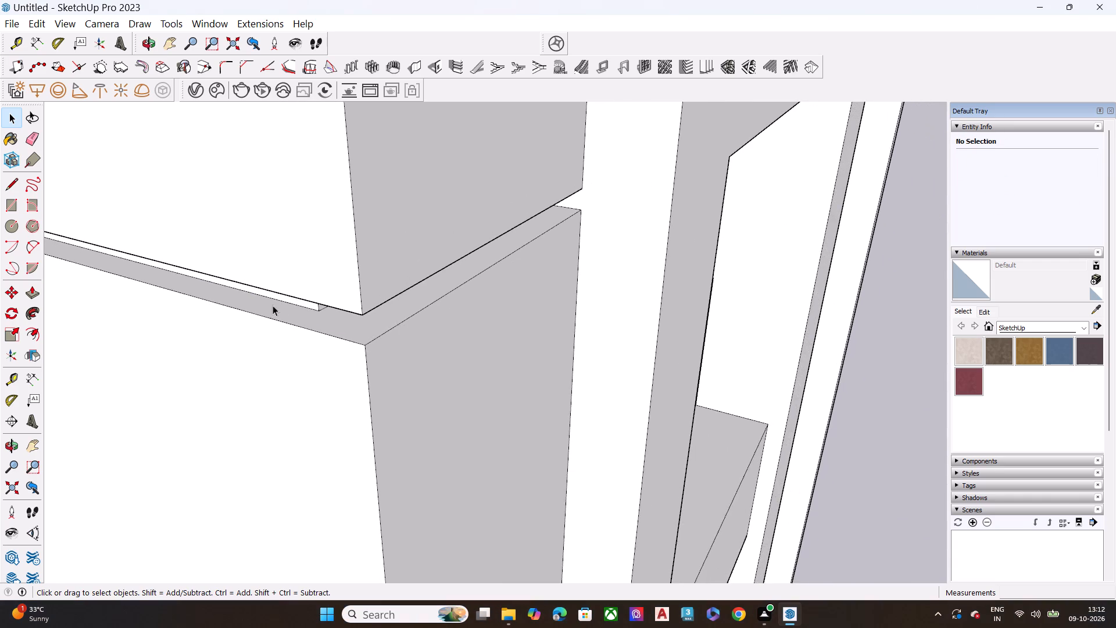
scroll(329, 300, down, 9)
scroll(551, 292, up, 1)
scroll(525, 291, down, 8)
middle_drag(463, 348, 365, 264)
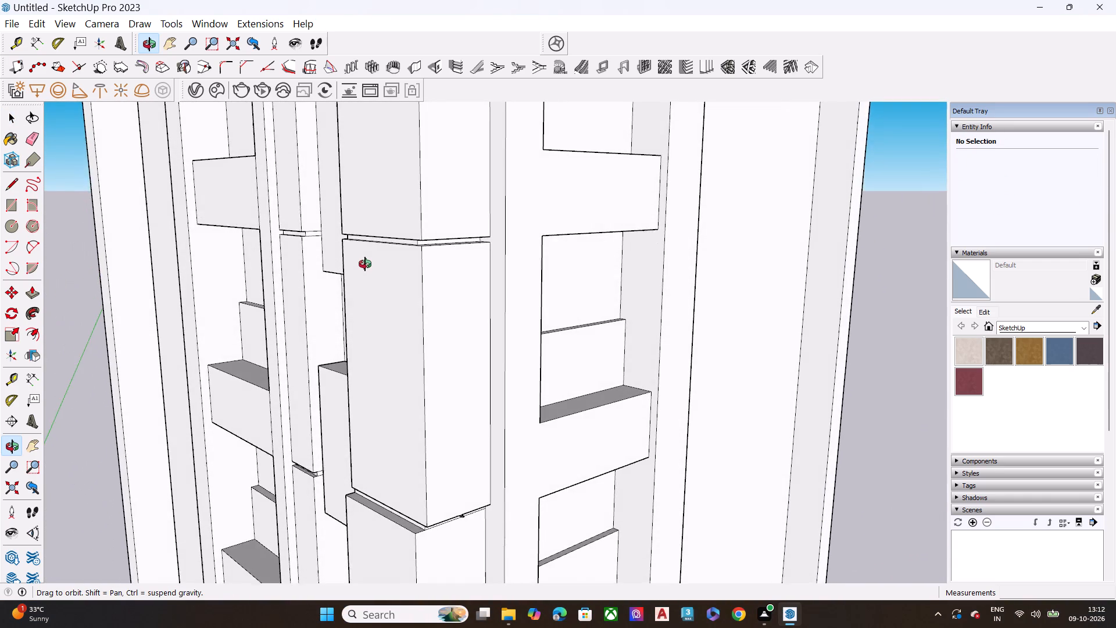
middle_drag(365, 264, 368, 249)
middle_drag(428, 256, 272, 301)
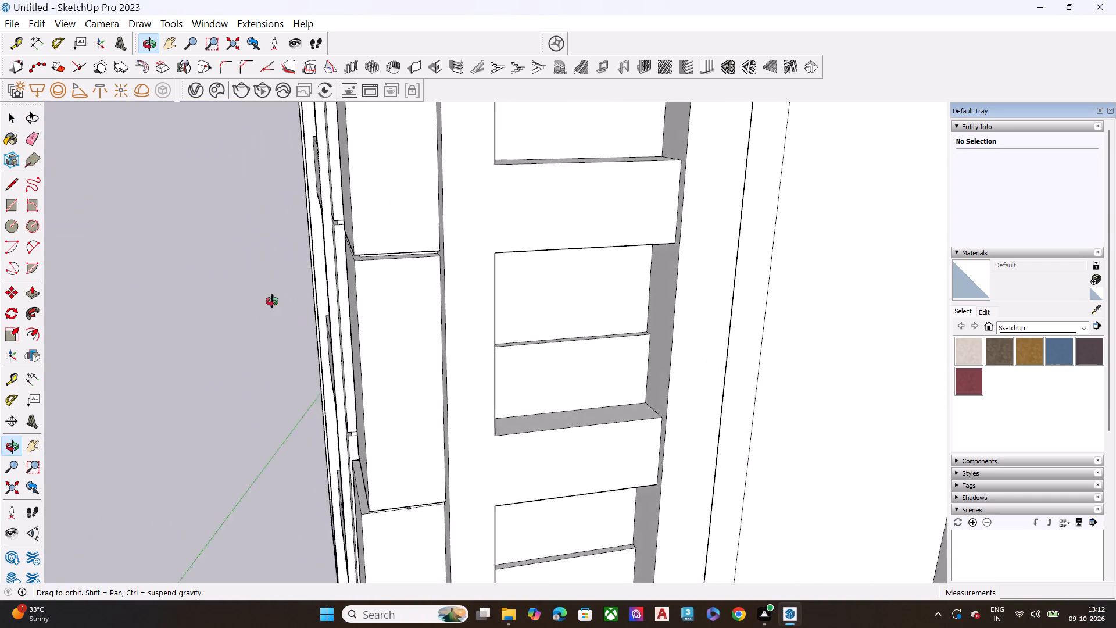
middle_drag(272, 301, 388, 244)
scroll(384, 278, down, 8)
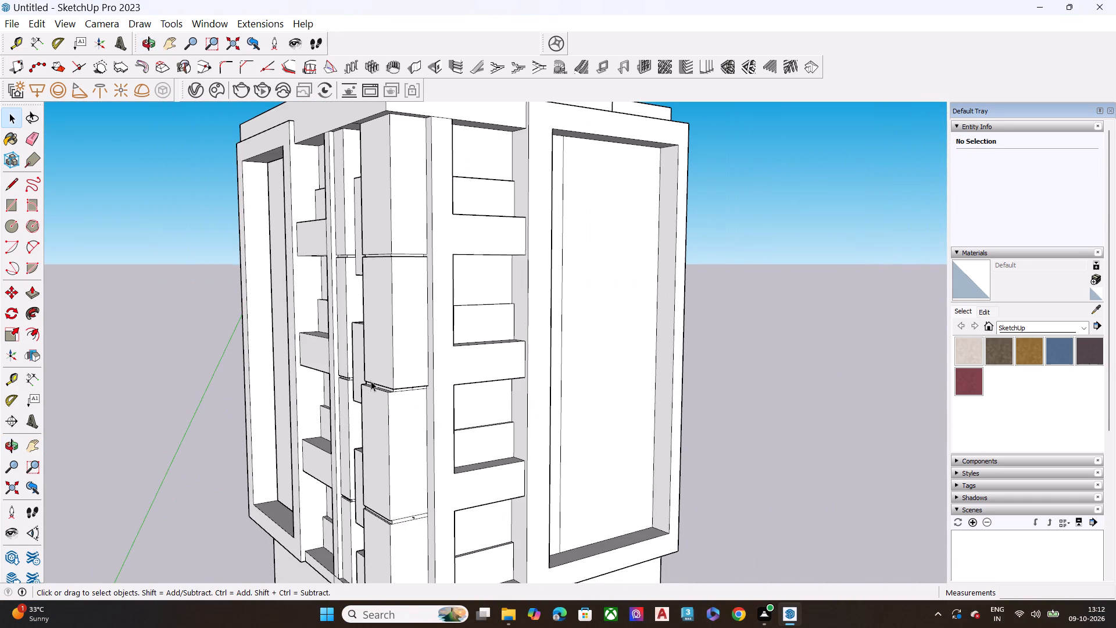
click(380, 407)
key(p)
drag(375, 407, 376, 396)
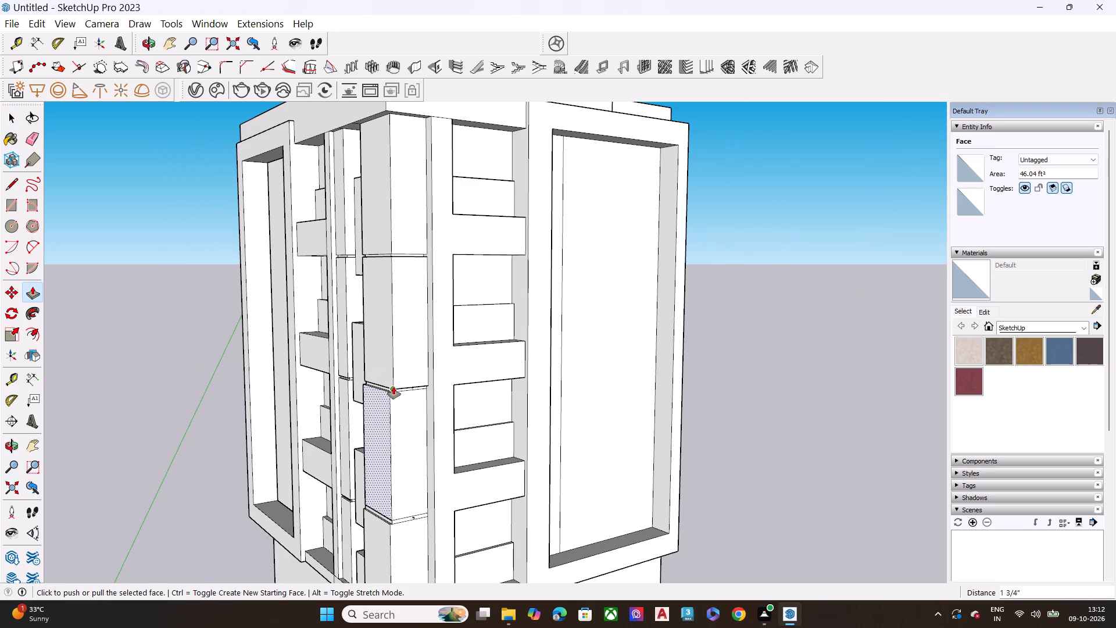
scroll(392, 387, up, 11)
click(360, 431)
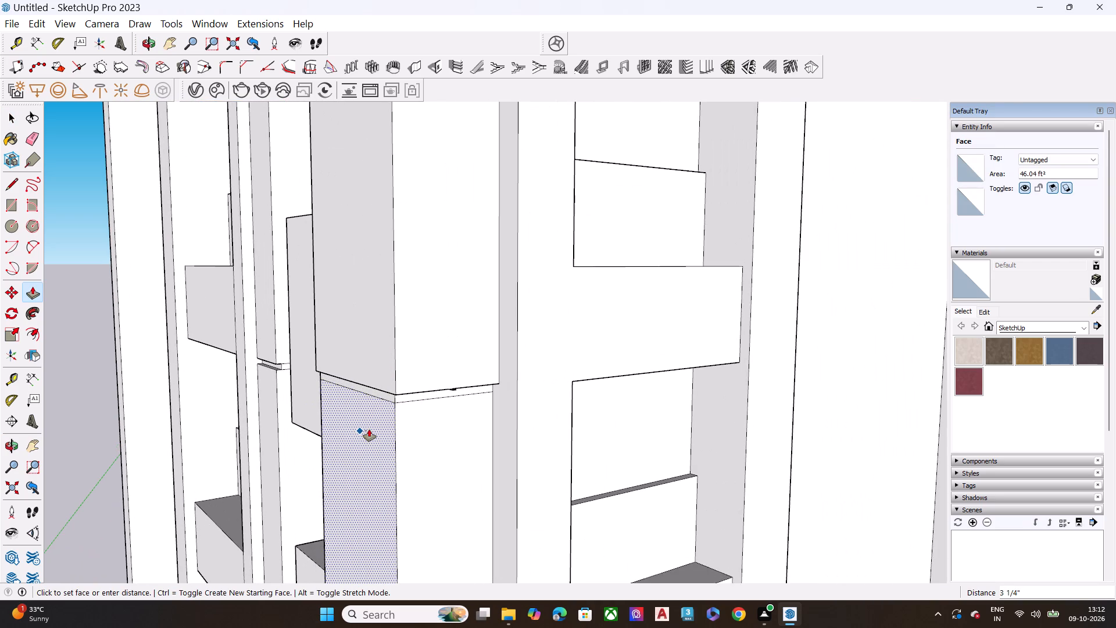
click(395, 391)
key(space)
Push the groove's recessed strip slightly further in on the wide side, just above the third corner block.
middle_drag(380, 418, 337, 418)
scroll(337, 418, up, 3)
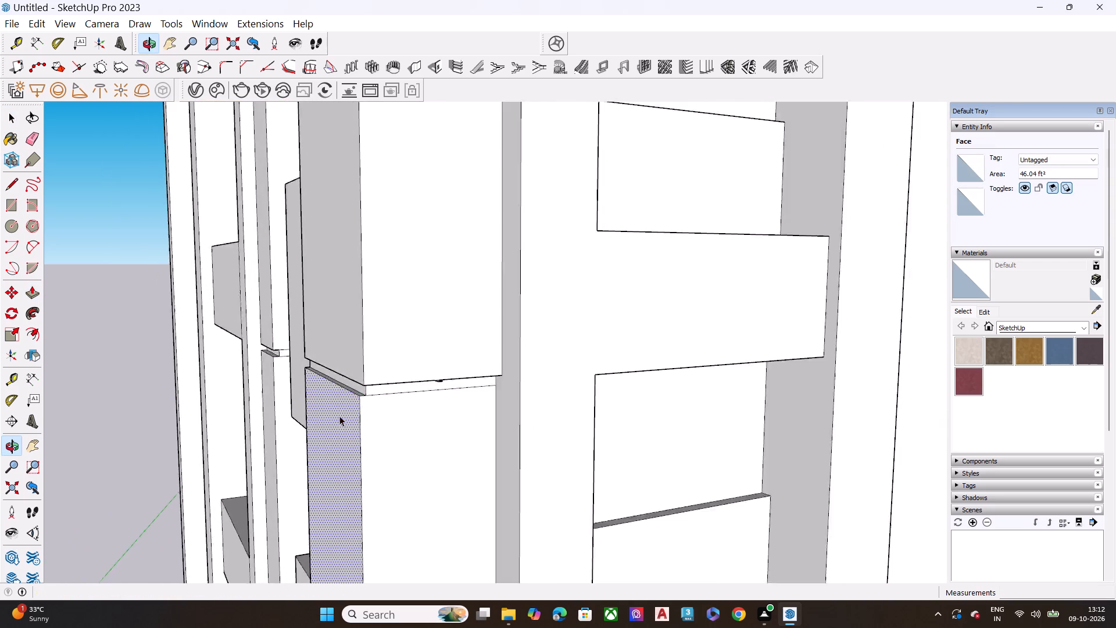
scroll(339, 416, up, 7)
click(364, 370)
key(p)
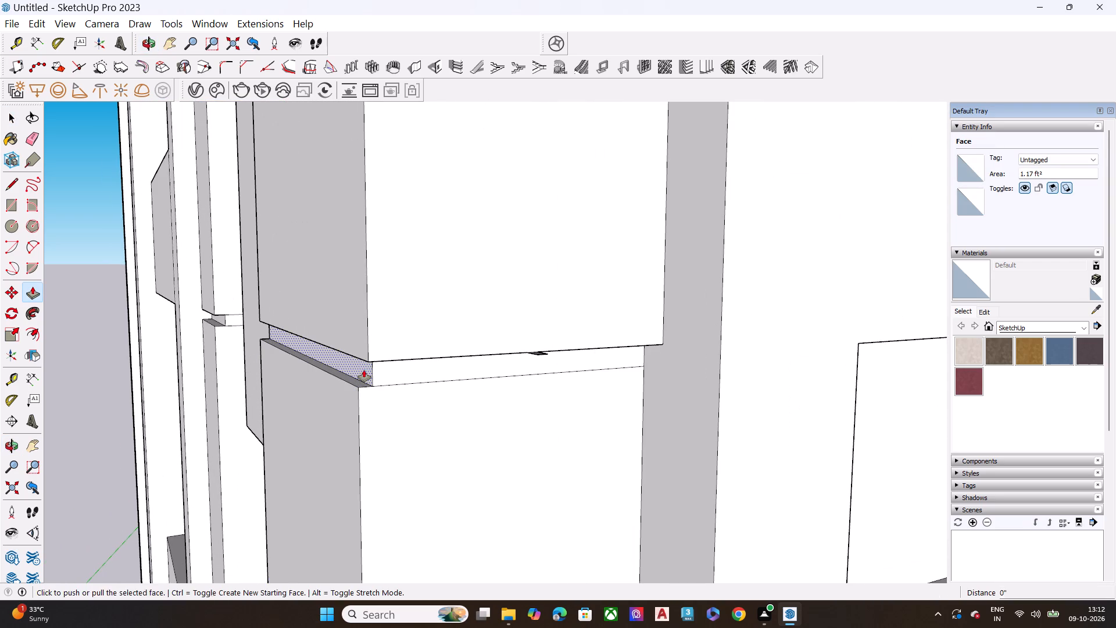
click(364, 370)
click(379, 370)
key(space)
Push the same groove's recessed strip on the block's narrow side in by about 3".
click(414, 372)
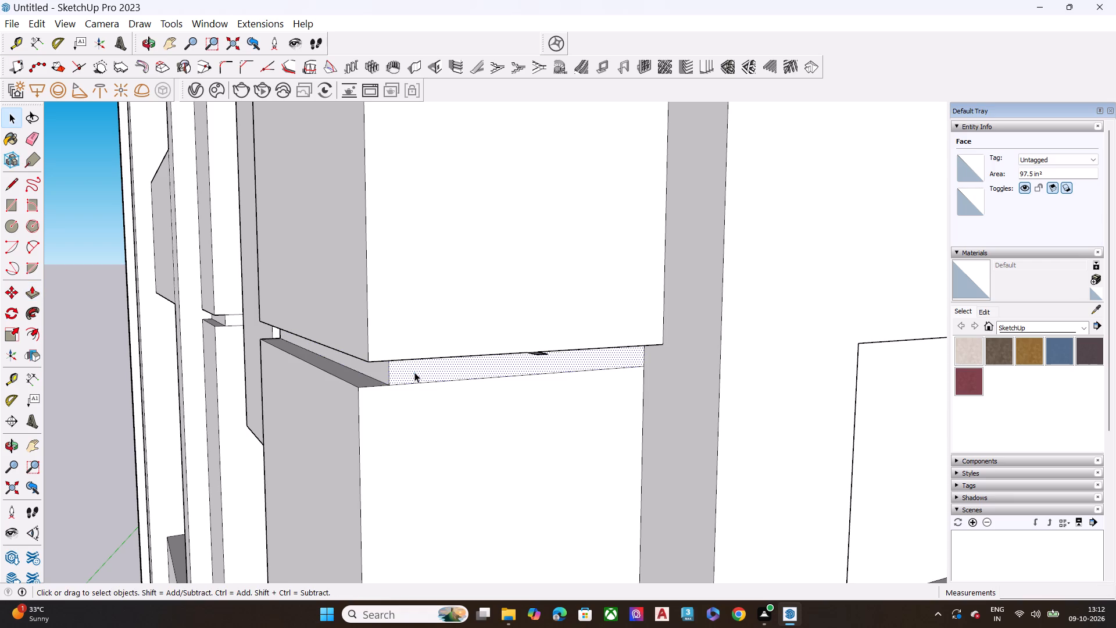
key(p)
click(414, 372)
scroll(395, 375, down, 20)
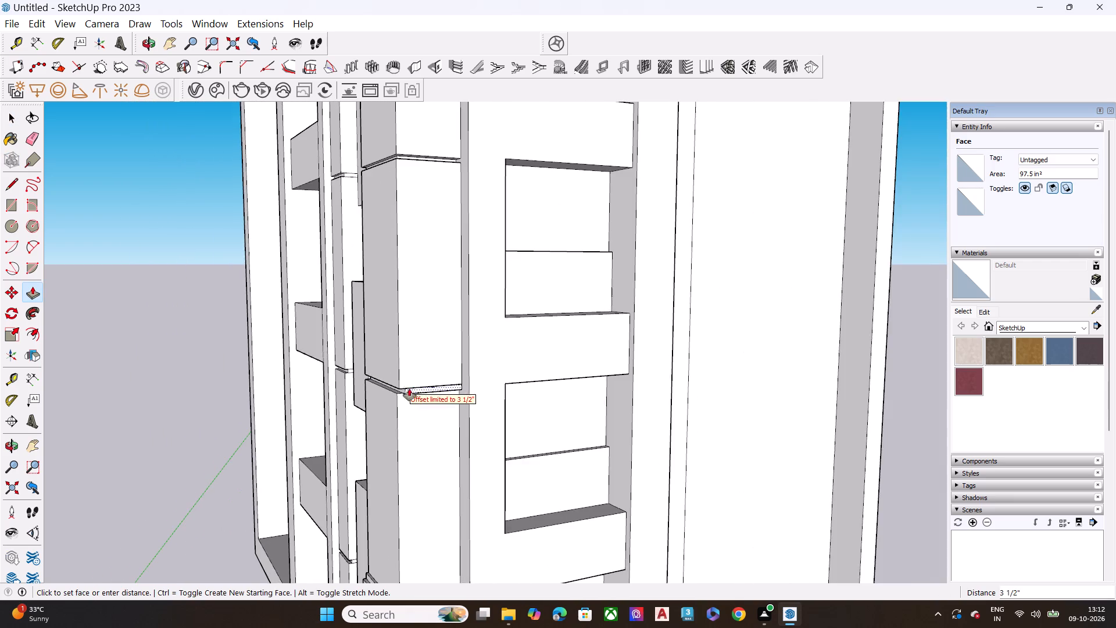
scroll(400, 219, up, 4)
scroll(405, 154, up, 1)
middle_drag(405, 154, 421, 283)
scroll(384, 239, up, 6)
middle_drag(412, 251, 411, 244)
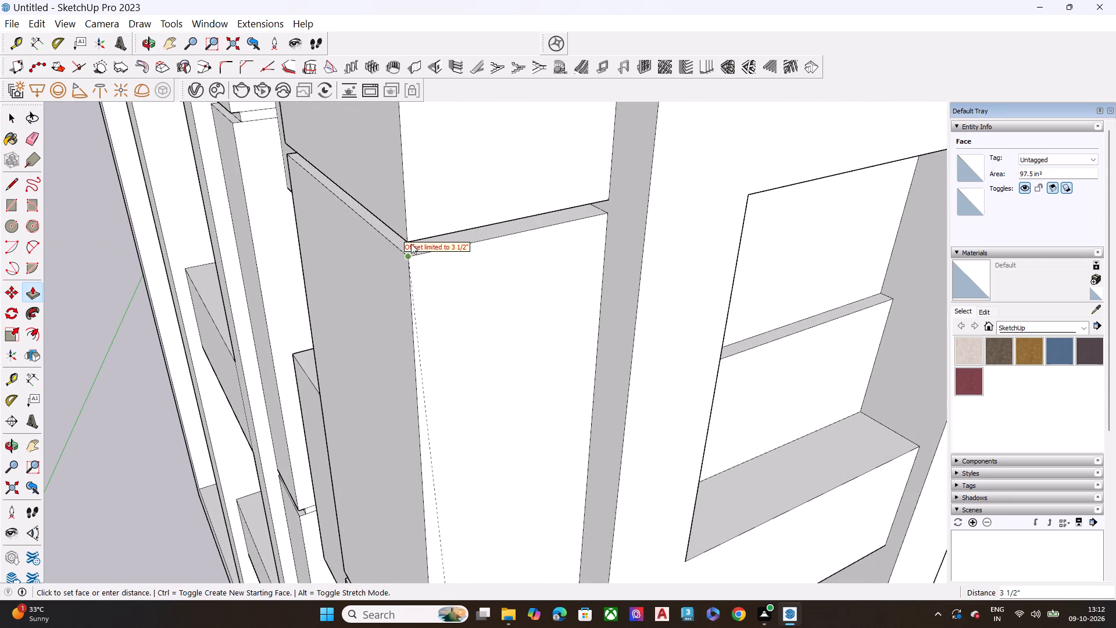
middle_drag(411, 244, 407, 176)
middle_drag(418, 250, 408, 195)
scroll(423, 316, down, 5)
middle_drag(428, 342, 416, 274)
scroll(421, 216, up, 15)
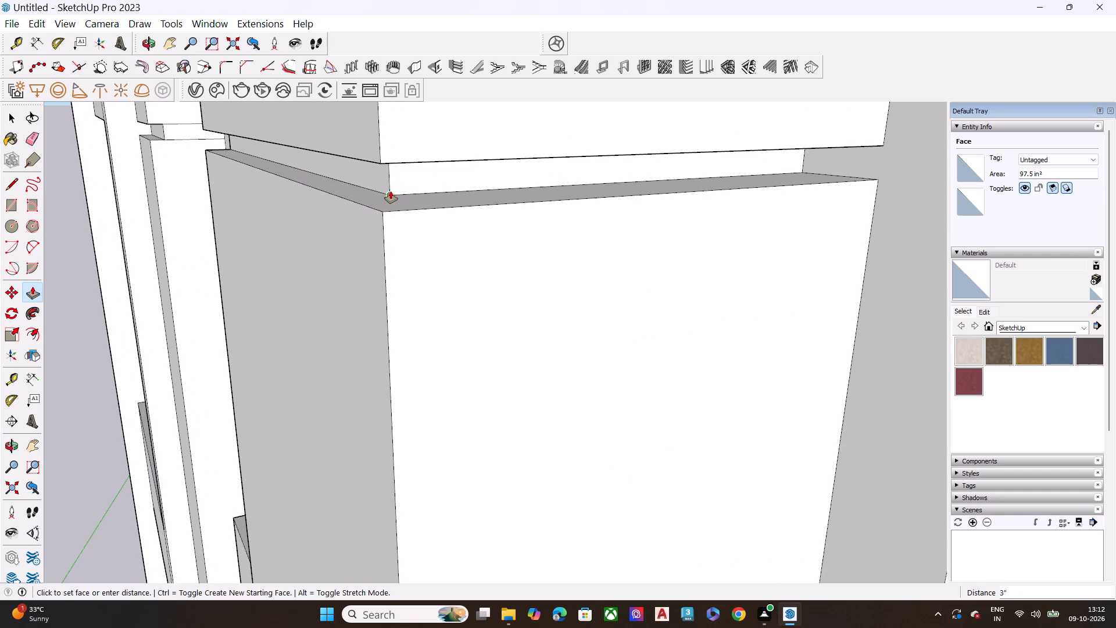
click(390, 191)
key(space)
Delete the small leftover face and its two short edges at the second corner block's bottom edge, on the narrow side.
scroll(405, 187, down, 6)
scroll(432, 185, up, 1)
scroll(438, 185, down, 11)
scroll(441, 174, up, 1)
scroll(443, 174, down, 3)
scroll(446, 181, up, 1)
scroll(446, 181, down, 2)
scroll(446, 181, up, 1)
scroll(447, 181, down, 3)
scroll(459, 200, up, 1)
scroll(460, 202, down, 5)
scroll(466, 205, up, 1)
scroll(466, 205, down, 2)
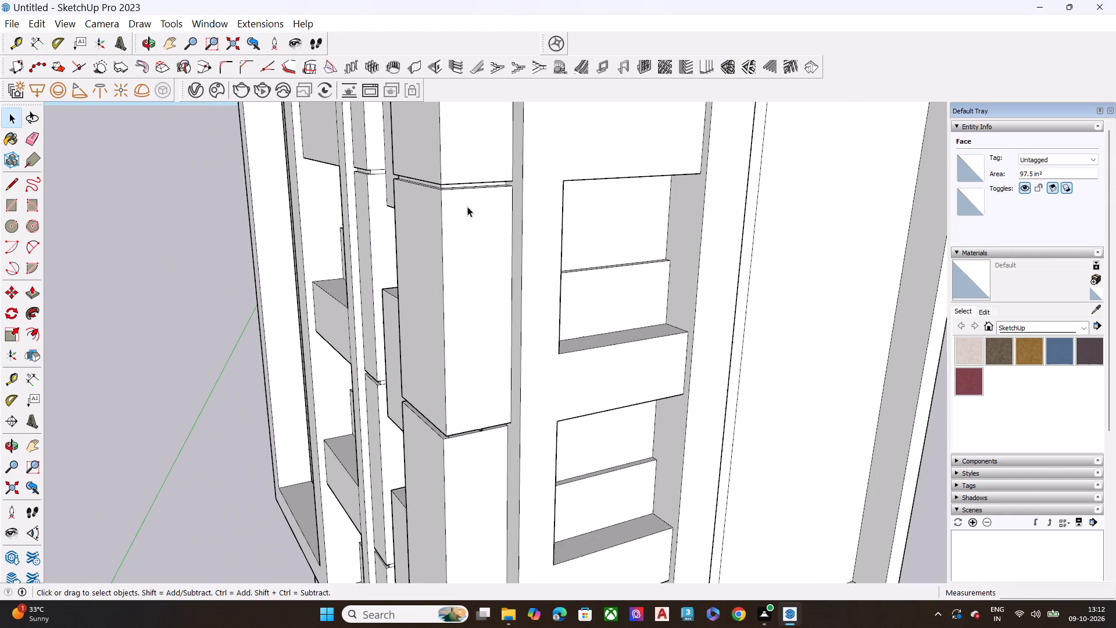
middle_drag(448, 424, 524, 454)
scroll(524, 454, up, 10)
middle_drag(470, 425, 495, 517)
scroll(494, 517, up, 10)
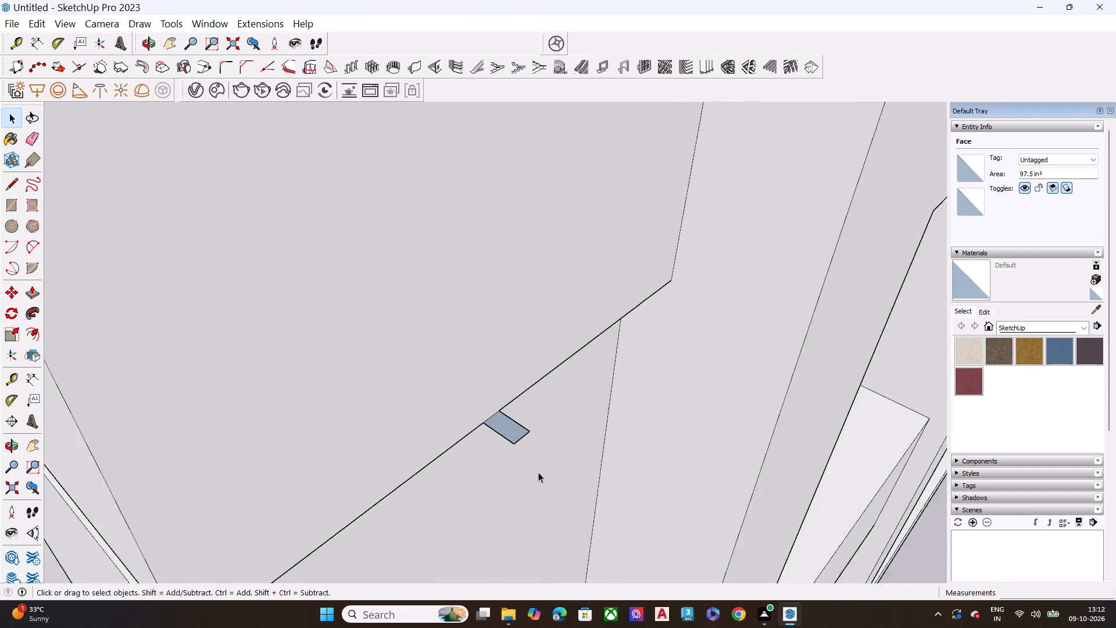
click(516, 434)
key(Home)
key(Delete)
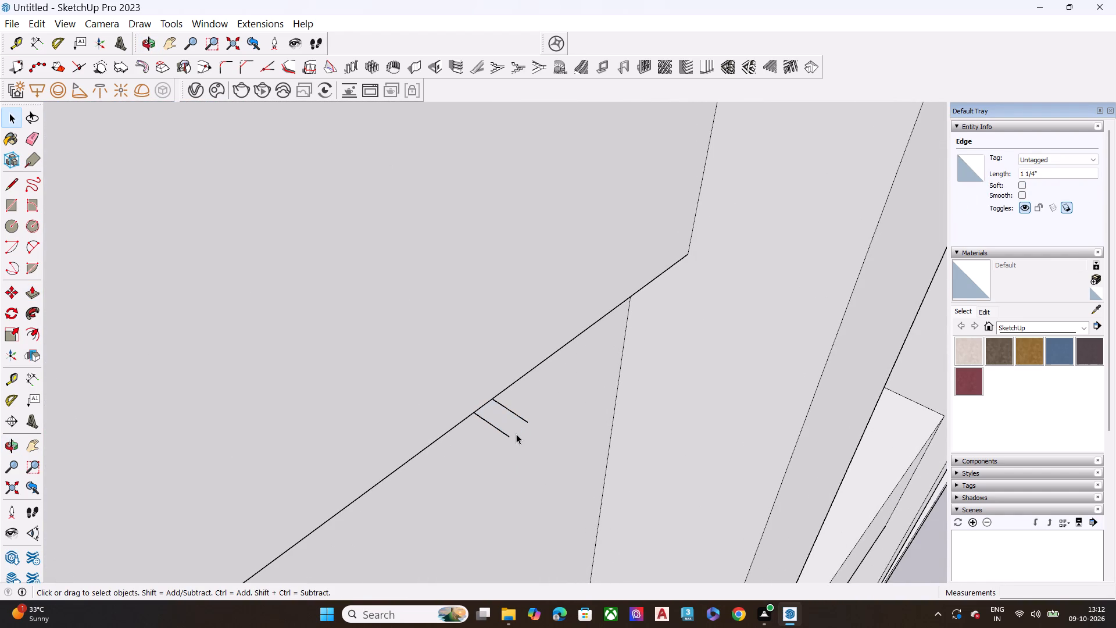
click(518, 413)
click(517, 416)
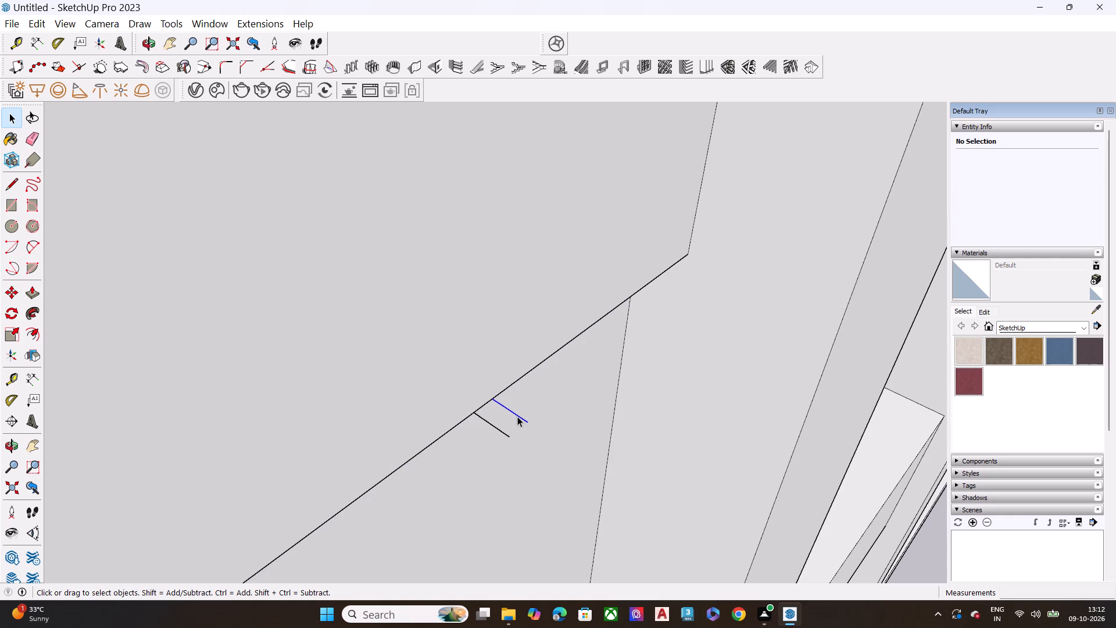
key(Delete)
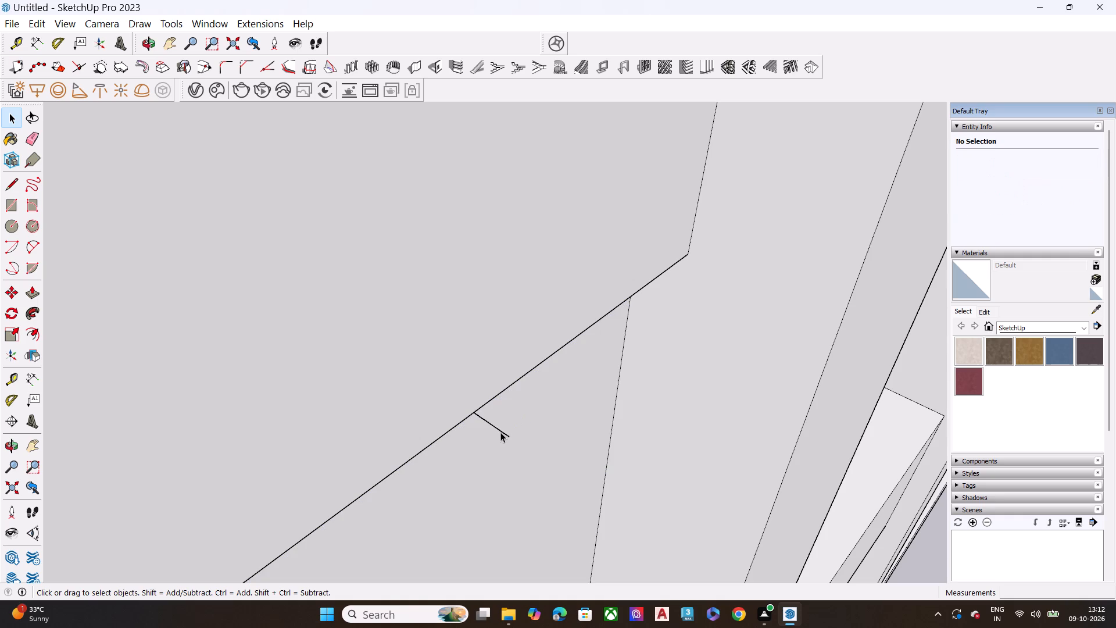
click(500, 432)
key(Delete)
Pull the third corner block's narrow side face out until it lines up with the block above.
scroll(425, 401, down, 7)
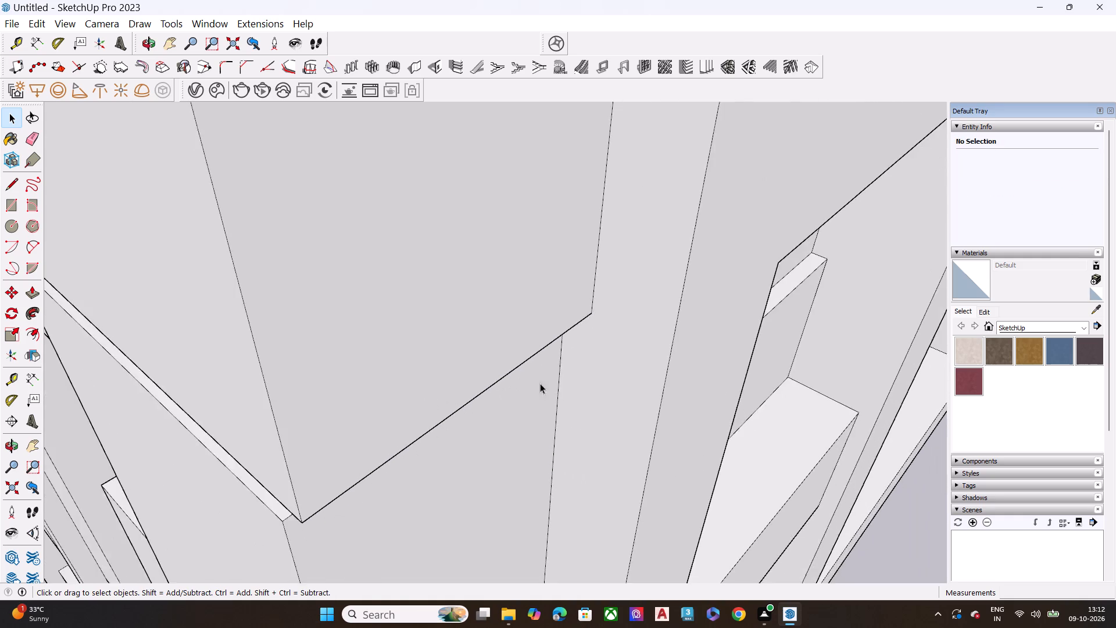
scroll(511, 380, down, 14)
middle_drag(494, 429, 483, 336)
key(space)
click(480, 363)
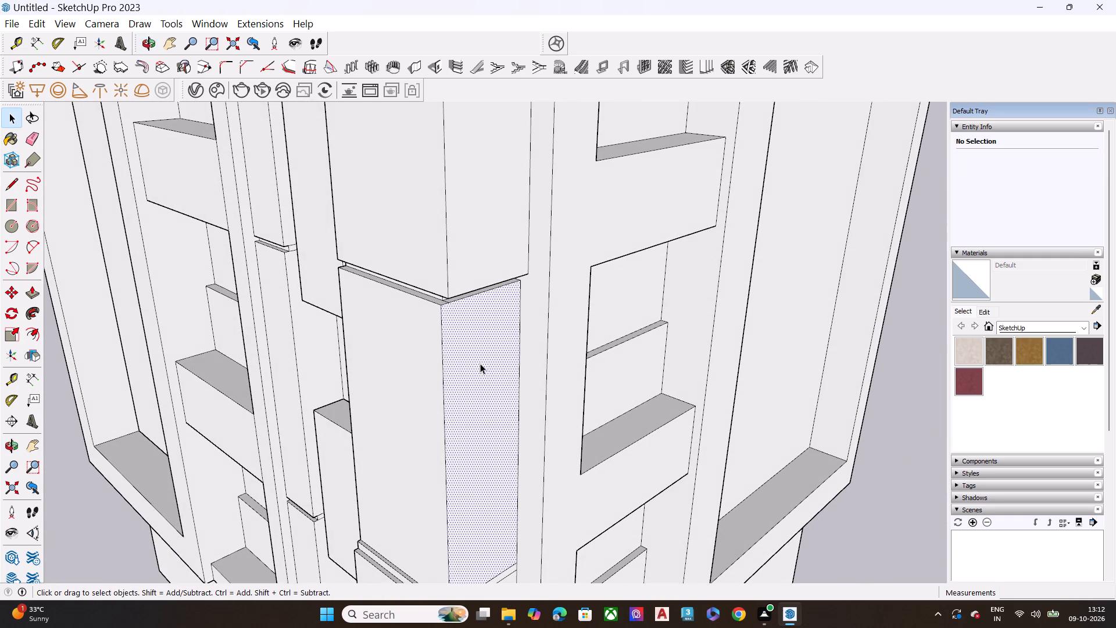
key(p)
click(480, 363)
click(527, 273)
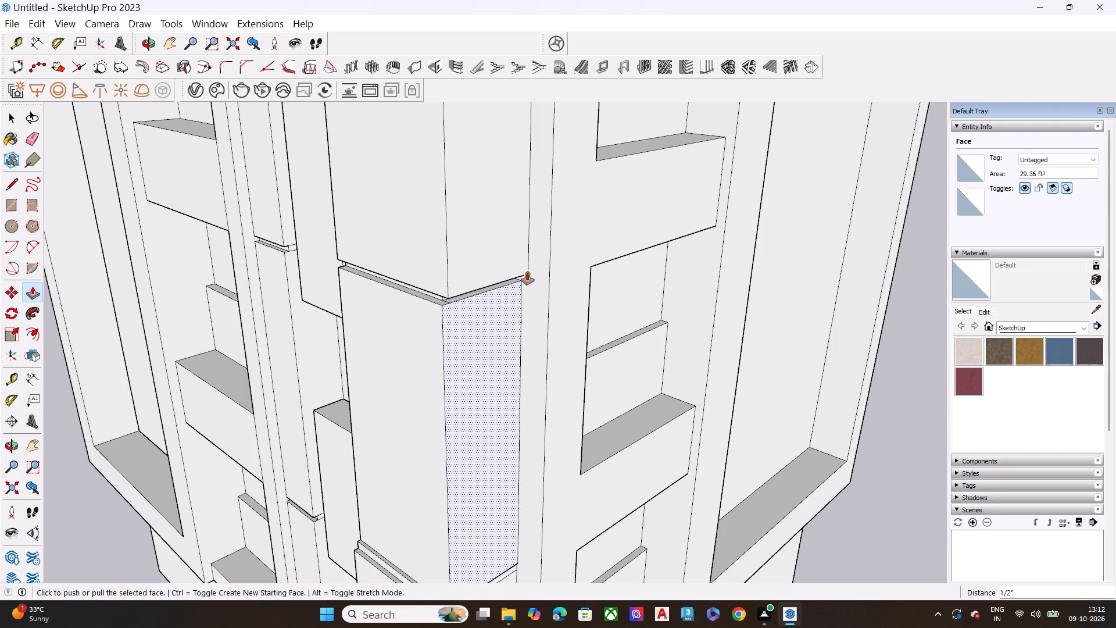
middle_drag(476, 347, 538, 383)
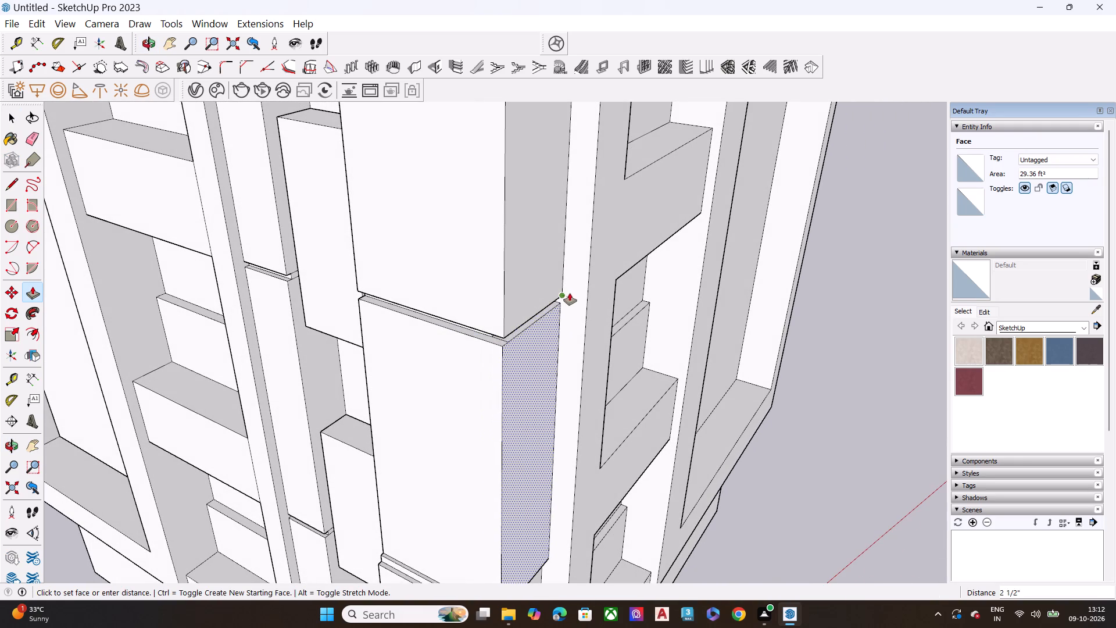
click(568, 288)
scroll(565, 288, up, 7)
scroll(563, 288, down, 1)
scroll(563, 288, up, 5)
middle_drag(545, 326, 545, 264)
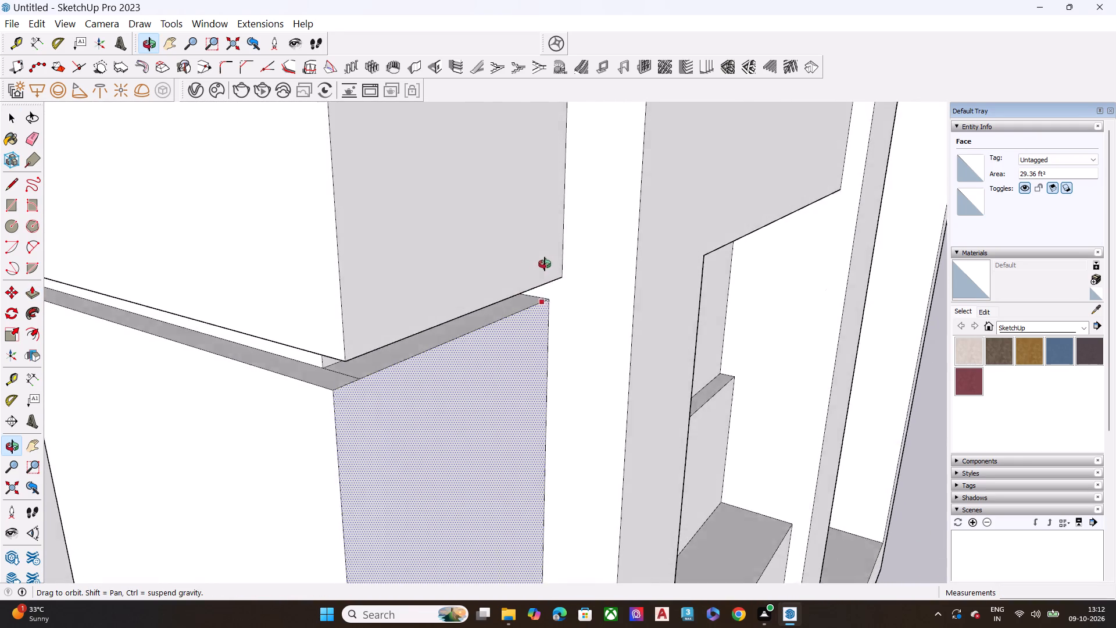
middle_drag(545, 264, 563, 252)
drag(519, 399, 521, 390)
click(568, 265)
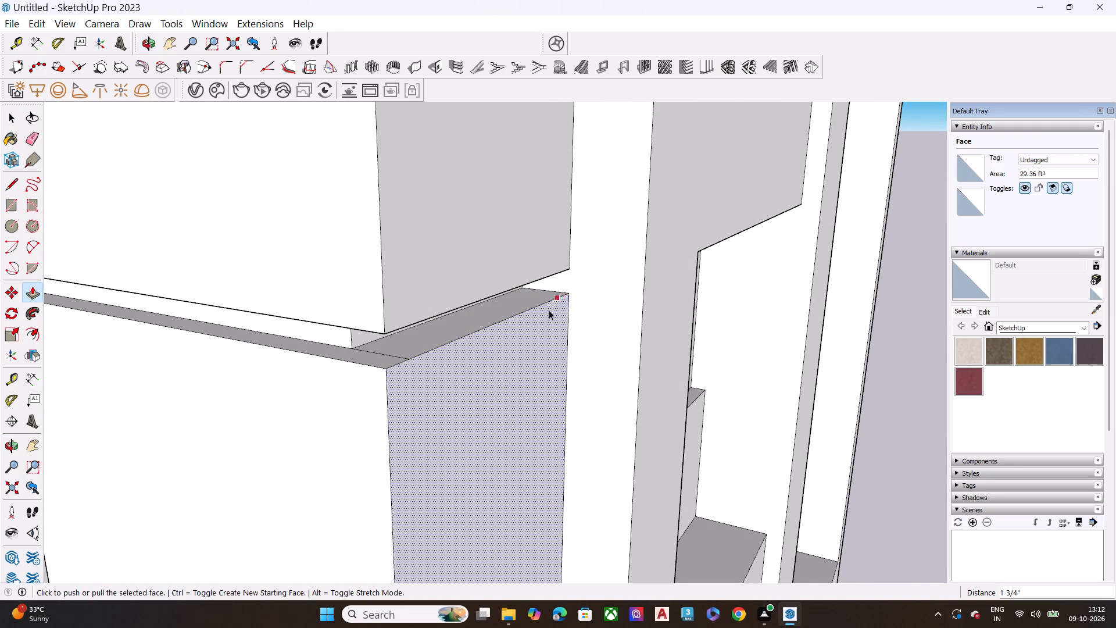
key(space)
Delete the leftover edge crossing the ledge at the corner on top of the third corner block.
middle_drag(392, 348, 402, 319)
scroll(398, 334, up, 7)
middle_drag(387, 331, 417, 459)
scroll(415, 454, up, 1)
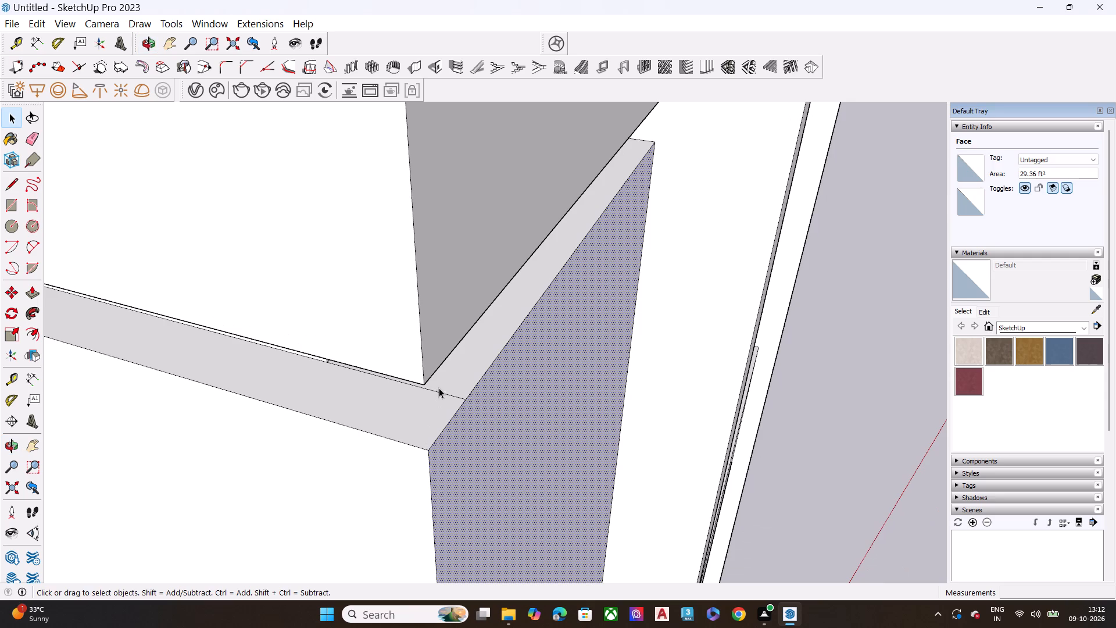
click(444, 392)
key(Delete)
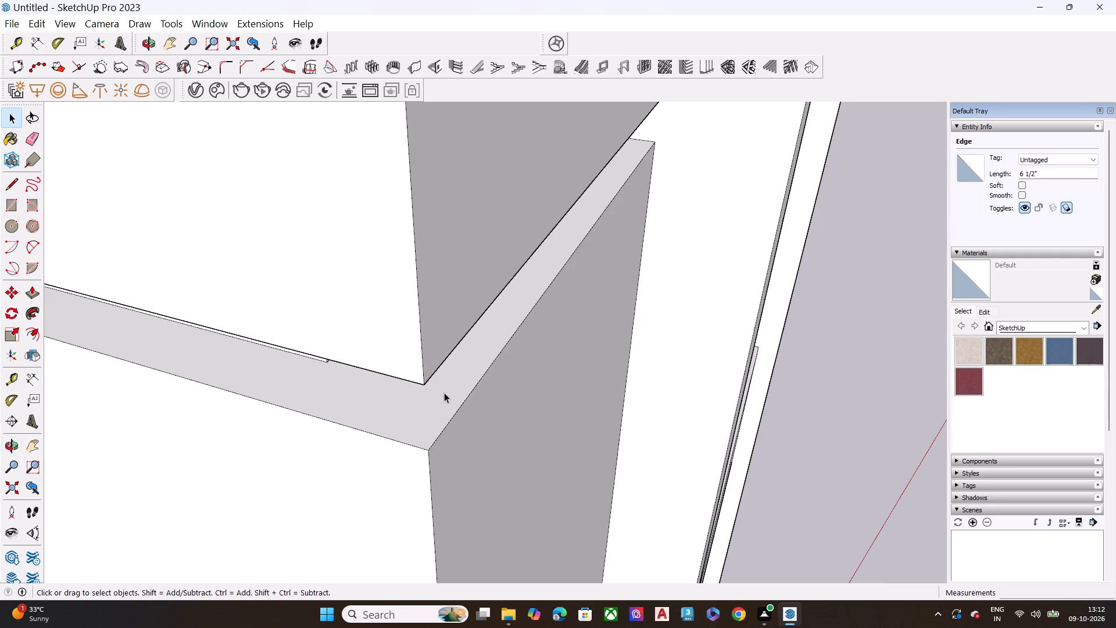
Push the wide-side strip of the groove above the third corner block in by about another 1".
scroll(341, 405, down, 9)
middle_drag(388, 473, 290, 325)
scroll(391, 315, down, 8)
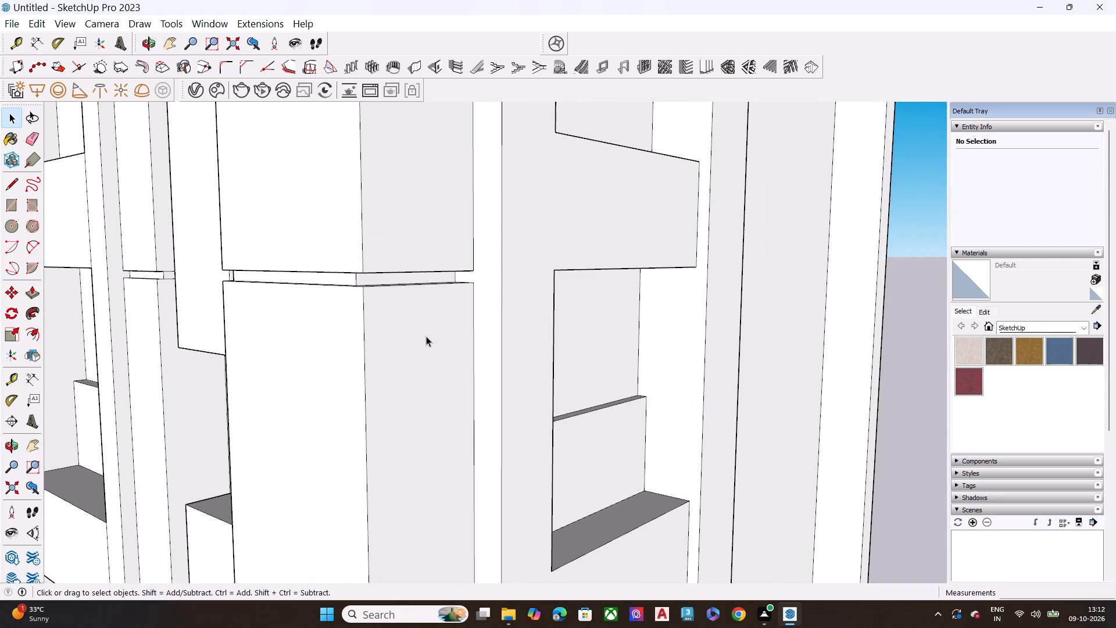
scroll(209, 266, up, 1)
scroll(209, 266, down, 4)
scroll(209, 266, up, 9)
middle_drag(404, 300, 255, 302)
scroll(352, 305, up, 3)
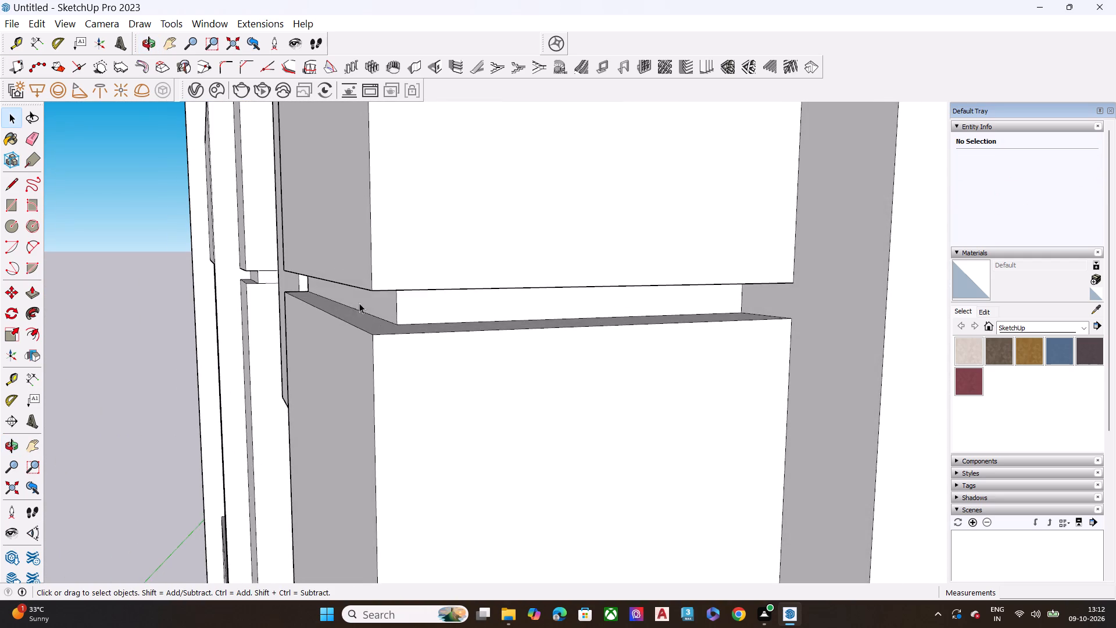
scroll(359, 303, up, 2)
click(376, 301)
key(p)
click(376, 301)
click(395, 300)
key(space)
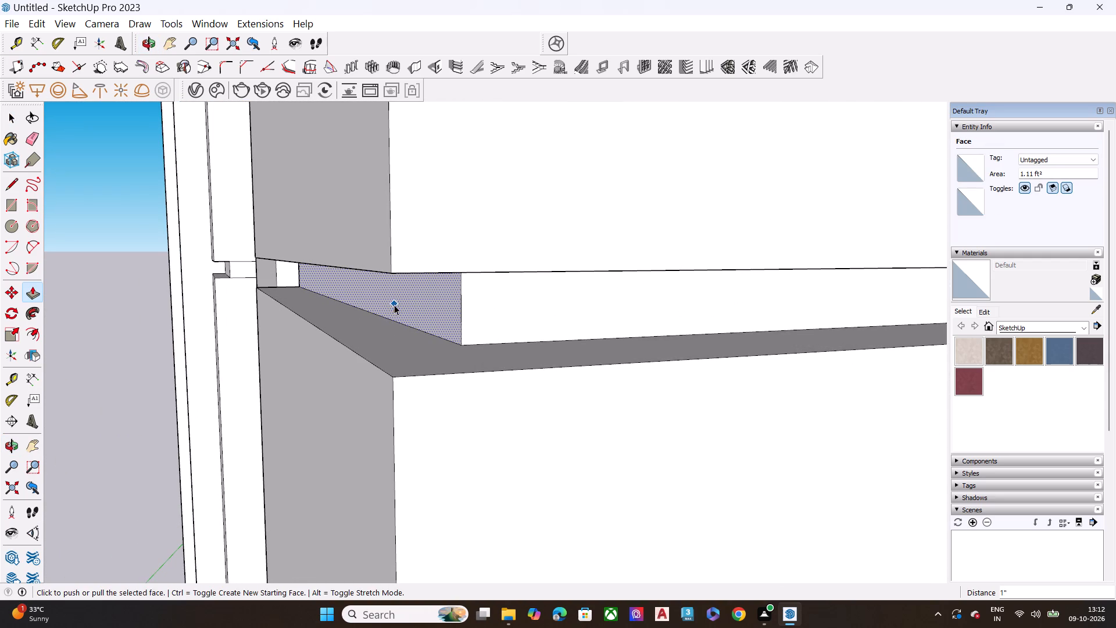
Delete the short stray edge on the corner block's narrow side face, just above the next groove down.
scroll(431, 322, down, 5)
middle_drag(422, 344, 807, 342)
scroll(407, 315, down, 7)
middle_drag(456, 367, 444, 363)
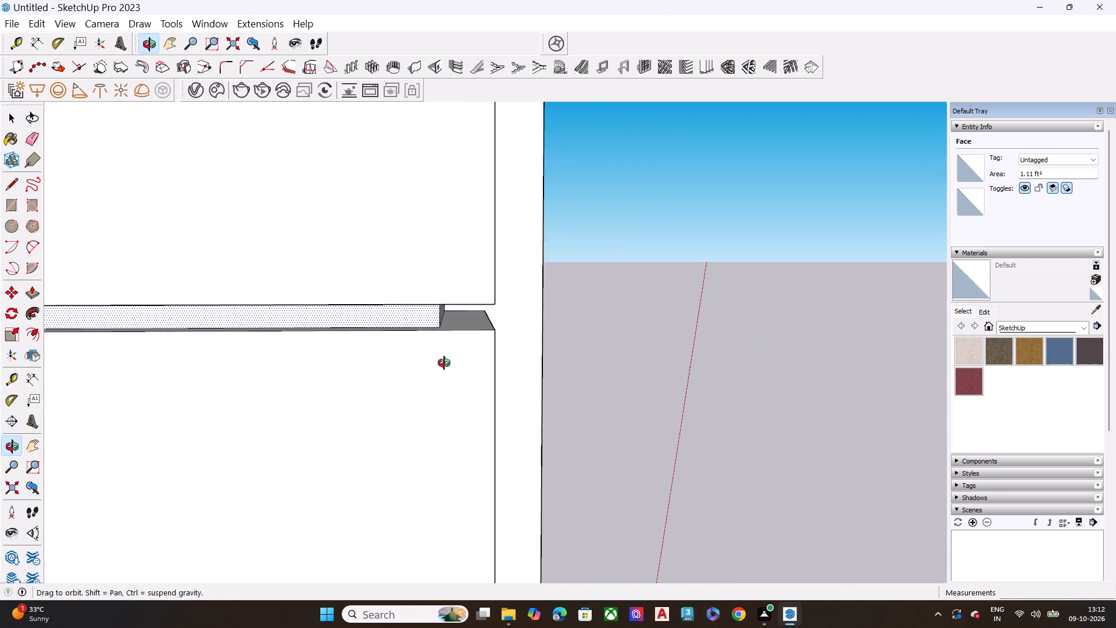
middle_drag(444, 363, 380, 347)
scroll(428, 322, down, 6)
scroll(430, 322, up, 1)
scroll(431, 322, down, 10)
scroll(424, 322, up, 1)
scroll(424, 322, down, 10)
scroll(398, 493, up, 5)
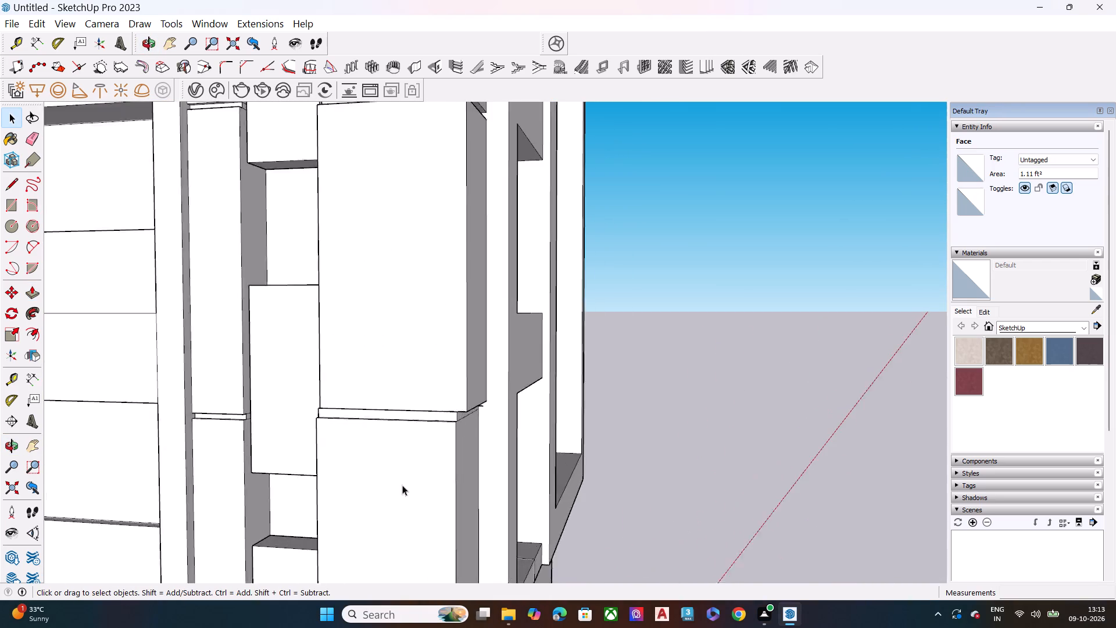
scroll(402, 485, up, 14)
middle_drag(488, 437, 476, 383)
click(530, 425)
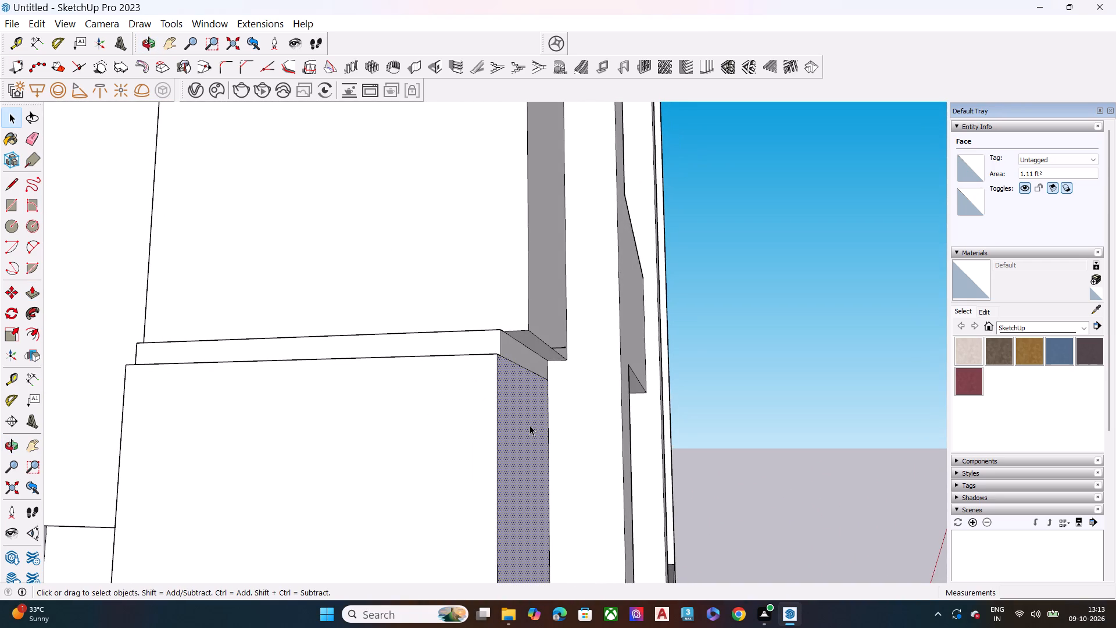
scroll(537, 353, up, 8)
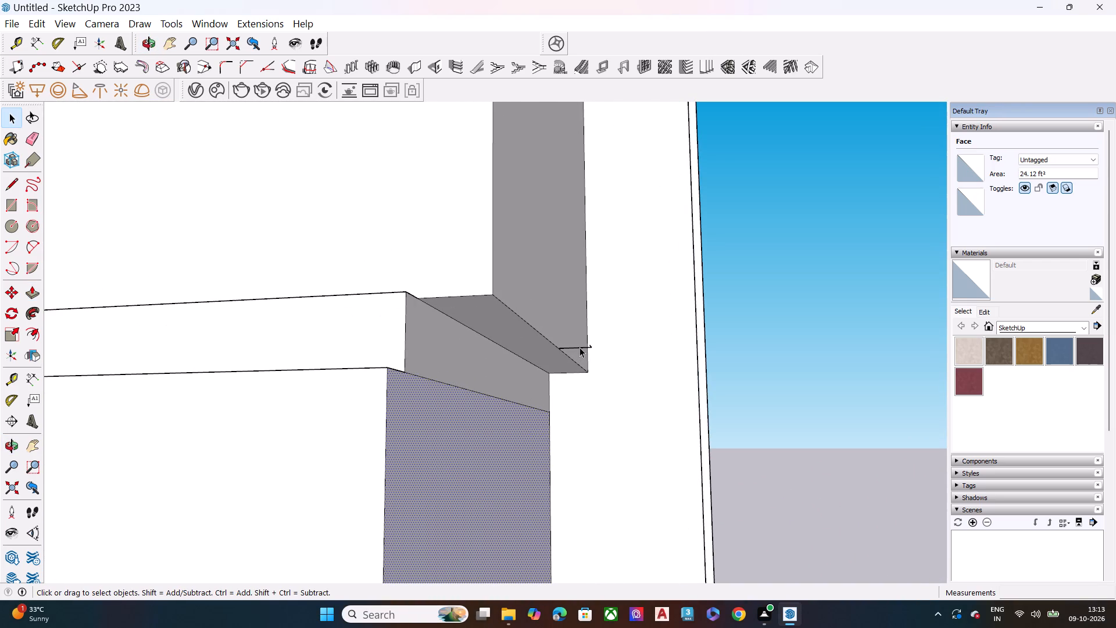
click(580, 347)
key(Delete)
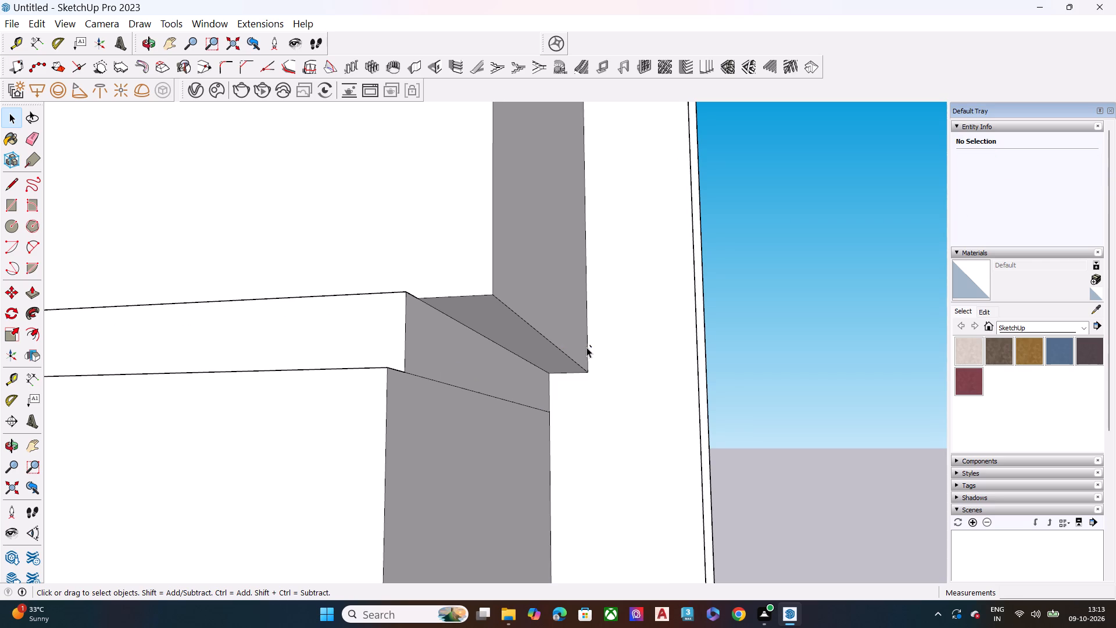
Delete the short stray edge in the narrow-side strip of the groove above the fourth corner block.
scroll(588, 344, up, 1)
middle_drag(588, 344, 392, 457)
click(558, 370)
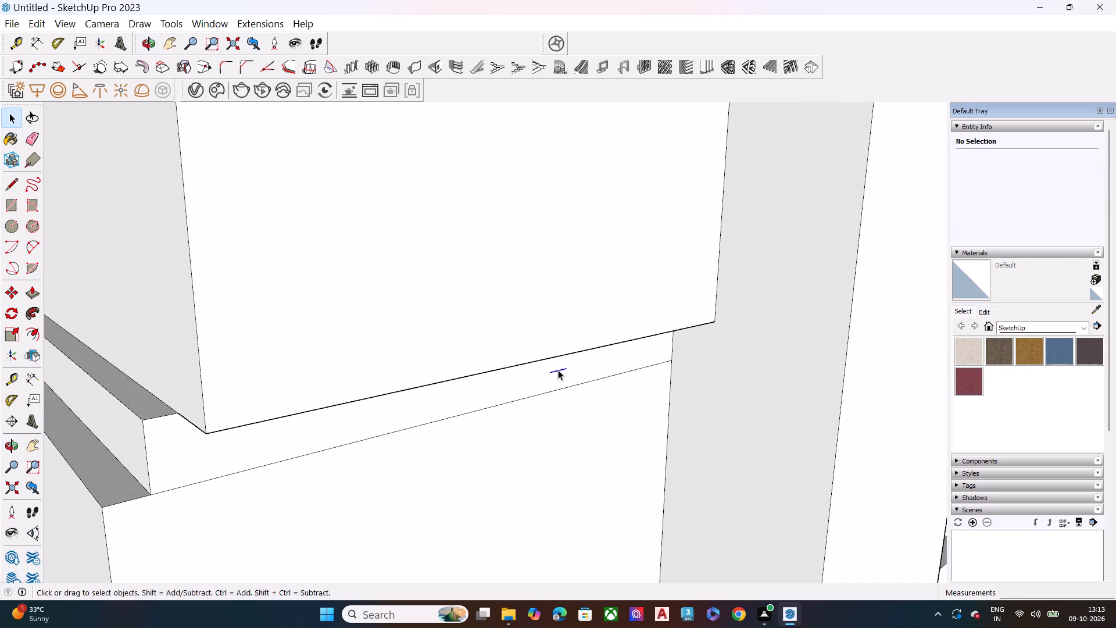
key(Delete)
Pull the fourth corner block's narrow side face out about 3 1/2" until it lines up with the block above.
scroll(517, 373, down, 6)
middle_drag(382, 497, 423, 493)
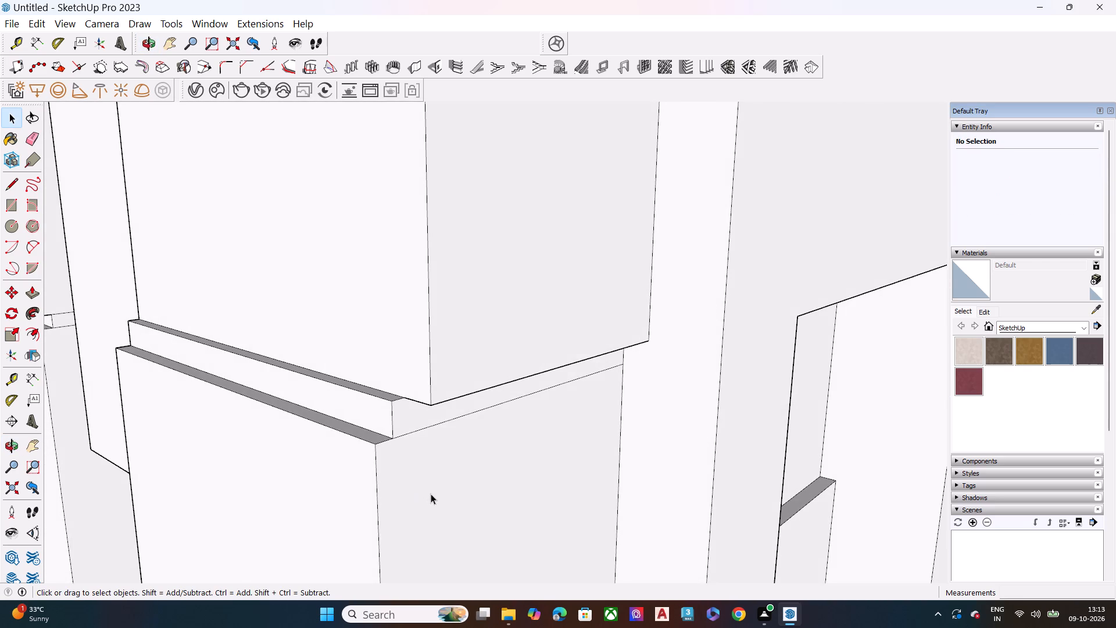
click(431, 494)
key(p)
click(431, 494)
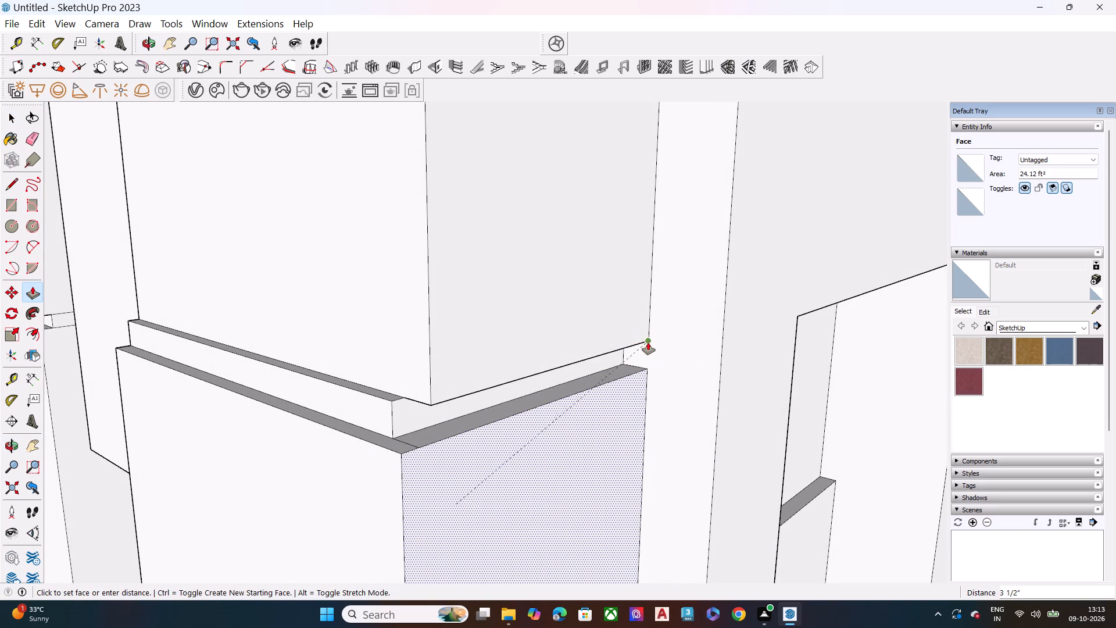
click(648, 342)
key(space)
Erase the leftover edge crossing the ledge at the corner on top of the fourth corner block.
middle_drag(383, 445, 397, 508)
scroll(415, 505, up, 5)
key(e)
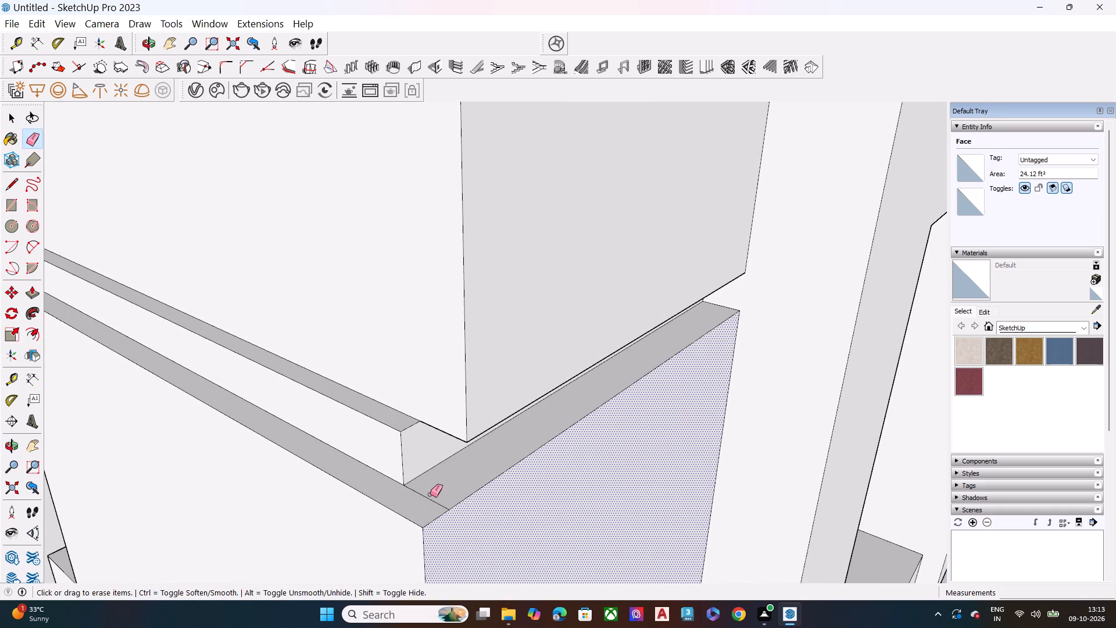
click(430, 499)
key(space)
Push the fourth corner block's wide side face in until it lines up with the block above.
scroll(457, 489, down, 6)
middle_drag(364, 411, 335, 361)
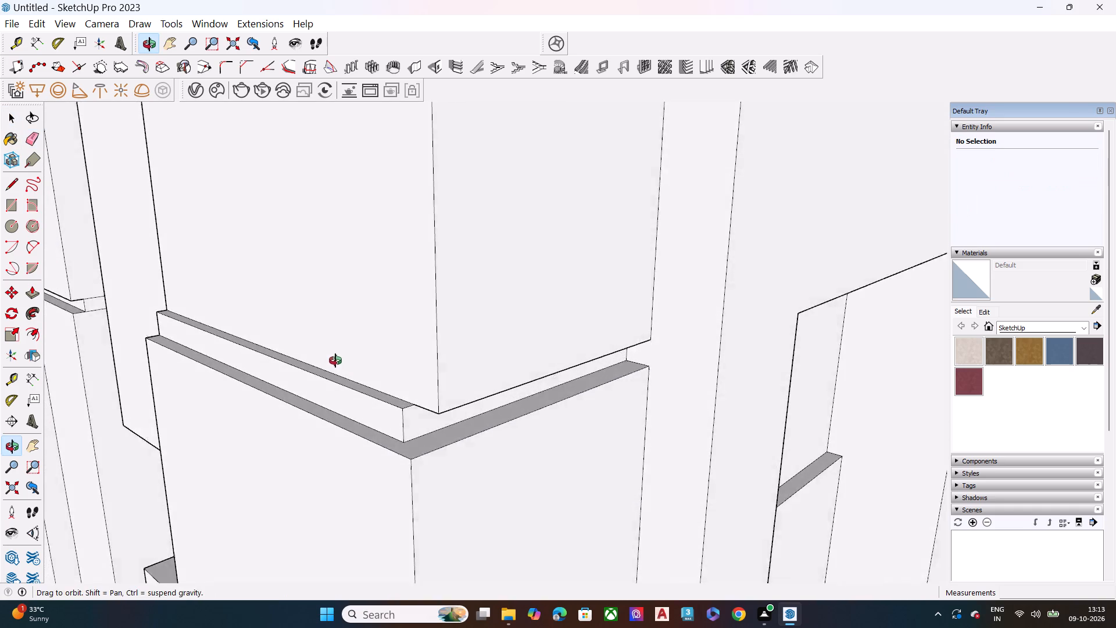
middle_drag(335, 361, 335, 360)
scroll(396, 373, up, 5)
scroll(434, 406, up, 1)
middle_drag(425, 406, 266, 390)
scroll(458, 414, down, 15)
scroll(418, 436, up, 2)
scroll(409, 439, down, 11)
scroll(384, 301, up, 8)
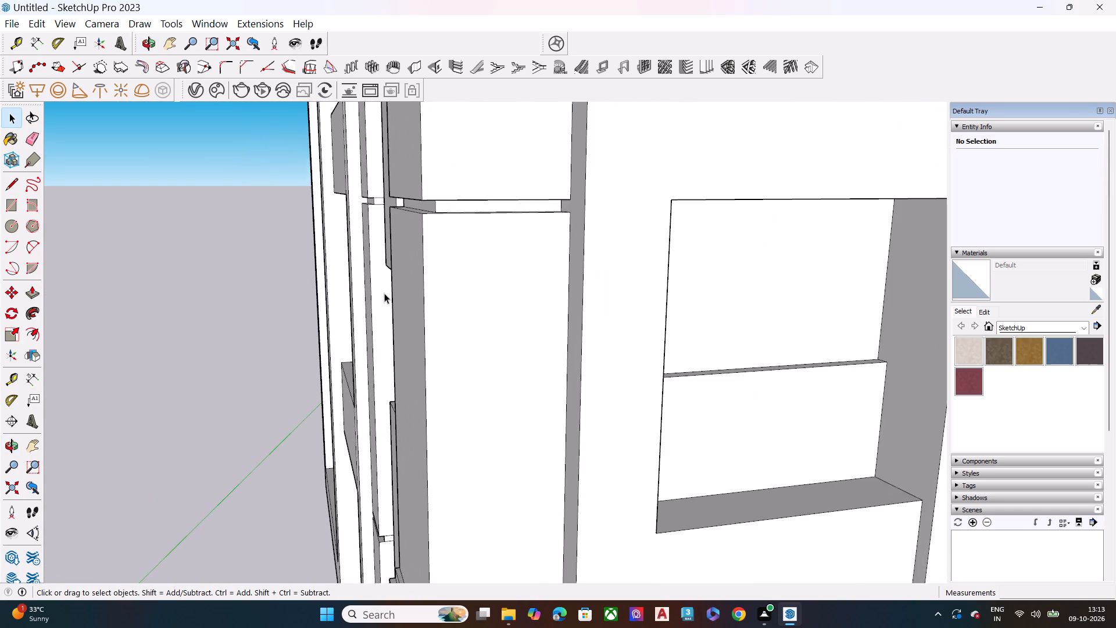
scroll(378, 282, down, 9)
scroll(396, 393, up, 6)
middle_drag(410, 458, 398, 438)
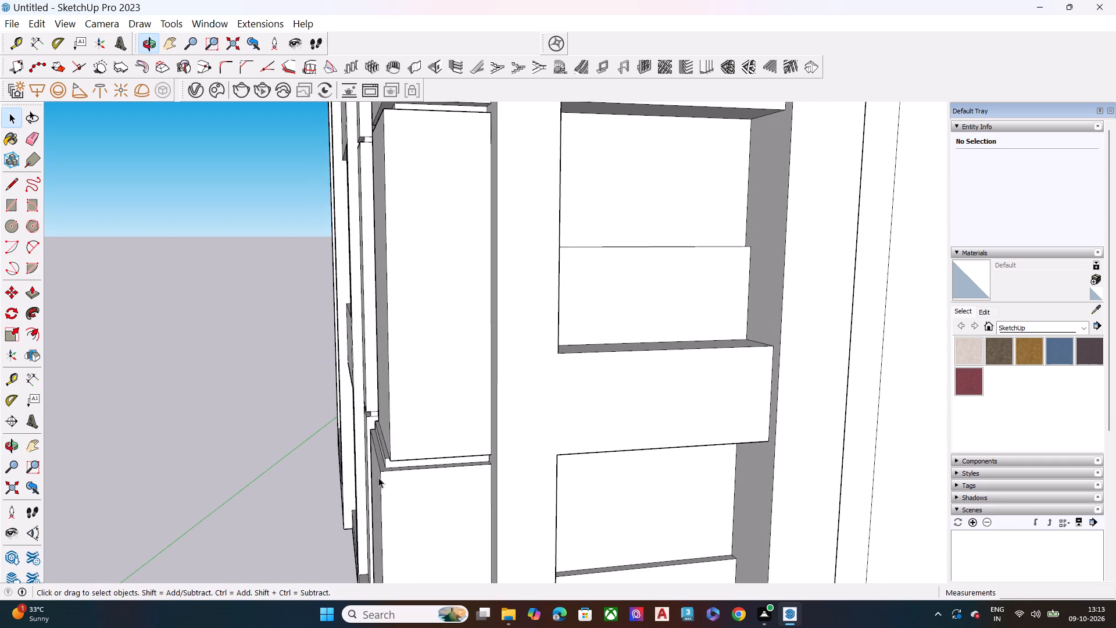
middle_drag(372, 490, 430, 485)
click(425, 493)
key(p)
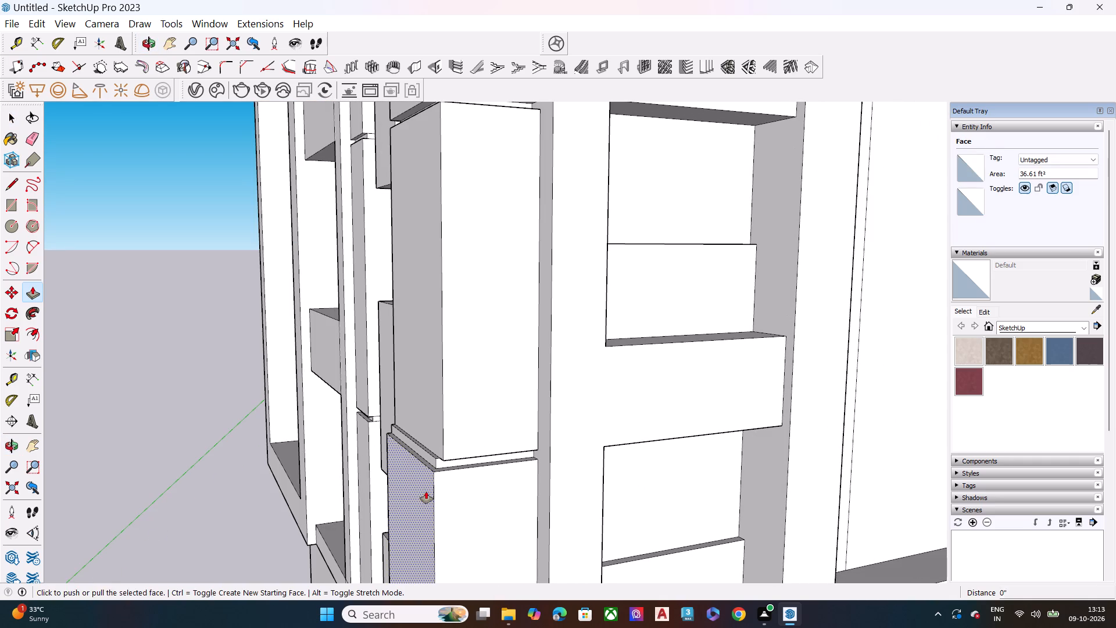
click(426, 491)
click(446, 458)
key(space)
Push the wide-side strip of the groove above the fourth corner block in to match the depth of the groove above.
scroll(428, 455, up, 5)
scroll(427, 455, down, 2)
scroll(427, 455, up, 3)
click(427, 454)
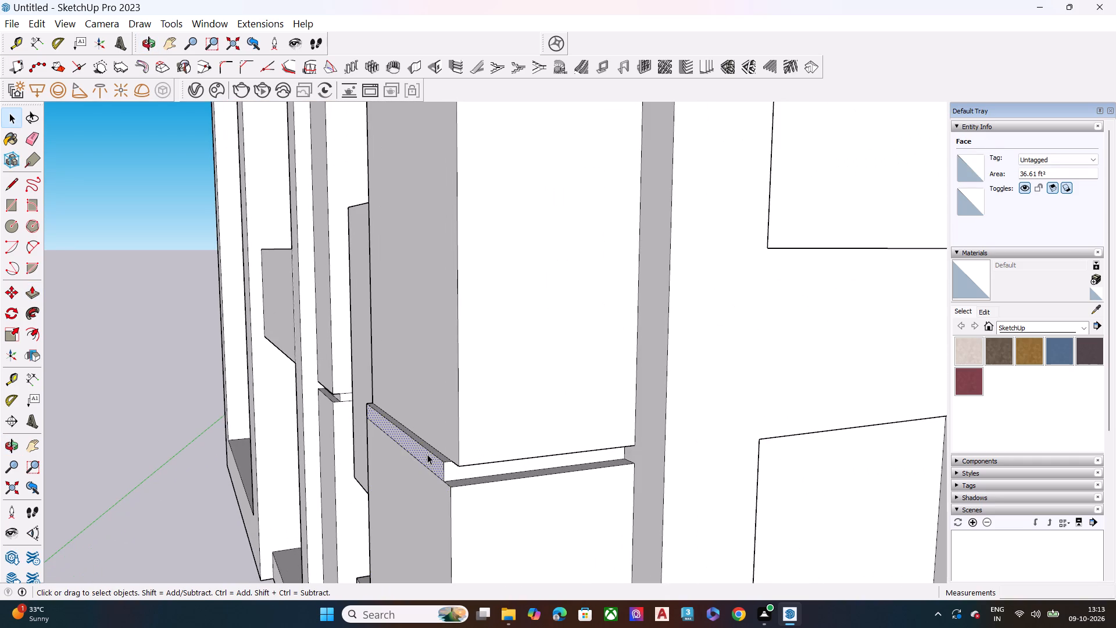
key(p)
click(427, 454)
middle_drag(472, 462, 462, 462)
scroll(442, 476, down, 1)
scroll(441, 478, up, 1)
scroll(441, 478, down, 9)
scroll(452, 486, up, 1)
scroll(454, 487, down, 6)
middle_drag(484, 249, 474, 320)
scroll(455, 341, up, 4)
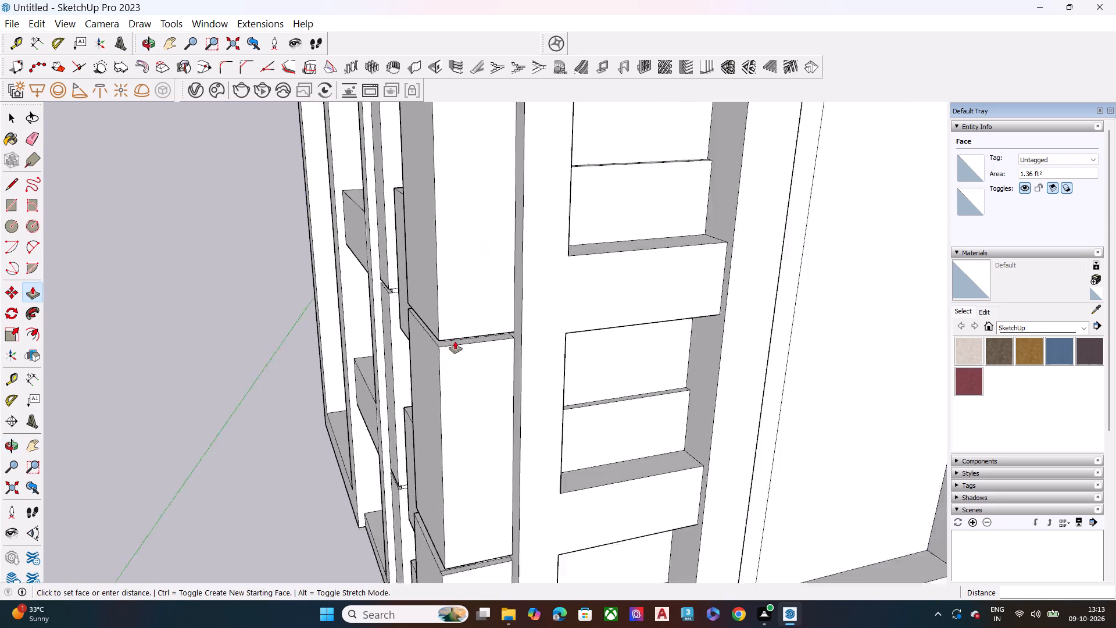
scroll(455, 341, up, 4)
middle_drag(443, 351, 437, 310)
scroll(437, 310, up, 9)
click(438, 297)
key(space)
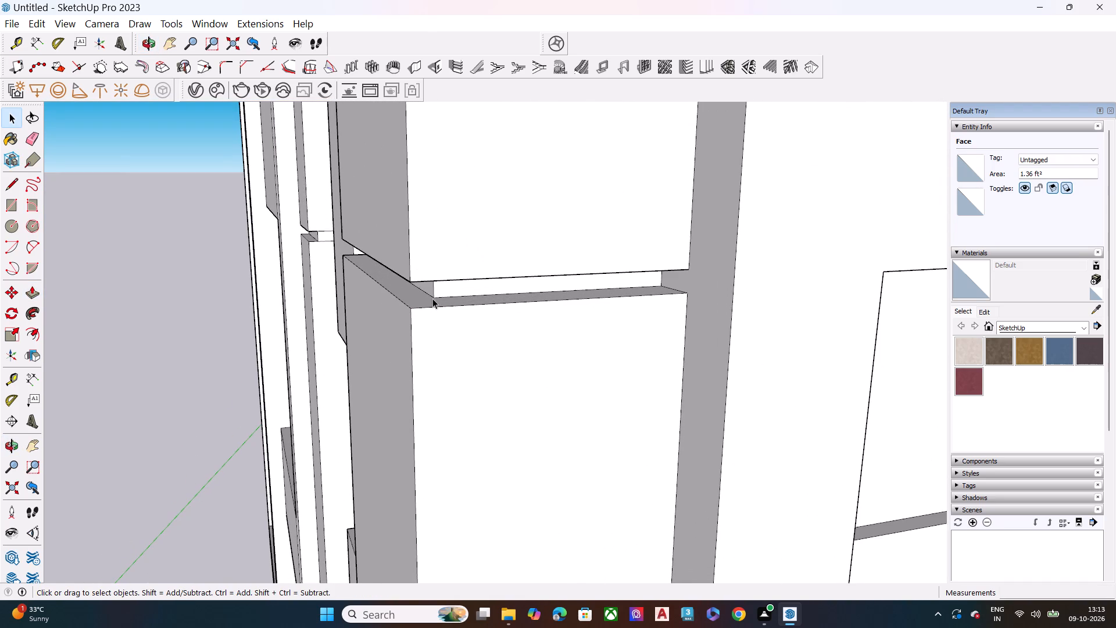
Erase the new leftover edge crossing the fourth corner block's top ledge at the corner.
scroll(431, 298, down, 12)
scroll(454, 296, up, 1)
scroll(455, 296, down, 11)
scroll(461, 339, up, 1)
scroll(461, 488, up, 9)
middle_drag(442, 501, 440, 515)
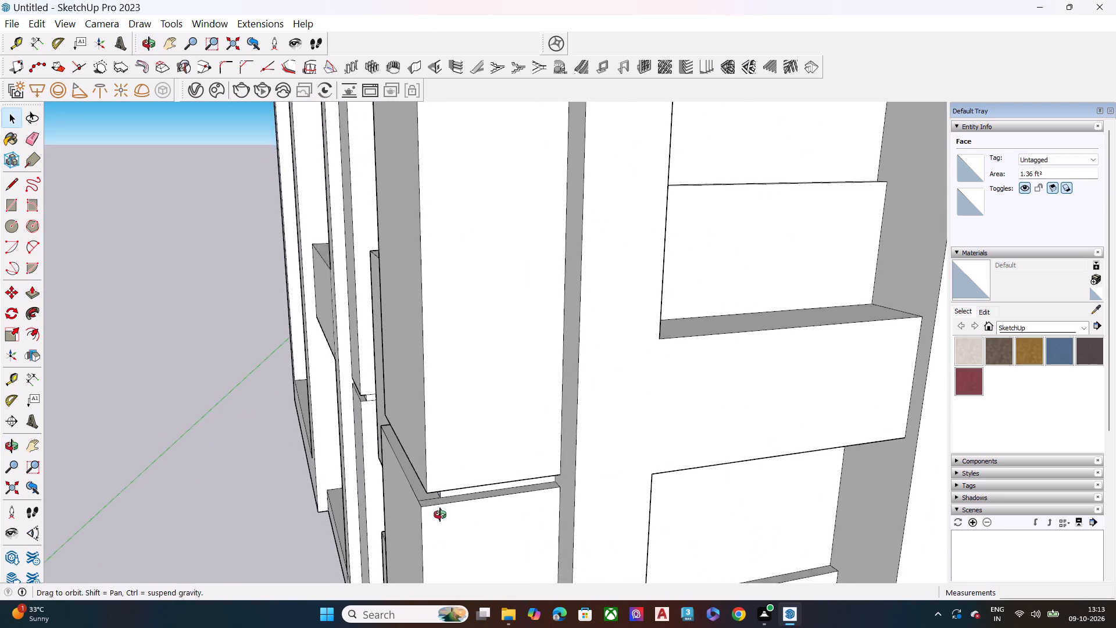
middle_drag(440, 515, 440, 516)
scroll(432, 520, up, 5)
key(e)
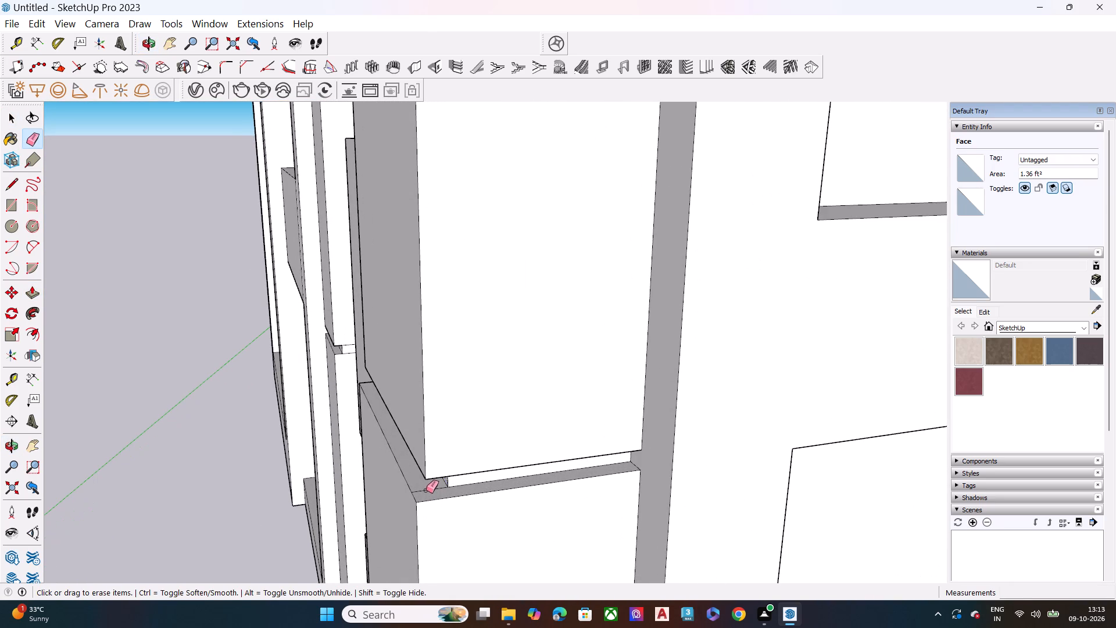
click(426, 490)
scroll(439, 498, down, 7)
key(space)
Push the front face of the slim pilaster's middle segment in about 3 1/2", level with the adjacent corner block's wide side.
middle_drag(462, 513, 691, 466)
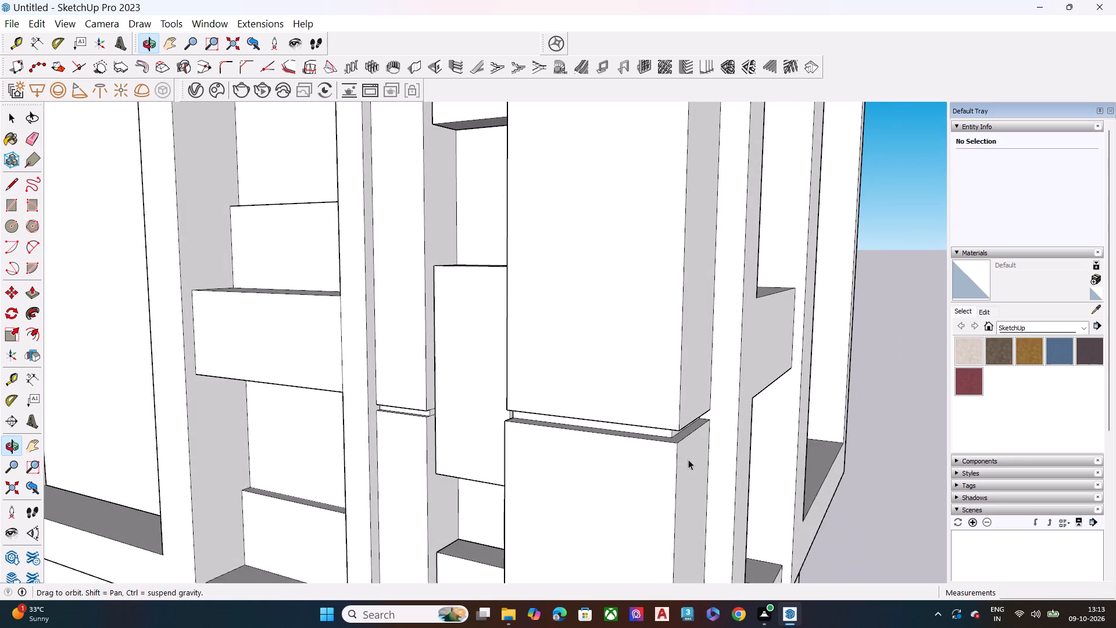
scroll(602, 423, down, 9)
middle_drag(542, 441, 400, 443)
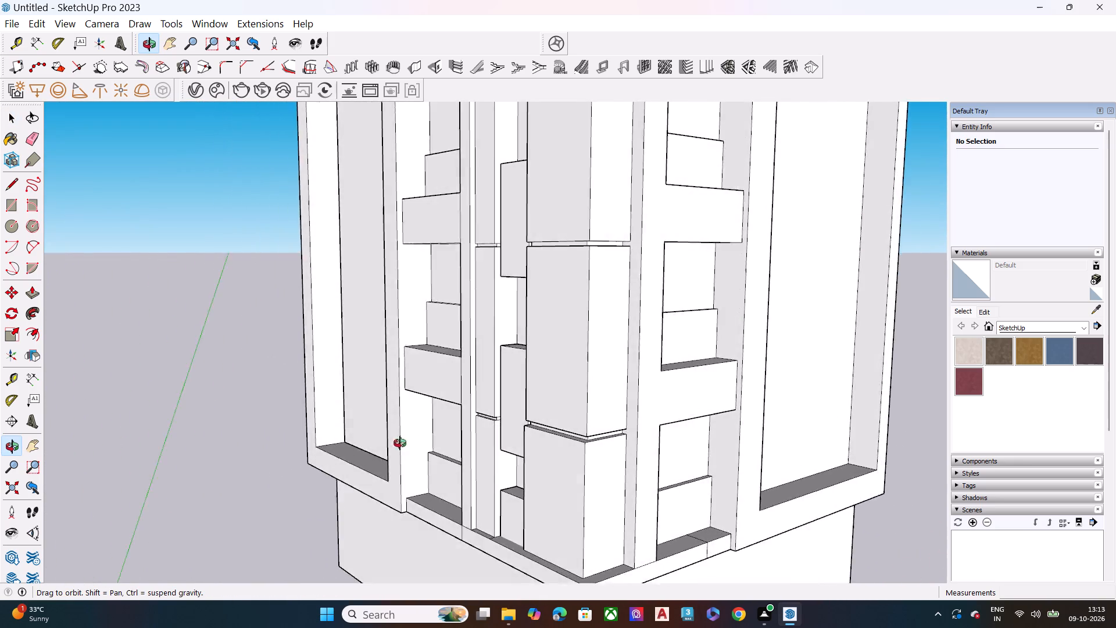
middle_drag(400, 443, 236, 435)
scroll(396, 467, up, 8)
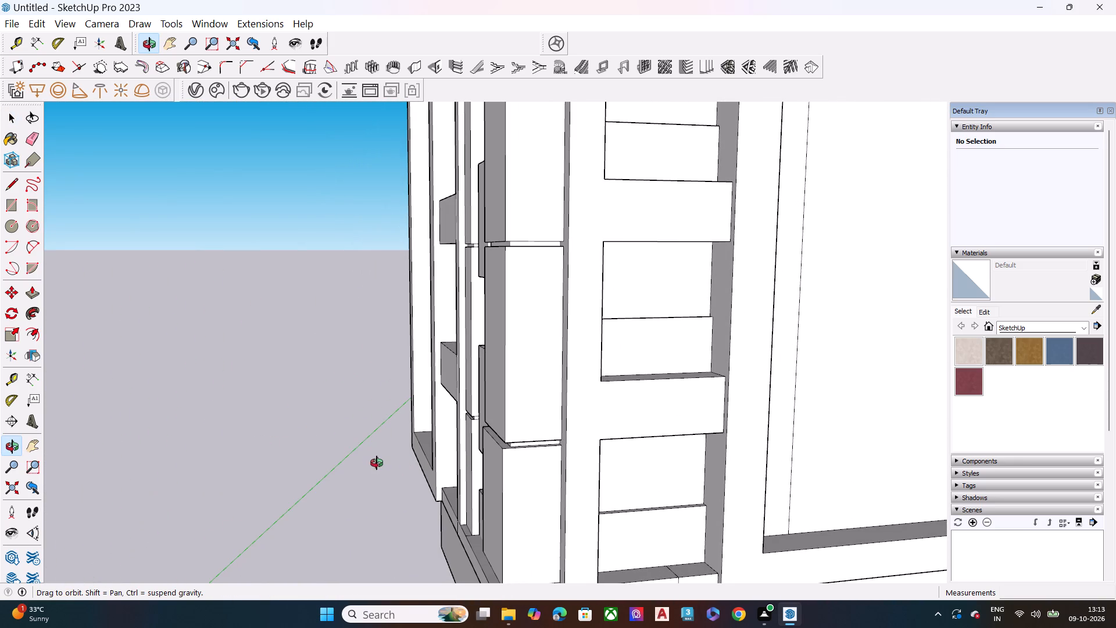
middle_drag(378, 463, 445, 461)
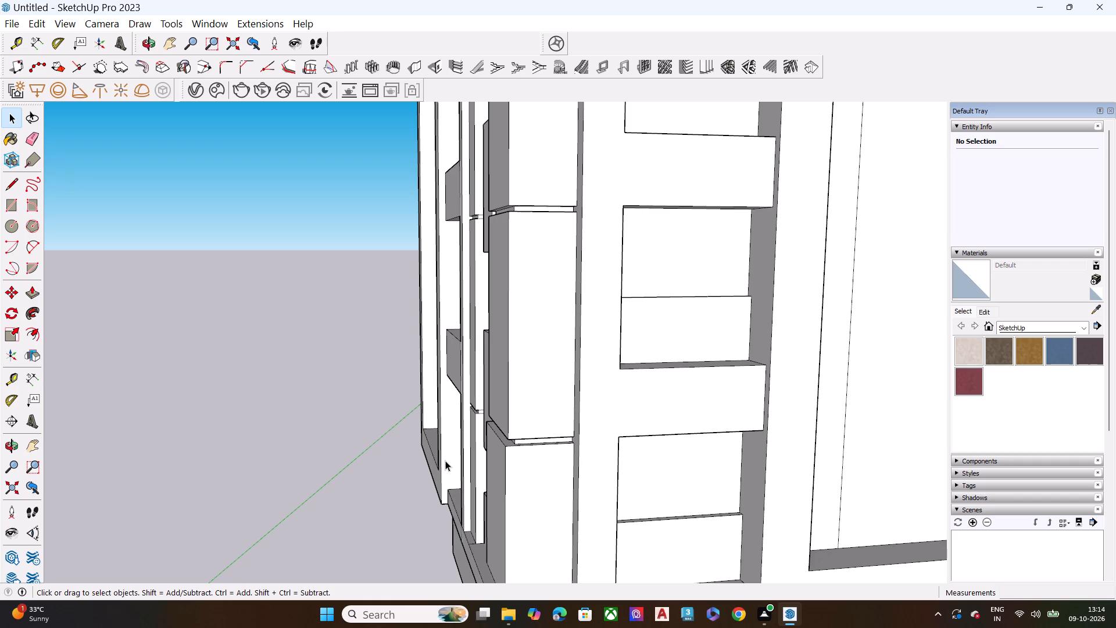
scroll(498, 317, up, 4)
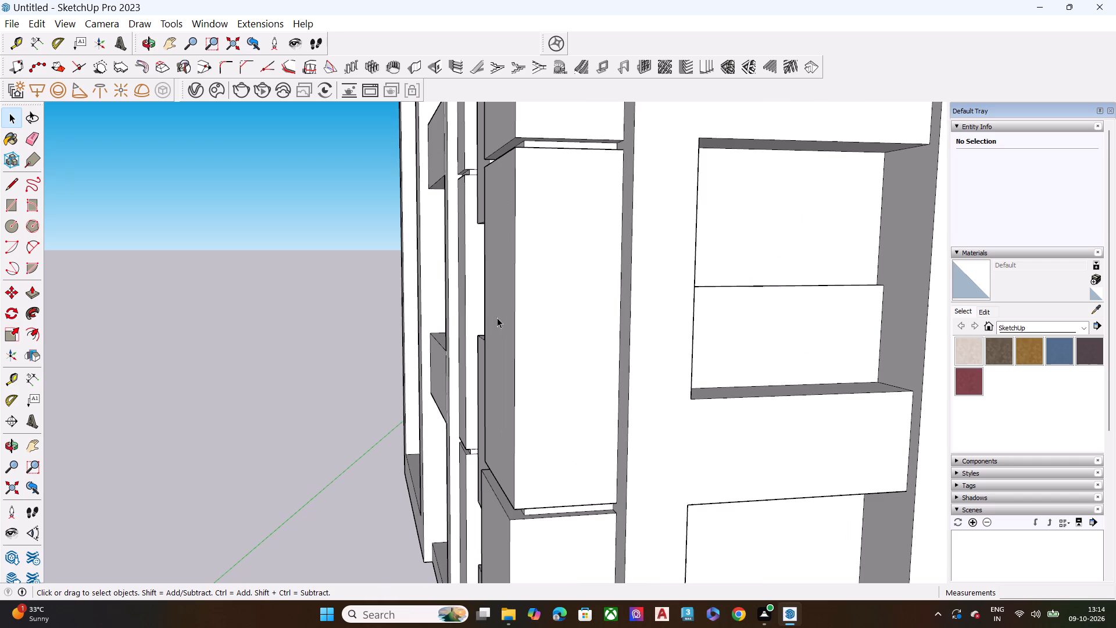
key(space)
middle_drag(430, 309, 467, 312)
scroll(466, 284, up, 6)
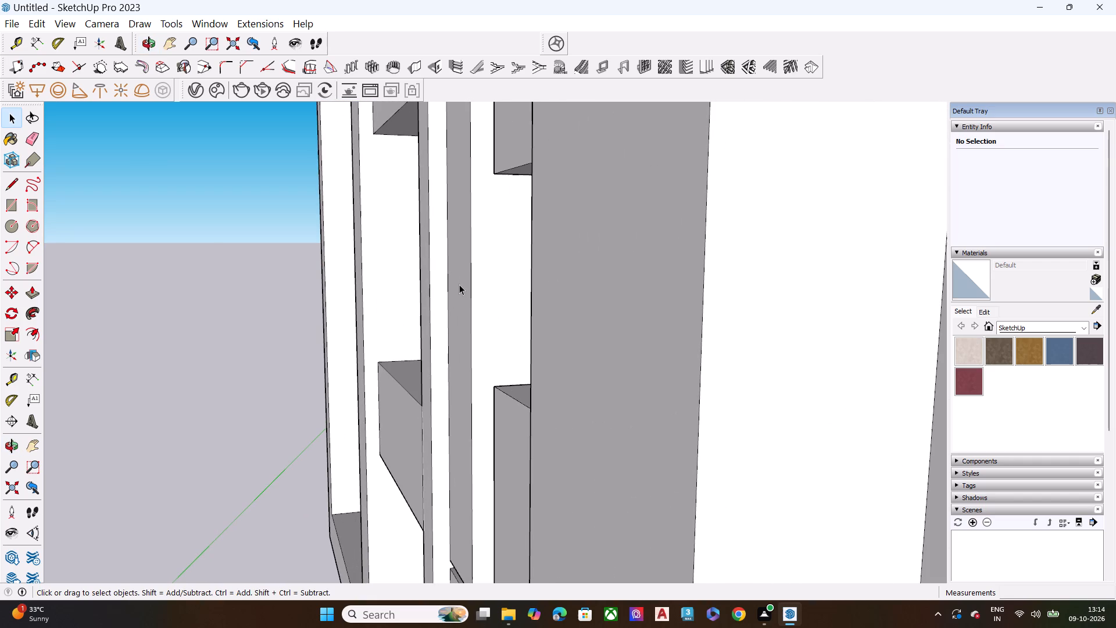
click(459, 284)
key(p)
click(459, 284)
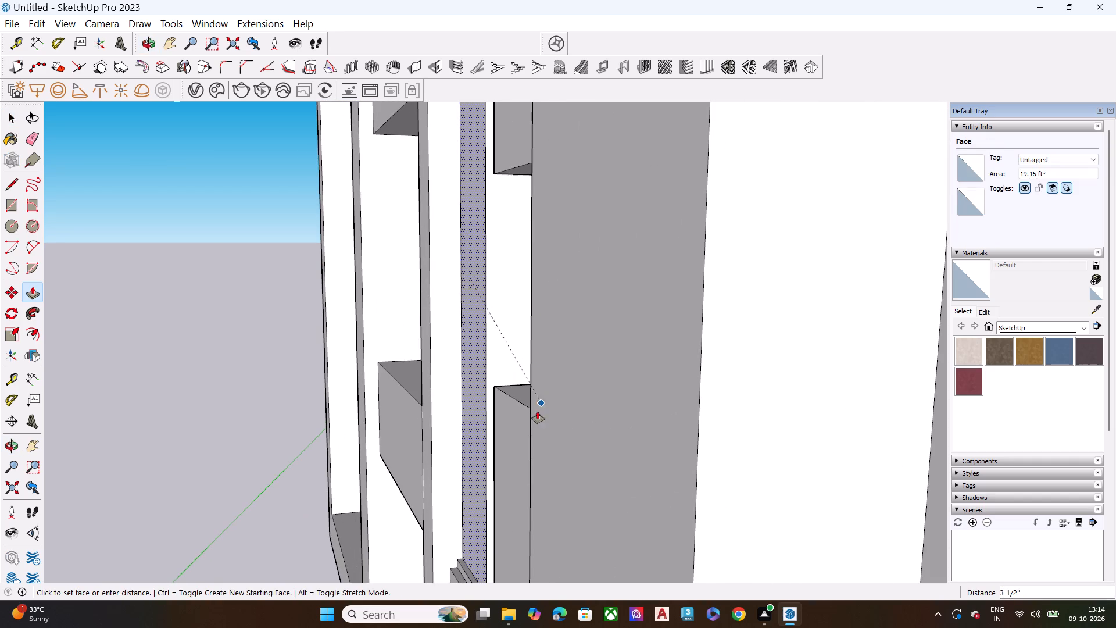
scroll(527, 408, down, 8)
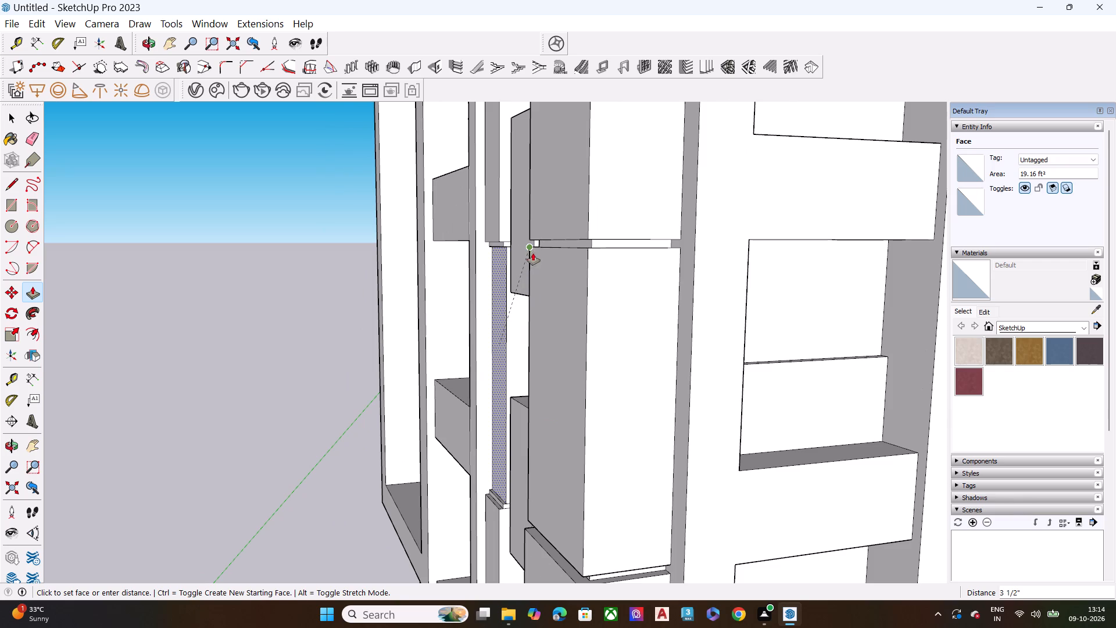
click(533, 249)
key(space)
Push the front face of the slim pilaster's next segment up in until it lines up with the adjacent corner block.
scroll(481, 158, up, 5)
click(500, 193)
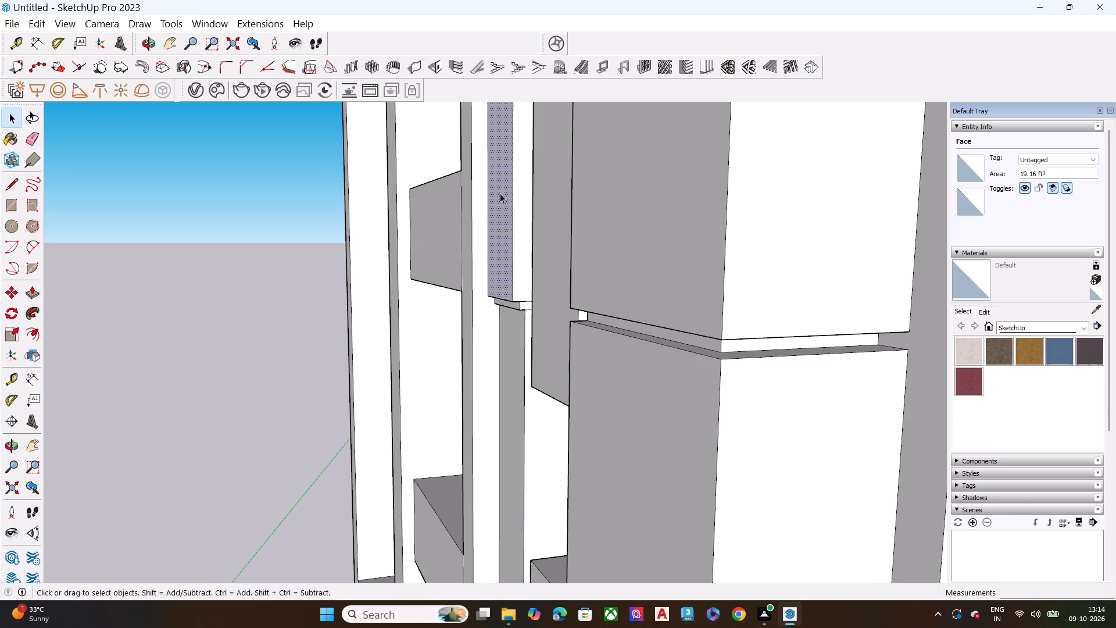
key(p)
click(500, 193)
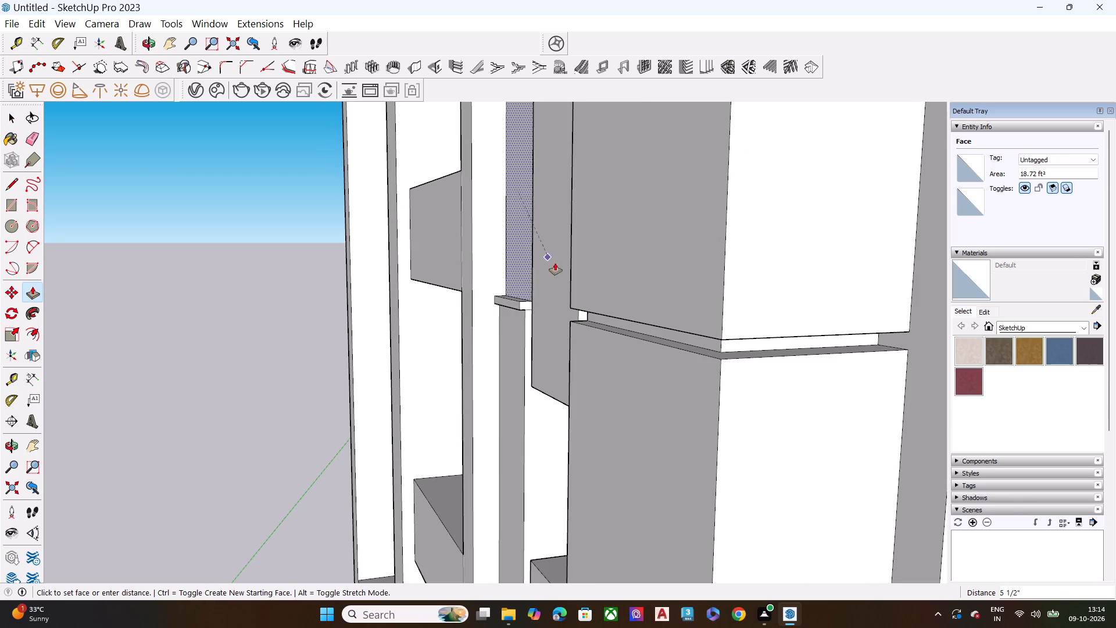
click(574, 306)
key(space)
scroll(485, 256, down, 7)
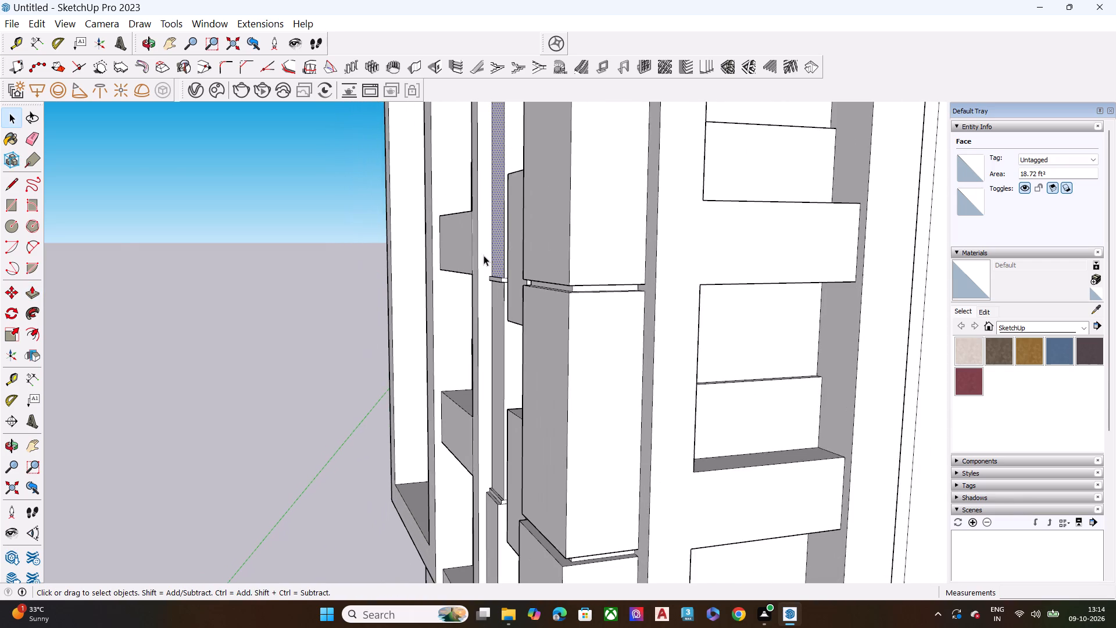
Examine the corner blocks and slim side pilaster in the reference photo 1000093875.jpg, then return to SketchUp.
scroll(487, 256, down, 8)
scroll(486, 347, up, 5)
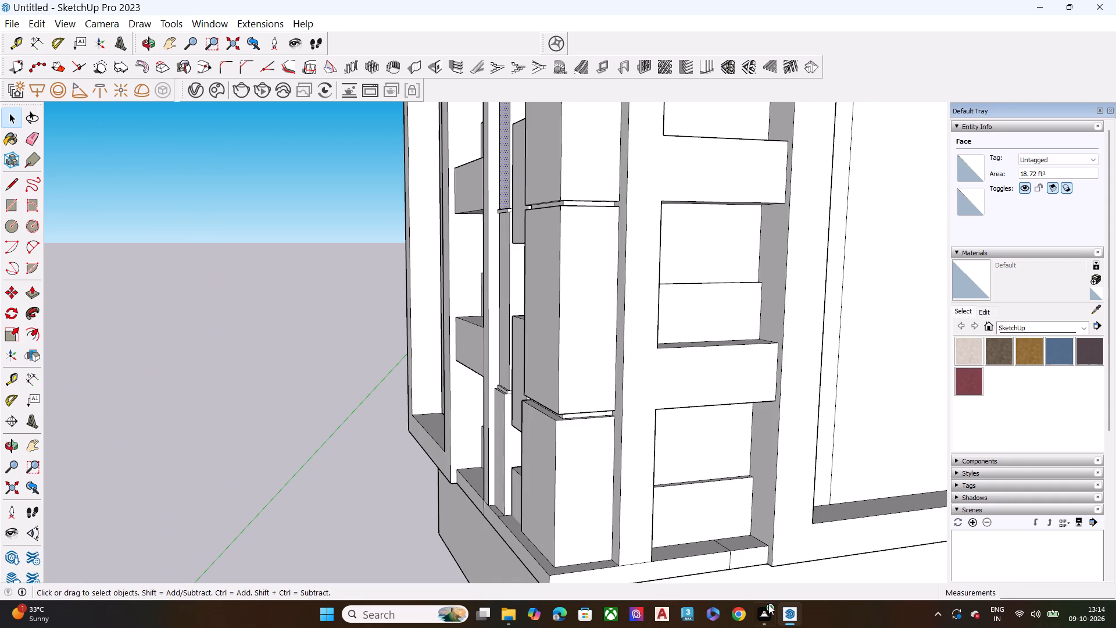
click(512, 618)
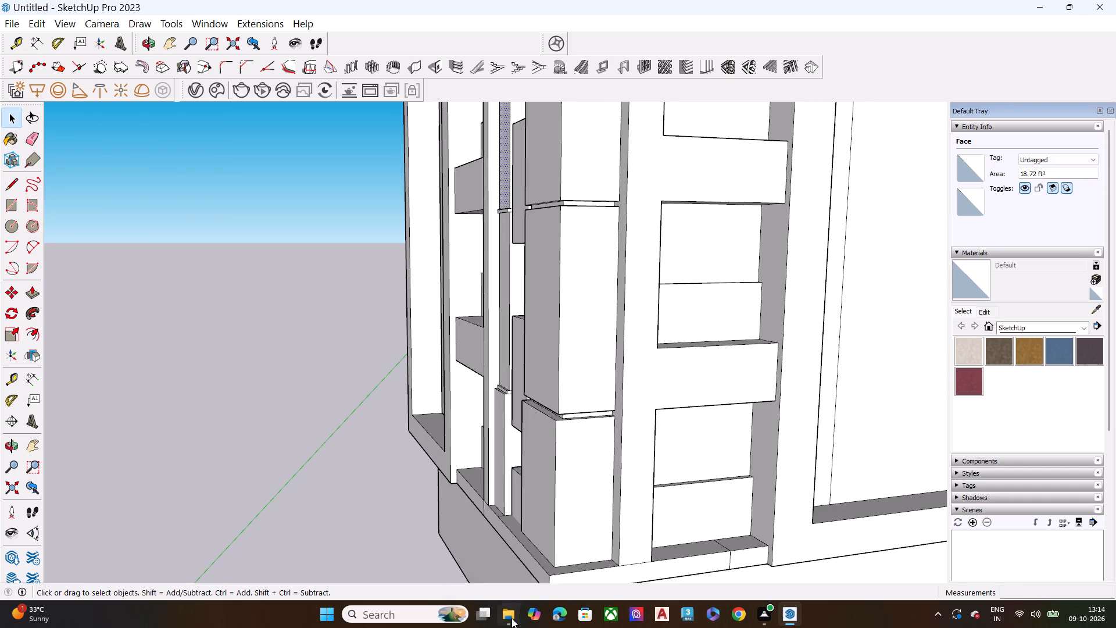
double_click(198, 115)
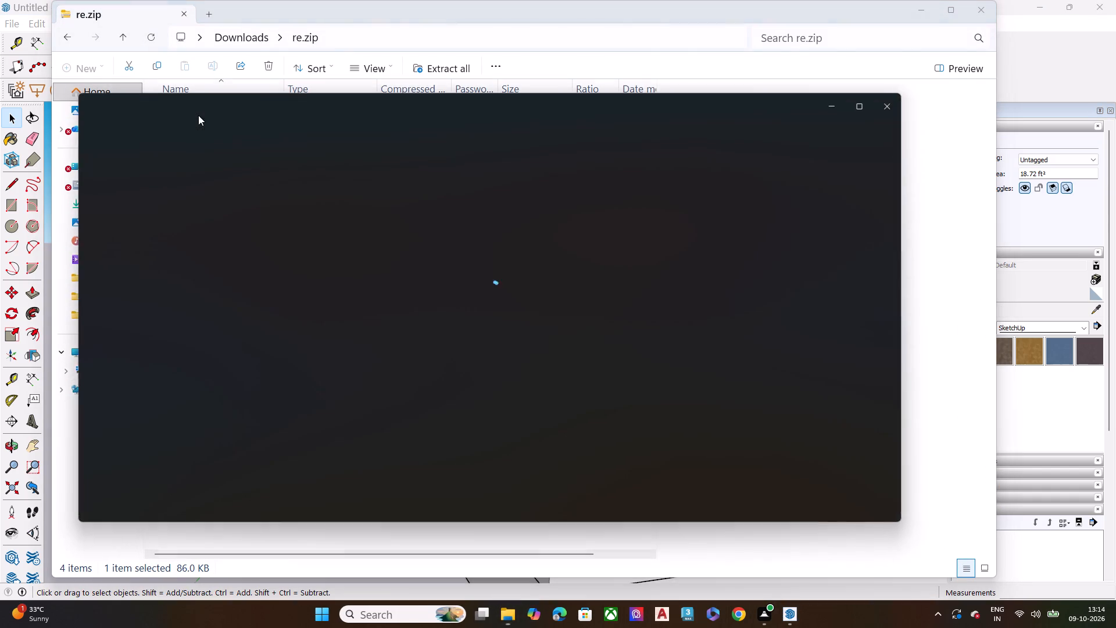
scroll(400, 210, up, 7)
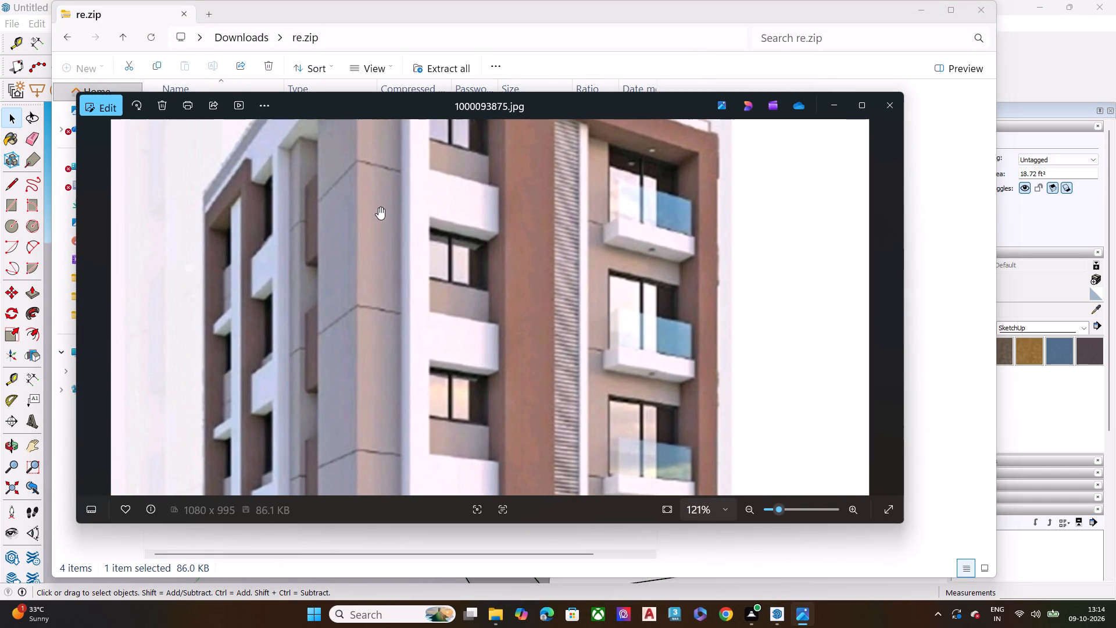
scroll(378, 207, down, 6)
click(888, 106)
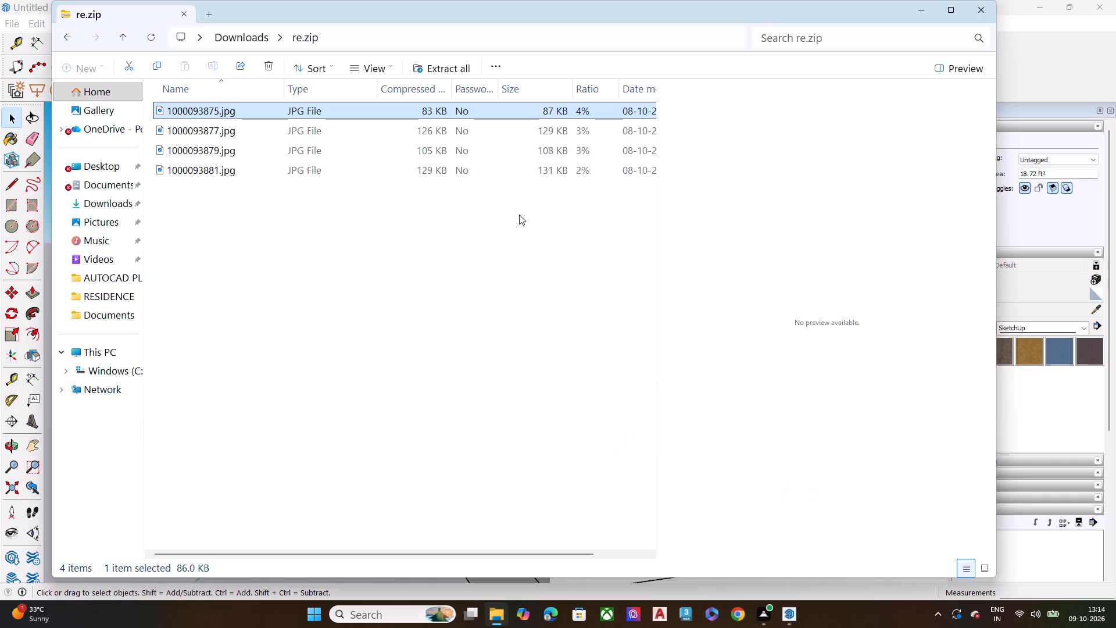
click(924, 22)
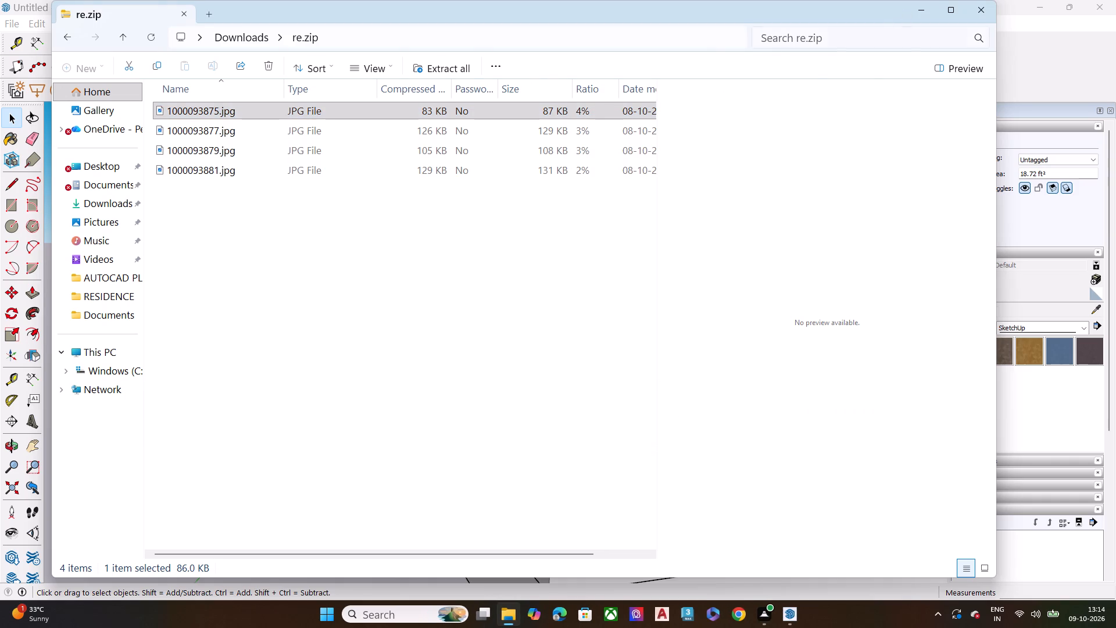
double_click(536, 106)
click(835, 105)
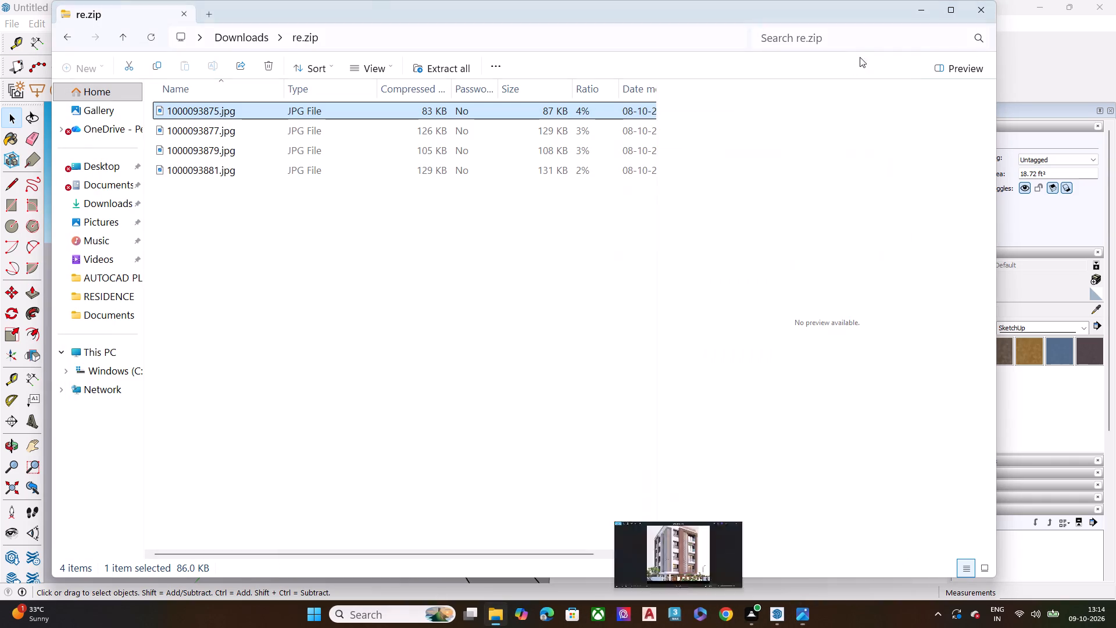
click(920, 10)
Push the front face of the slim pilaster's bottom segment in by 2", using the adjacent corner block as reference.
scroll(503, 234, up, 5)
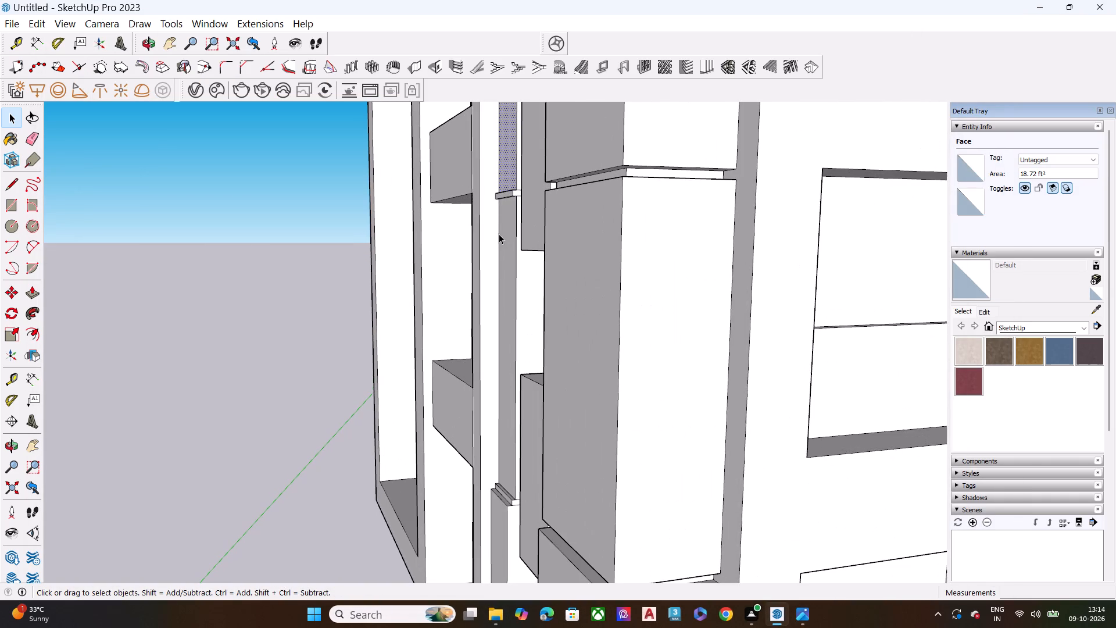
scroll(523, 173, down, 8)
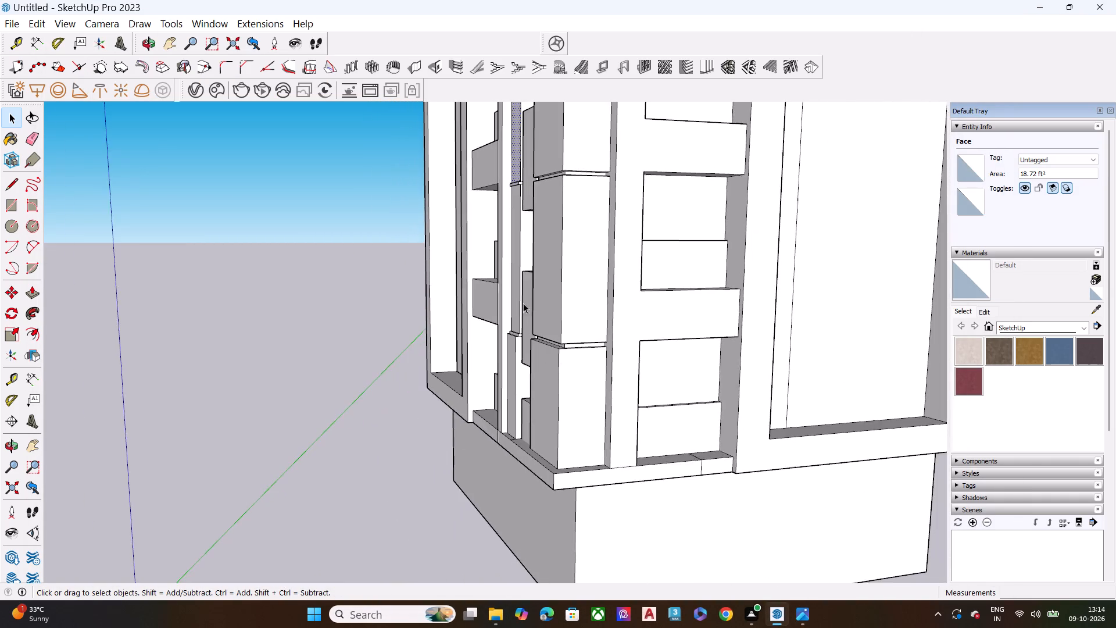
scroll(516, 340, up, 4)
click(510, 361)
key(p)
click(510, 361)
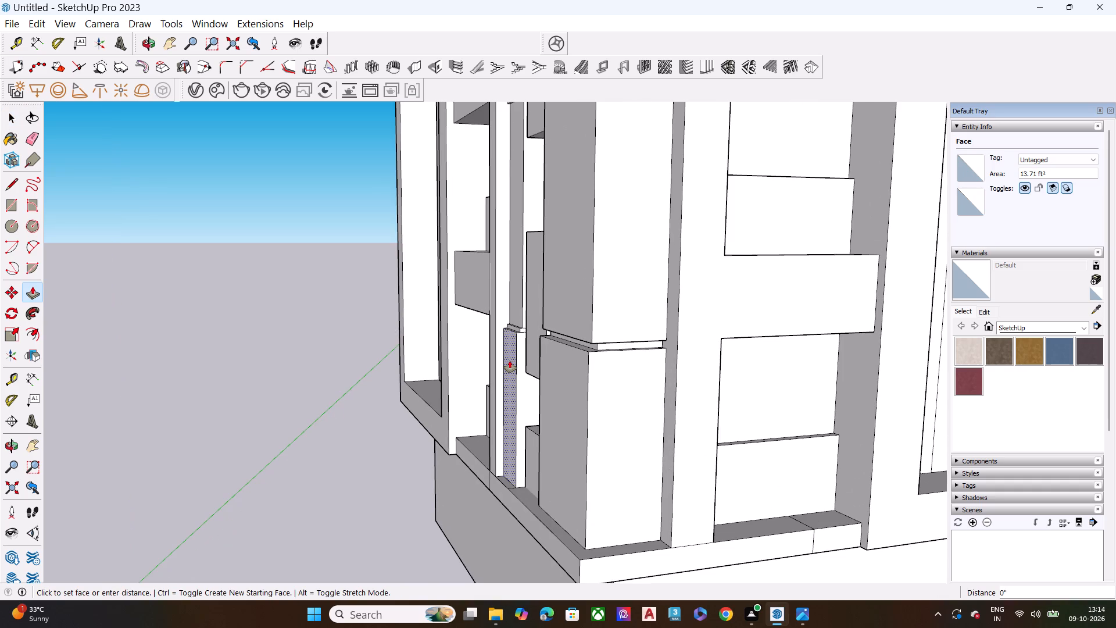
click(538, 335)
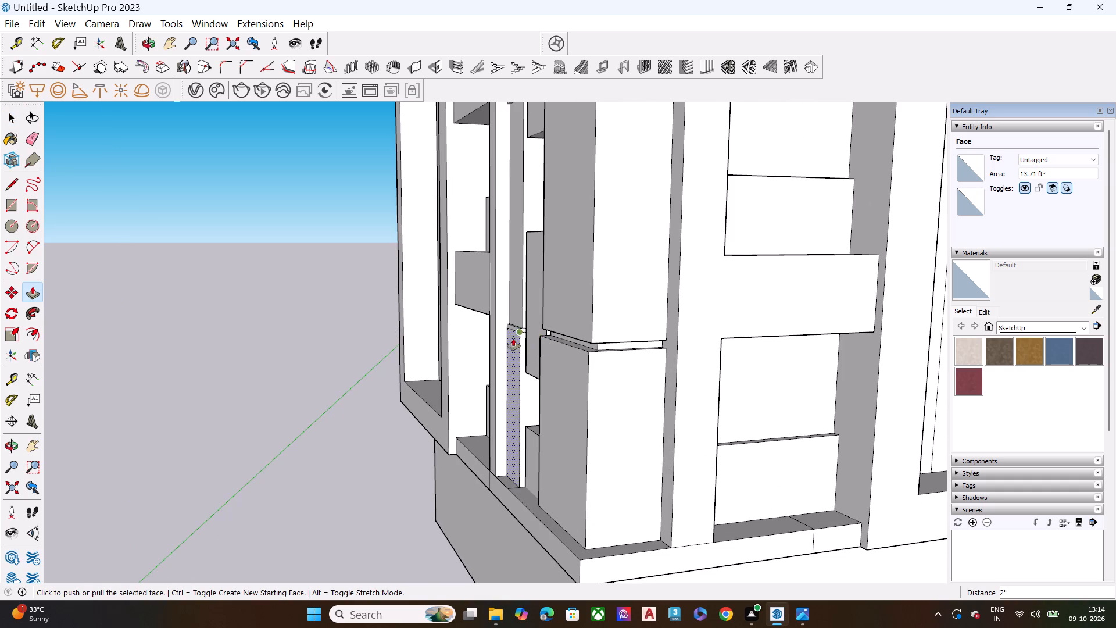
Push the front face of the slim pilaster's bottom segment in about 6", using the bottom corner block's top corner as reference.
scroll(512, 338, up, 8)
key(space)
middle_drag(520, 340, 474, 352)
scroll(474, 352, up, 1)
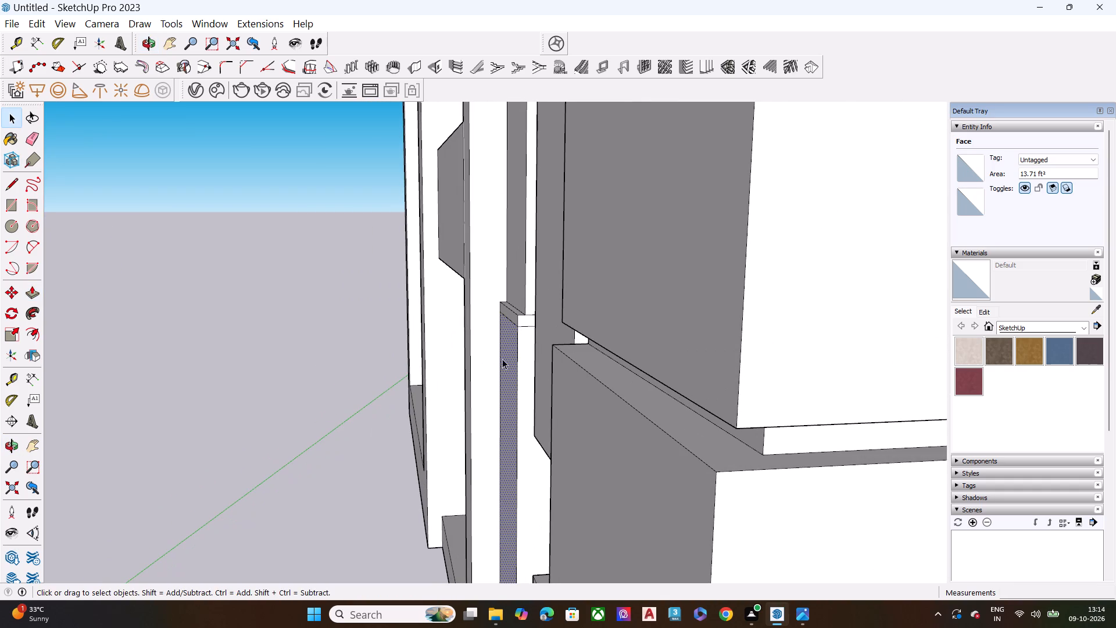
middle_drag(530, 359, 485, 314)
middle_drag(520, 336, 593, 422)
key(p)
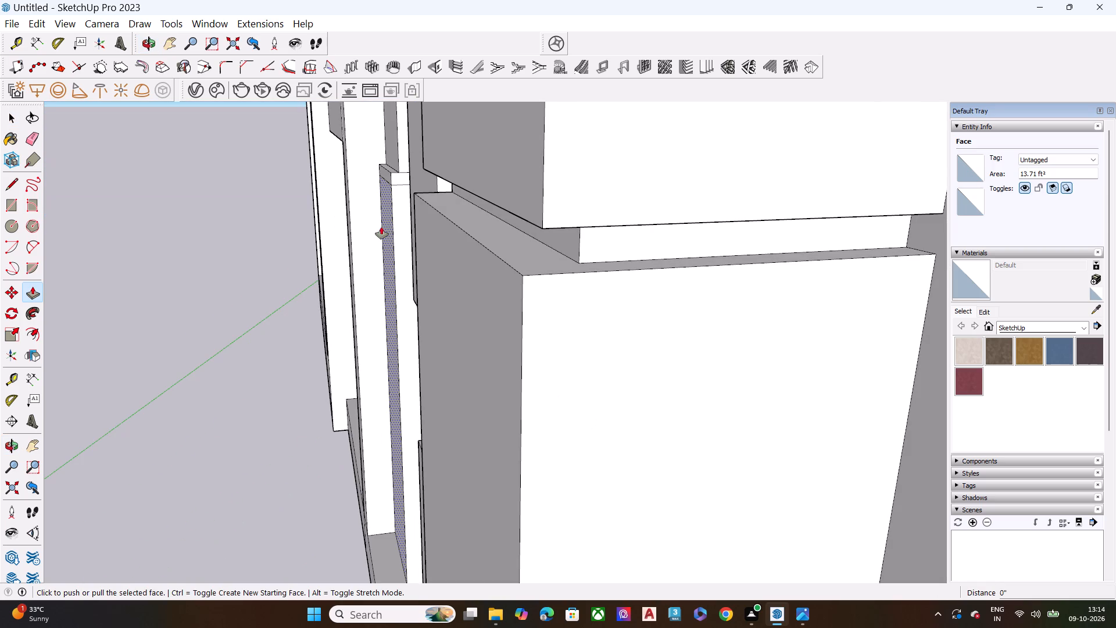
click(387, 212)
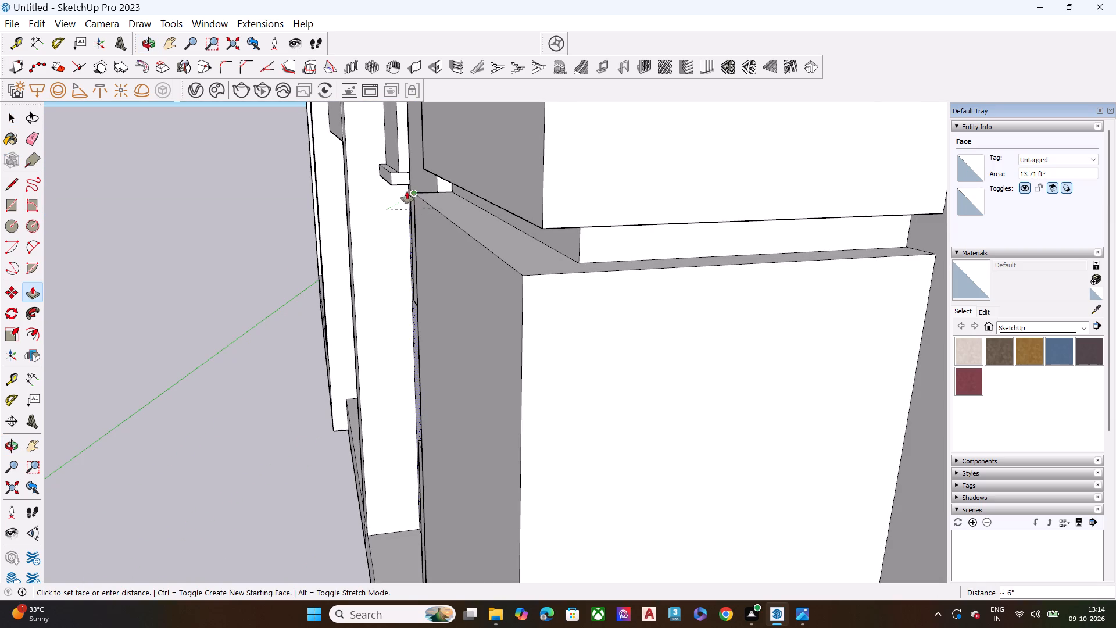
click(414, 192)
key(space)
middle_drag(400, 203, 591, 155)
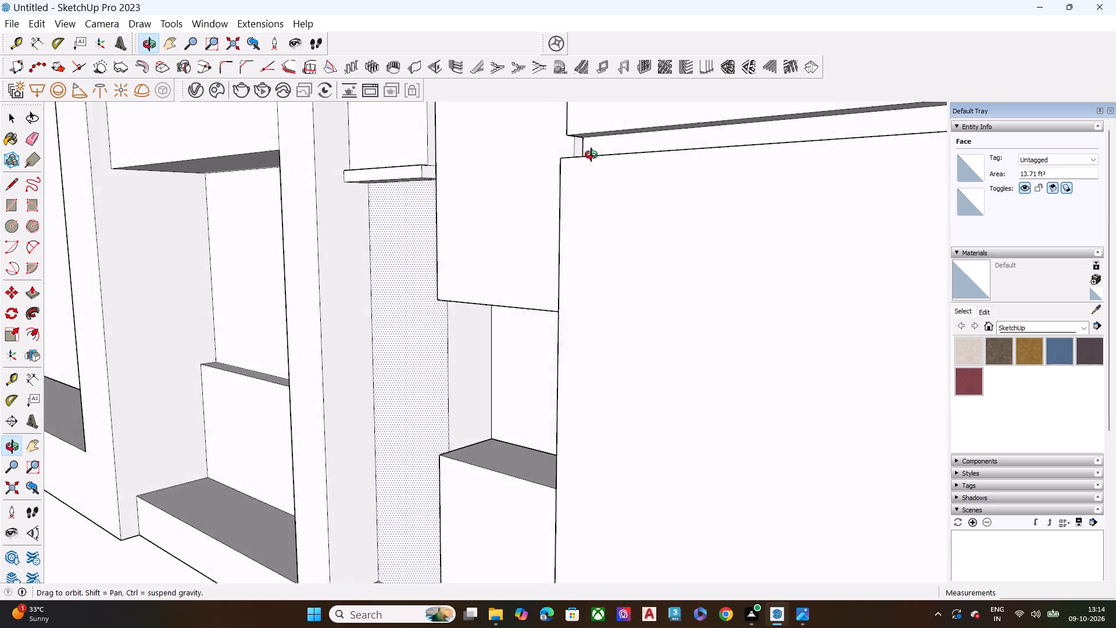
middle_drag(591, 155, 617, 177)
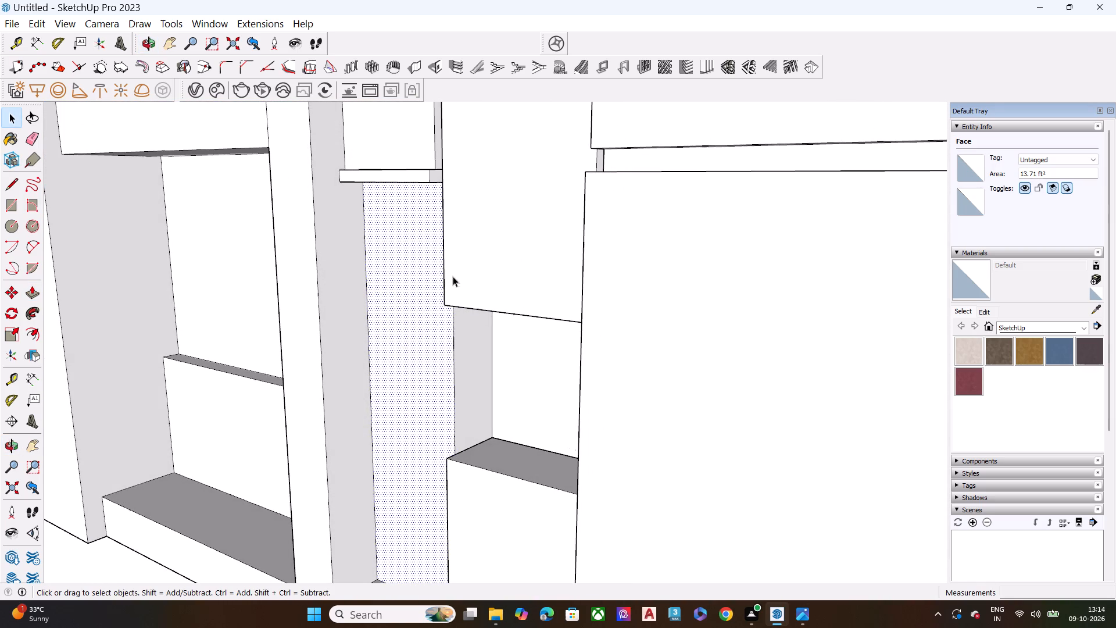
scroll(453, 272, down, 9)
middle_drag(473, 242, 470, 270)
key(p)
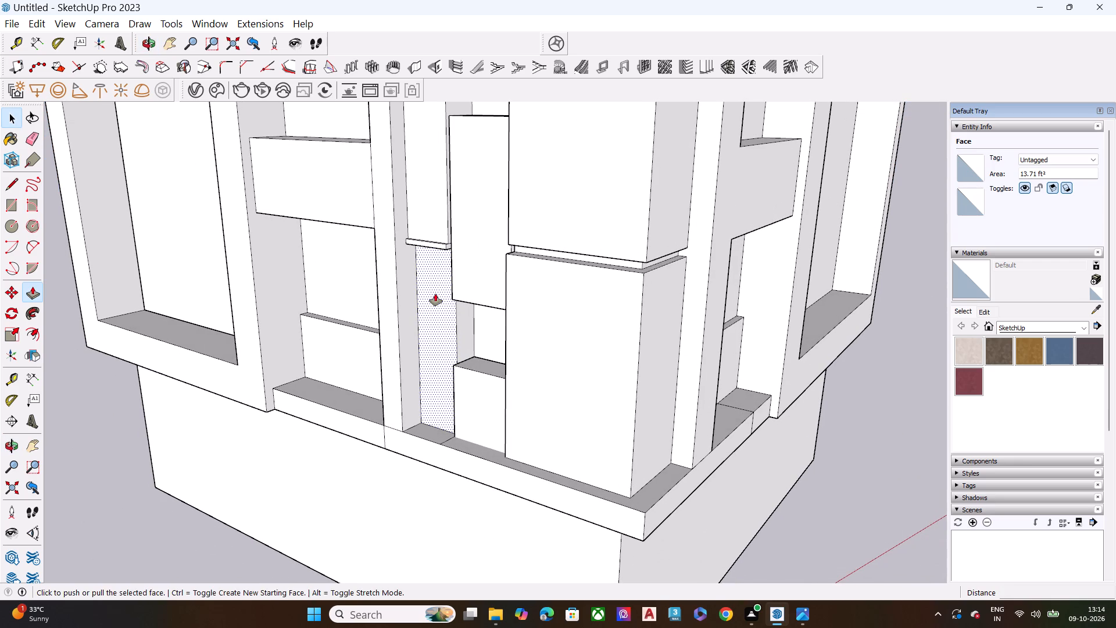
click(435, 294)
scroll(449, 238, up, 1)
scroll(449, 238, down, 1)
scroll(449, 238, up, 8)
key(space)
Push the narrow groove strip above the slim pilaster's bottom segment in by 3 1/2".
click(440, 262)
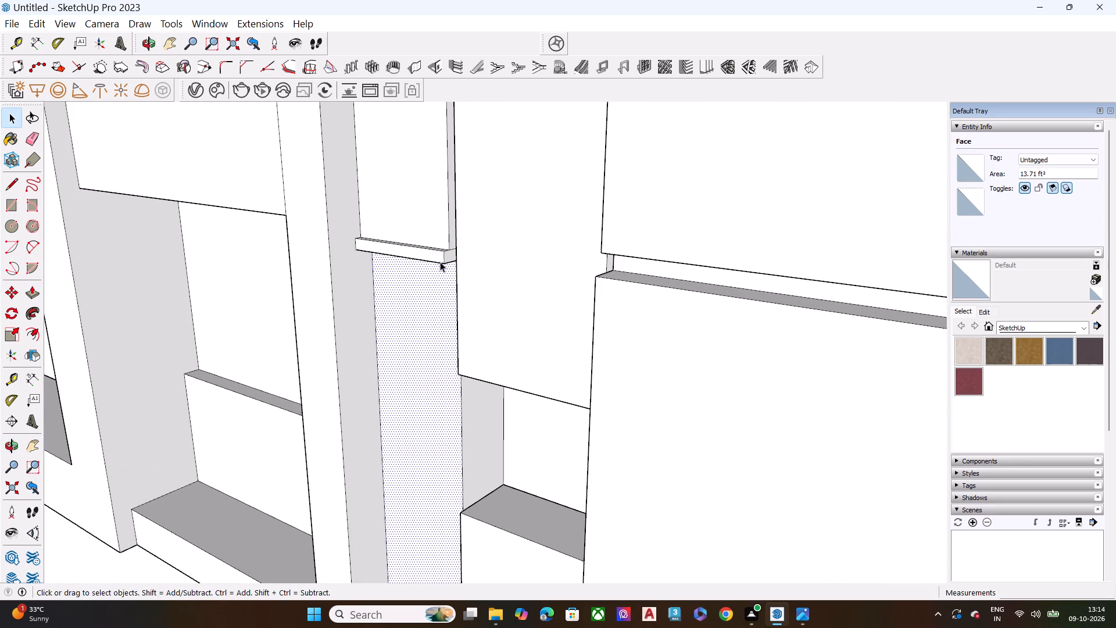
click(437, 255)
key(p)
click(437, 255)
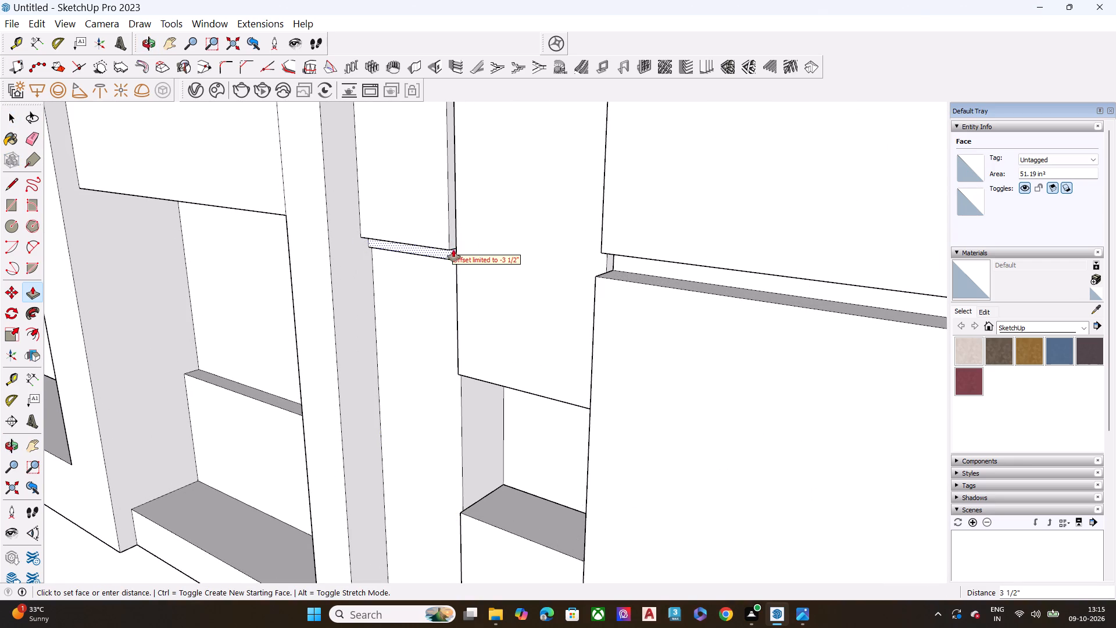
middle_drag(453, 249, 620, 215)
scroll(502, 245, up, 17)
middle_drag(532, 241, 589, 242)
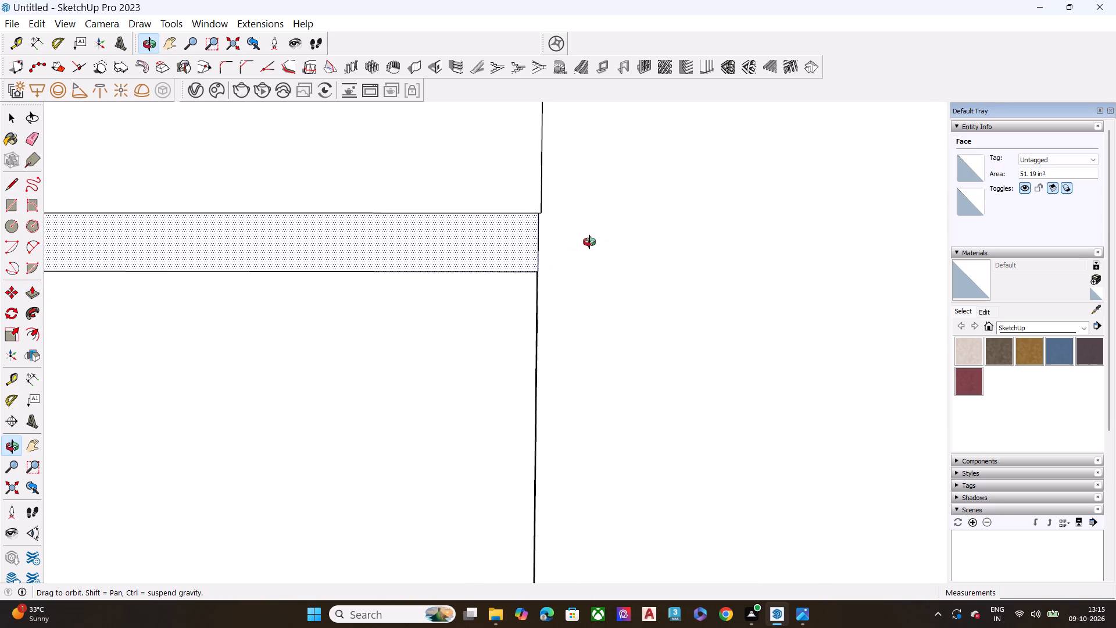
middle_drag(589, 242, 724, 244)
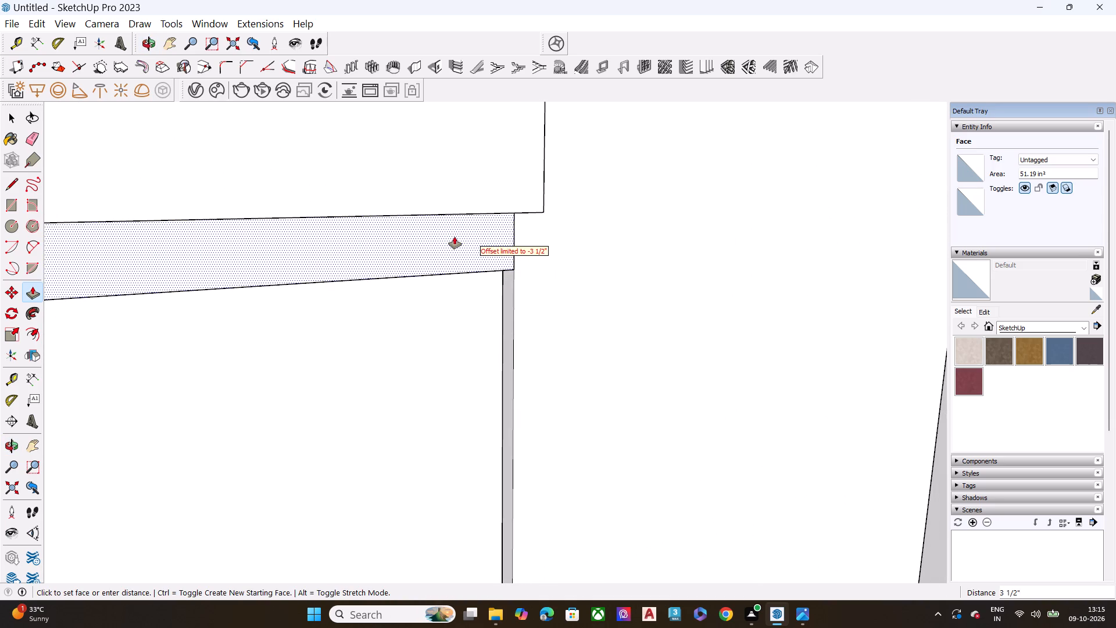
click(453, 235)
key(space)
Pull the front face of the slim pilaster's bottom segment out until it is level with the segment above.
click(466, 340)
key(p)
click(466, 340)
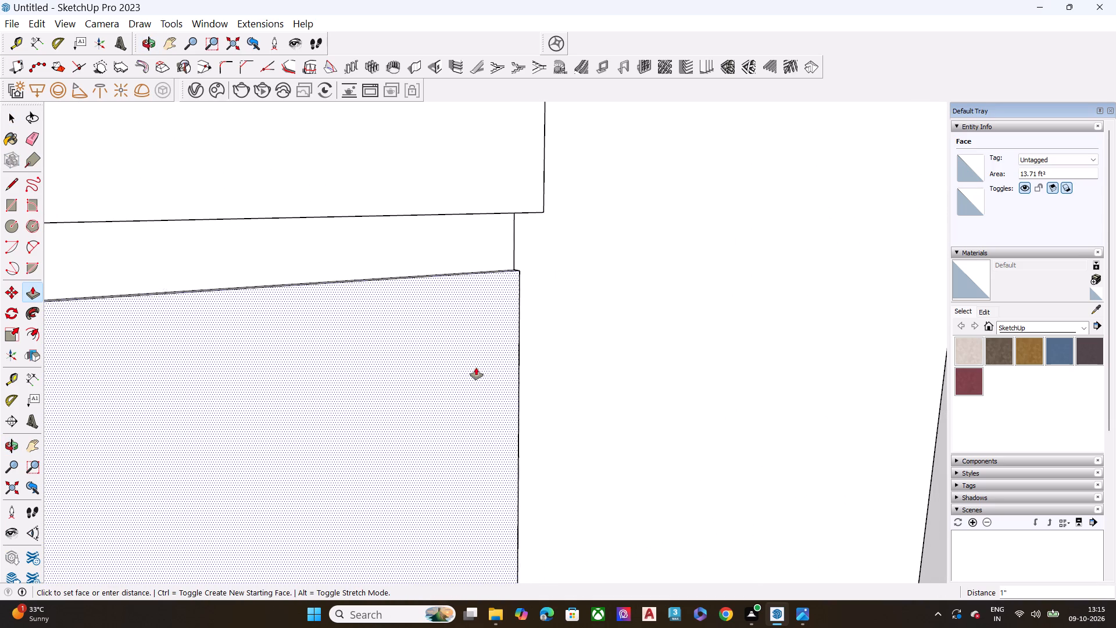
click(543, 209)
key(space)
Examine the bottom corner block and the groove above it from both sides of the building corner.
scroll(433, 250, down, 5)
scroll(433, 250, up, 1)
scroll(432, 250, down, 3)
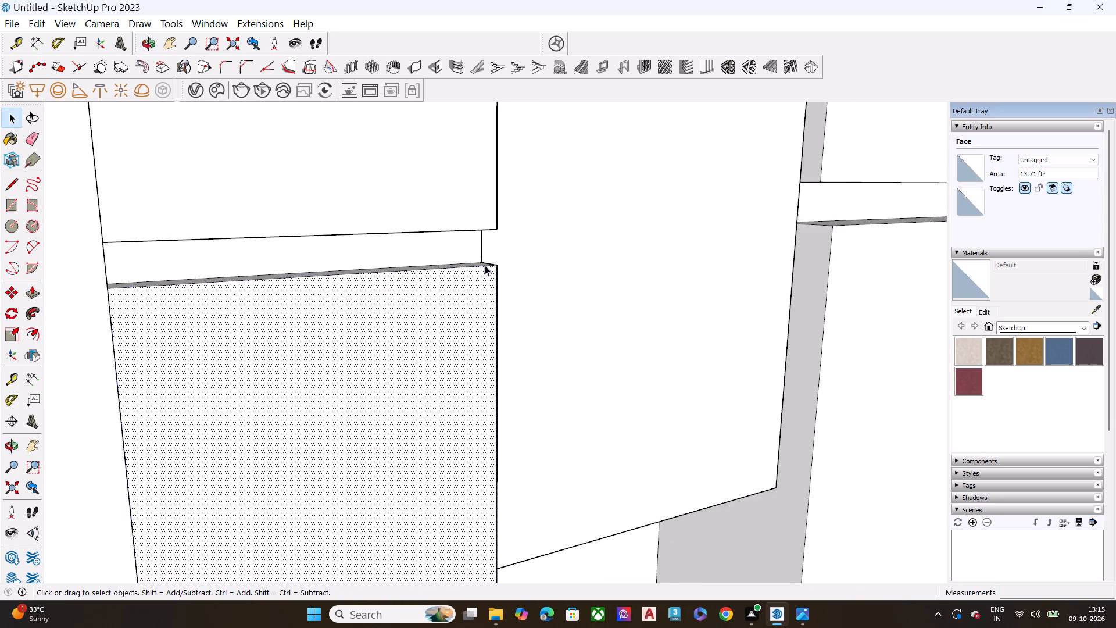
scroll(485, 265, down, 6)
scroll(538, 265, up, 1)
scroll(543, 270, down, 1)
middle_drag(613, 290, 42, 278)
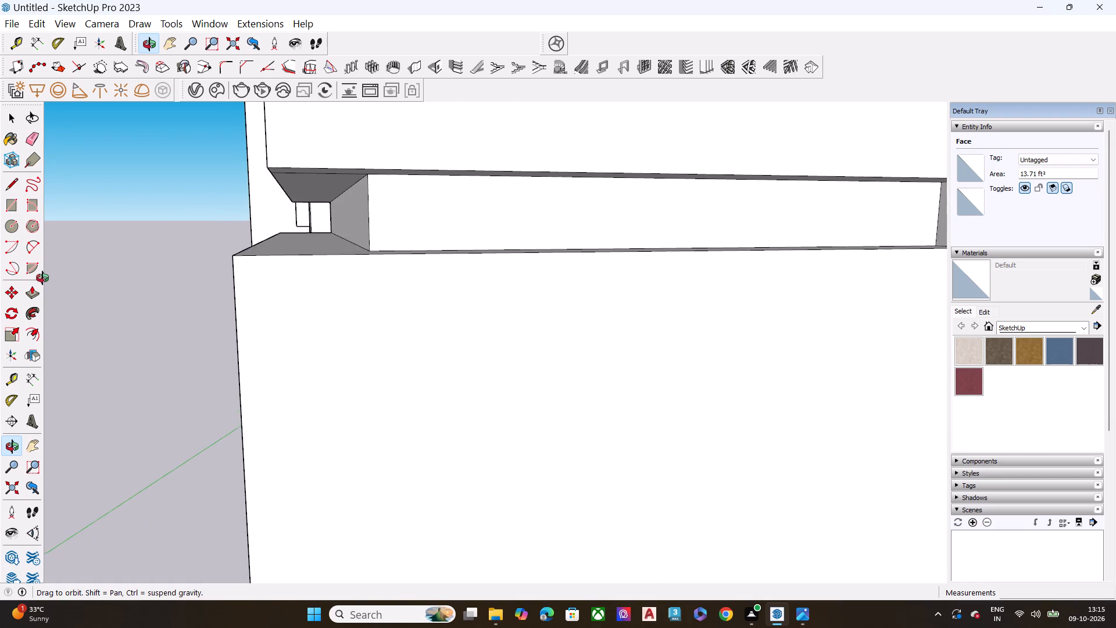
middle_drag(42, 278, 43, 283)
scroll(62, 284, up, 1)
scroll(223, 299, down, 14)
middle_drag(185, 315, 441, 275)
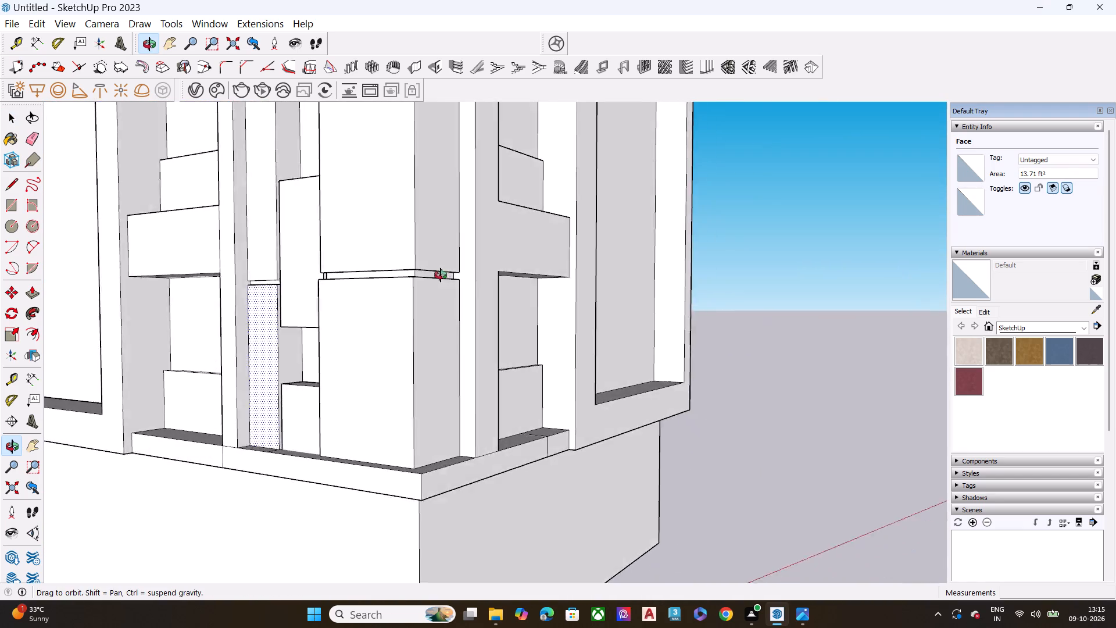
middle_drag(441, 275, 460, 275)
scroll(340, 277, up, 6)
middle_drag(452, 322, 180, 344)
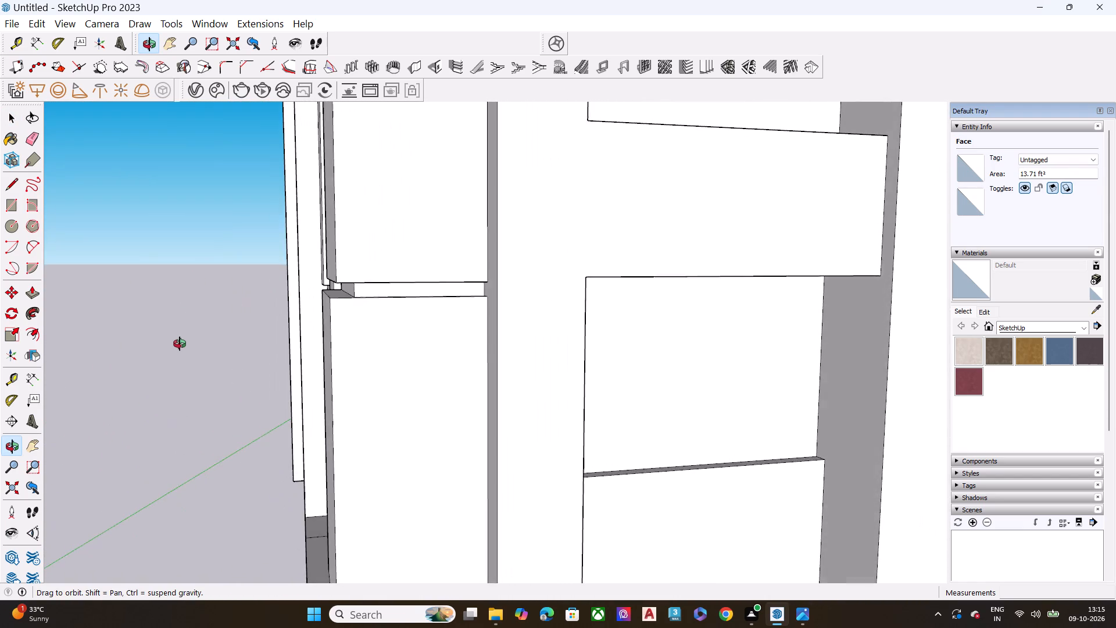
middle_drag(180, 344, 161, 337)
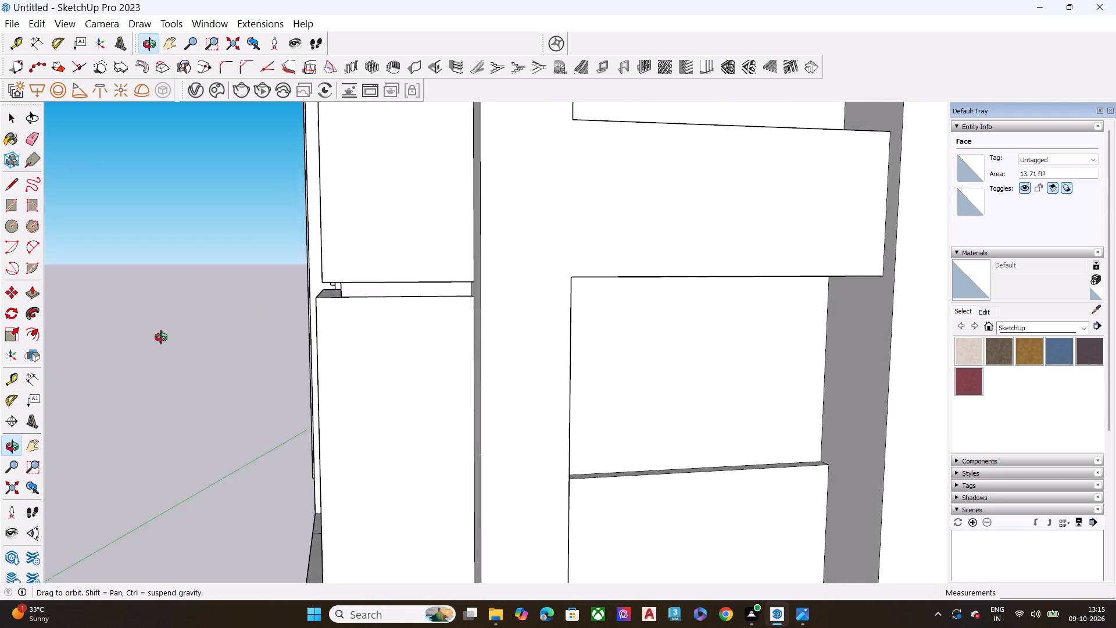
middle_drag(161, 337, 161, 329)
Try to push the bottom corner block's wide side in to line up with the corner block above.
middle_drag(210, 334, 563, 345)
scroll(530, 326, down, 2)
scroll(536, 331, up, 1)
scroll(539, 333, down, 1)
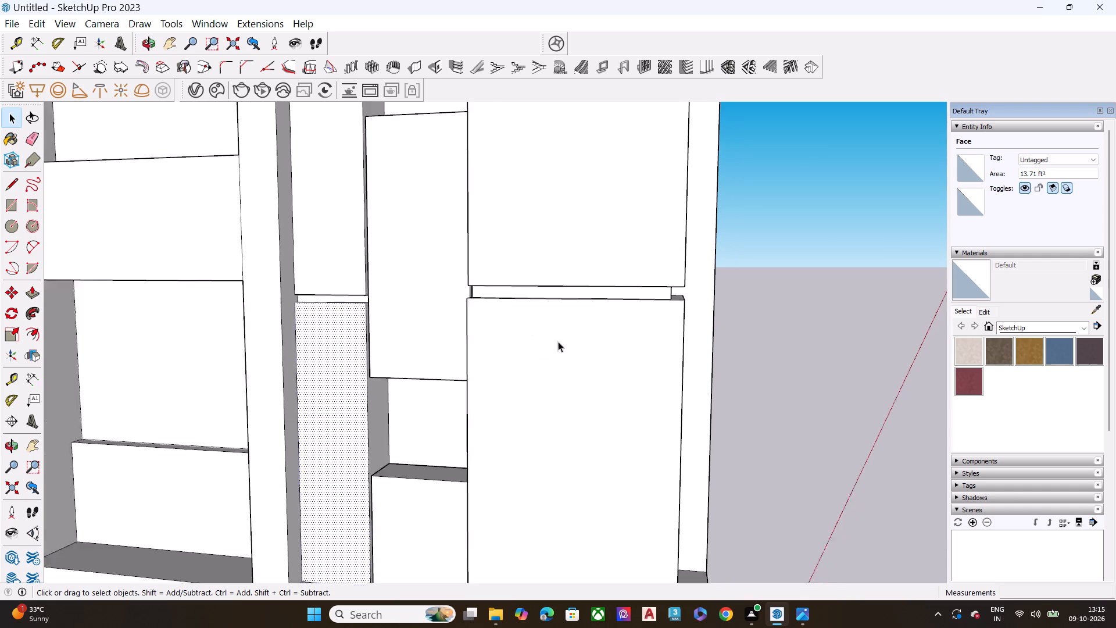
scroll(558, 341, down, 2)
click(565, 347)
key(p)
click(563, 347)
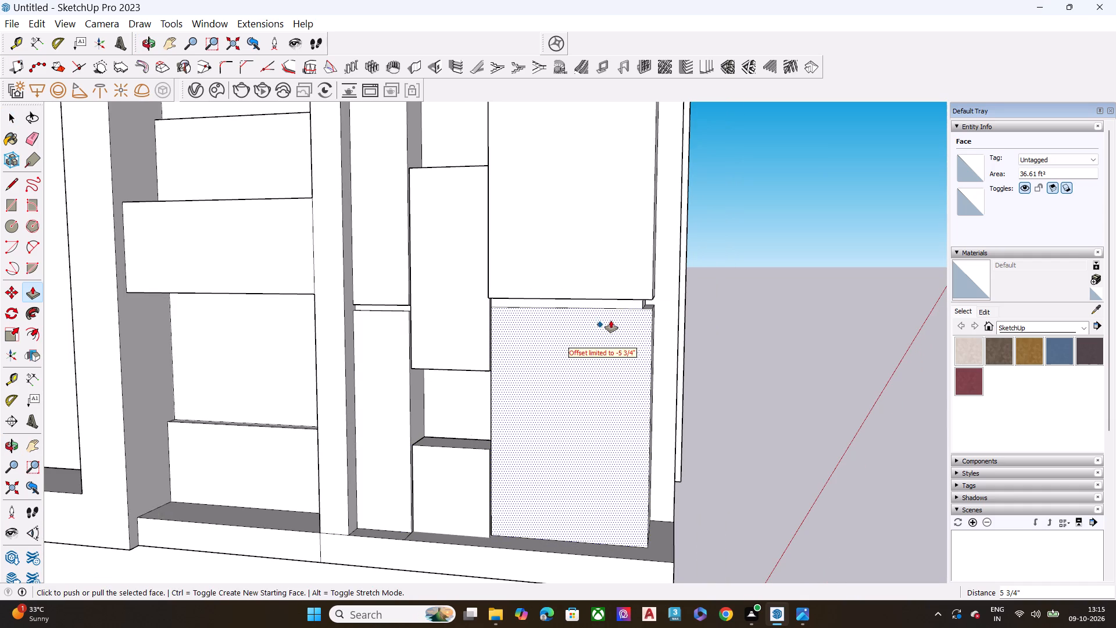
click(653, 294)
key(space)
Pull the bottom corner block's wide side out about 4 1/4", level with the corner block above.
middle_drag(644, 319, 326, 401)
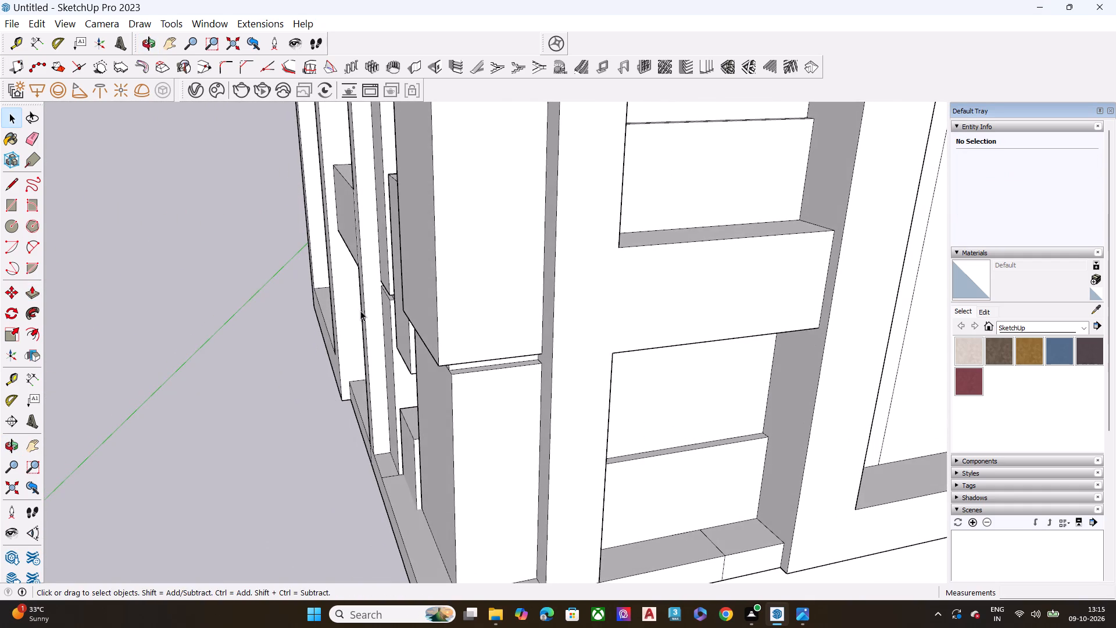
middle_drag(488, 448, 450, 338)
middle_drag(416, 362, 517, 373)
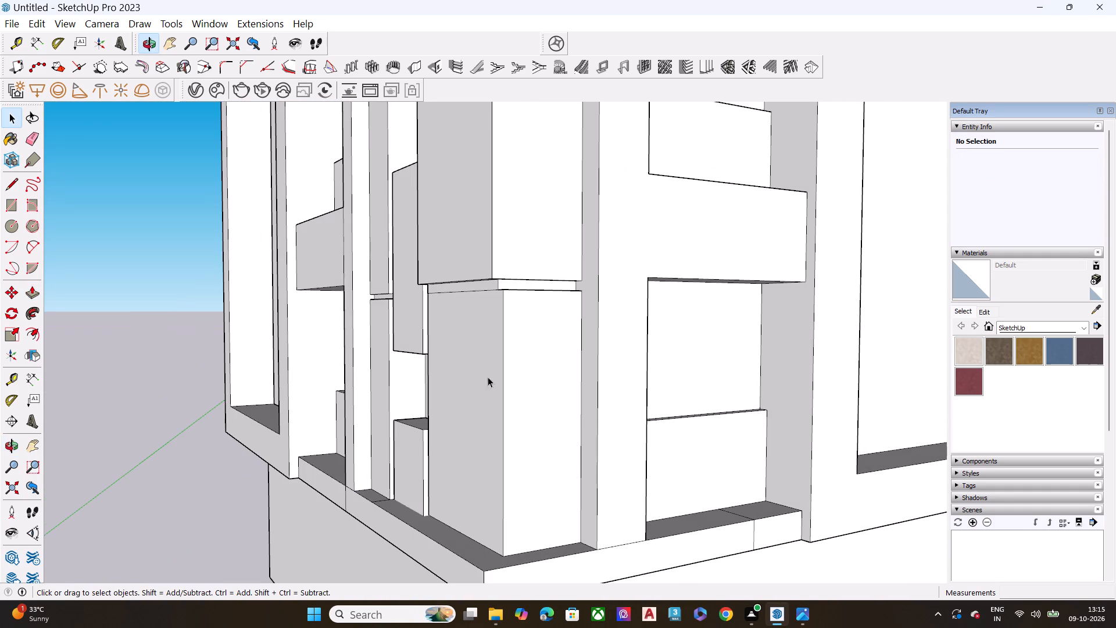
click(481, 377)
key(p)
click(481, 377)
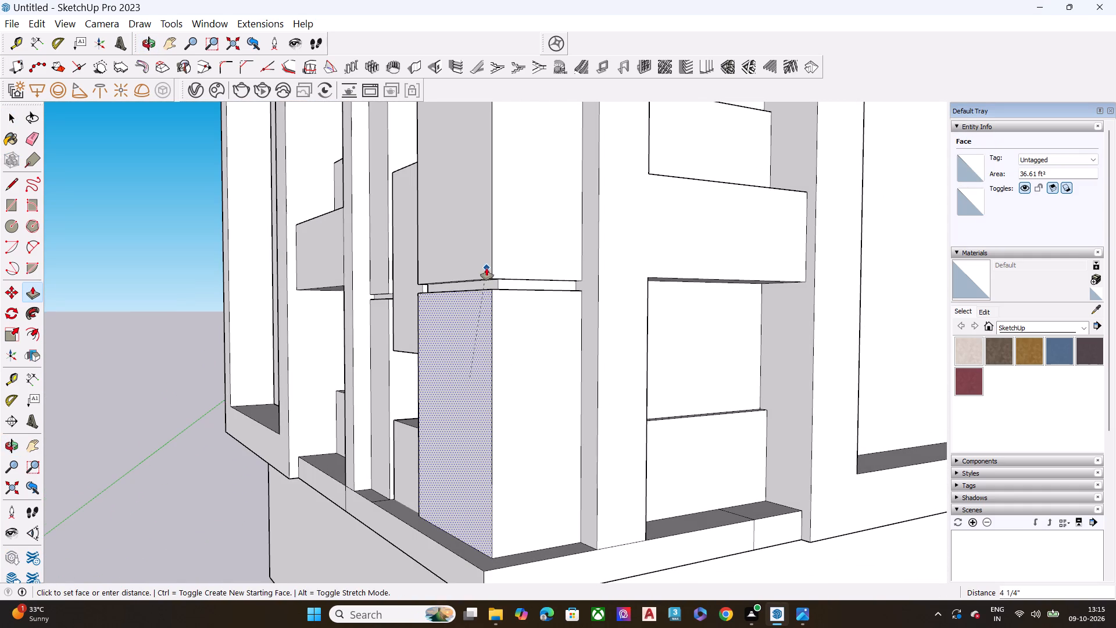
click(490, 274)
key(space)
Examine the corner blocks, their grooves and the slim pilaster segments from several sides and as a whole.
scroll(482, 315, down, 3)
middle_drag(492, 307, 432, 318)
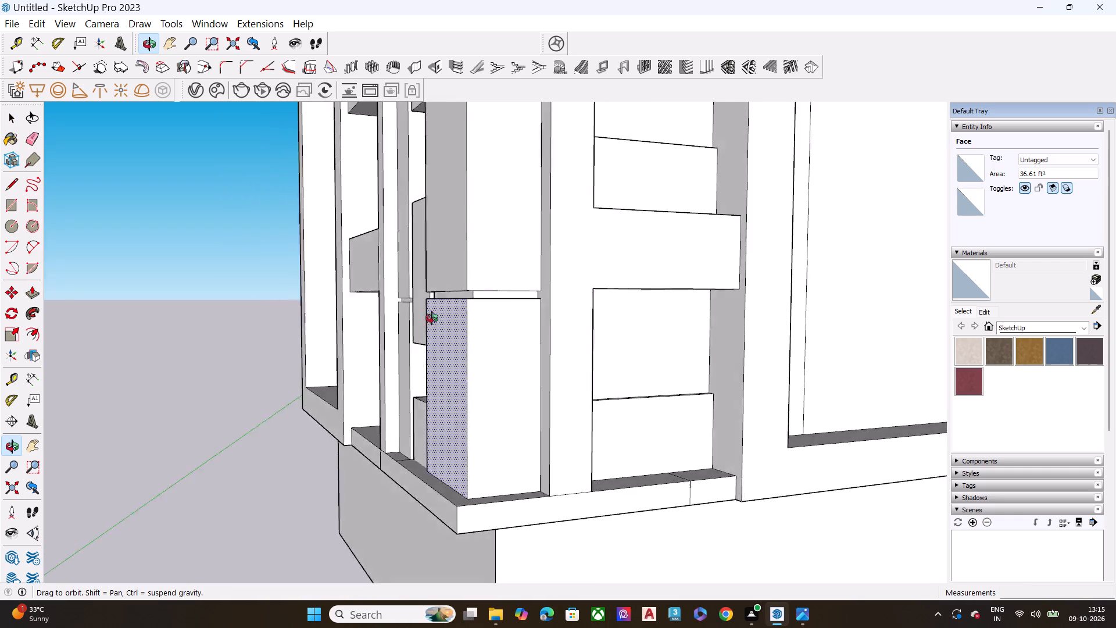
middle_drag(432, 318, 513, 370)
middle_drag(497, 366, 347, 320)
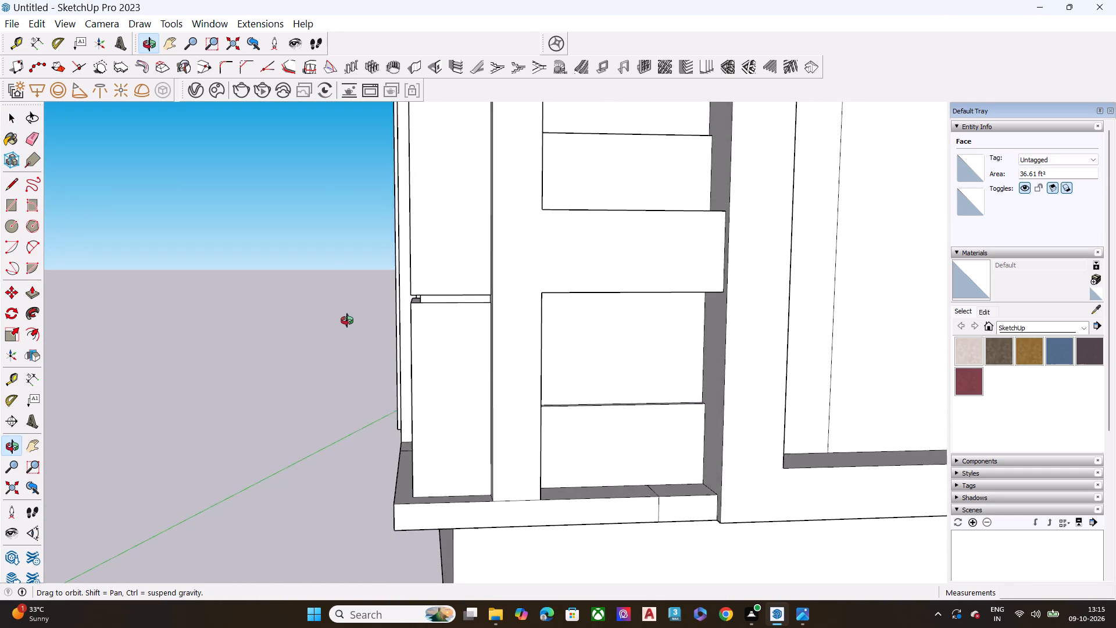
middle_drag(347, 320, 681, 322)
scroll(478, 310, up, 9)
middle_drag(382, 302, 399, 300)
scroll(382, 302, up, 1)
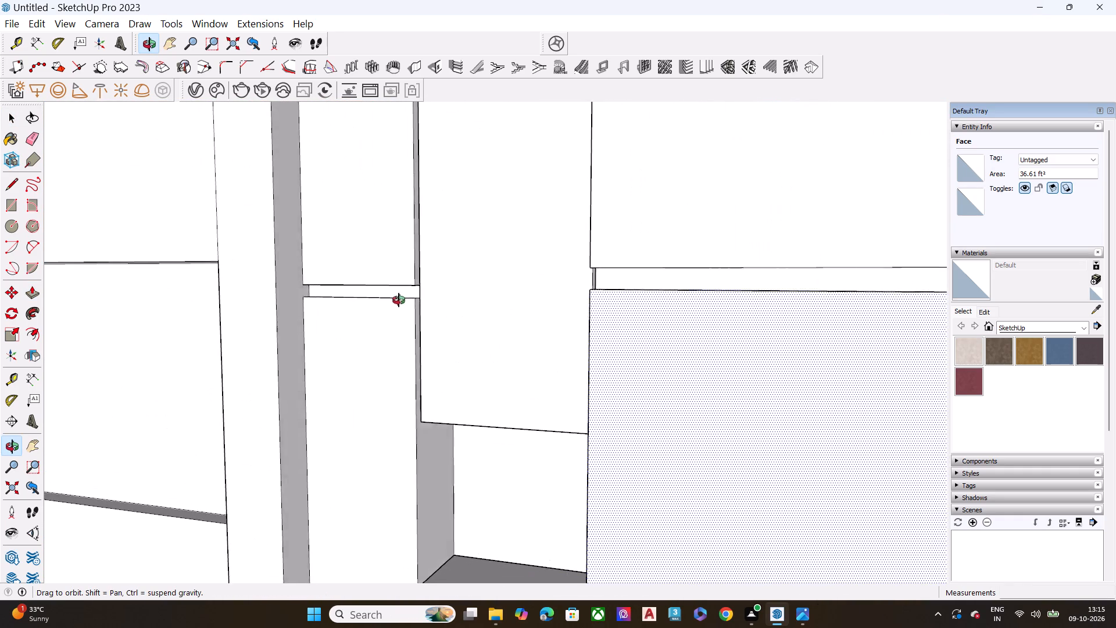
middle_drag(399, 300, 507, 322)
scroll(821, 345, down, 8)
scroll(785, 363, up, 1)
middle_drag(785, 363, 649, 388)
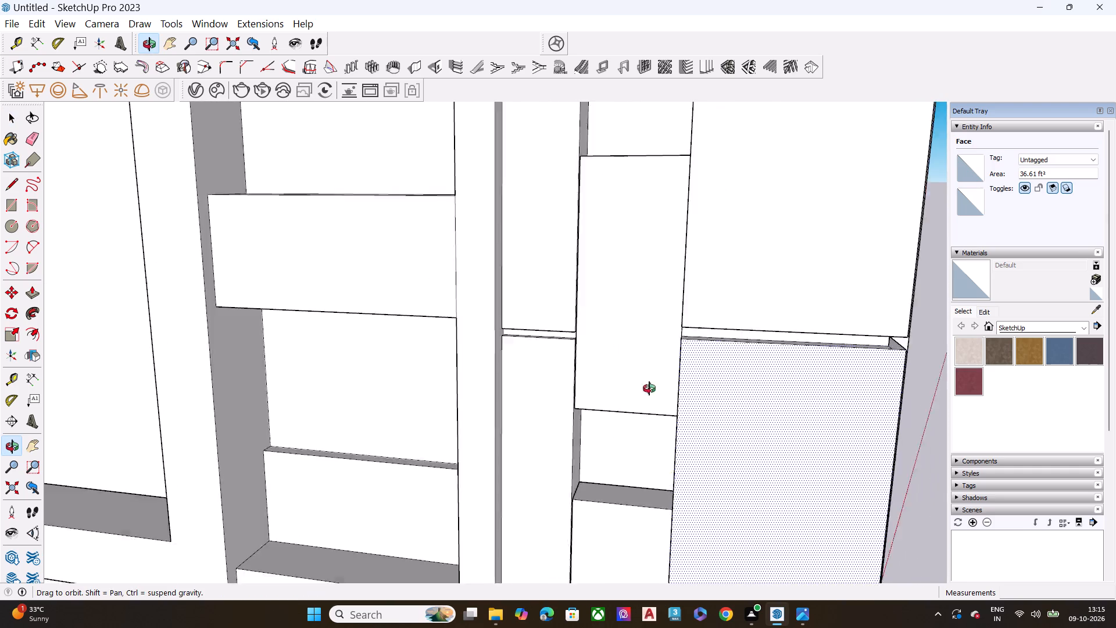
middle_drag(649, 388, 536, 391)
scroll(524, 384, down, 1)
scroll(524, 384, up, 1)
scroll(524, 386, down, 20)
scroll(524, 386, down, 4)
scroll(552, 304, up, 6)
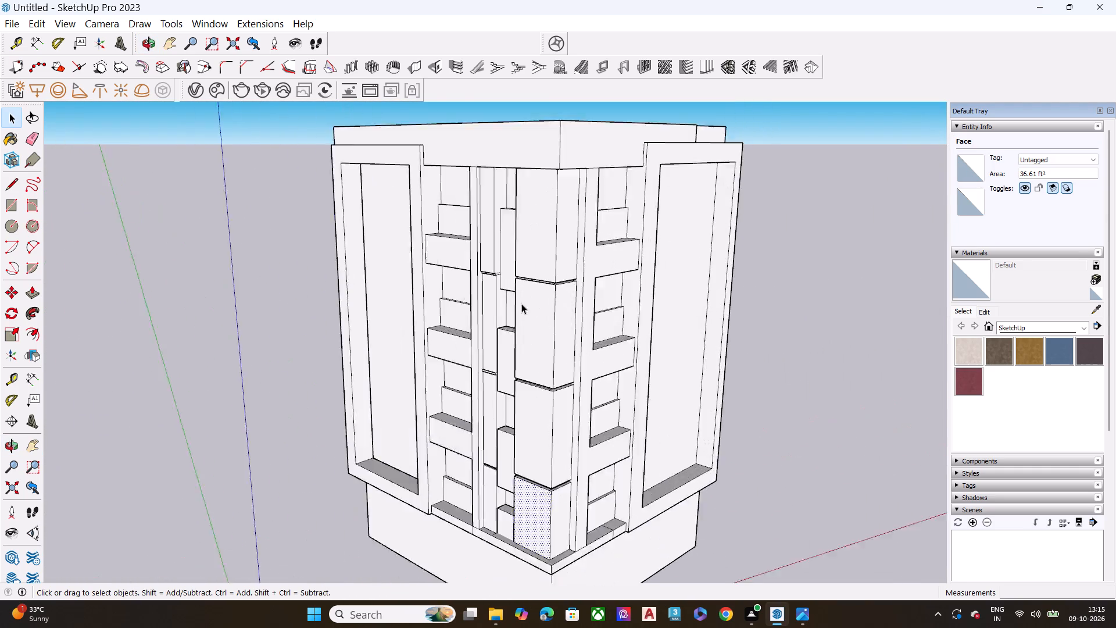
Pull the front face of the slim pilaster's second segment from the top out 3 1/2", level with the segment above.
scroll(521, 304, up, 20)
scroll(521, 304, up, 2)
middle_drag(482, 297, 462, 251)
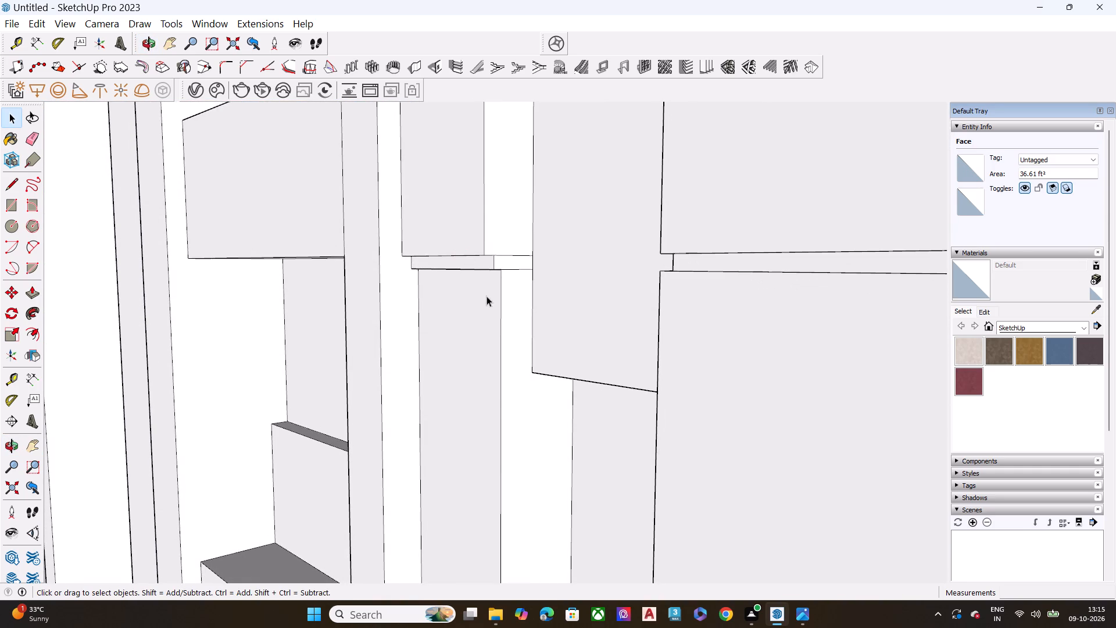
click(489, 309)
key(p)
click(489, 310)
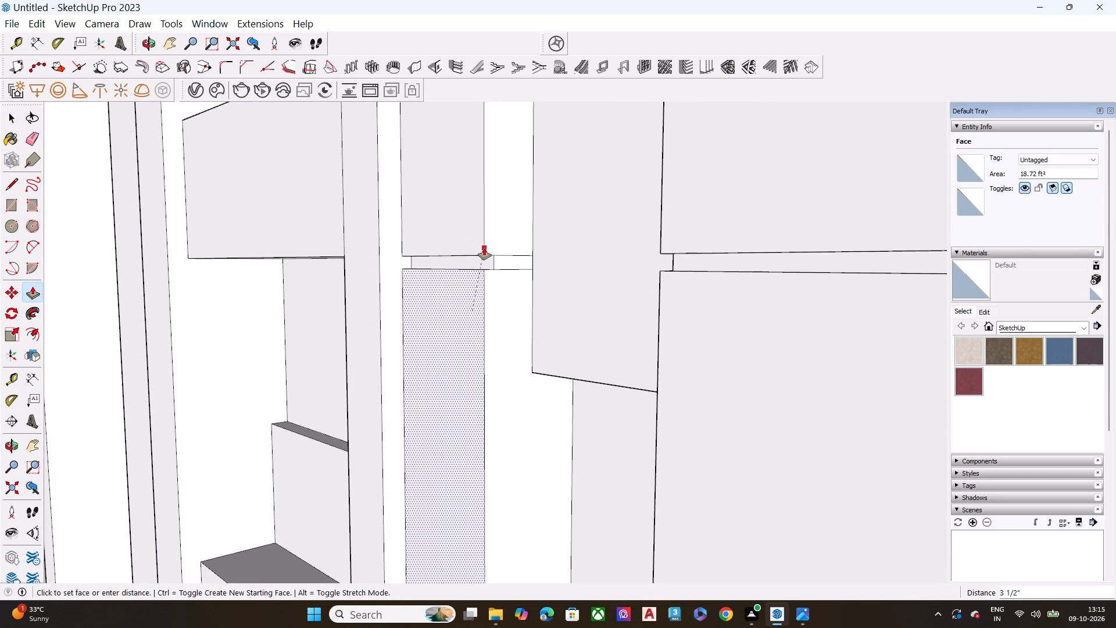
click(484, 248)
key(space)
Compare the building's corner blocks and slim pilaster with the reference photo 1000093875.jpg.
scroll(415, 277, down, 6)
middle_drag(590, 380, 488, 358)
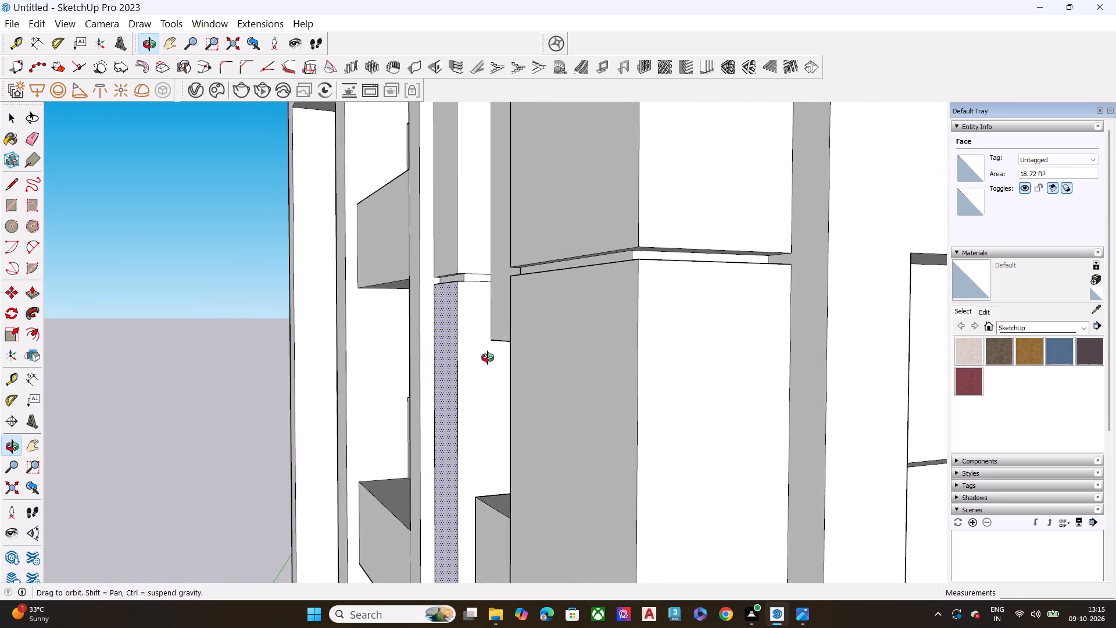
middle_drag(488, 358, 610, 365)
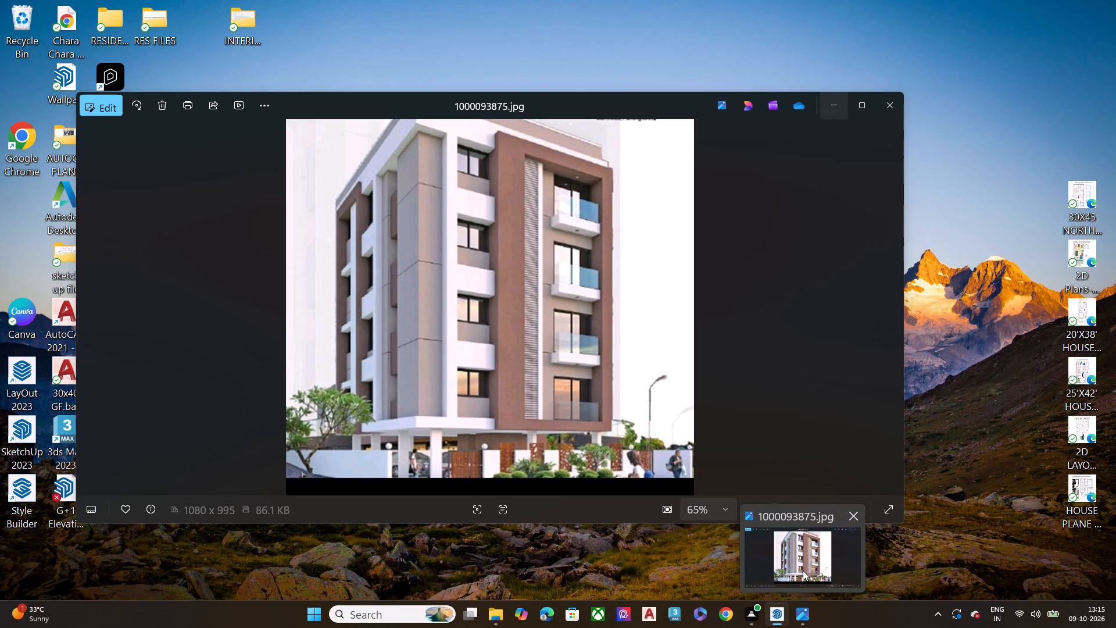
key(Escape)
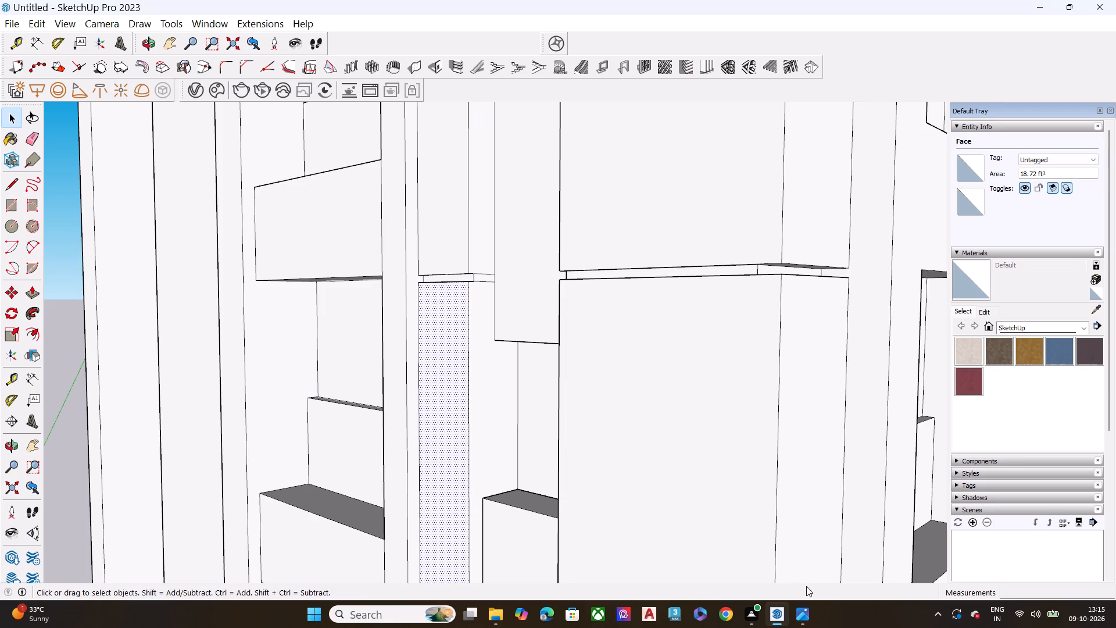
scroll(807, 586, down, 1)
scroll(767, 479, down, 7)
scroll(549, 448, down, 7)
middle_drag(603, 492, 557, 479)
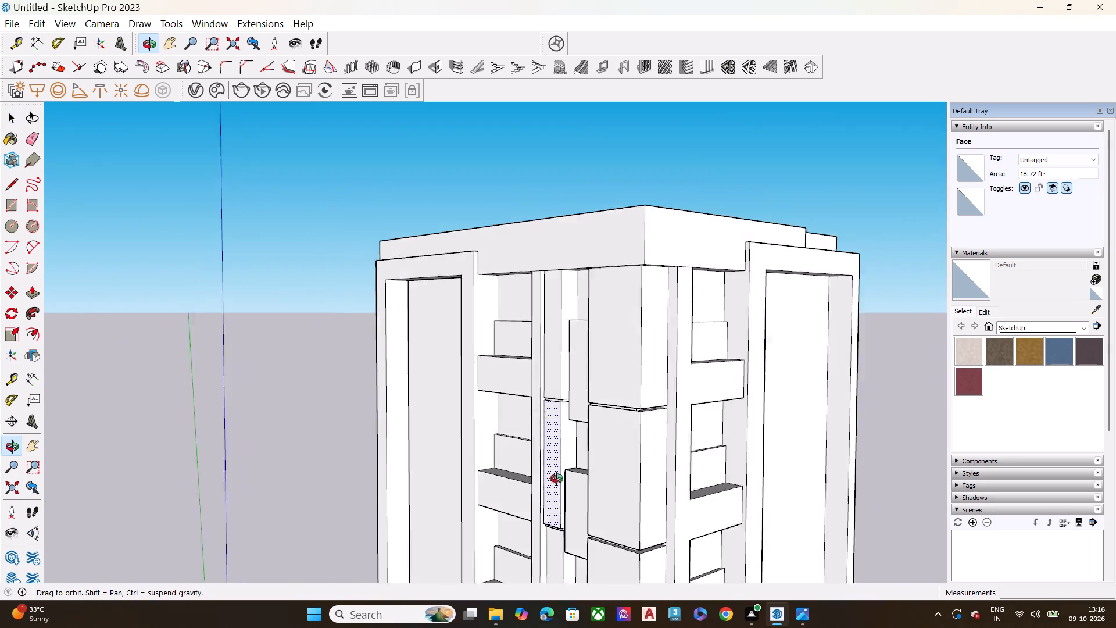
middle_drag(557, 479, 531, 444)
scroll(538, 439, down, 1)
middle_drag(604, 451, 753, 490)
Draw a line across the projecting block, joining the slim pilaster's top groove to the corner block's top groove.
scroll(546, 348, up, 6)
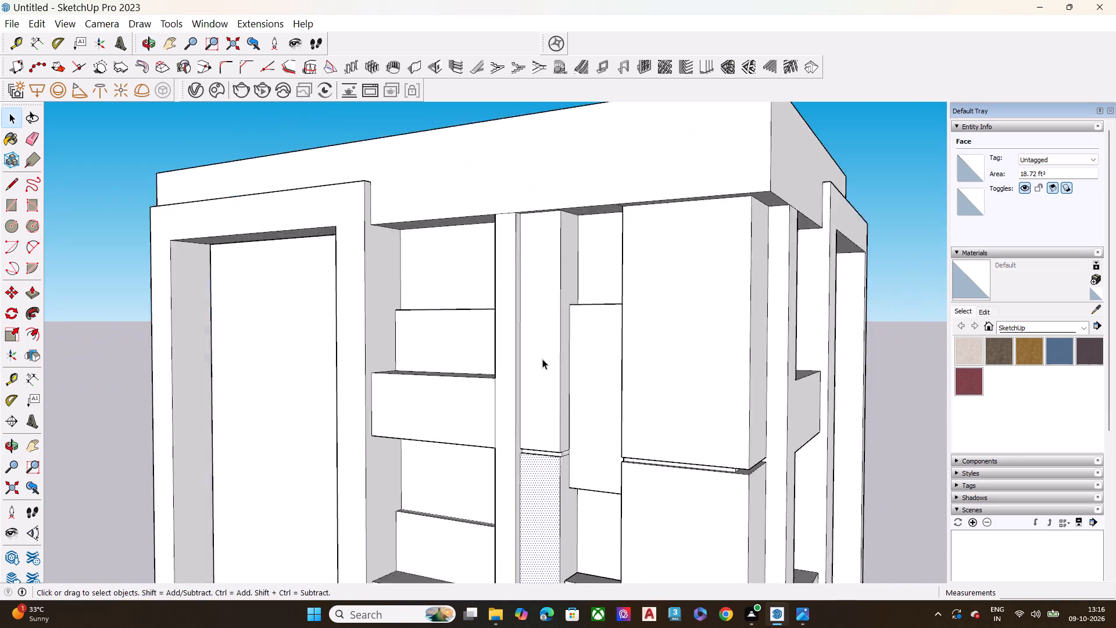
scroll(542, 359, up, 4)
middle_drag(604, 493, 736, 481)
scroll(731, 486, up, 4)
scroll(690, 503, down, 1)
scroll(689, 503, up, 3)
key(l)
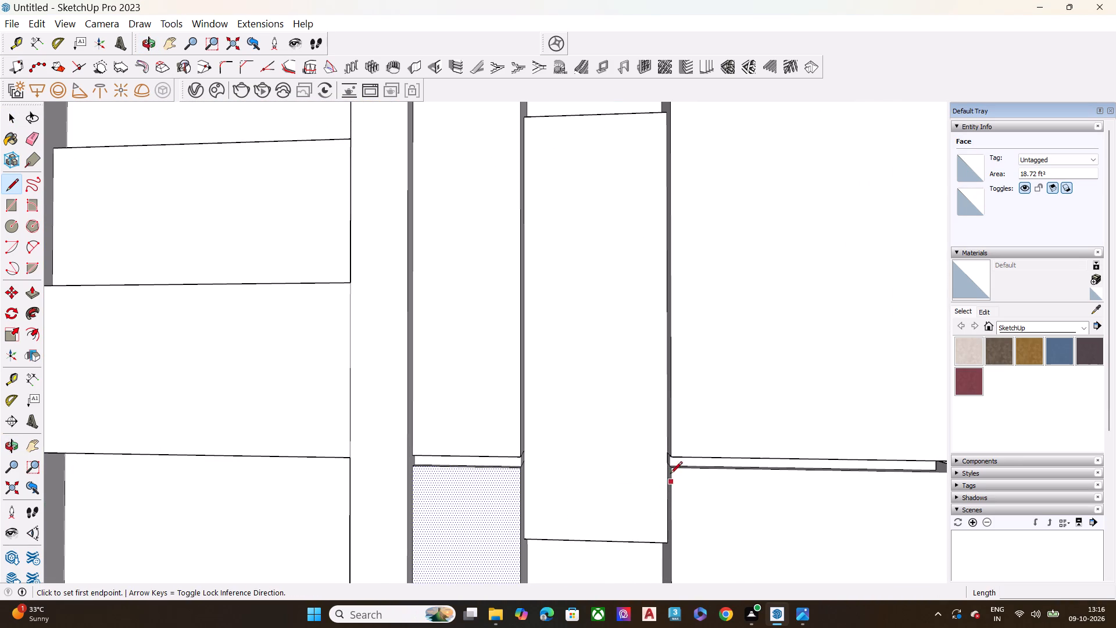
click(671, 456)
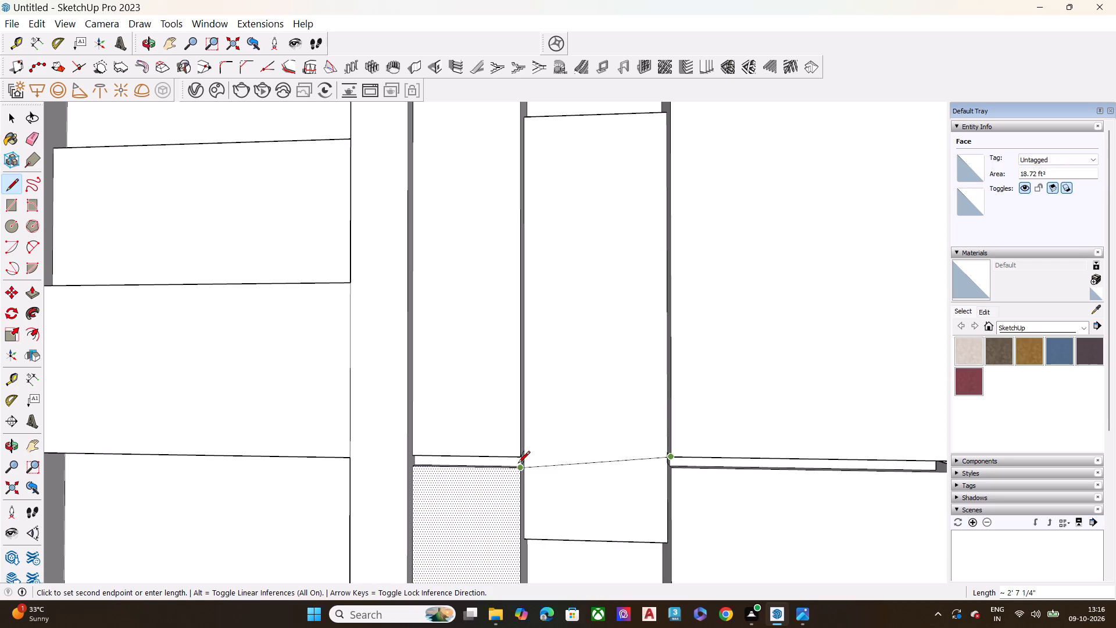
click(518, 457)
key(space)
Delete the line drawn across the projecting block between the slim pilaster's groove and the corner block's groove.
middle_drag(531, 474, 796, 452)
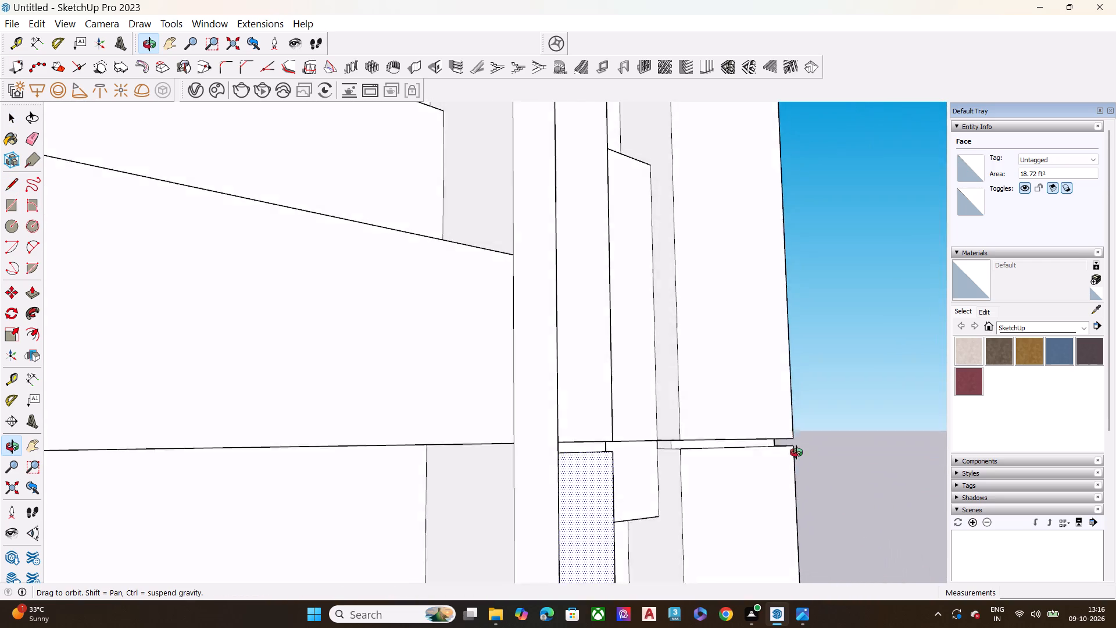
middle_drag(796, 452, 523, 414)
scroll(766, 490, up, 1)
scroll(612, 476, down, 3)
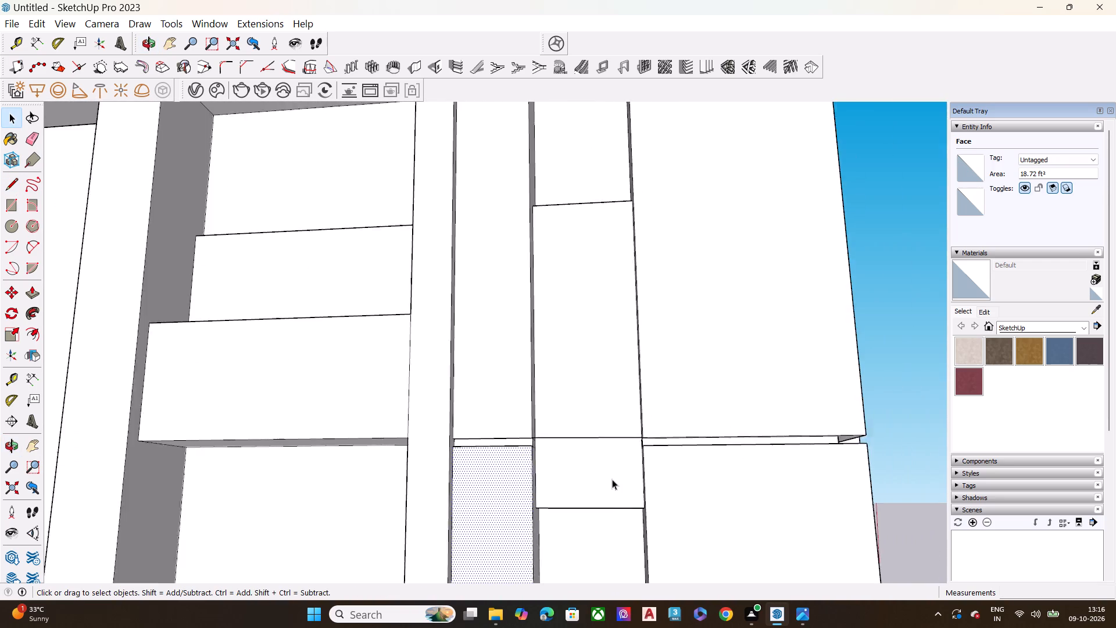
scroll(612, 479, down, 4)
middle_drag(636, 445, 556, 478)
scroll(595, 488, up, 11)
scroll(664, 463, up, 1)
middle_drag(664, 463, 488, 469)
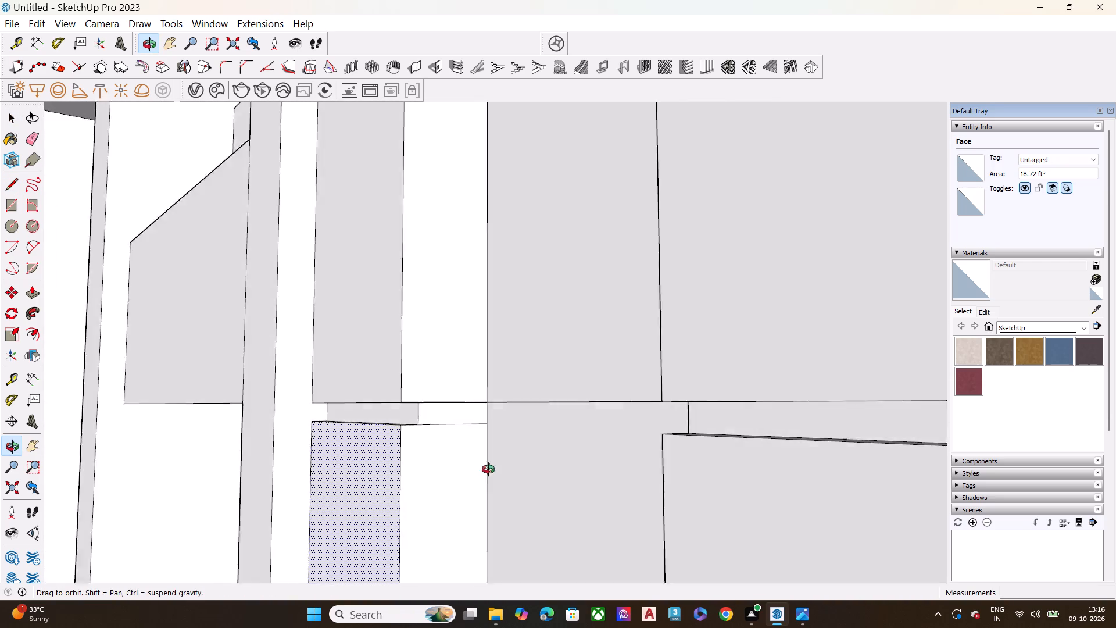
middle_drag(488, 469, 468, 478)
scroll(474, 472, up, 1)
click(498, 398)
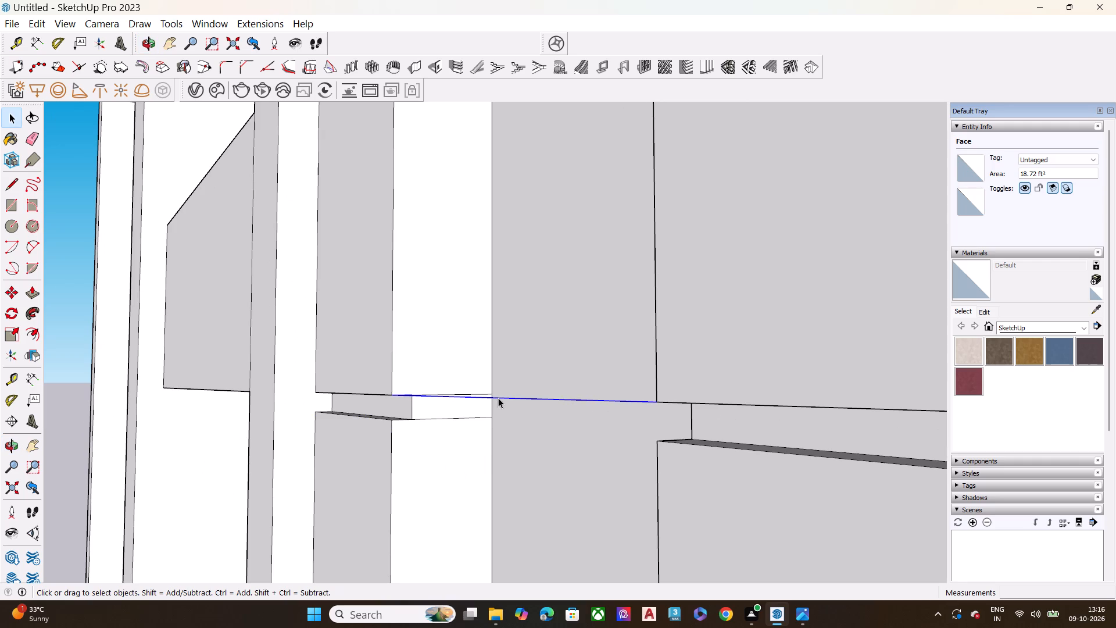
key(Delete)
Examine how the grooves run around the corner block and slim pilaster, up close and on the whole building.
scroll(493, 399, down, 6)
middle_drag(659, 441, 513, 454)
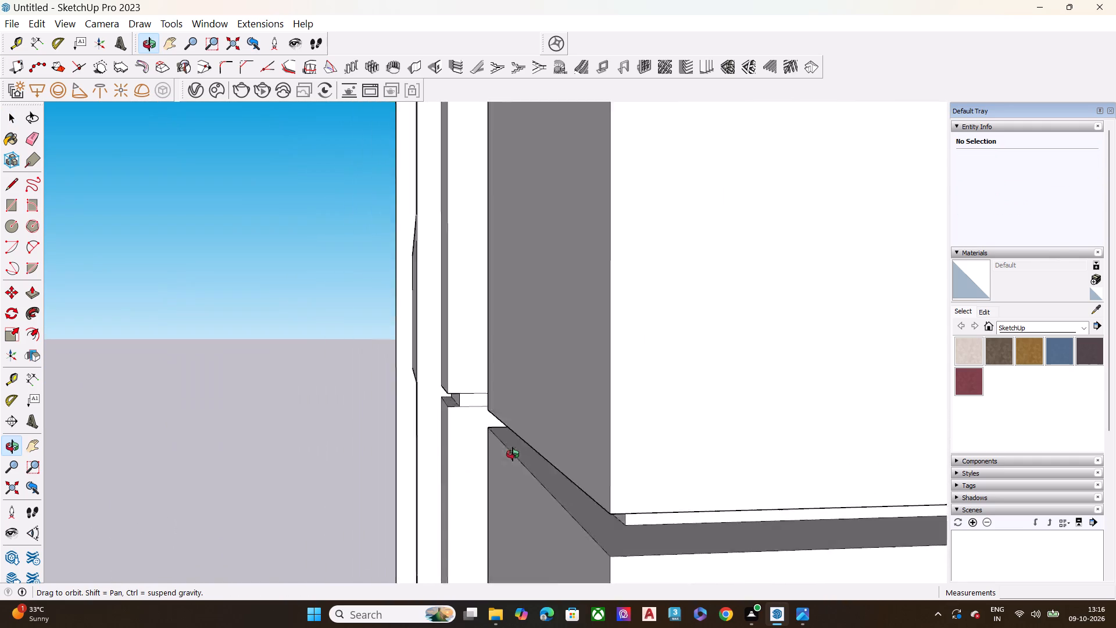
middle_drag(513, 454, 496, 431)
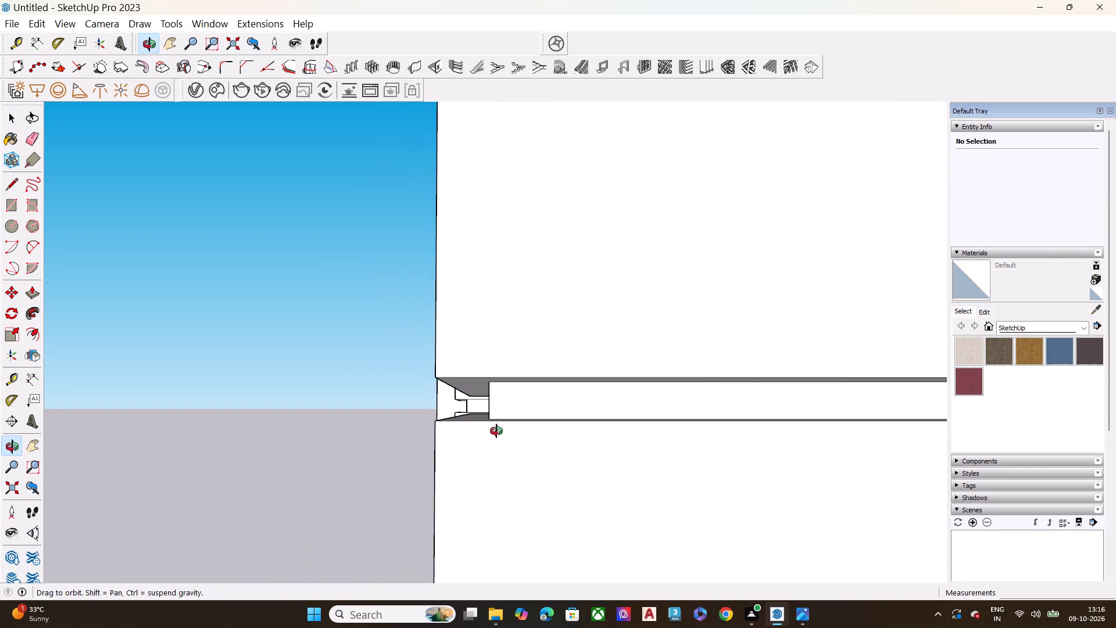
middle_drag(496, 431, 505, 431)
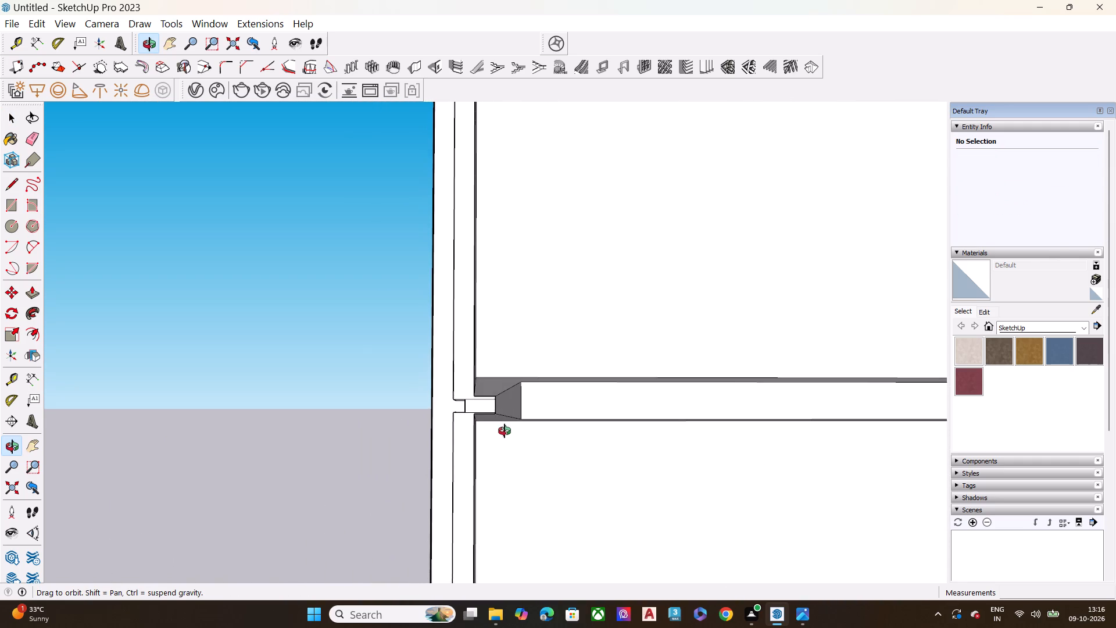
middle_drag(505, 431, 503, 431)
key(space)
scroll(443, 408, up, 7)
middle_drag(488, 409, 537, 411)
scroll(505, 418, up, 1)
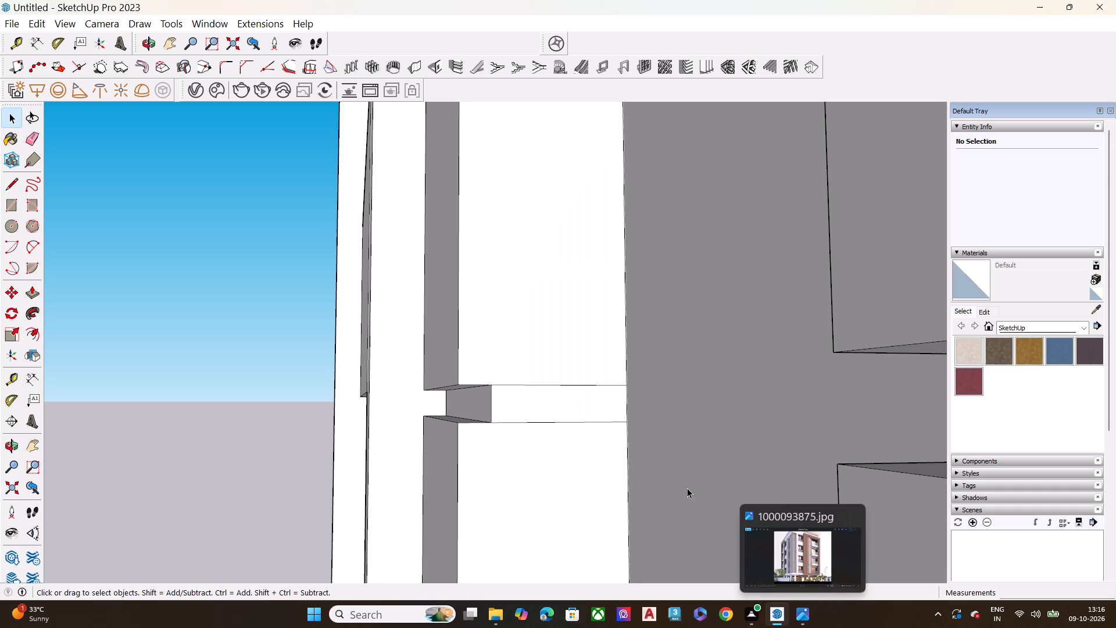
scroll(492, 415, down, 20)
scroll(393, 385, up, 2)
scroll(398, 384, down, 1)
scroll(402, 383, up, 1)
scroll(420, 377, down, 8)
scroll(475, 384, down, 9)
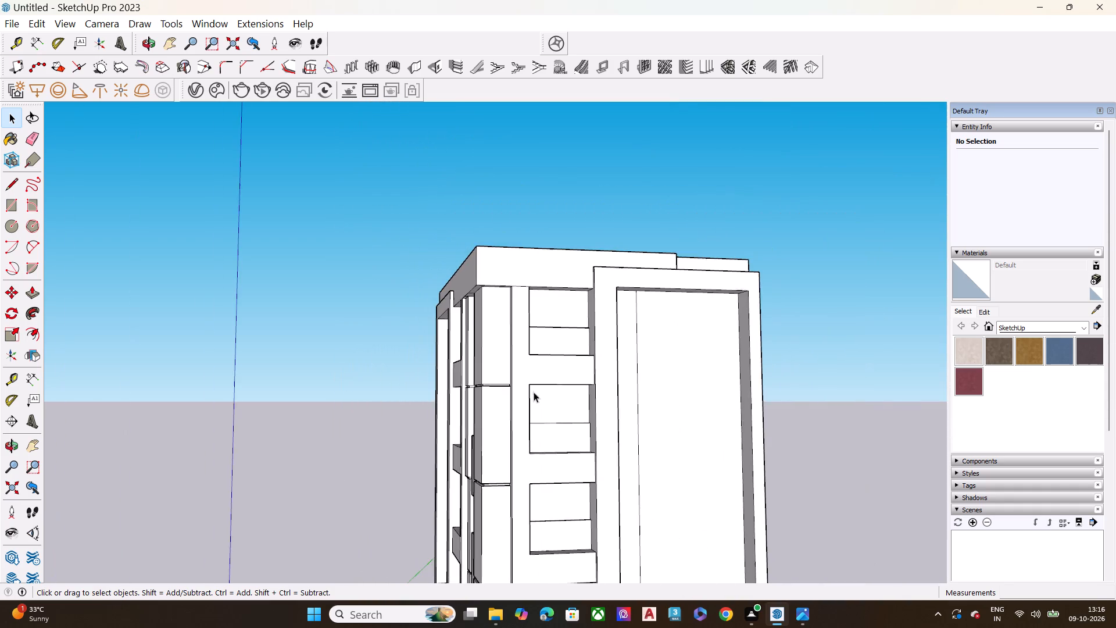
middle_drag(484, 431, 629, 442)
scroll(437, 359, down, 10)
scroll(452, 519, up, 6)
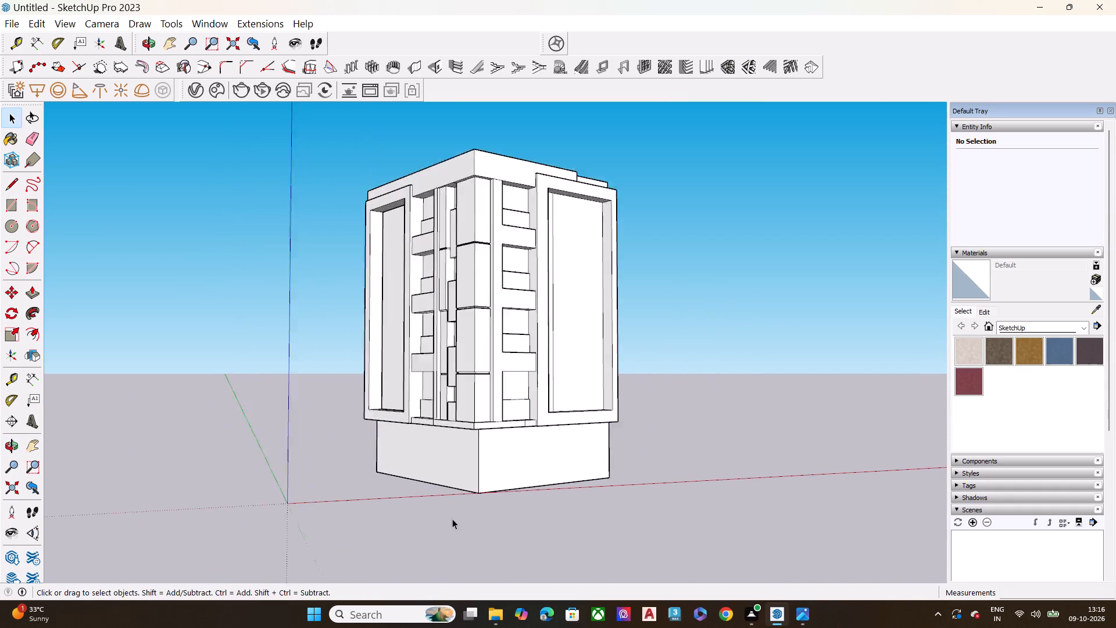
scroll(452, 519, up, 4)
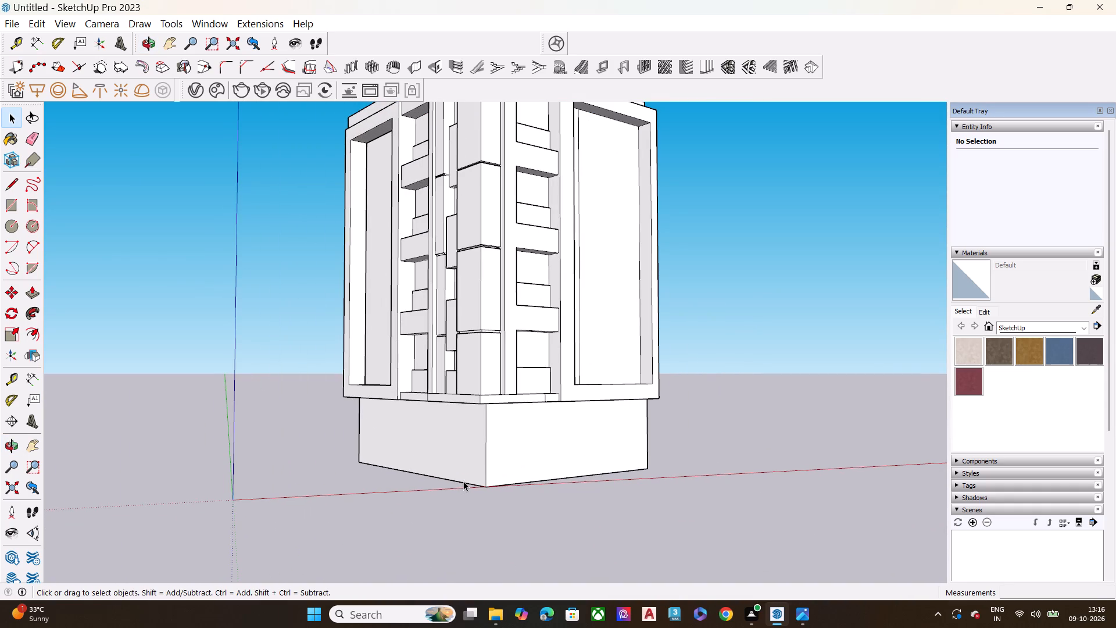
Push the side face of the slim pilaster's top groove in 1 1/2", continuing the recess around the pilaster's edge.
right_drag(434, 158, 431, 190)
scroll(476, 195, up, 1)
click(789, 199)
scroll(409, 112, up, 8)
middle_drag(491, 216, 524, 220)
scroll(475, 249, up, 3)
scroll(462, 247, down, 1)
scroll(462, 247, up, 10)
scroll(486, 245, down, 1)
scroll(486, 245, up, 5)
middle_drag(510, 240, 512, 272)
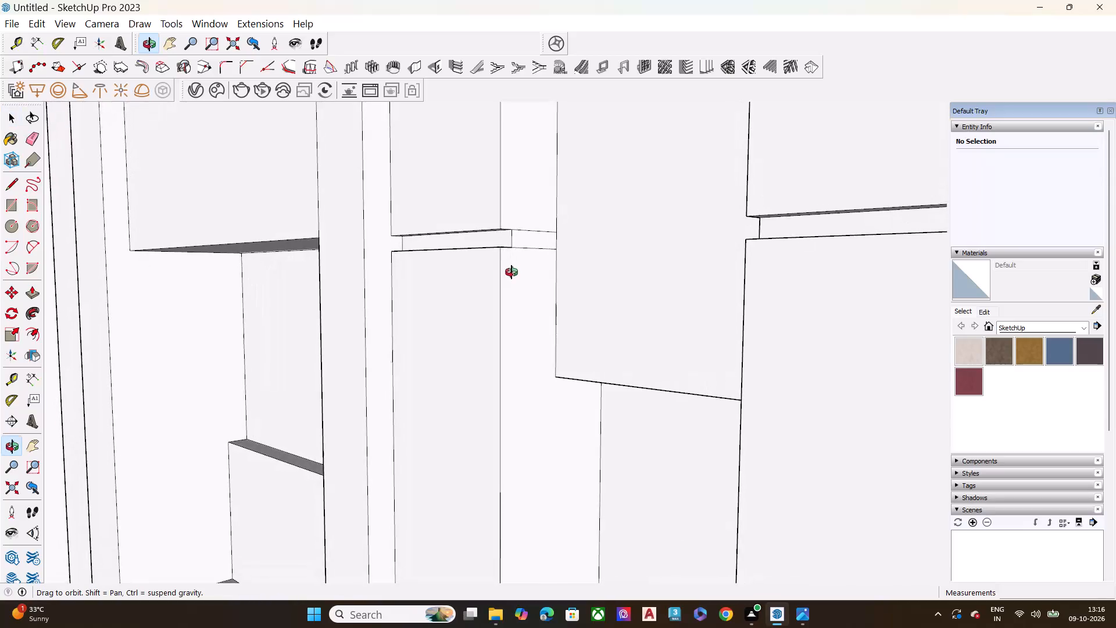
middle_drag(512, 272, 513, 271)
scroll(521, 248, up, 9)
click(522, 230)
key(p)
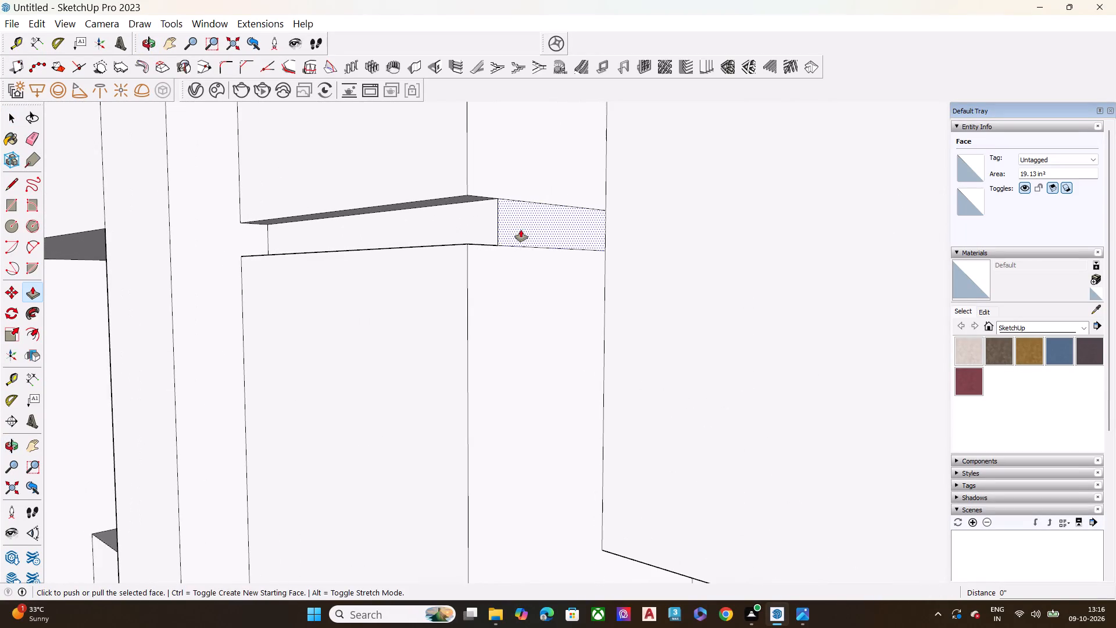
click(521, 230)
drag(510, 224, 475, 222)
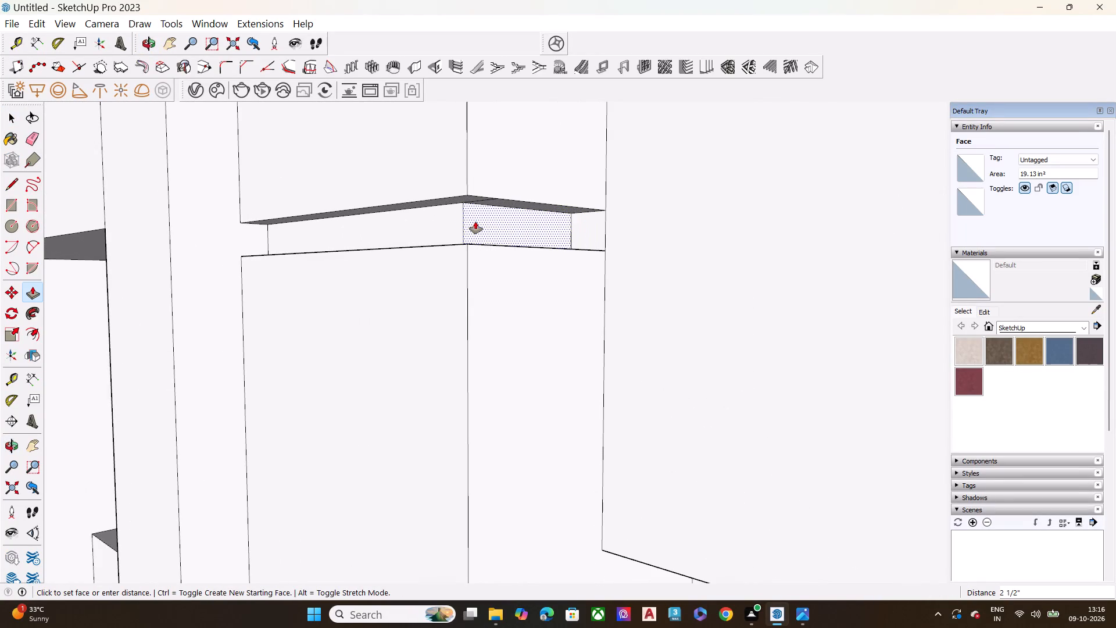
drag(475, 222, 491, 222)
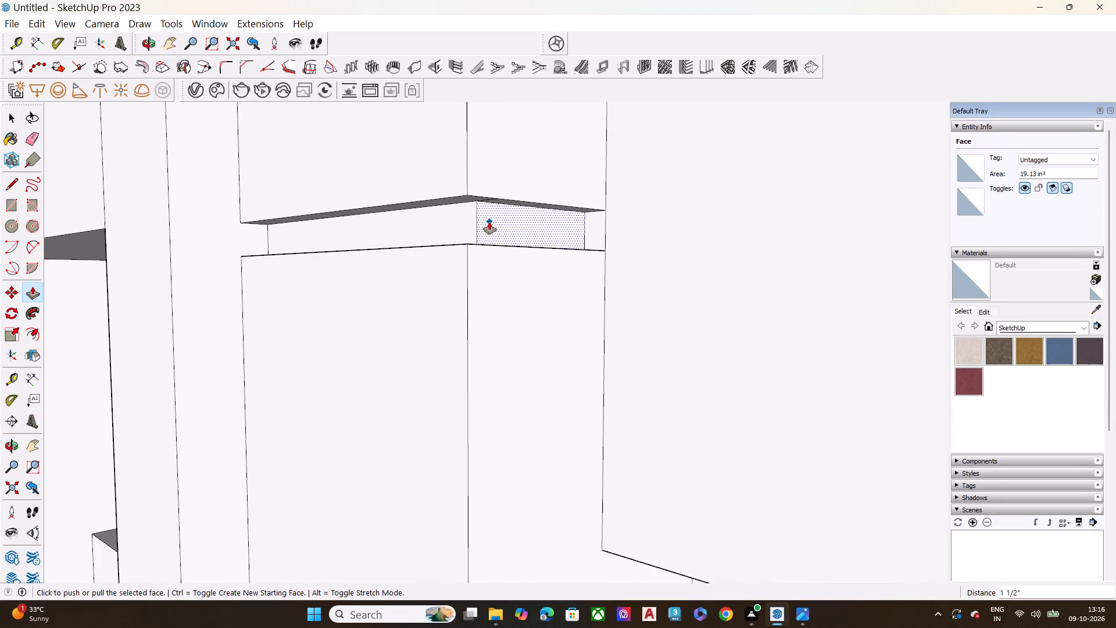
key(space)
click(489, 222)
Pull the front face of the slim pilaster's third segment from the top out, level with the segment above.
scroll(465, 180, down, 20)
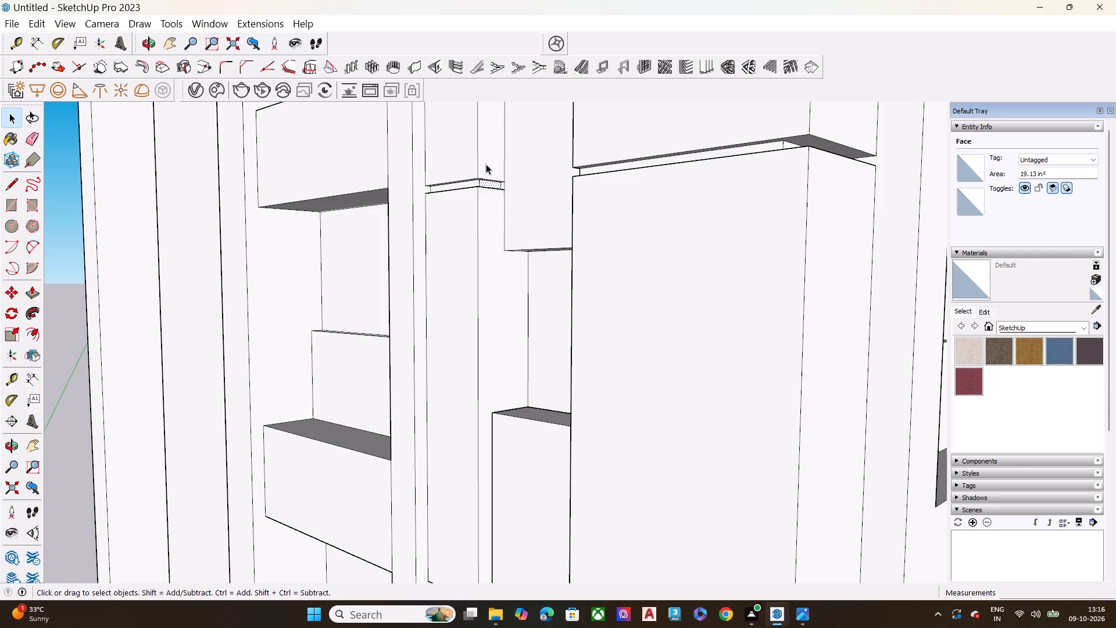
scroll(486, 160, down, 8)
scroll(479, 330, up, 6)
scroll(508, 436, up, 5)
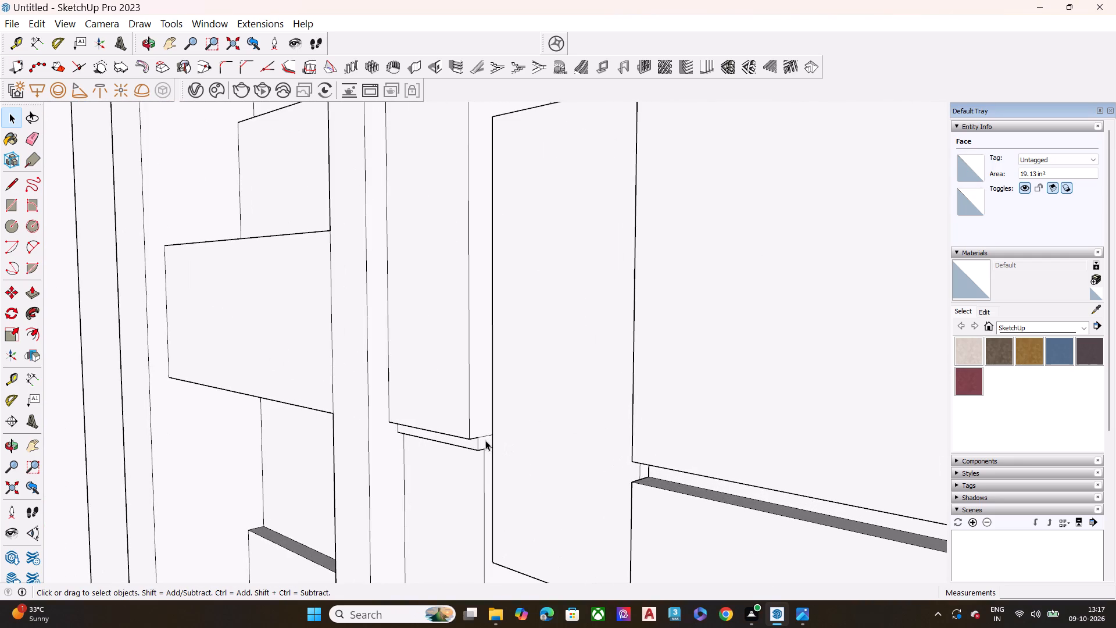
scroll(485, 441, up, 7)
scroll(436, 249, down, 10)
click(440, 366)
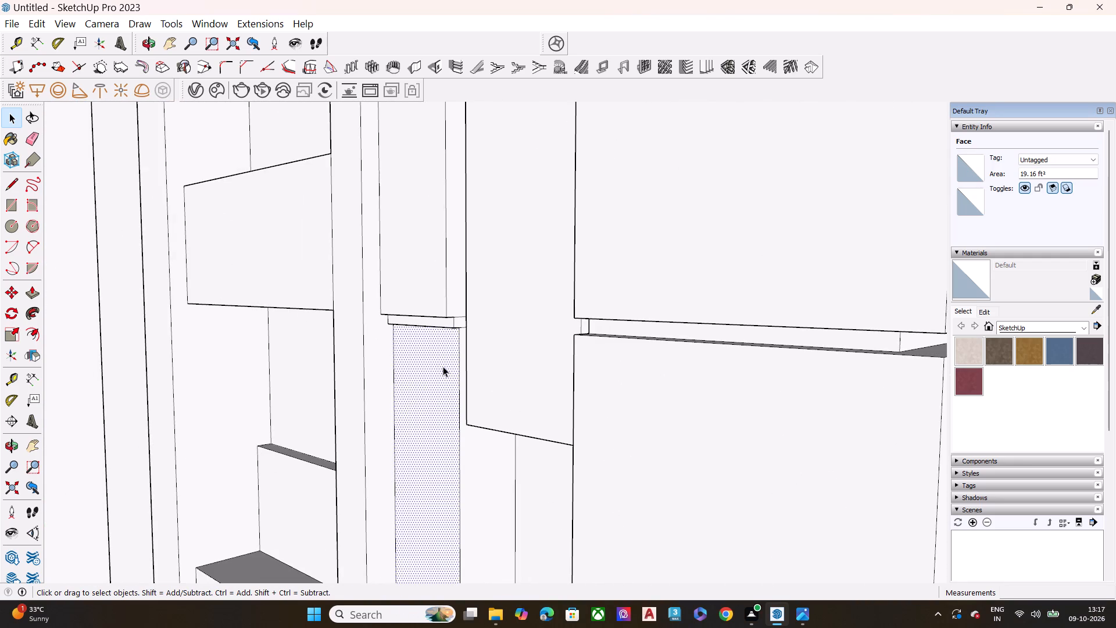
key(p)
click(443, 366)
drag(441, 343, 447, 315)
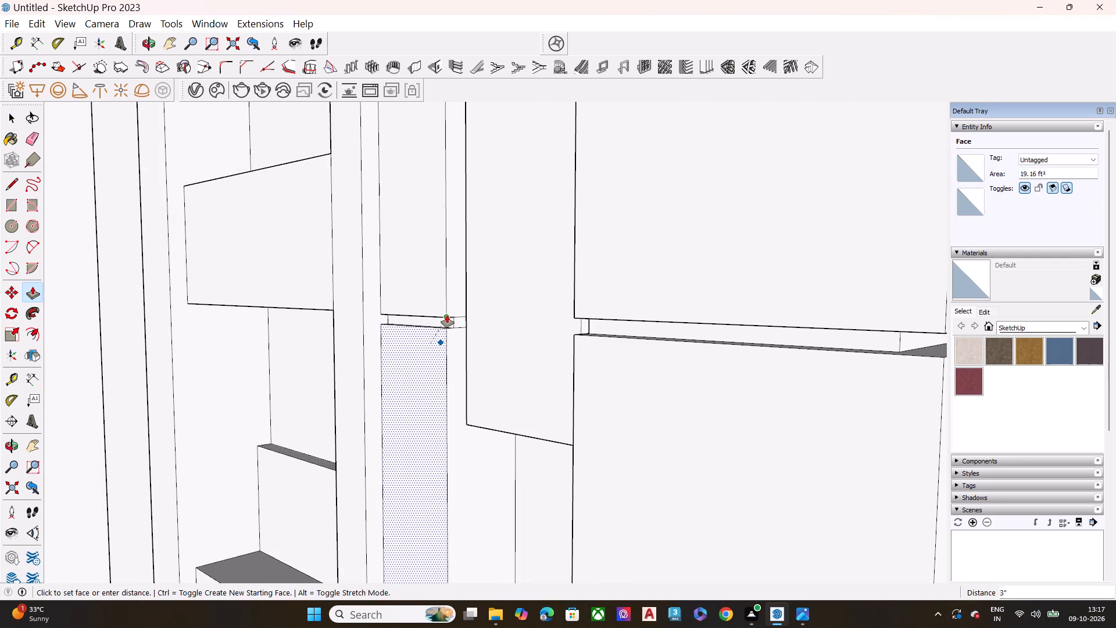
drag(447, 315, 449, 315)
click(446, 316)
key(space)
Push in the side face of the slim pilaster's groove between the second and third segments.
middle_drag(432, 327, 355, 369)
scroll(381, 361, up, 8)
click(436, 320)
key(p)
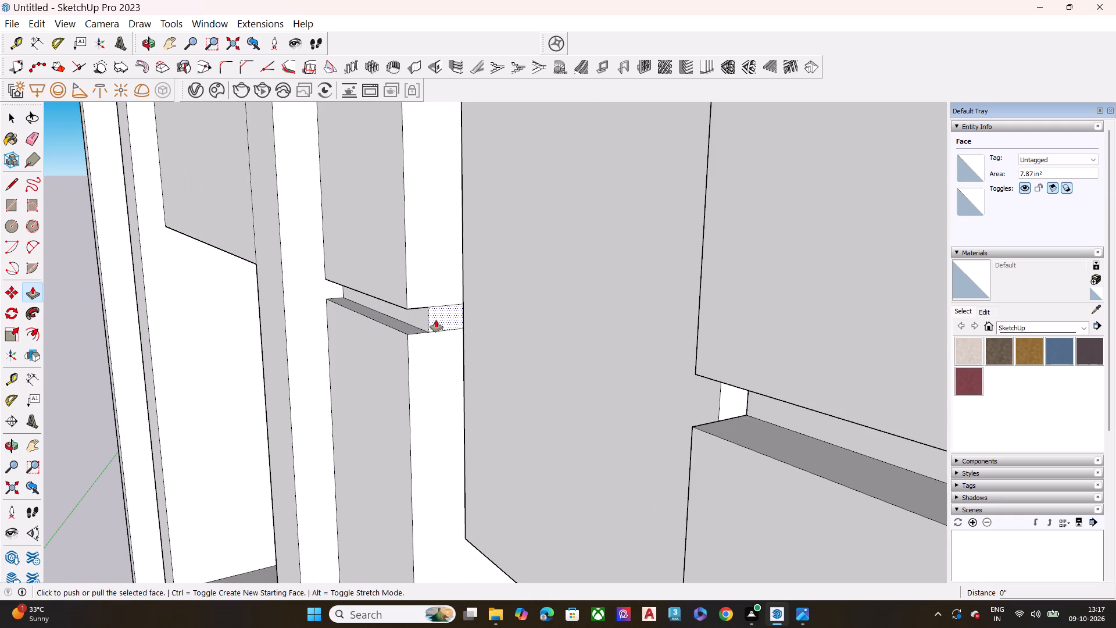
click(436, 320)
click(424, 317)
key(space)
Pull the front face of the slim pilaster's bottom segment out, level with the segment above.
scroll(484, 324, down, 16)
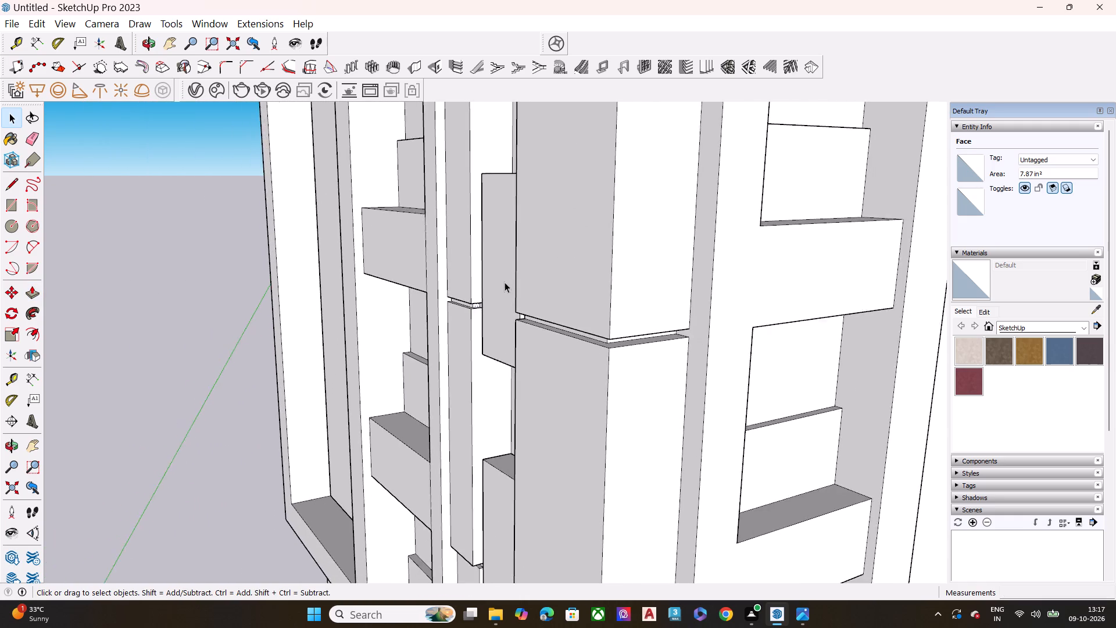
scroll(505, 282, down, 3)
scroll(505, 282, up, 1)
scroll(505, 282, down, 1)
scroll(505, 282, up, 1)
scroll(505, 282, down, 3)
scroll(473, 498, up, 11)
middle_drag(497, 490, 528, 443)
click(484, 504)
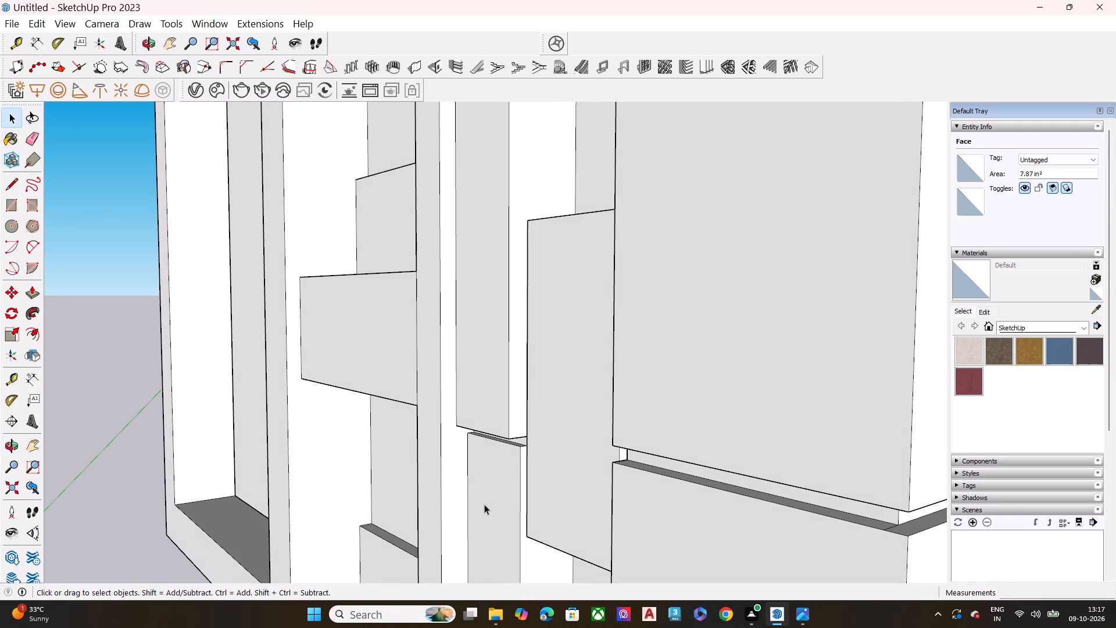
key(p)
click(487, 505)
drag(510, 461, 505, 443)
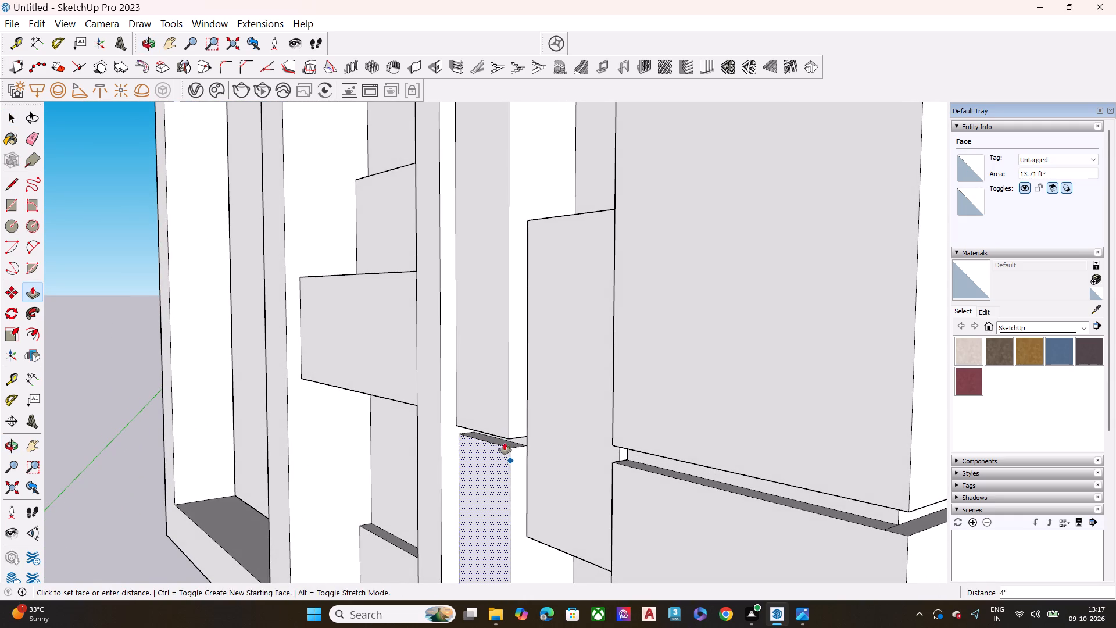
drag(505, 443, 506, 434)
click(505, 434)
key(space)
Pull the back face of the slim pilaster's lowest groove forward, making the recess shallower.
scroll(513, 449, up, 3)
scroll(510, 415, down, 8)
middle_drag(508, 424, 402, 447)
scroll(515, 426, up, 4)
scroll(515, 425, down, 1)
scroll(515, 425, up, 3)
middle_drag(479, 438, 523, 384)
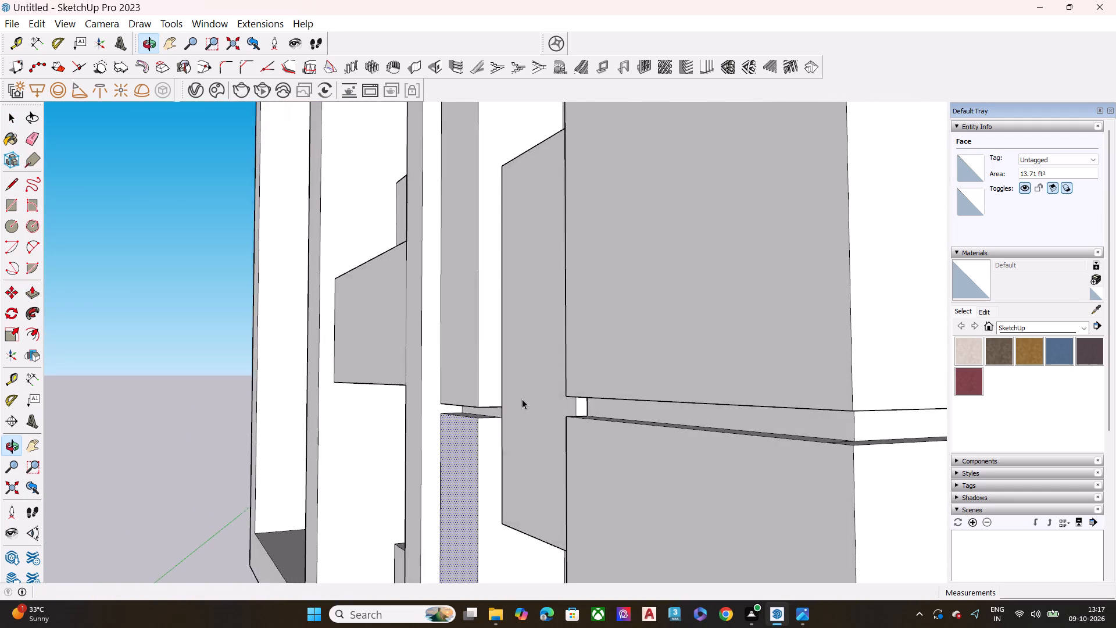
scroll(505, 412, up, 10)
click(502, 398)
key(p)
click(502, 398)
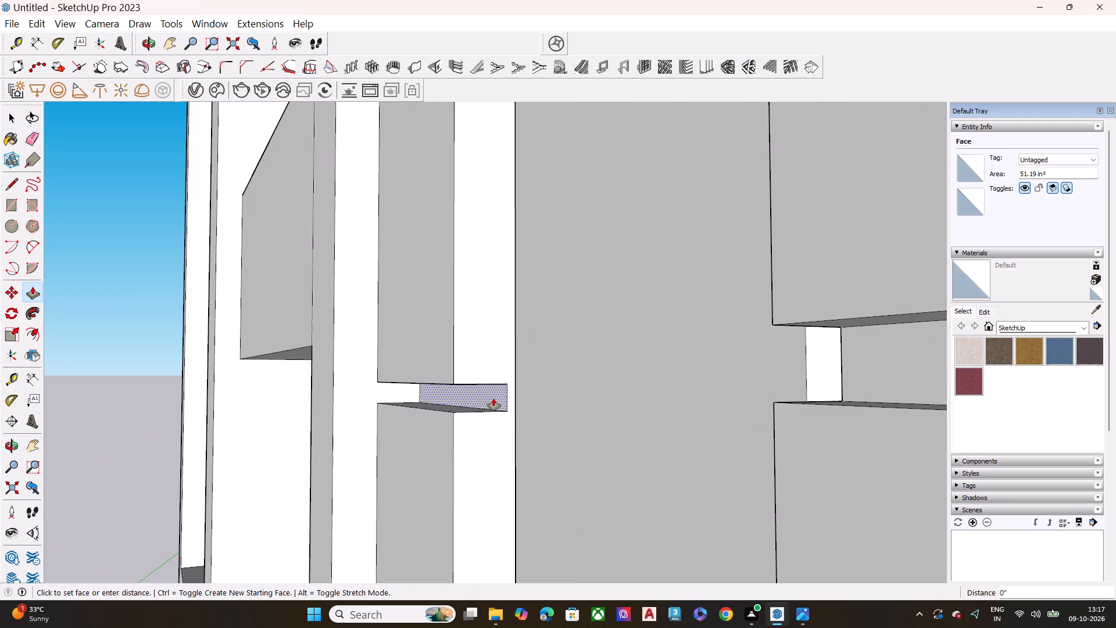
click(475, 398)
key(space)
Outline the lowest groove's continuation on the slim pilaster's side face, drawing lines about 1 1/2" long to the projecting block.
click(498, 395)
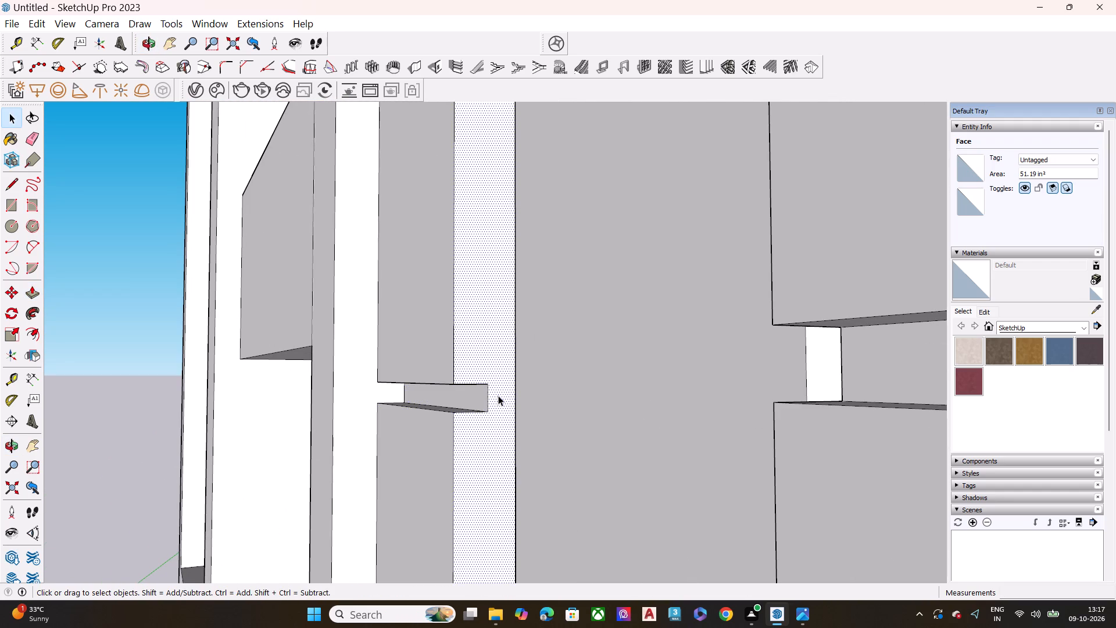
key(space)
key(l)
click(489, 383)
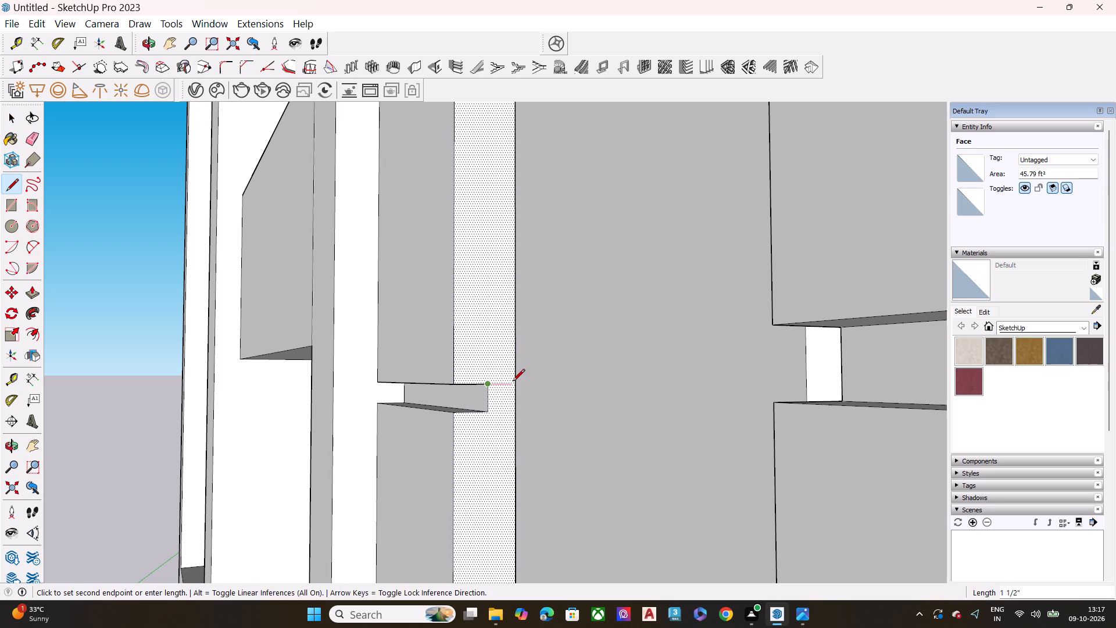
click(513, 382)
key(space)
key(l)
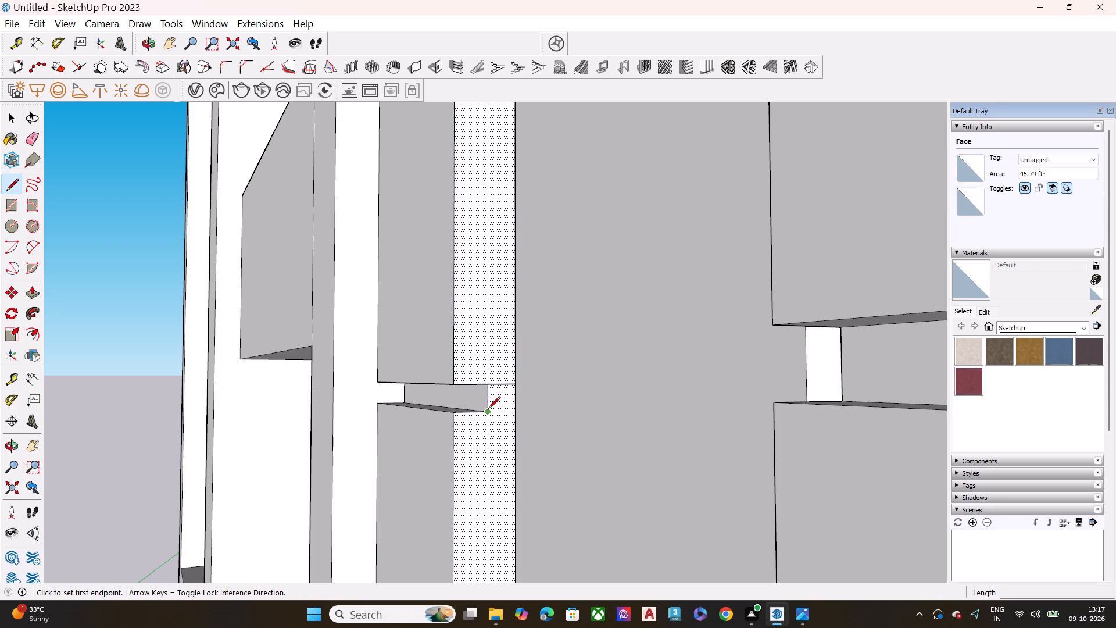
click(491, 412)
click(514, 409)
key(space)
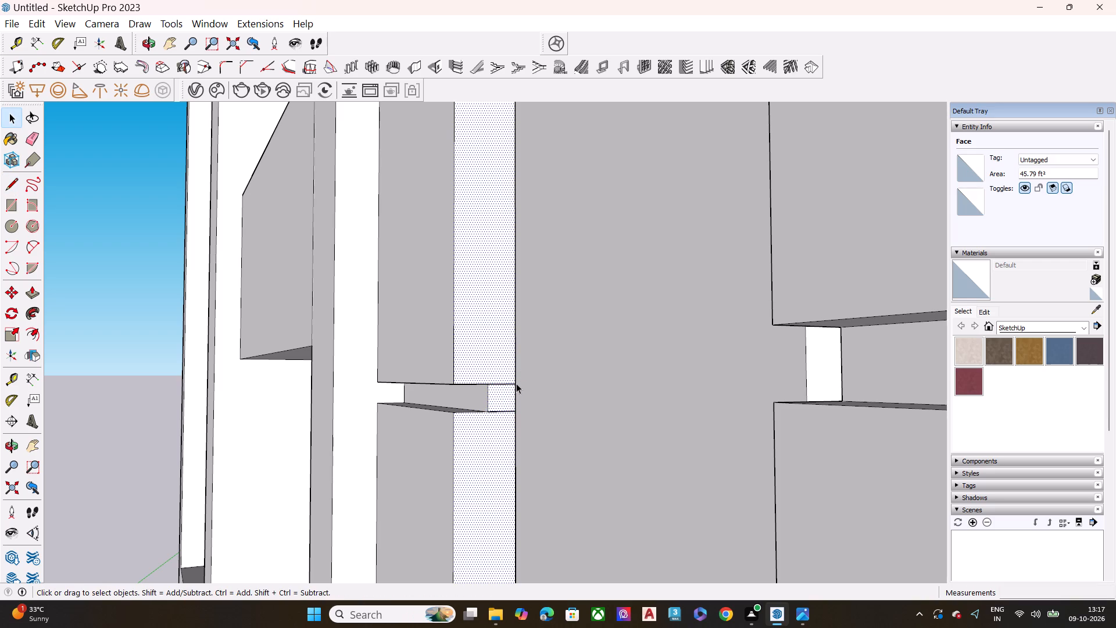
key(l)
click(517, 385)
click(516, 412)
key(space)
Push the outlined side face of the slim pilaster's lowest groove in 3 3/4".
click(510, 401)
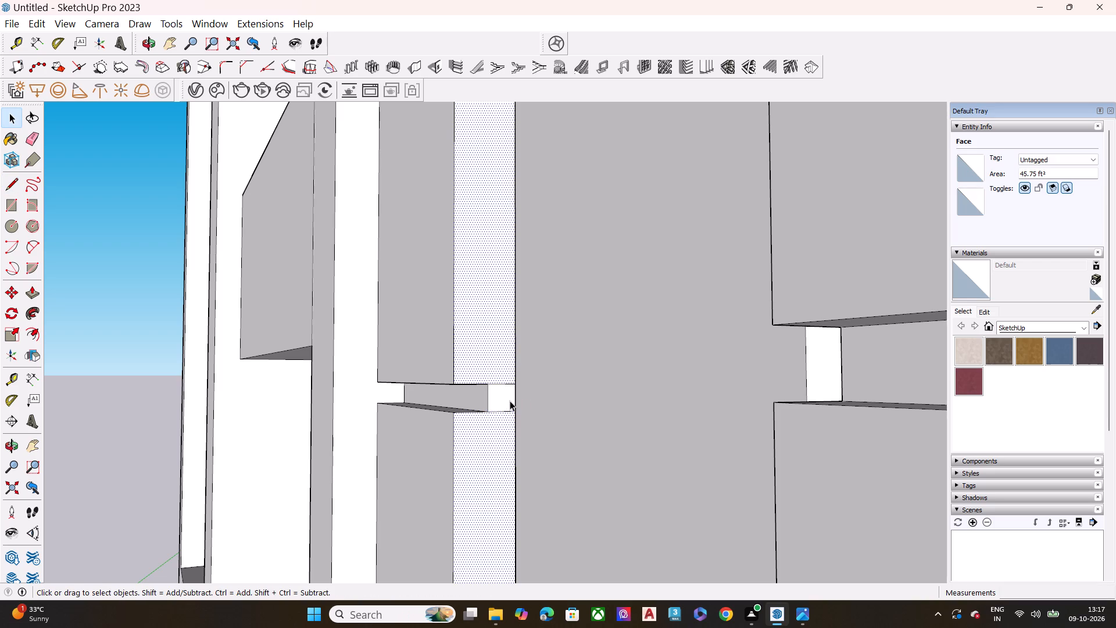
key(p)
click(510, 401)
click(492, 401)
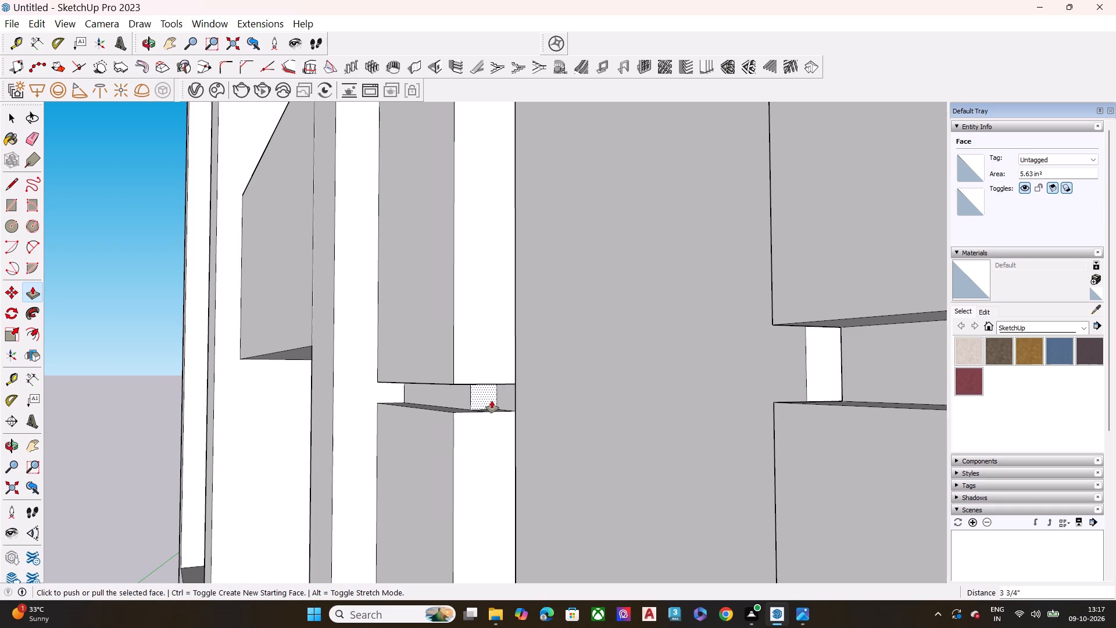
key(space)
scroll(482, 381, down, 15)
scroll(535, 372, down, 6)
middle_drag(613, 348, 634, 375)
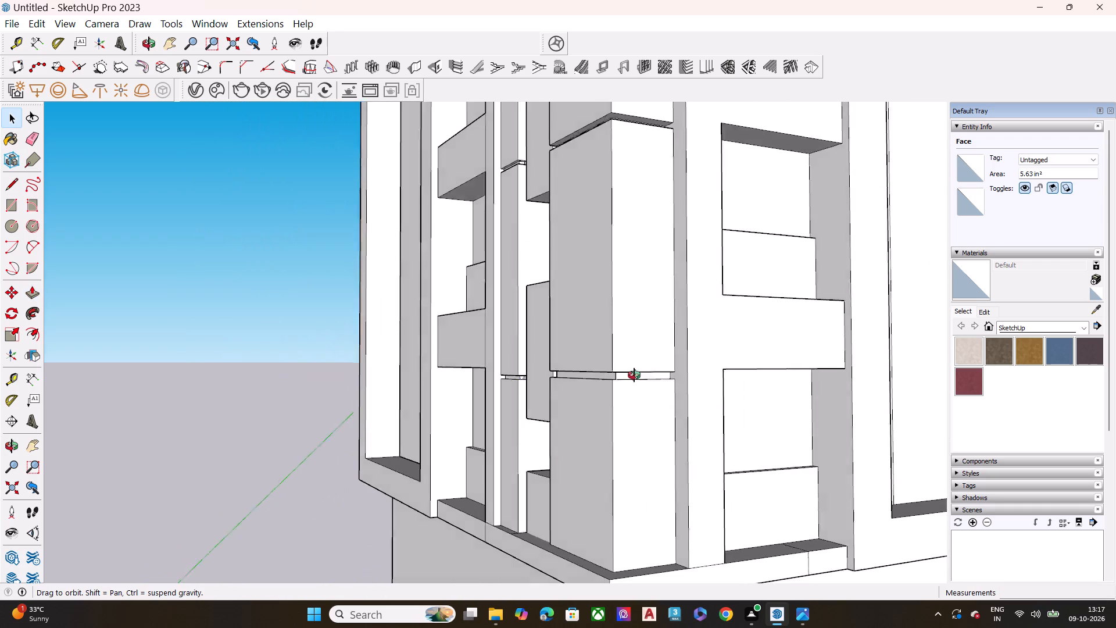
Examine the corner pilasters, their grooves and the surrounding projecting blocks along the building's full height.
middle_drag(634, 375, 620, 418)
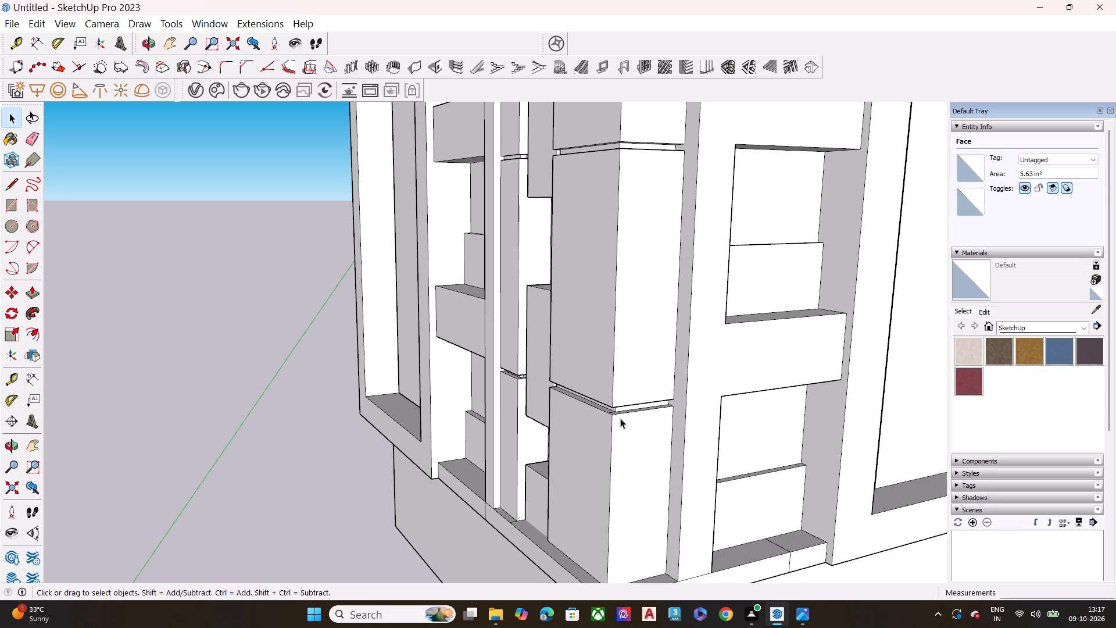
key(space)
scroll(412, 363, down, 4)
click(338, 361)
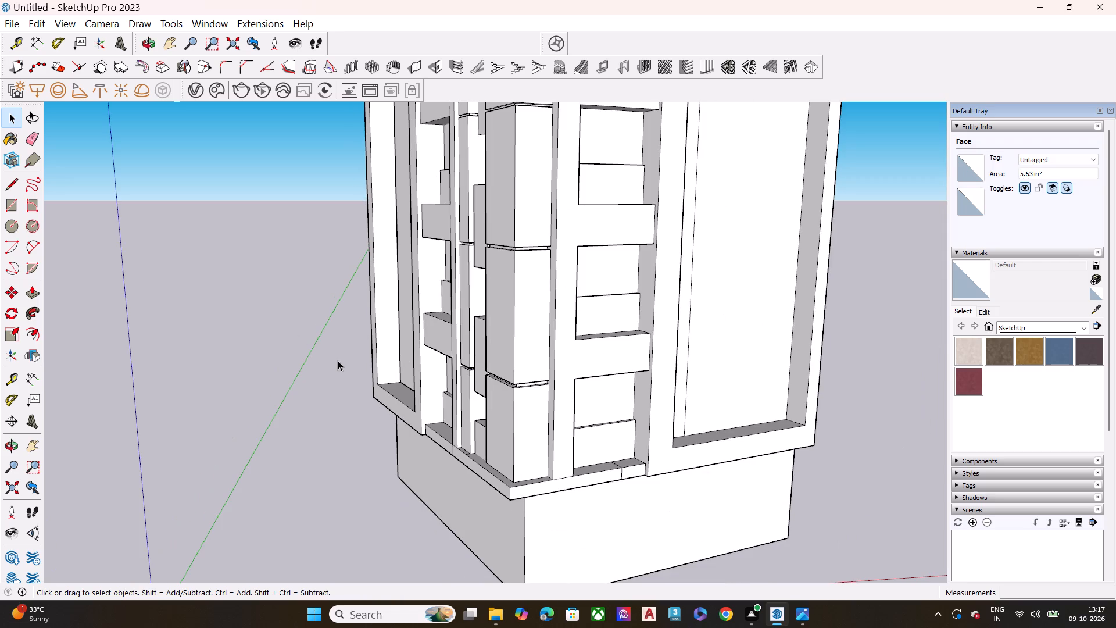
middle_drag(377, 334, 415, 451)
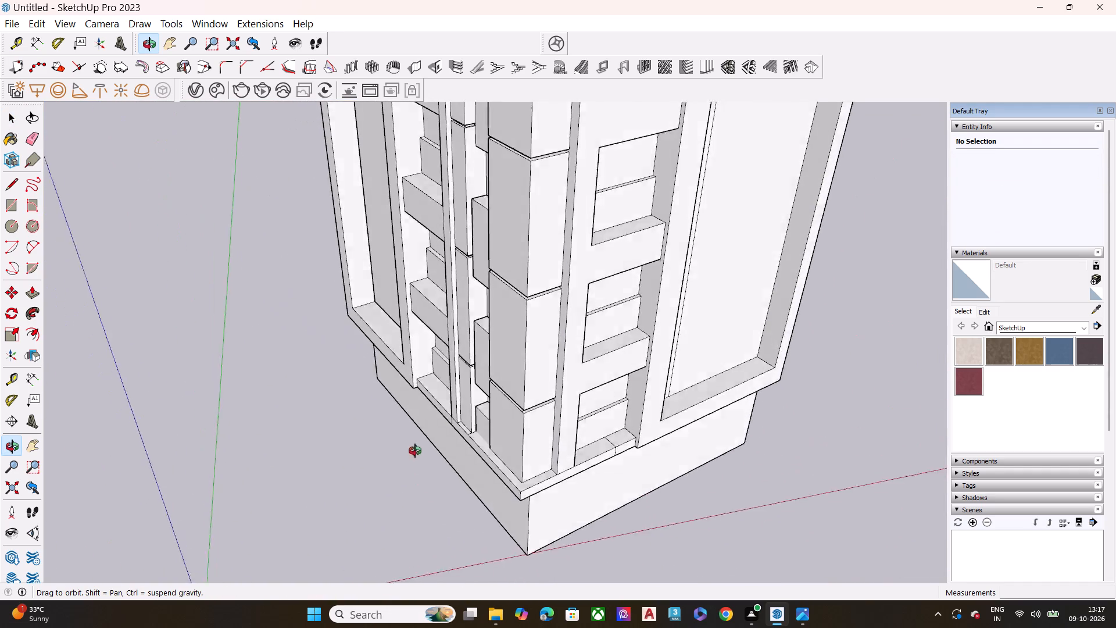
middle_drag(415, 451, 443, 340)
scroll(437, 331, up, 6)
scroll(445, 331, down, 3)
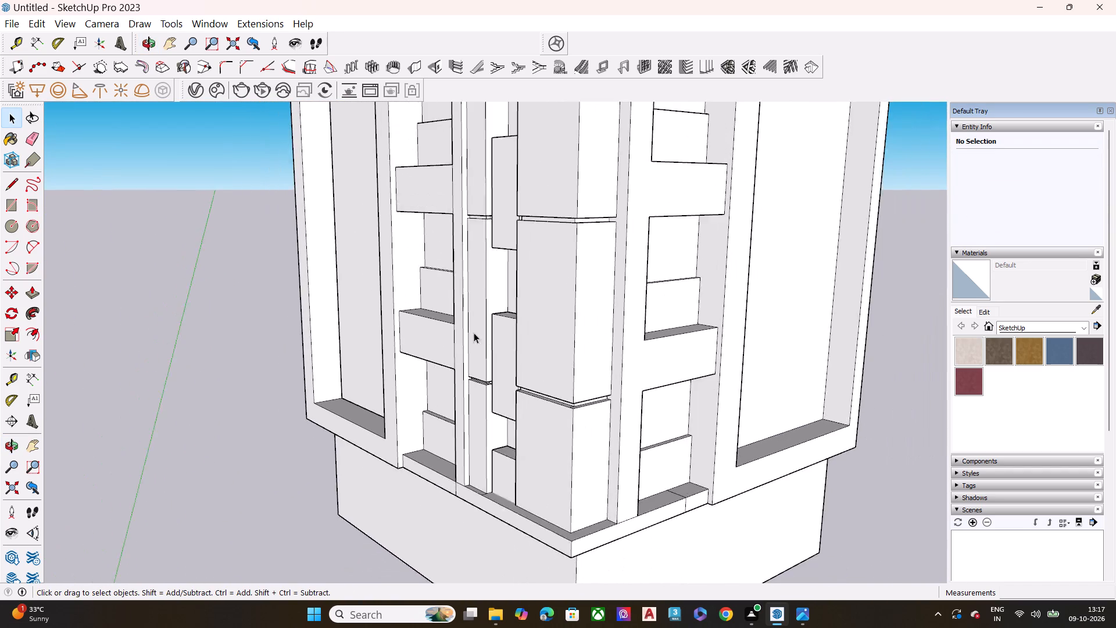
scroll(474, 333, down, 11)
scroll(501, 257, up, 8)
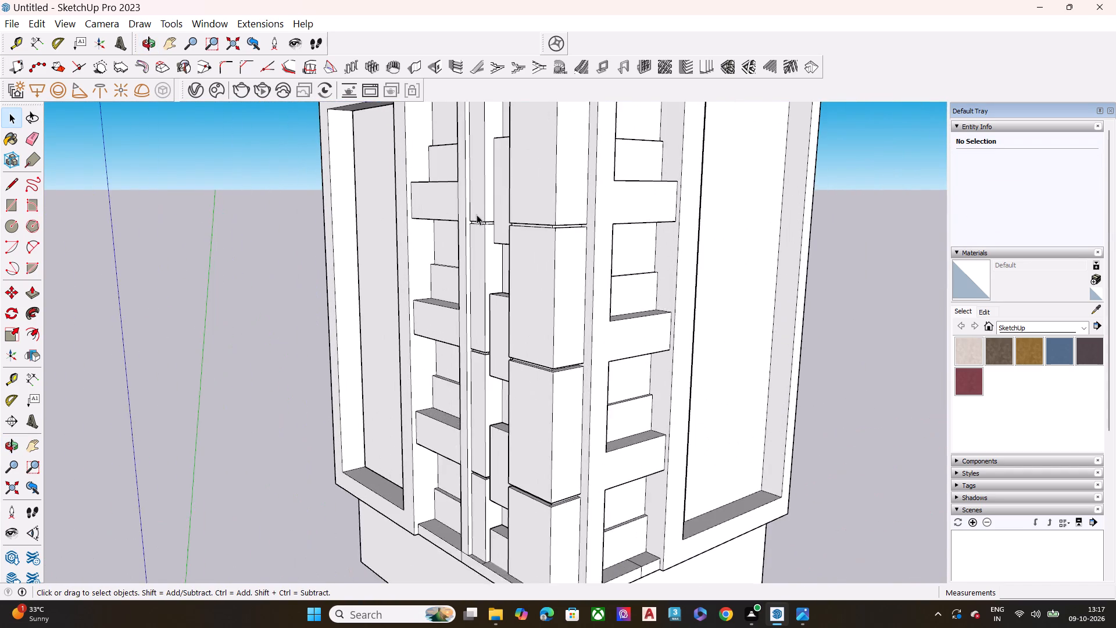
scroll(486, 238, down, 7)
scroll(518, 312, up, 1)
middle_drag(530, 238, 529, 223)
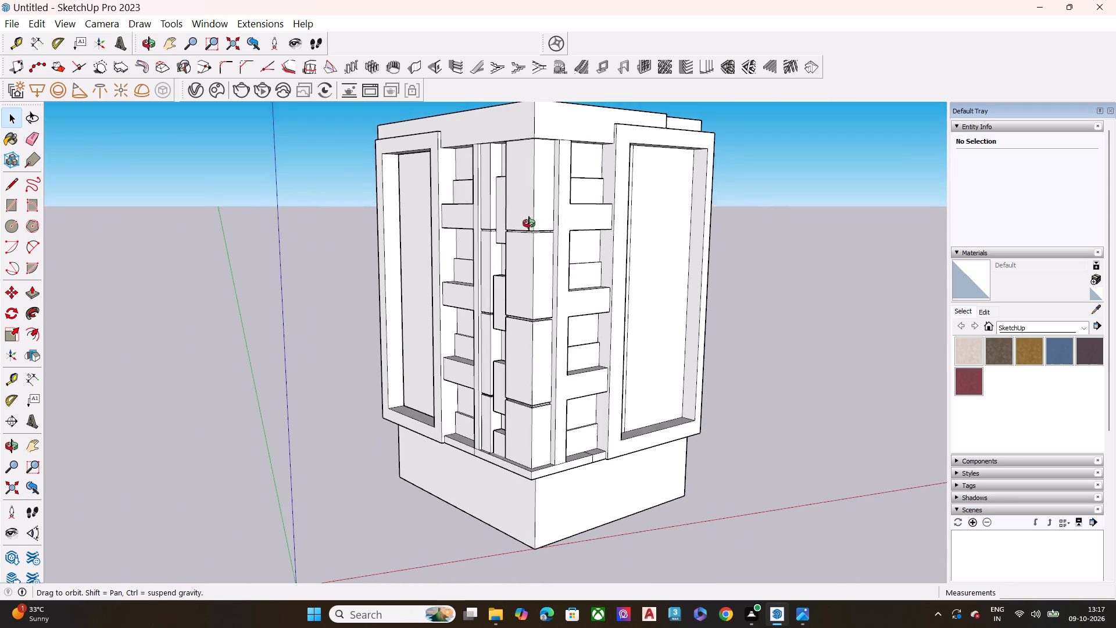
middle_drag(529, 223, 527, 179)
middle_drag(504, 171, 486, 155)
scroll(498, 145, up, 3)
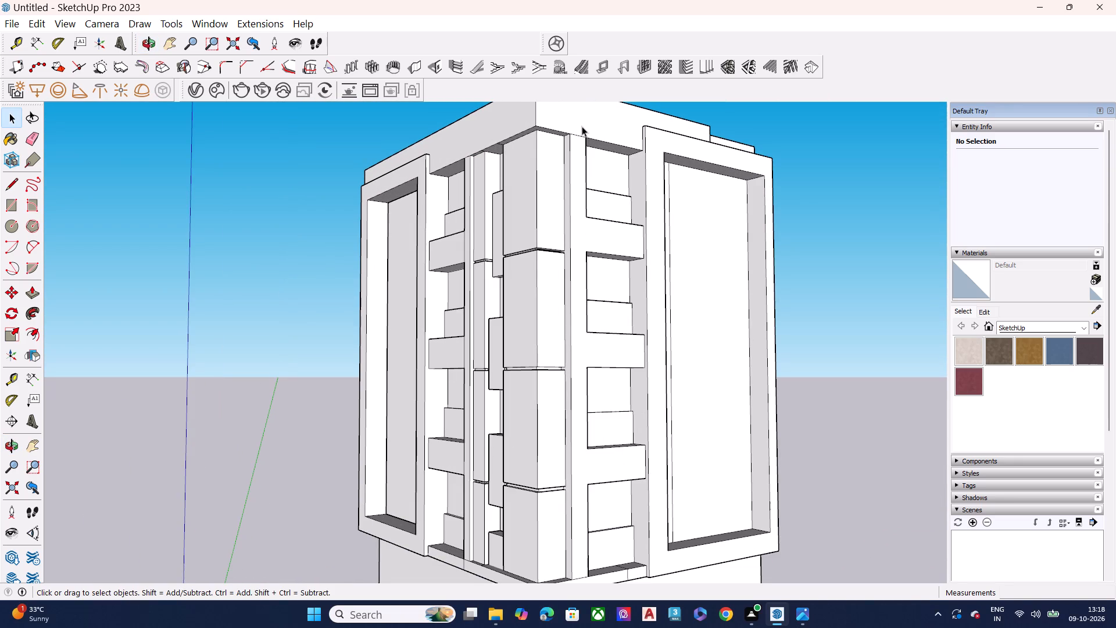
Pull the front face of the large frame on the red-axis facade outward about 8 1/2".
middle_drag(624, 215, 649, 290)
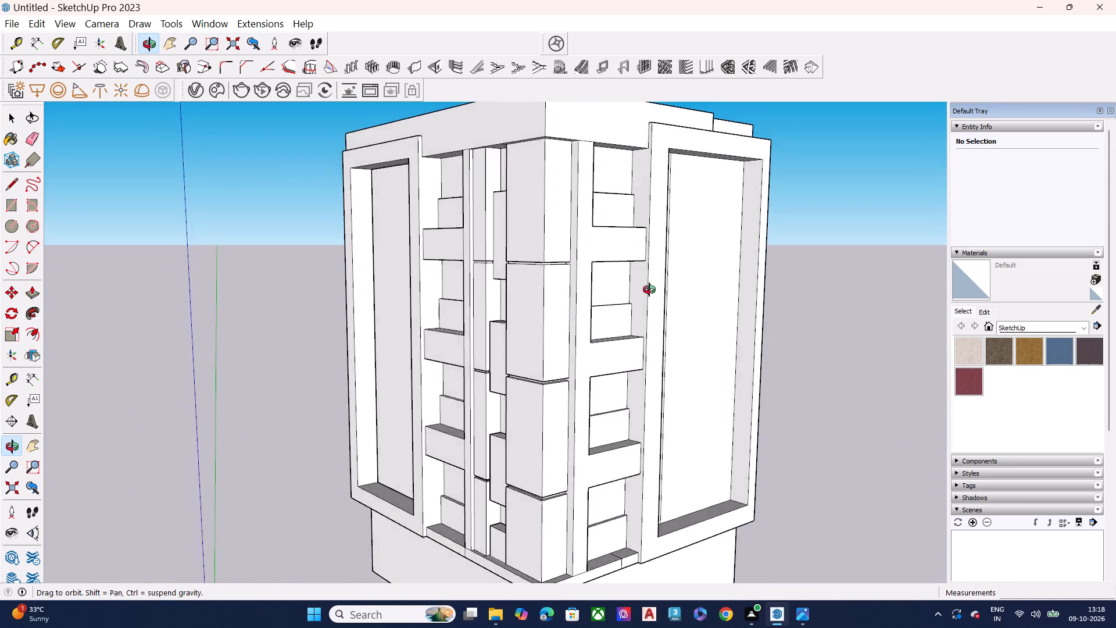
middle_drag(649, 290, 659, 367)
scroll(658, 174, up, 4)
click(678, 158)
key(p)
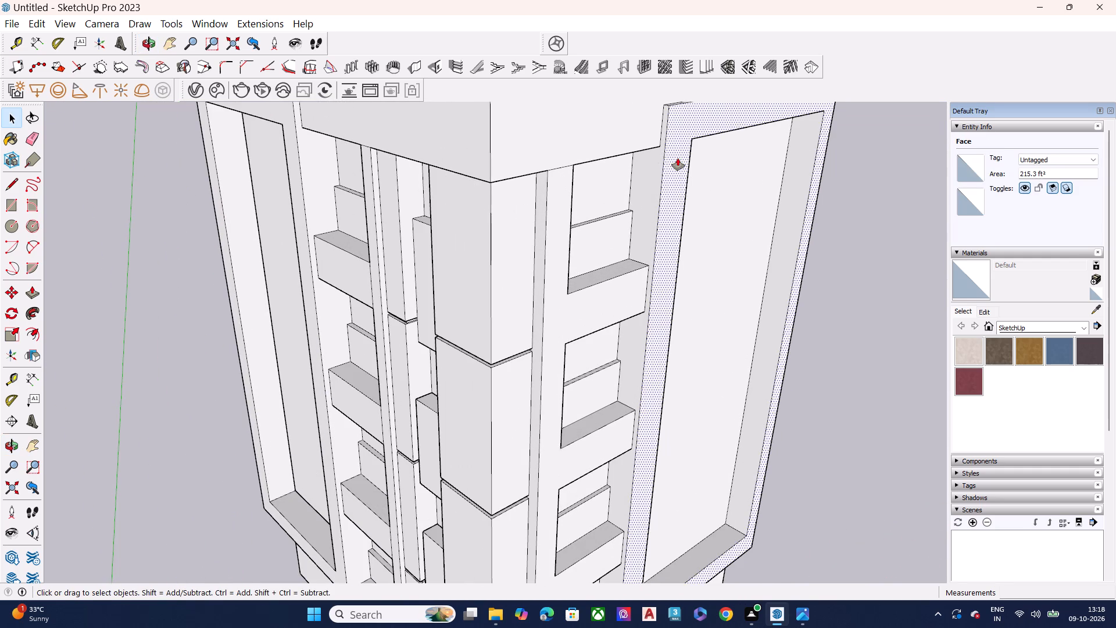
click(678, 158)
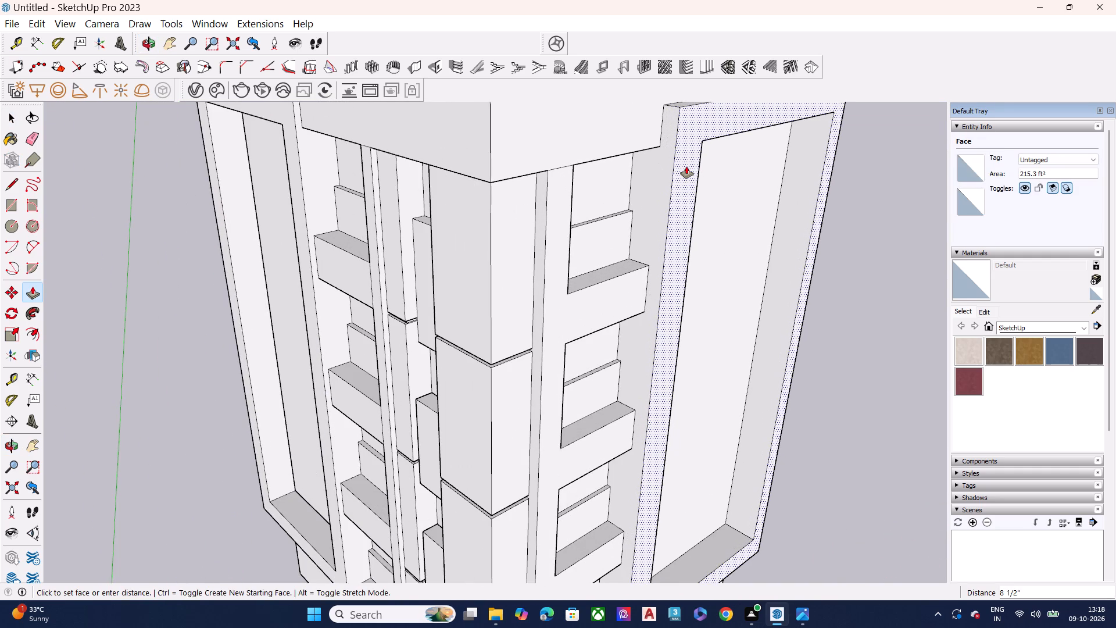
click(686, 166)
key(space)
Pull the green-axis face of the roof band above the corner outward about 1' 2".
middle_drag(489, 167, 470, 115)
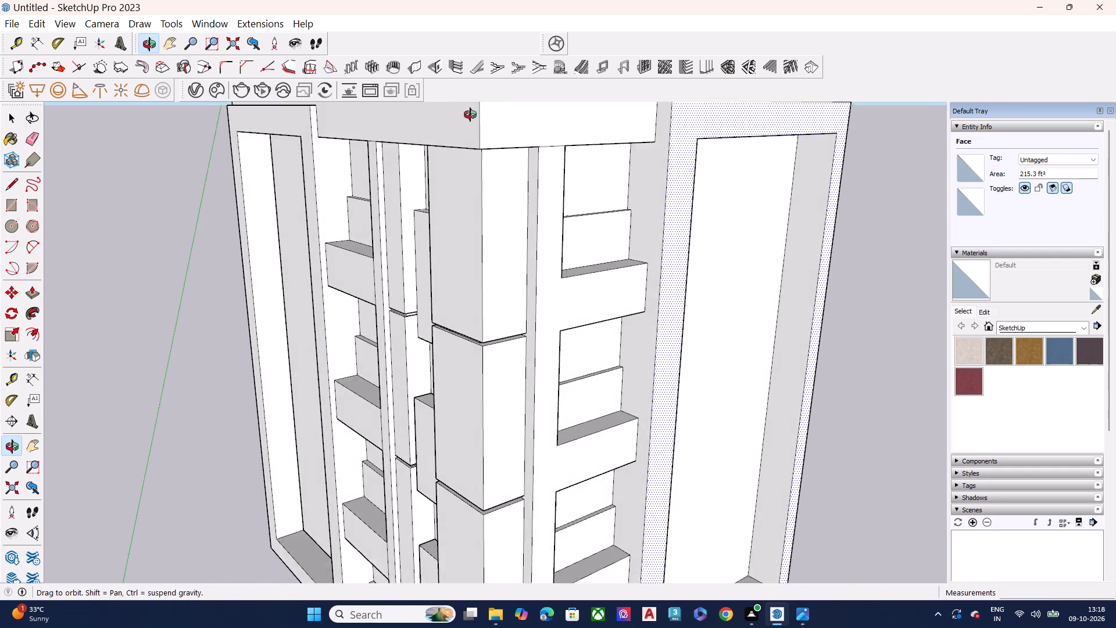
middle_drag(470, 115, 471, 105)
click(467, 111)
key(p)
click(466, 117)
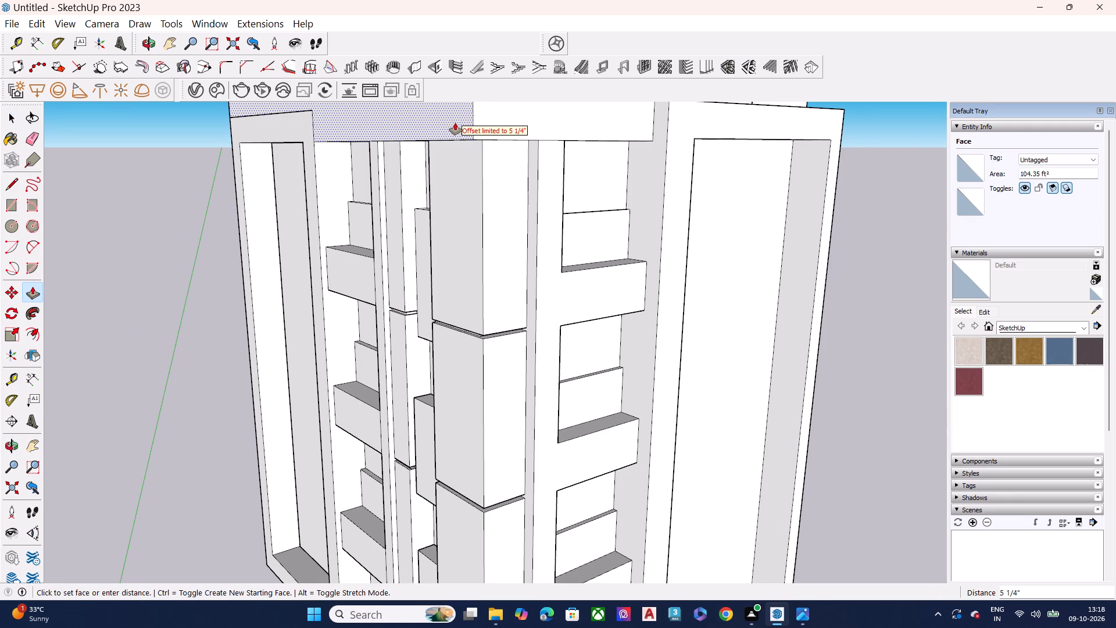
click(442, 123)
click(440, 120)
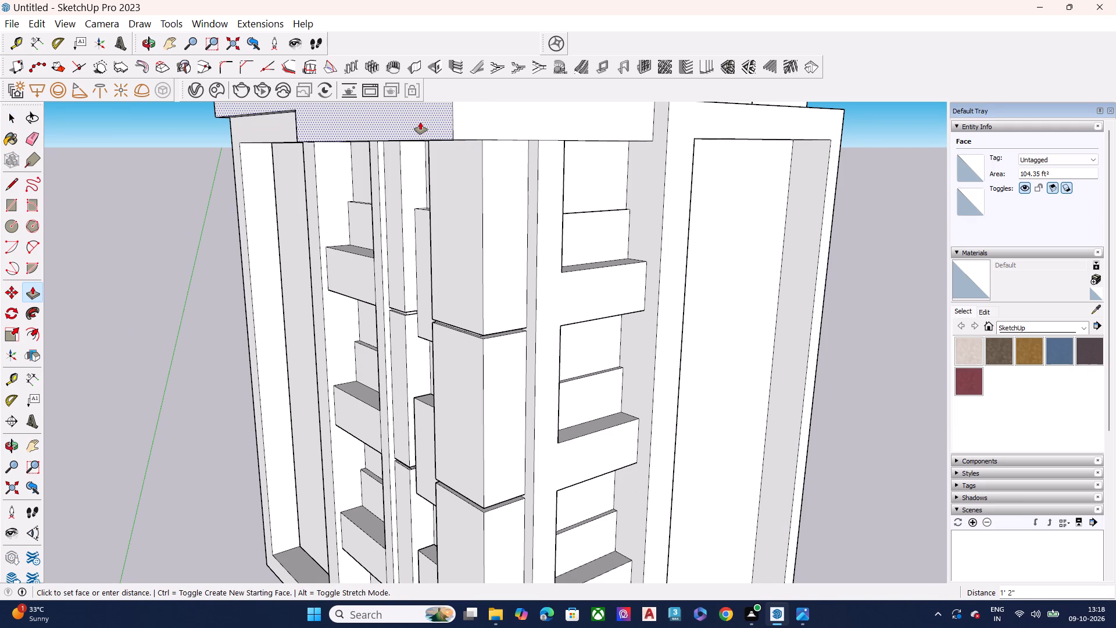
click(420, 122)
key(space)
Pull the front face of the large frame on the green-axis facade outward about 1' 7 3/4".
click(284, 134)
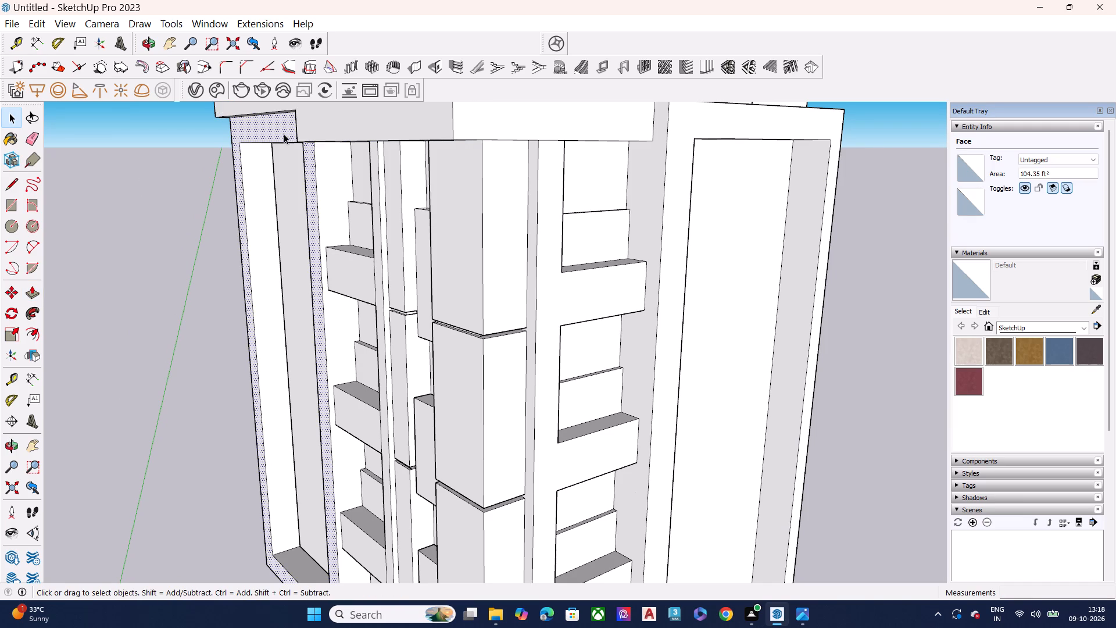
key(p)
click(288, 133)
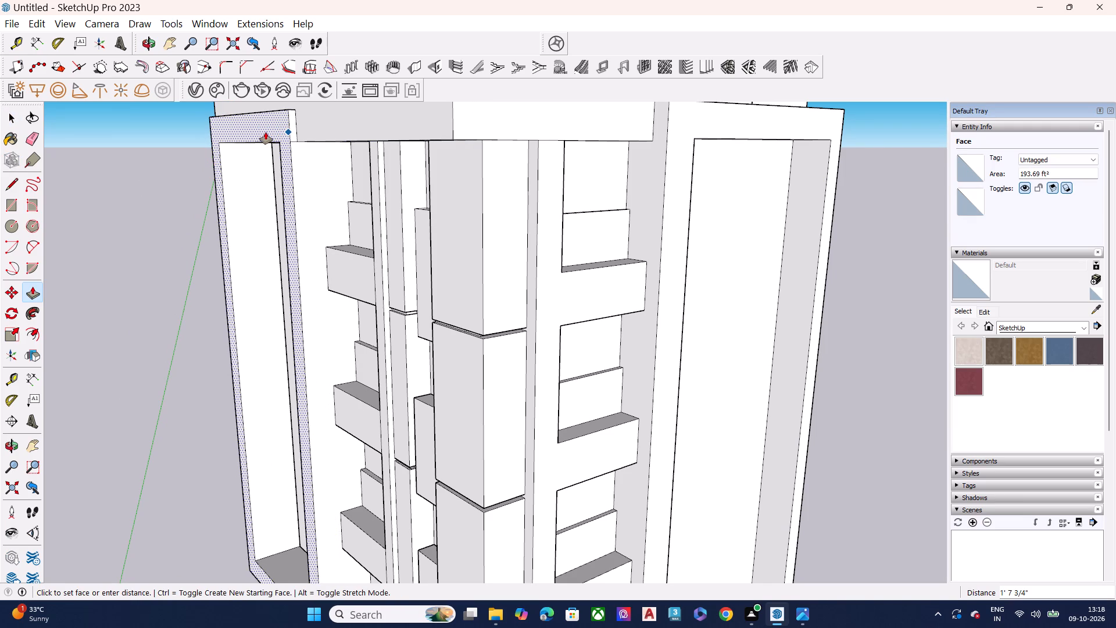
click(264, 130)
key(space)
Delete the short vertical edge dividing the outer face of the bottom ledge on the green-axis facade.
scroll(368, 145, down, 4)
scroll(377, 244, down, 2)
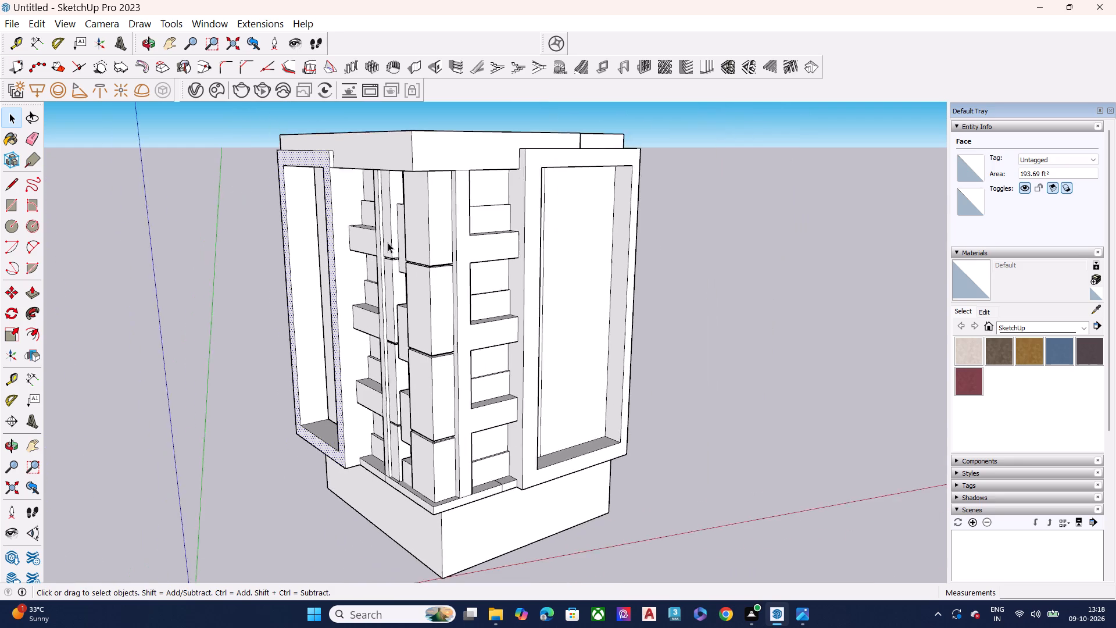
scroll(388, 242, down, 2)
scroll(378, 443, up, 5)
click(438, 501)
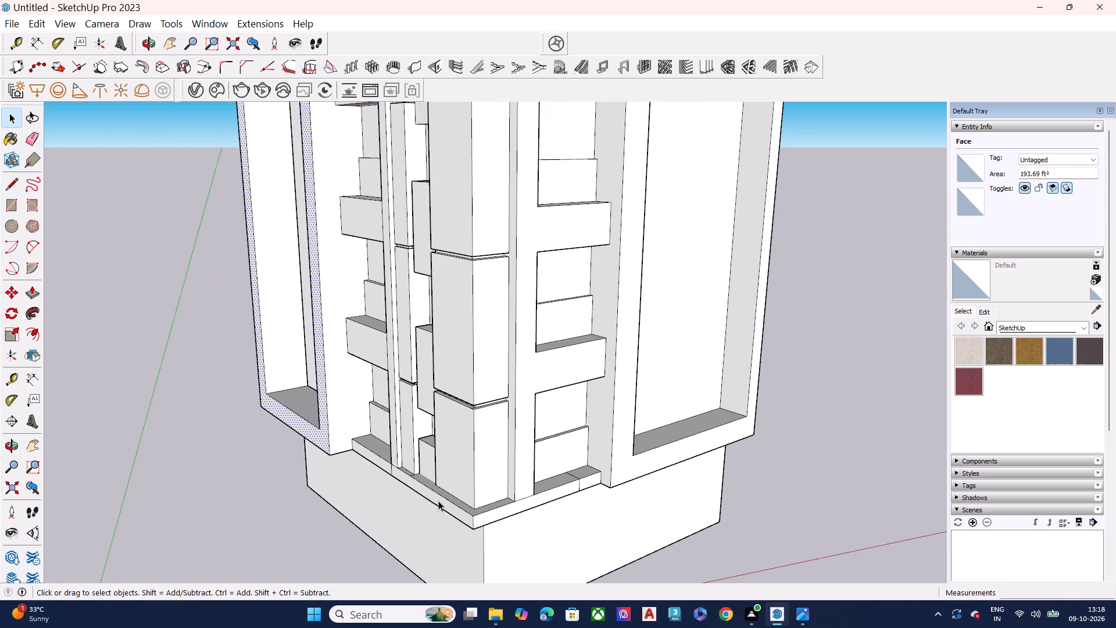
scroll(390, 474, up, 4)
scroll(390, 474, down, 1)
scroll(390, 474, up, 4)
middle_drag(395, 474, 430, 469)
scroll(409, 472, up, 6)
key(space)
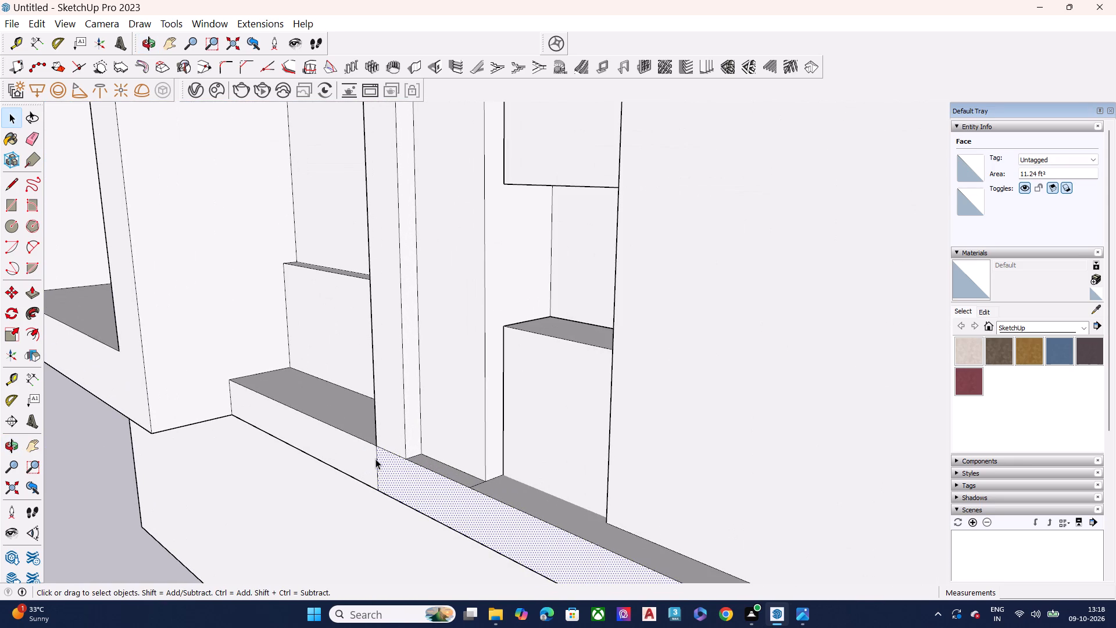
click(375, 459)
key(Delete)
scroll(358, 427, down, 8)
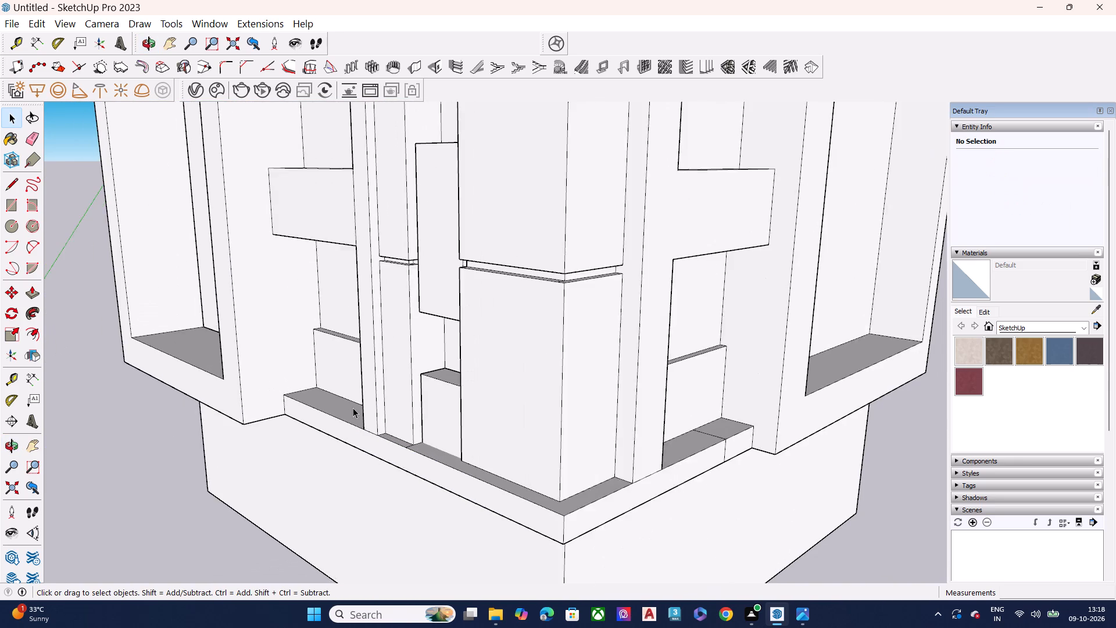
Delete the leftover dividing edges on the outer and top faces of the bottom ledge on the red-axis facade.
click(689, 444)
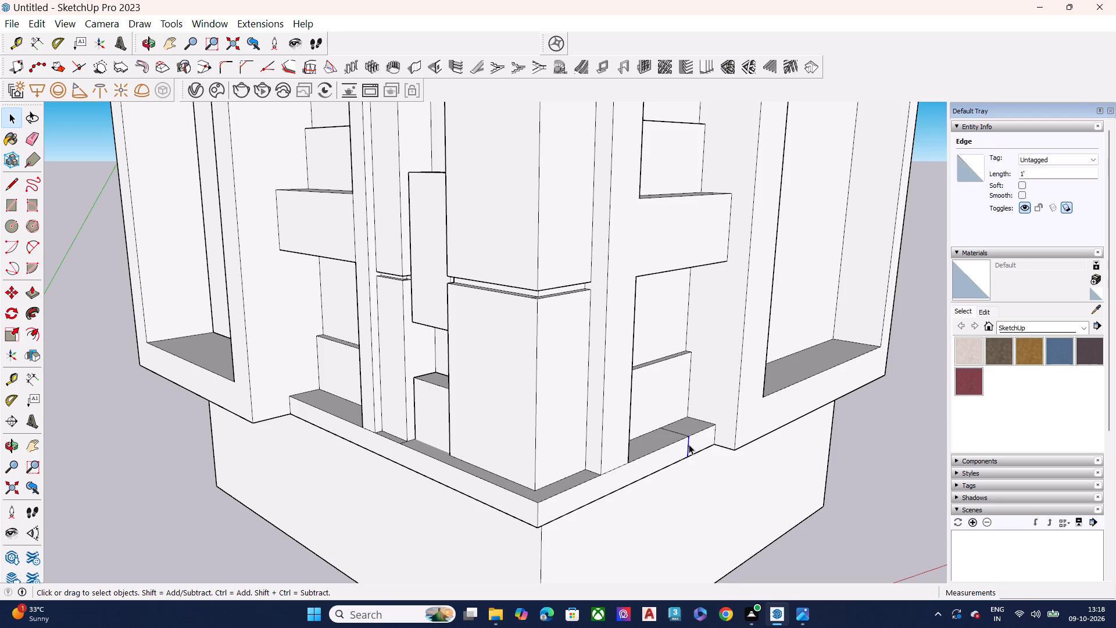
key(Delete)
middle_drag(685, 441, 668, 509)
scroll(685, 444, down, 1)
scroll(668, 498, up, 7)
click(679, 419)
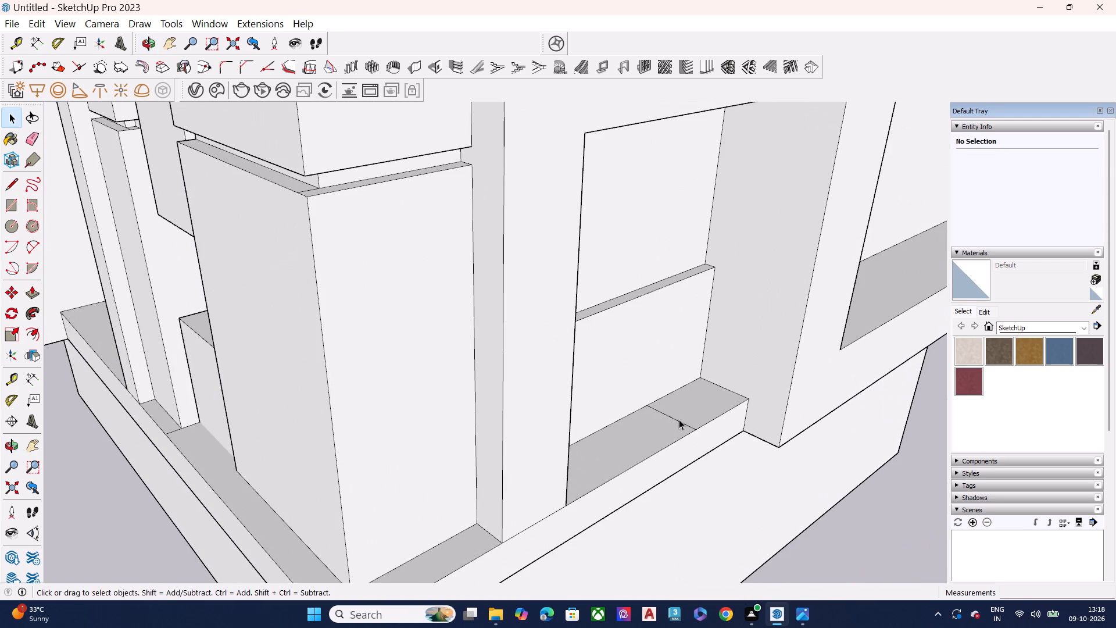
key(Delete)
scroll(685, 414, down, 8)
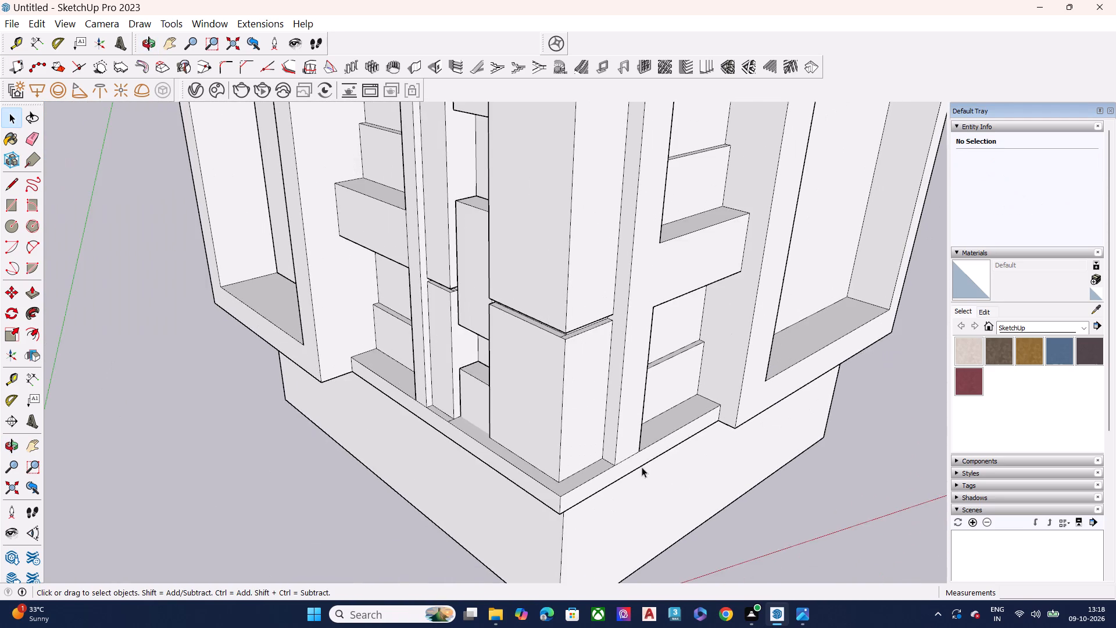
Pull the bottom ledge's outer face on the red-axis facade out close to the large frame's front, checking the reference photo in Photos.
middle_drag(634, 470, 623, 431)
scroll(623, 430, up, 1)
click(609, 471)
key(p)
click(609, 471)
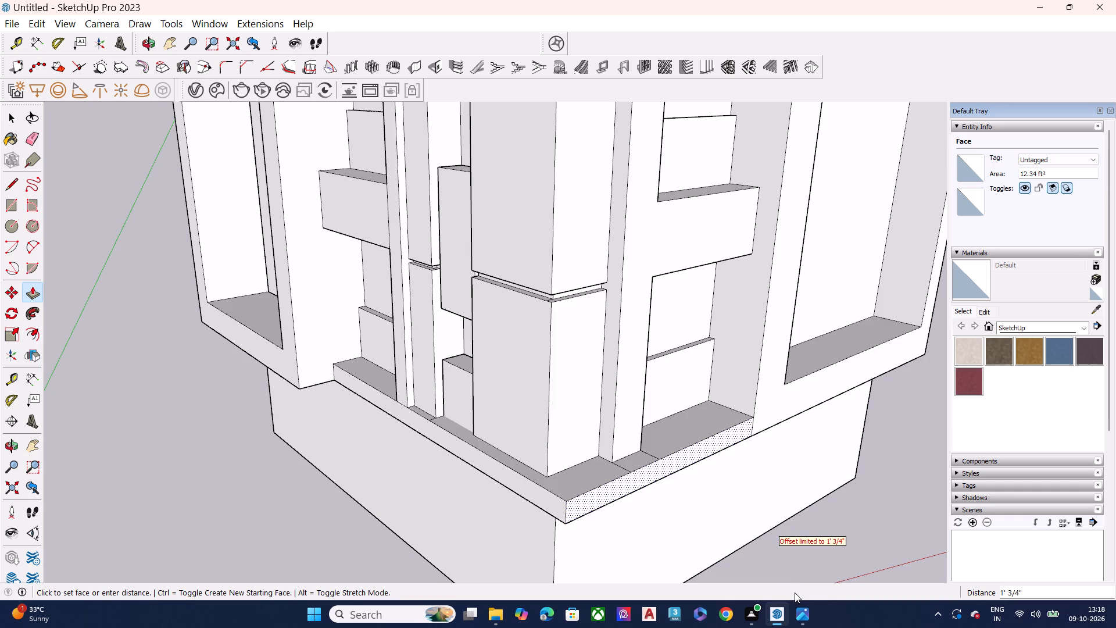
click(804, 617)
scroll(532, 430, up, 6)
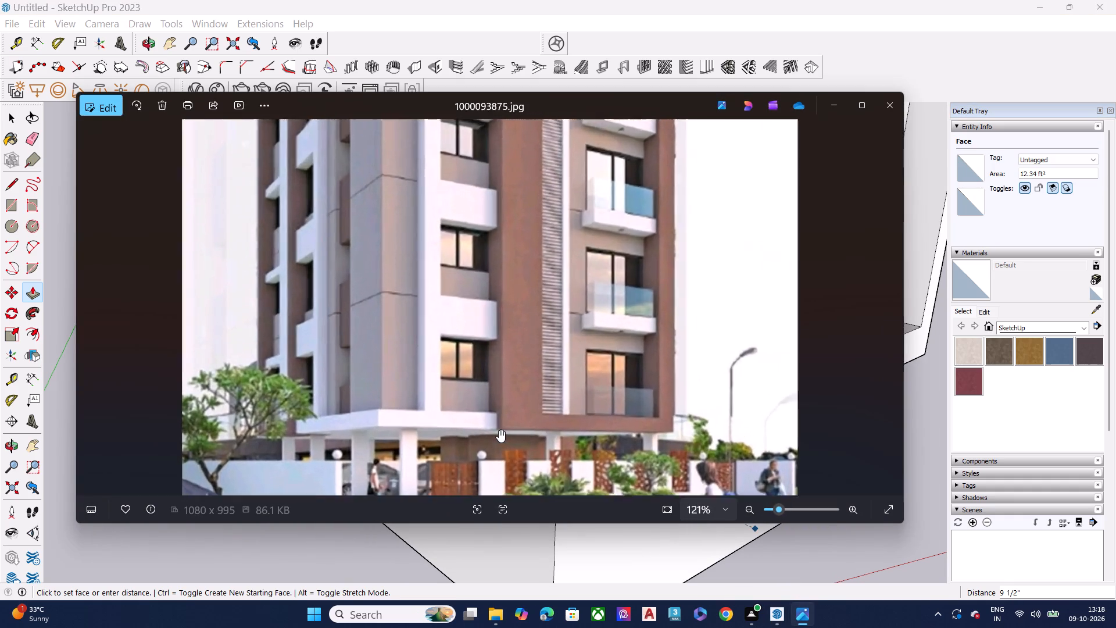
scroll(499, 430, up, 2)
click(834, 108)
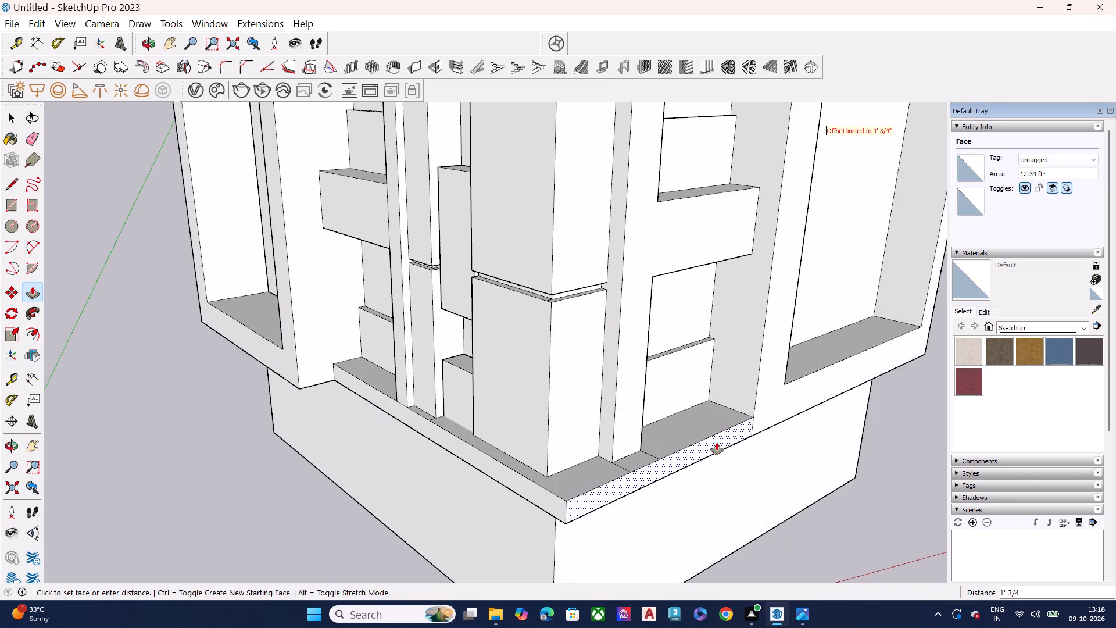
middle_drag(717, 443, 701, 441)
click(710, 453)
drag(706, 451, 699, 445)
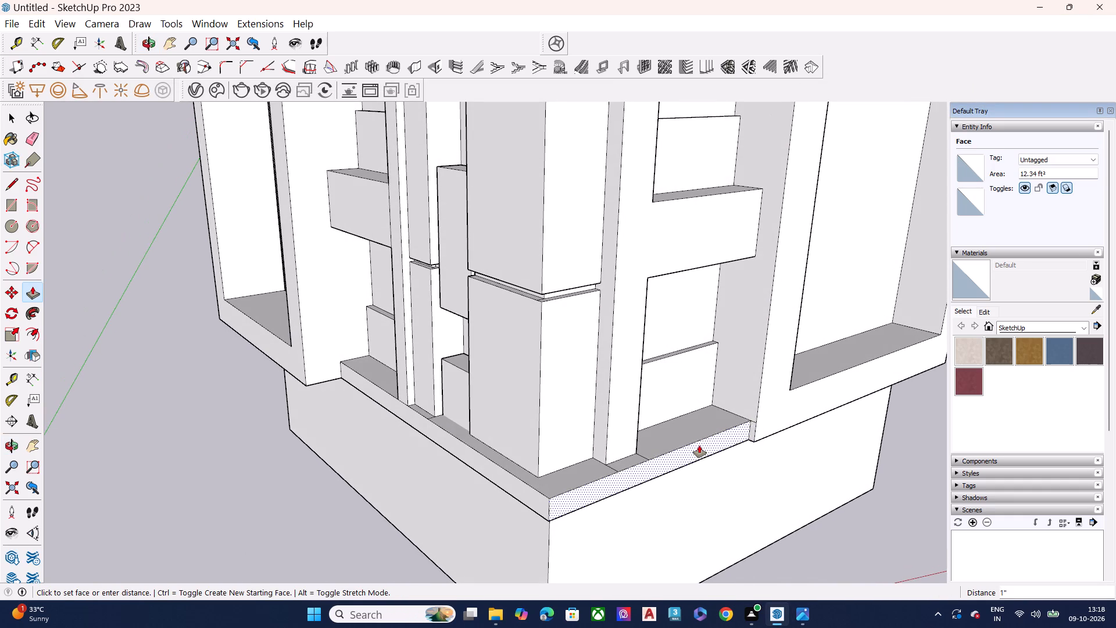
drag(699, 445, 702, 440)
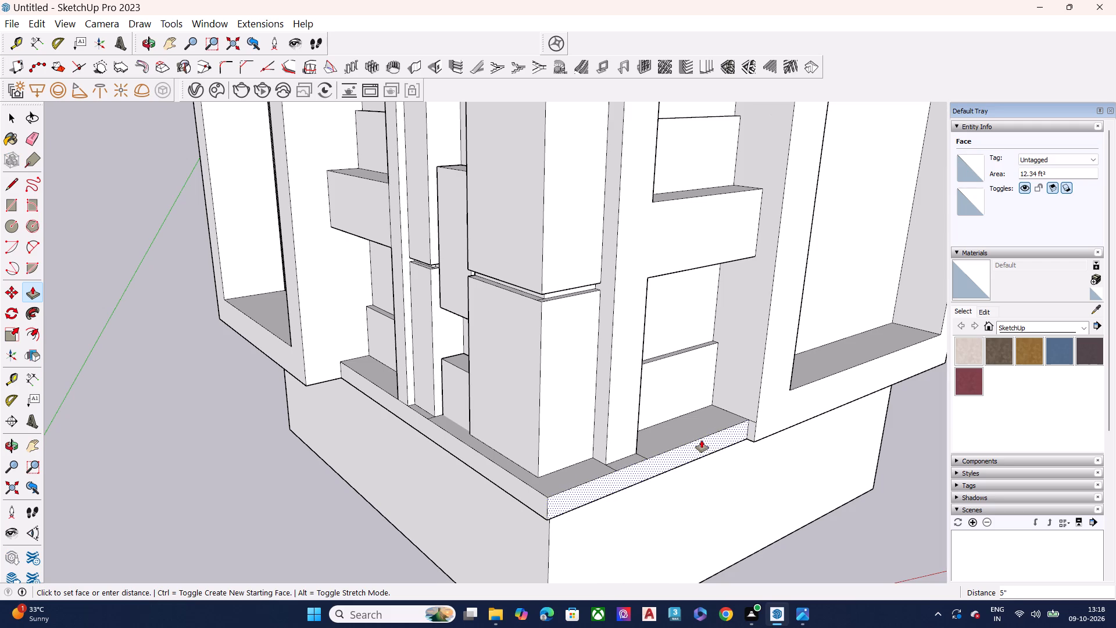
drag(702, 440, 703, 438)
click(703, 438)
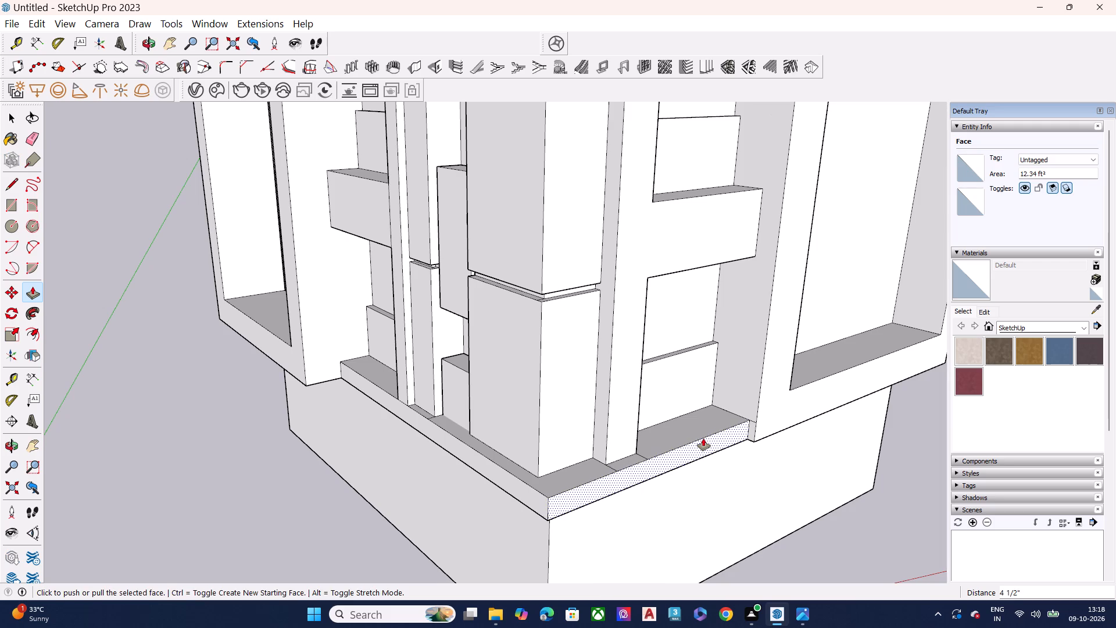
Push the bottom ledge's outer face on the red-axis facade back in, setting it behind the large frame's front.
key(space)
scroll(741, 435, up, 8)
key(p)
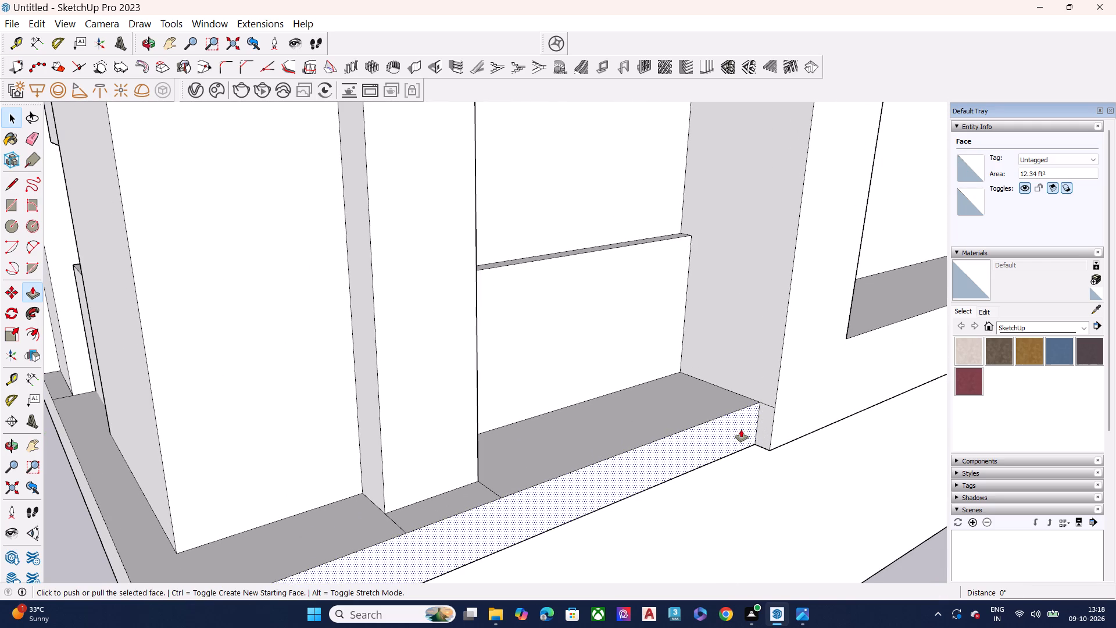
click(741, 430)
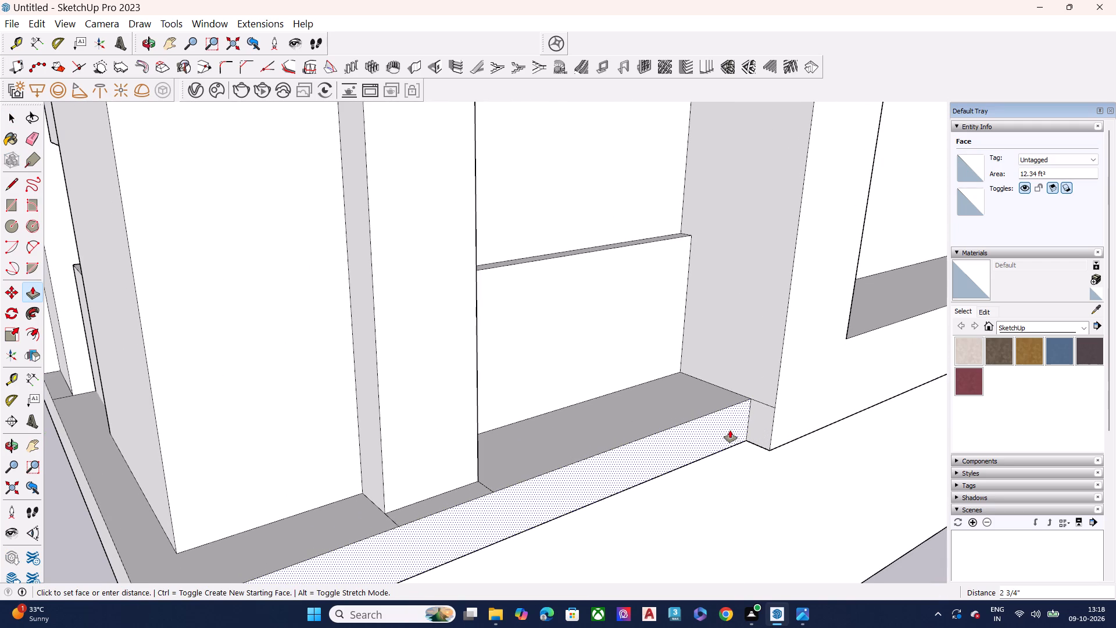
click(718, 423)
key(space)
Examine the bottom ledge at the corner and compare it with the whole building in the reference photo in Photos.
scroll(802, 373, down, 9)
middle_drag(624, 430, 767, 438)
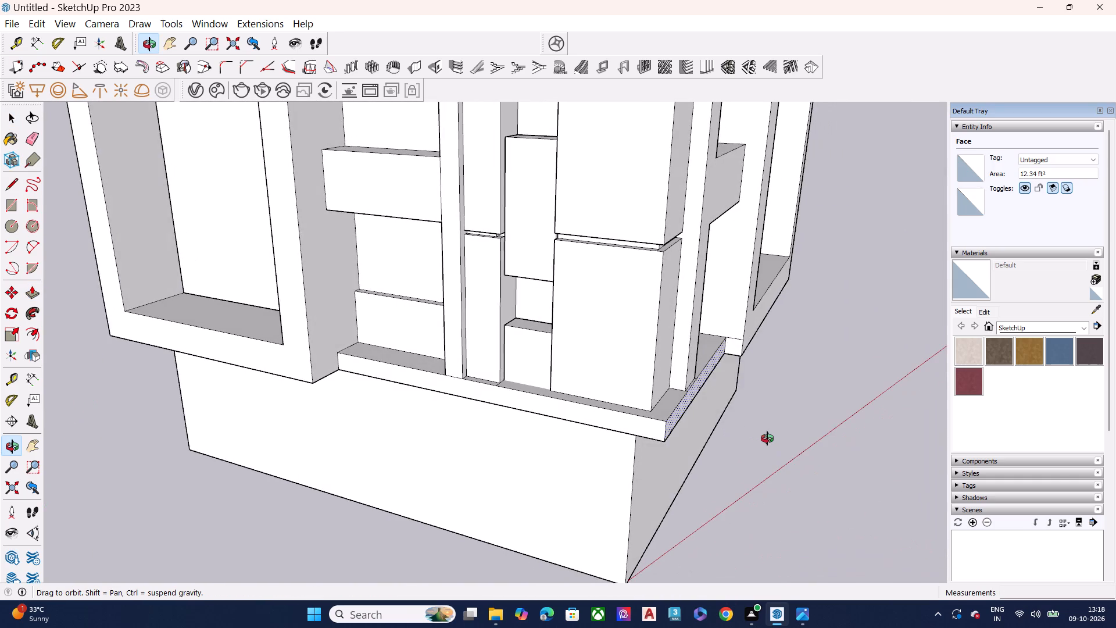
middle_drag(767, 438, 772, 440)
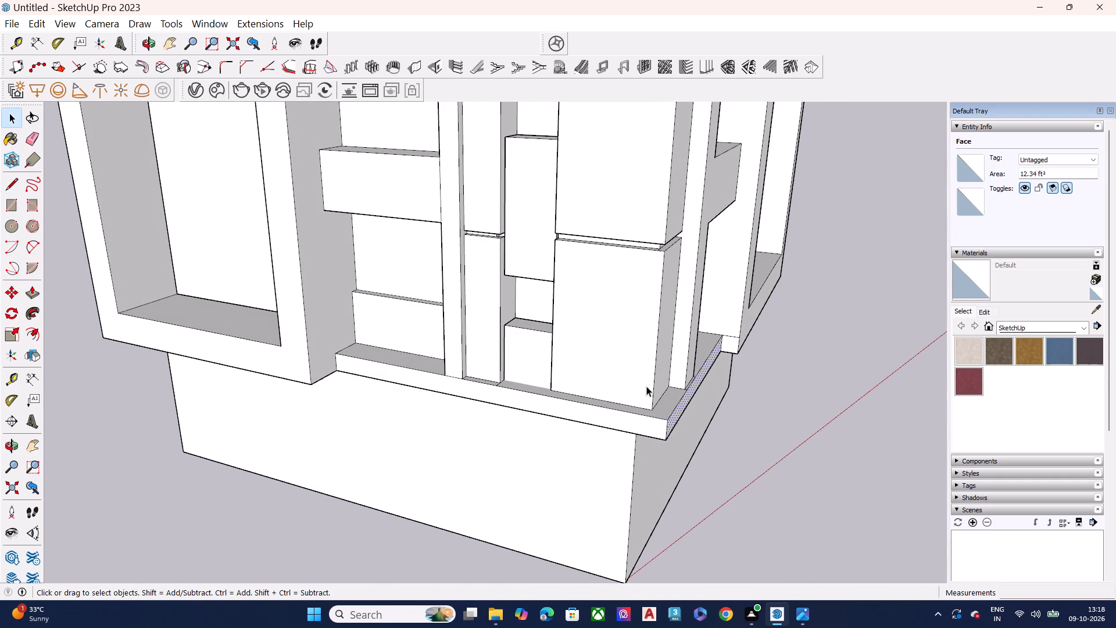
scroll(724, 340, up, 7)
scroll(635, 354, down, 4)
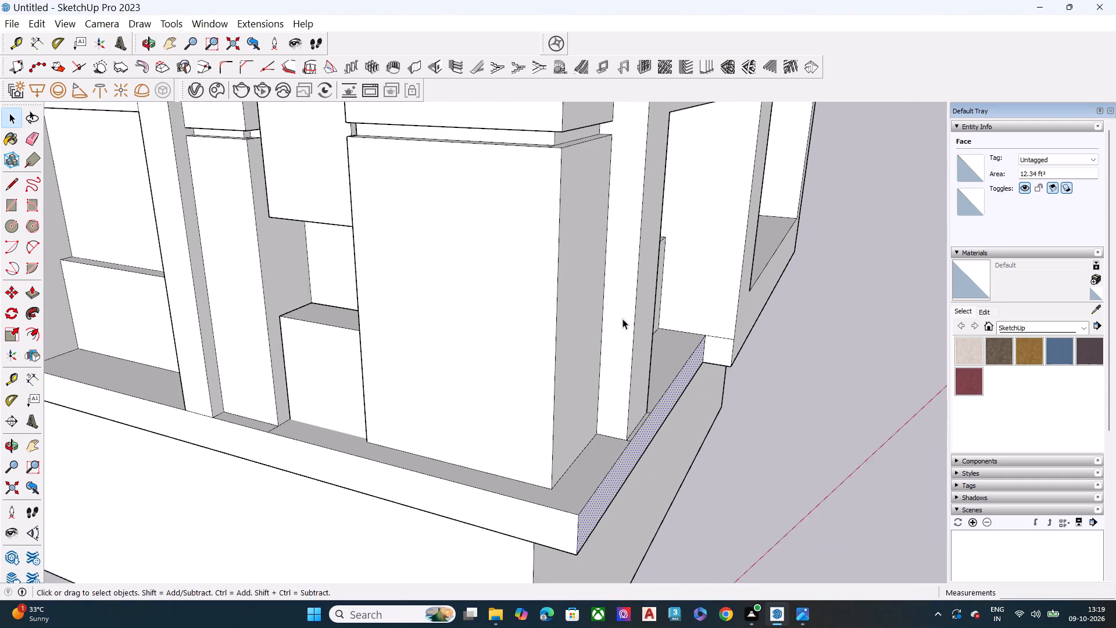
click(804, 615)
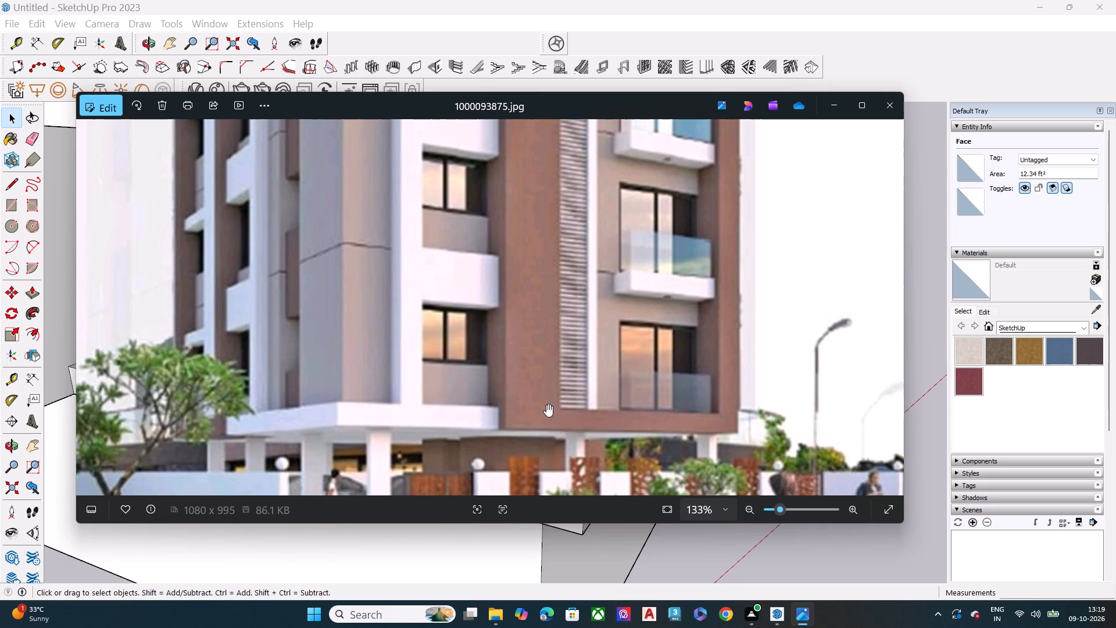
scroll(571, 322, down, 9)
scroll(531, 351, down, 3)
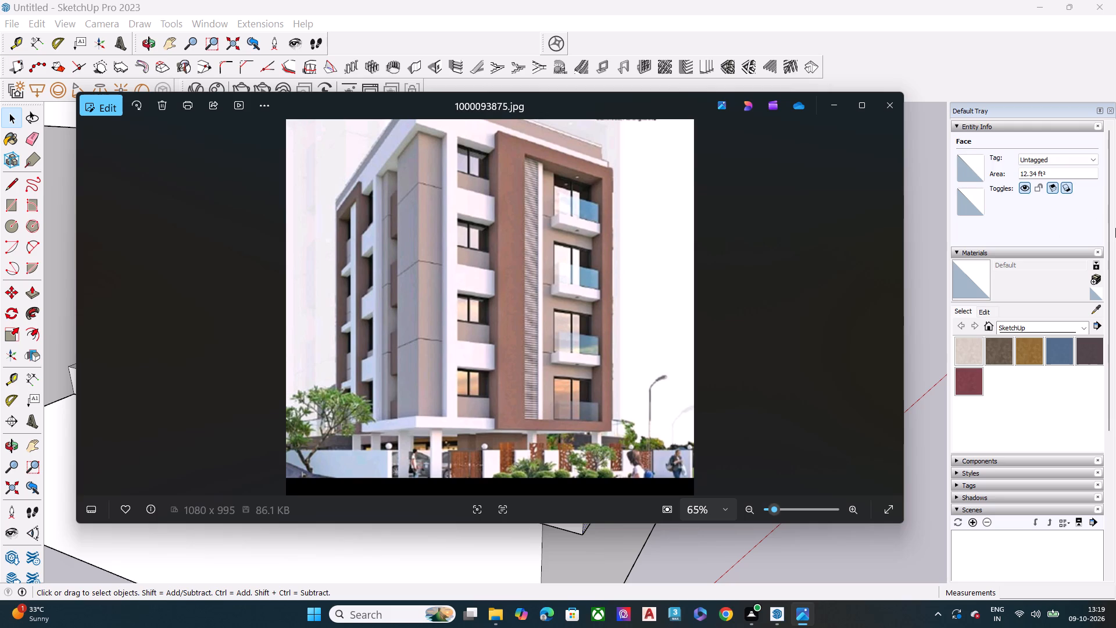
Examine the bottom ledge, roof band and large frames around the building's corner from both facades.
click(838, 105)
scroll(592, 213, down, 18)
scroll(634, 268, down, 5)
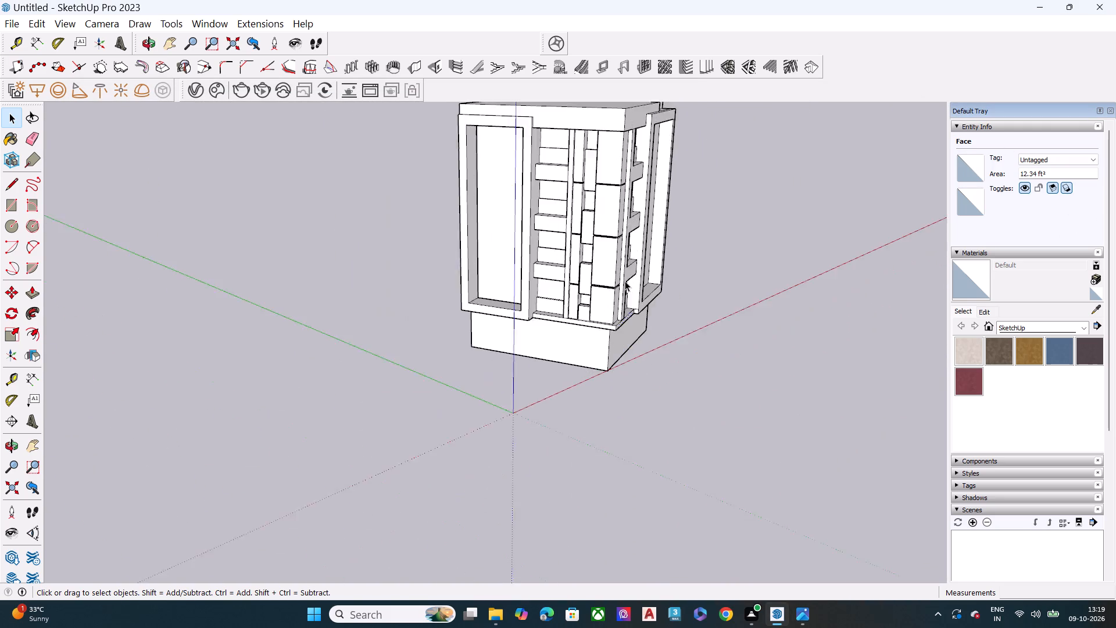
scroll(625, 281, down, 2)
scroll(616, 163, up, 9)
middle_drag(684, 218, 614, 131)
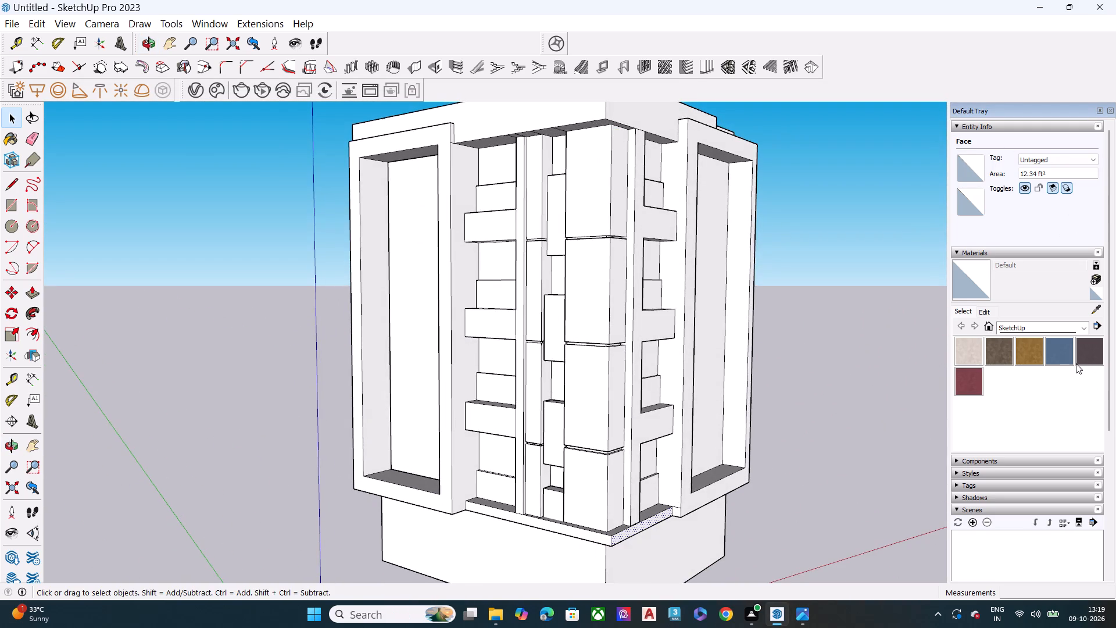
scroll(885, 338, down, 7)
middle_drag(834, 387, 691, 343)
scroll(710, 201, up, 1)
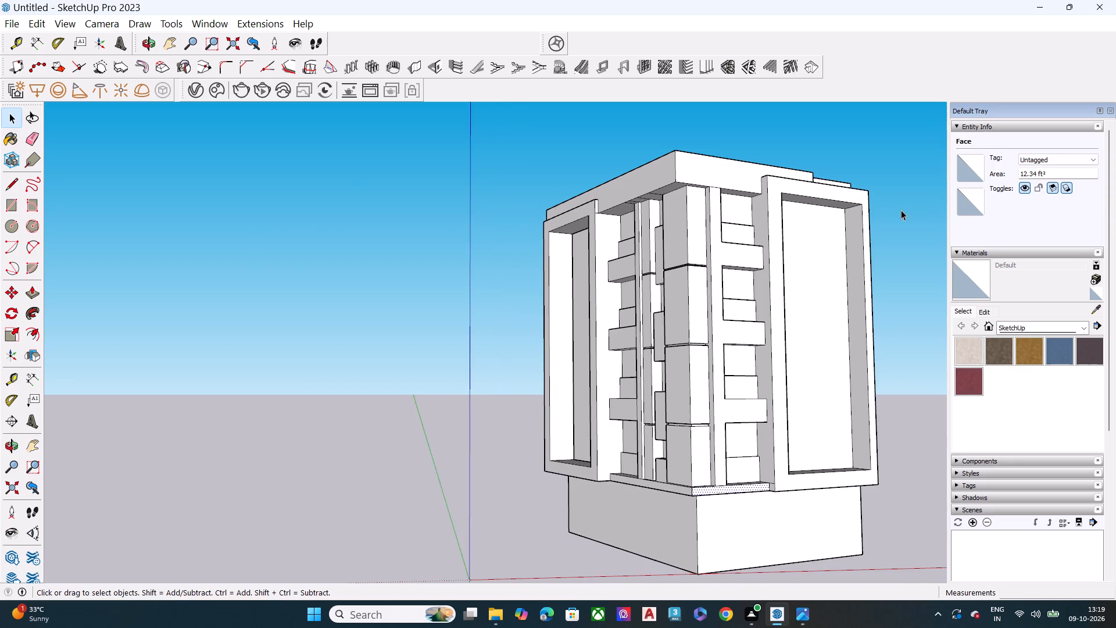
scroll(733, 179, up, 6)
middle_drag(699, 197, 927, 320)
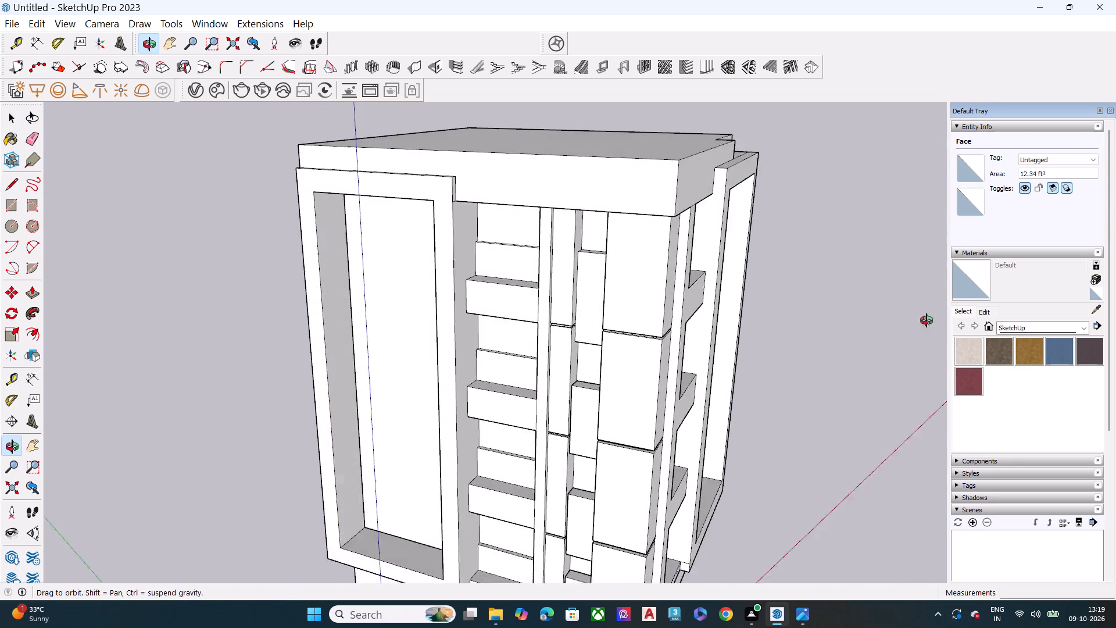
middle_drag(927, 320, 882, 361)
scroll(709, 209, down, 5)
scroll(664, 380, up, 8)
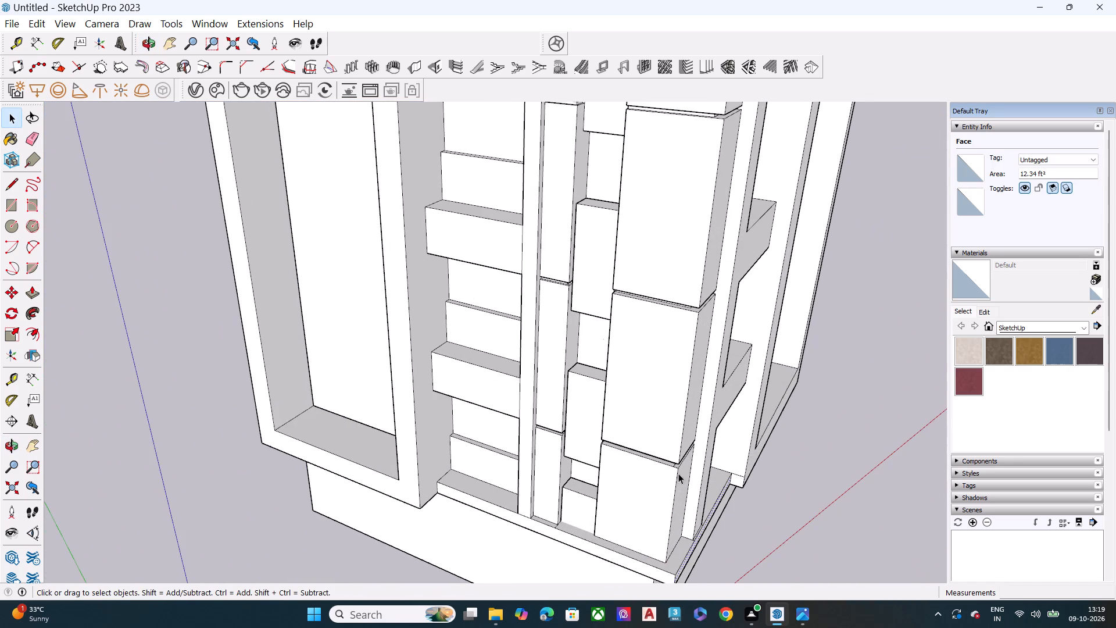
scroll(692, 535, up, 7)
middle_drag(709, 540, 624, 443)
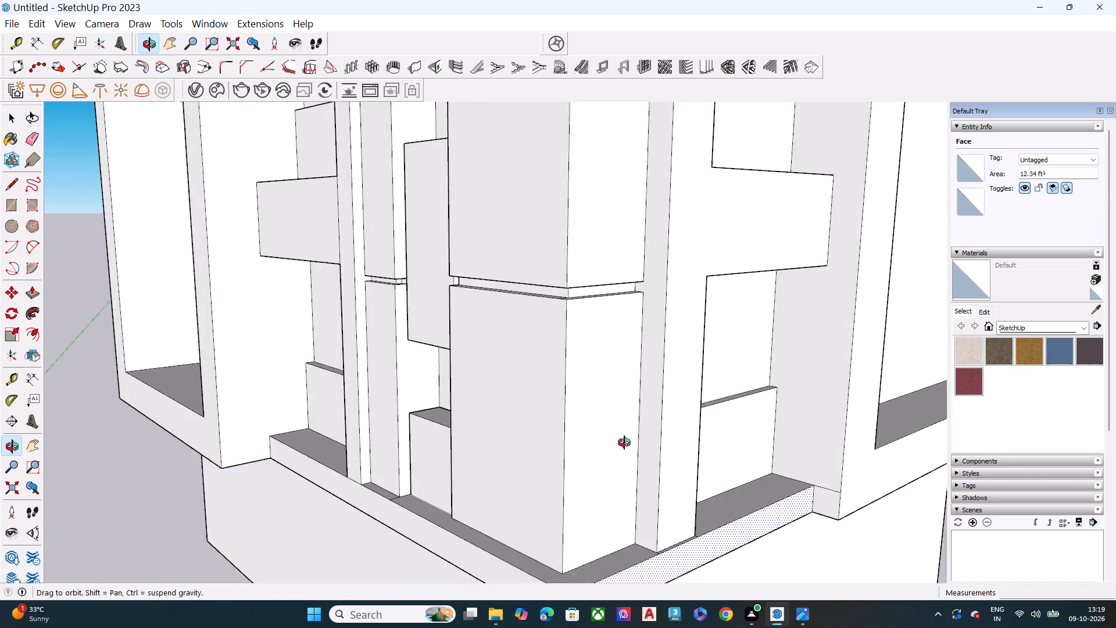
middle_drag(624, 443, 625, 443)
scroll(681, 493, down, 4)
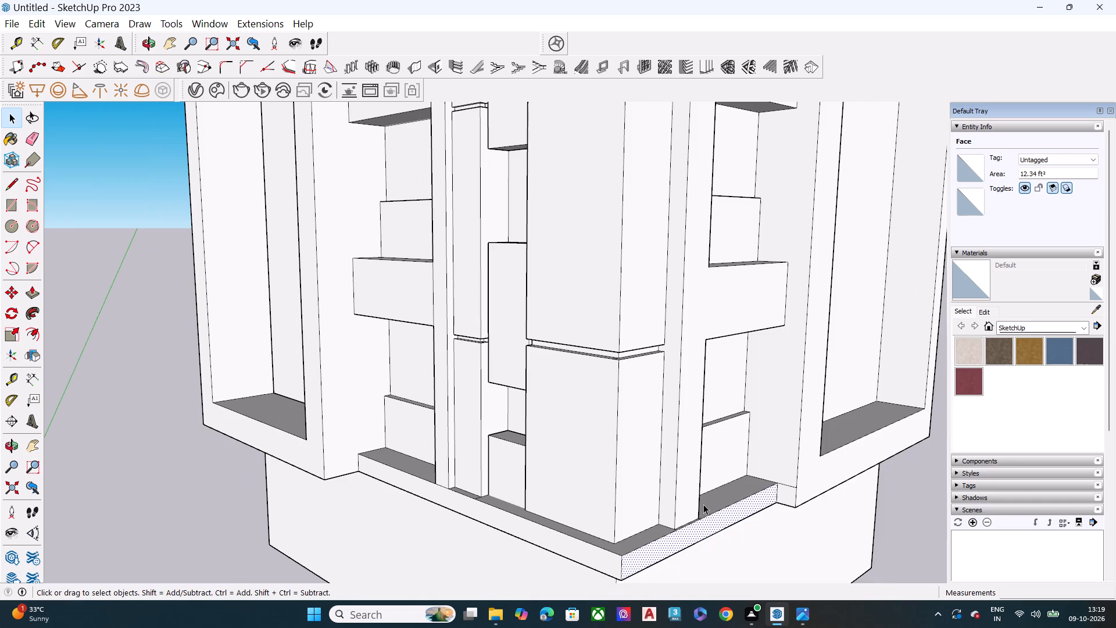
Push the bottom ledge's outer face on the red-axis facade slightly in, flush with the vertical fin's front.
scroll(716, 529, up, 7)
click(673, 530)
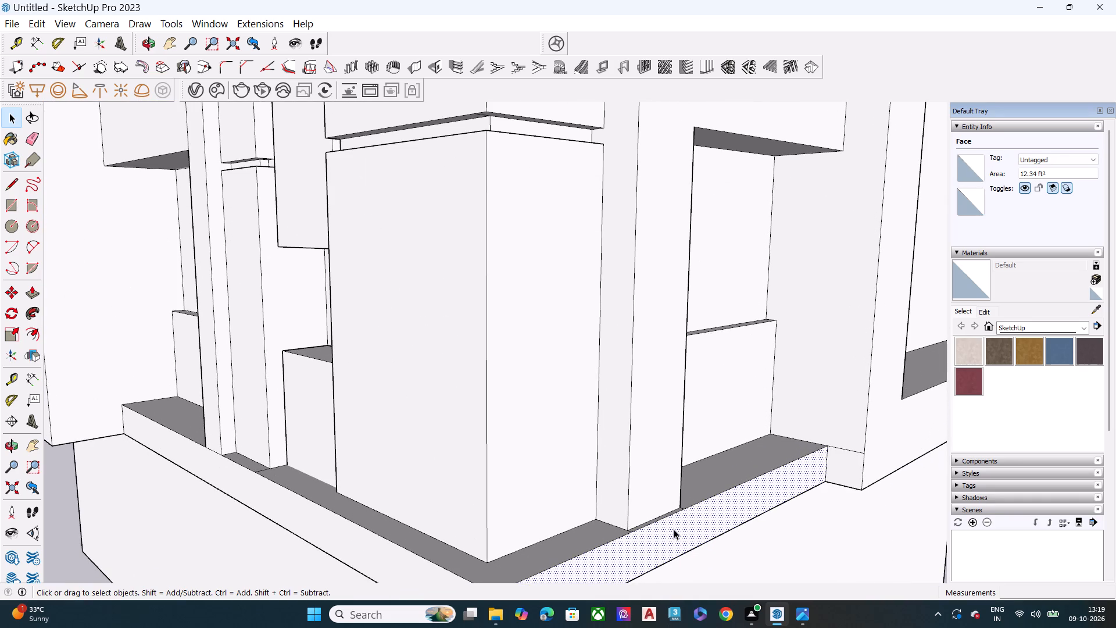
key(p)
click(675, 528)
click(661, 509)
key(space)
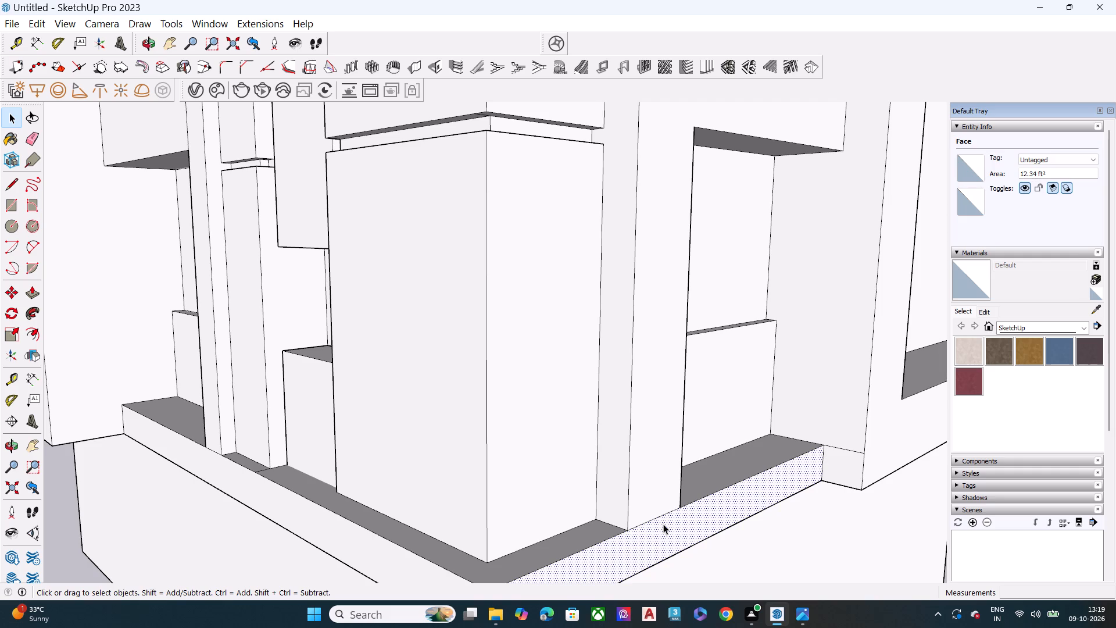
click(663, 524)
key(space)
click(647, 526)
Erase the edge between the vertical fin's base and the bottom ledge's outer face on the red-axis facade.
scroll(650, 524, up, 6)
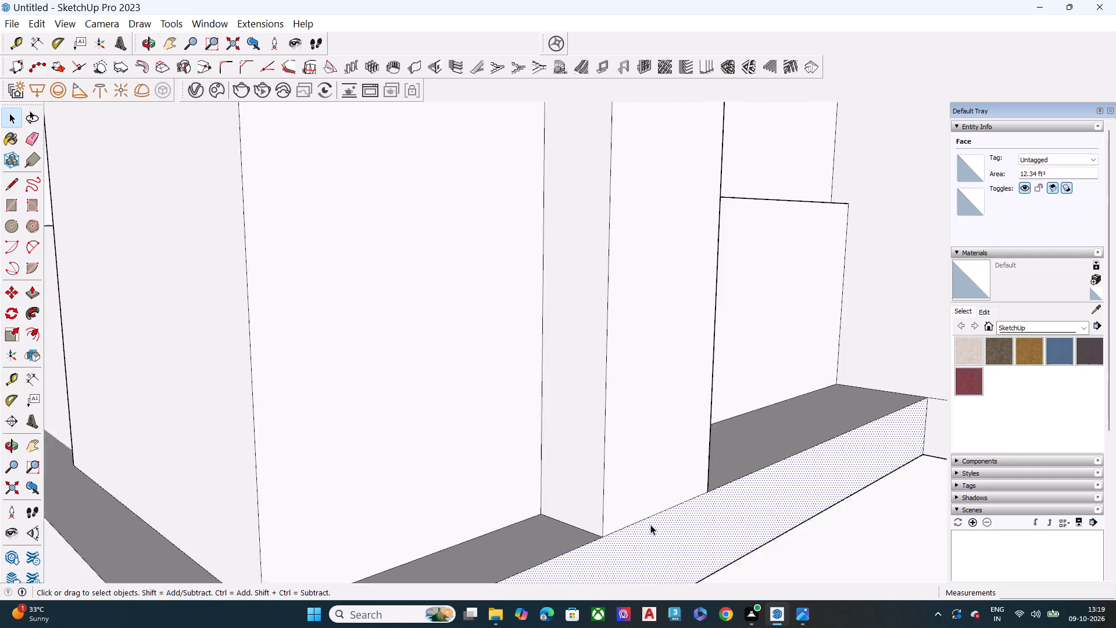
scroll(650, 524, up, 2)
scroll(664, 520, down, 16)
scroll(699, 487, up, 1)
scroll(699, 487, down, 3)
click(907, 506)
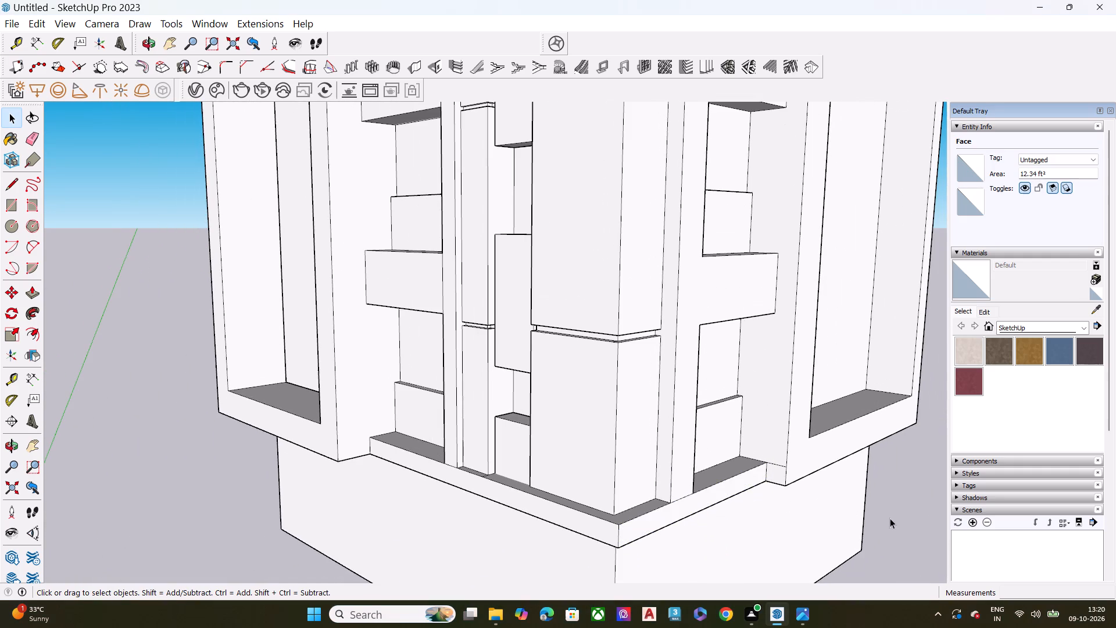
scroll(707, 518, up, 9)
scroll(659, 490, up, 5)
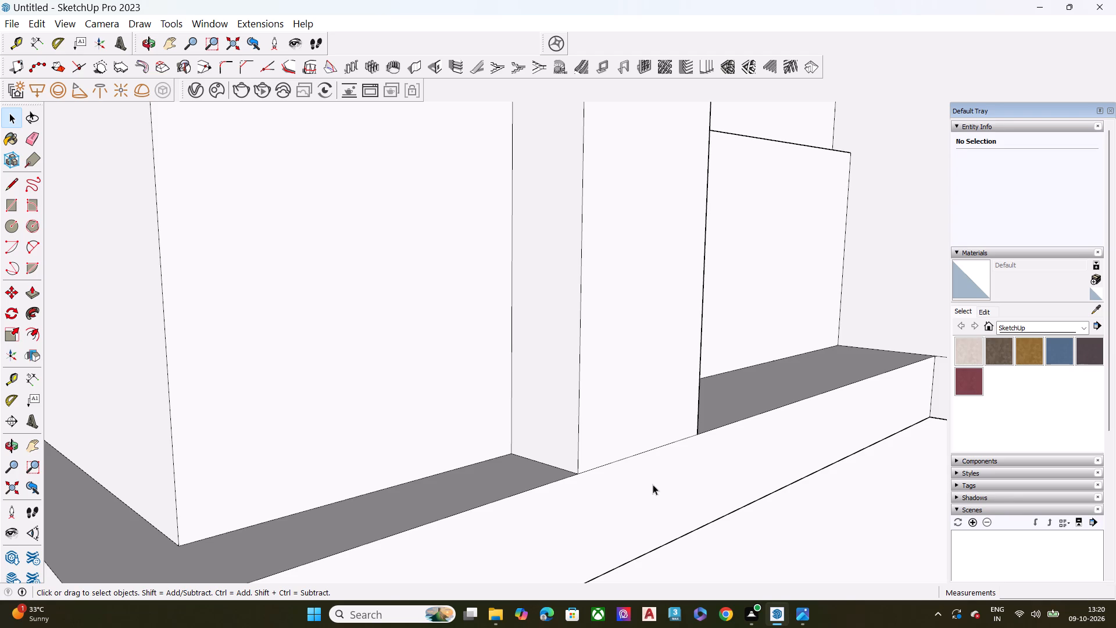
key(p)
key(space)
key(e)
click(647, 451)
scroll(699, 462, down, 6)
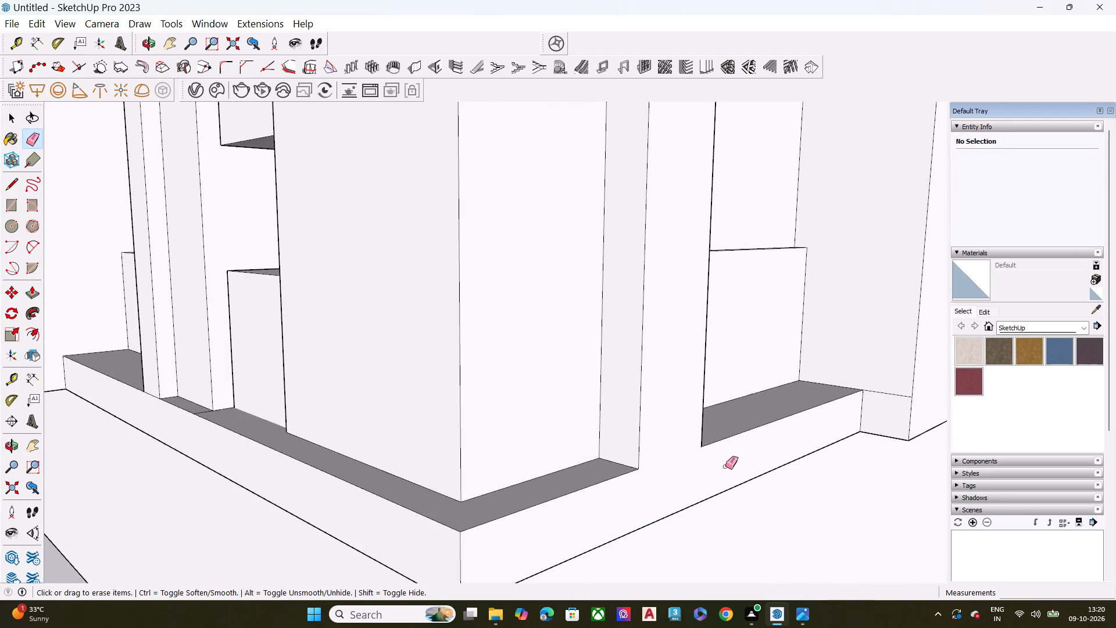
Erase the edge between the vertical fin's base and the bottom ledge's outer face on the green-axis facade.
scroll(726, 466, up, 2)
scroll(725, 466, down, 5)
middle_drag(424, 509, 706, 510)
scroll(375, 456, up, 9)
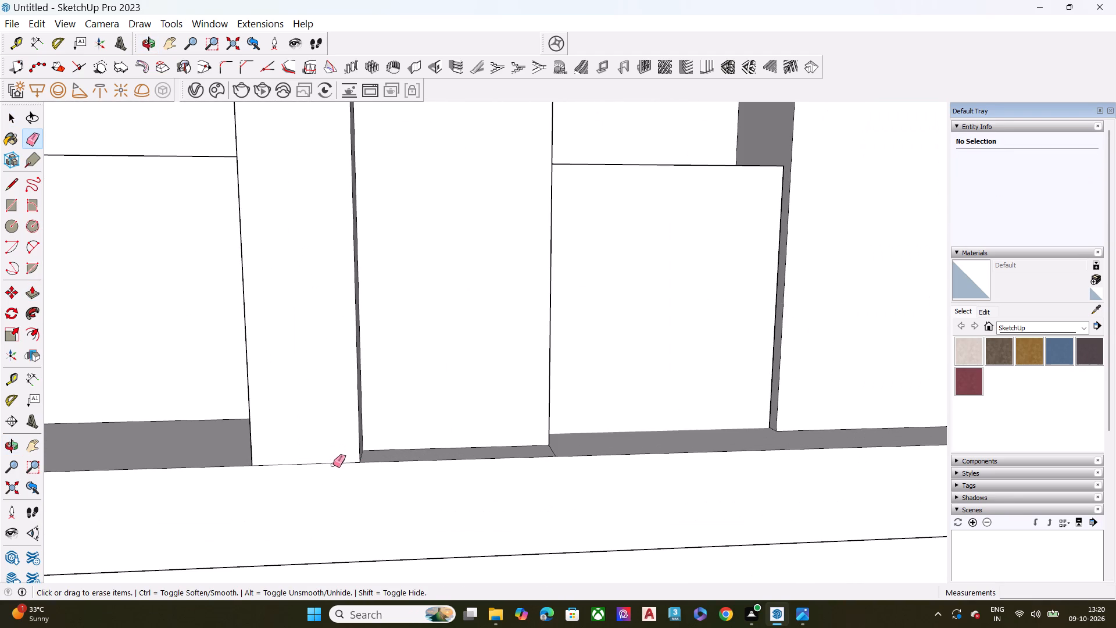
click(332, 464)
Erase the edge dividing the uppermost projecting horizontal band from the vertical fin on the green-axis facade.
scroll(388, 464, down, 7)
scroll(388, 464, up, 2)
scroll(388, 464, down, 20)
scroll(388, 464, down, 1)
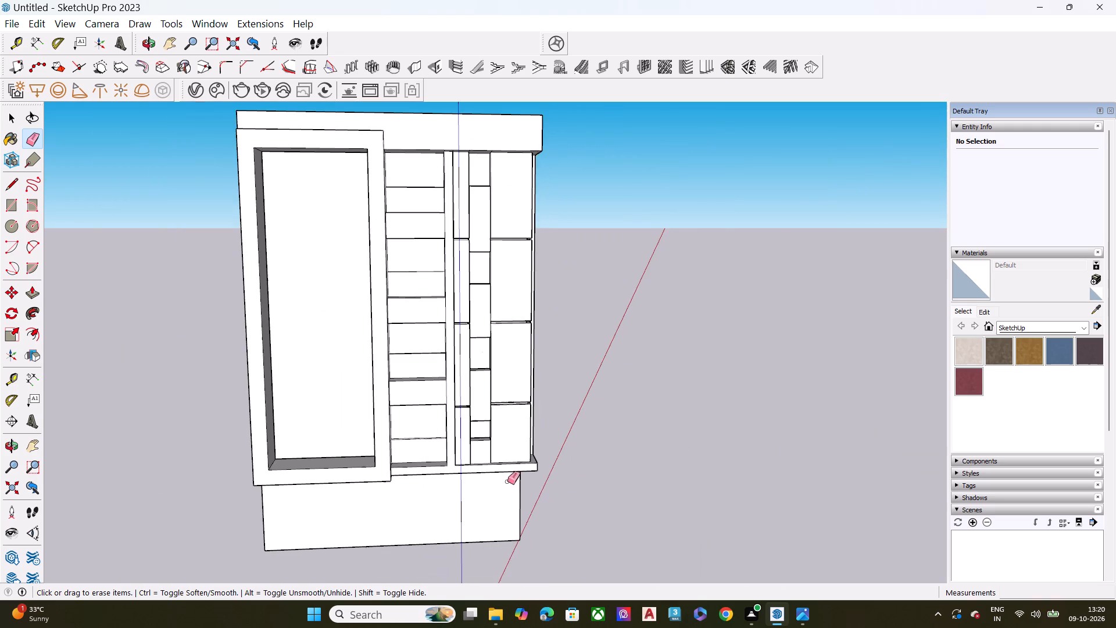
scroll(448, 316, up, 8)
scroll(438, 223, up, 9)
middle_drag(435, 224, 454, 280)
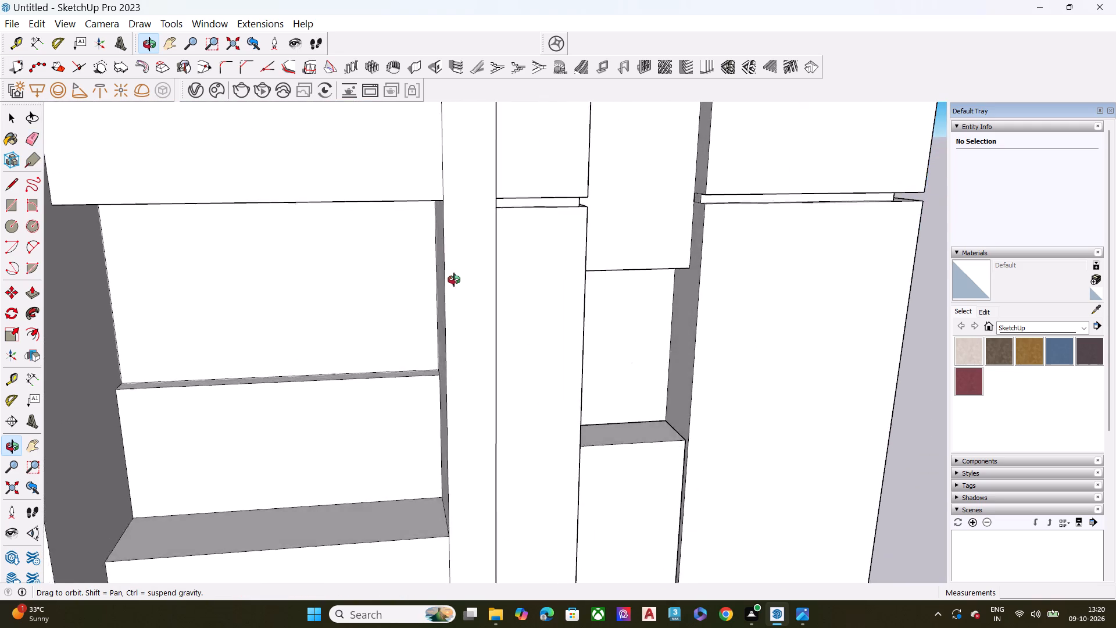
middle_drag(454, 280, 502, 306)
scroll(474, 225, down, 7)
scroll(467, 179, up, 3)
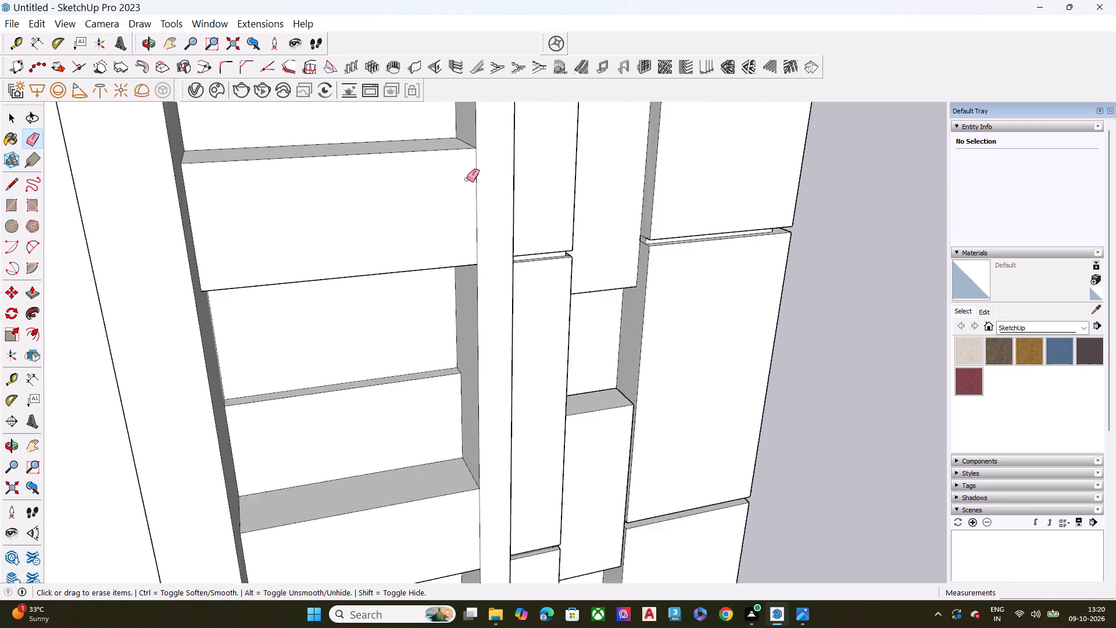
scroll(467, 179, up, 3)
click(480, 160)
Erase the edges dividing the two lower projecting horizontal bands from the vertical fin on the green-axis facade.
scroll(441, 225, down, 12)
scroll(467, 279, up, 2)
scroll(467, 279, down, 3)
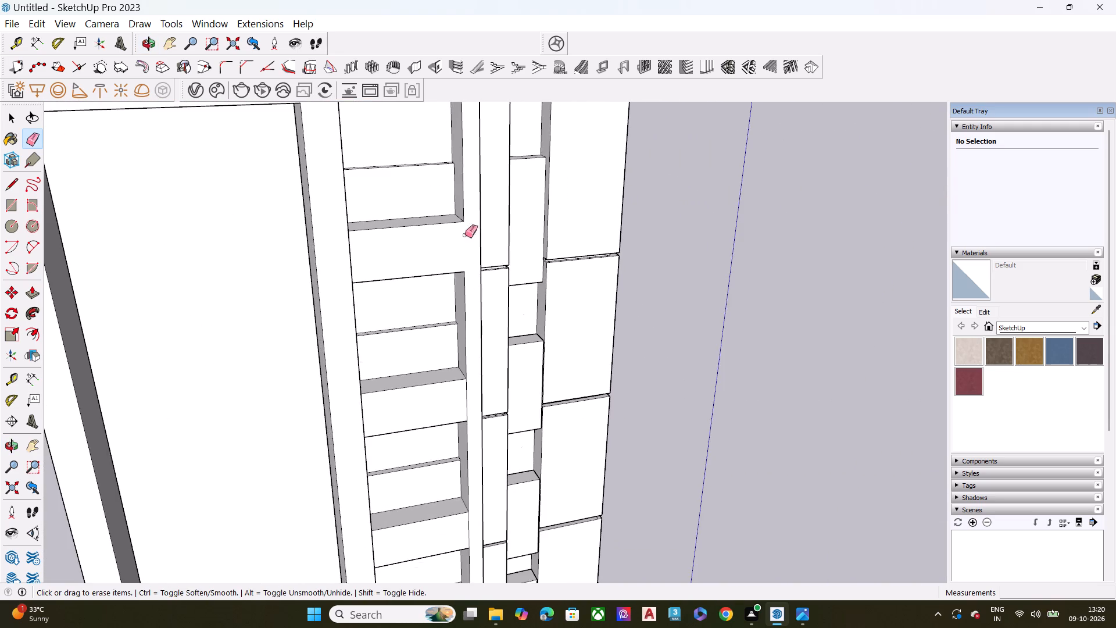
scroll(445, 380, down, 8)
scroll(455, 351, up, 2)
scroll(455, 351, down, 1)
scroll(455, 350, up, 4)
middle_drag(451, 390, 423, 344)
scroll(423, 344, up, 7)
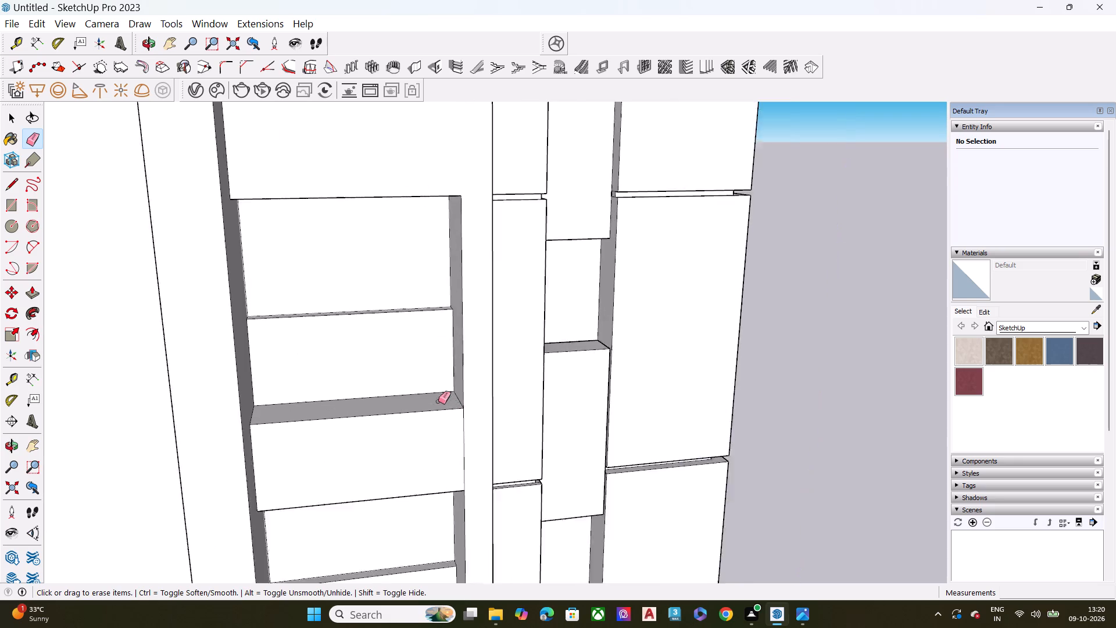
scroll(438, 401, up, 2)
click(469, 430)
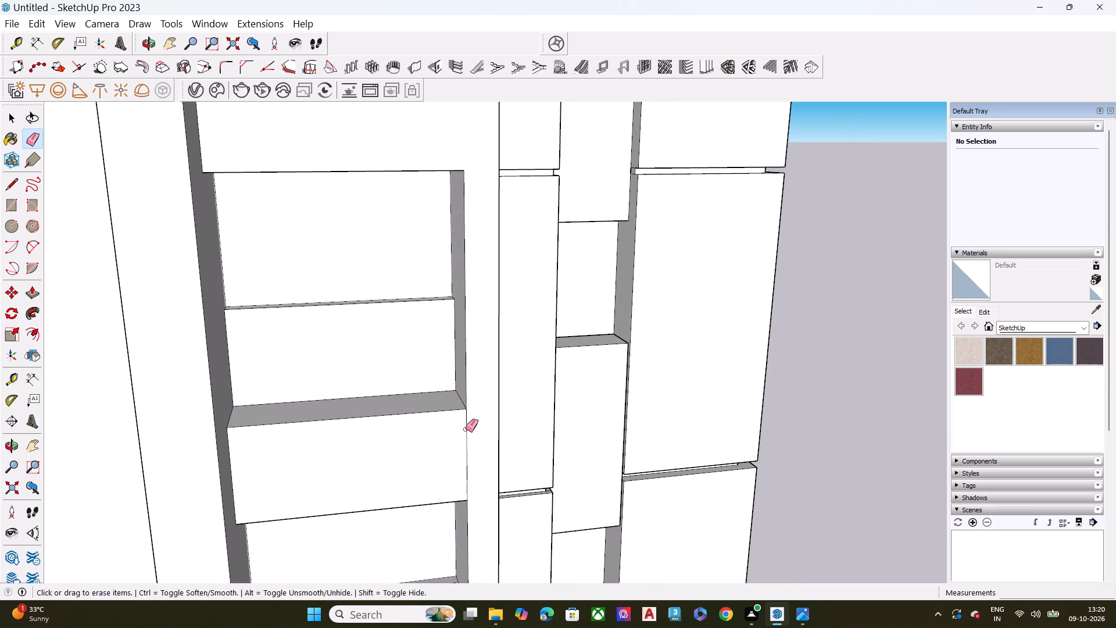
click(468, 428)
scroll(336, 338, down, 8)
scroll(378, 335, up, 1)
scroll(378, 335, down, 8)
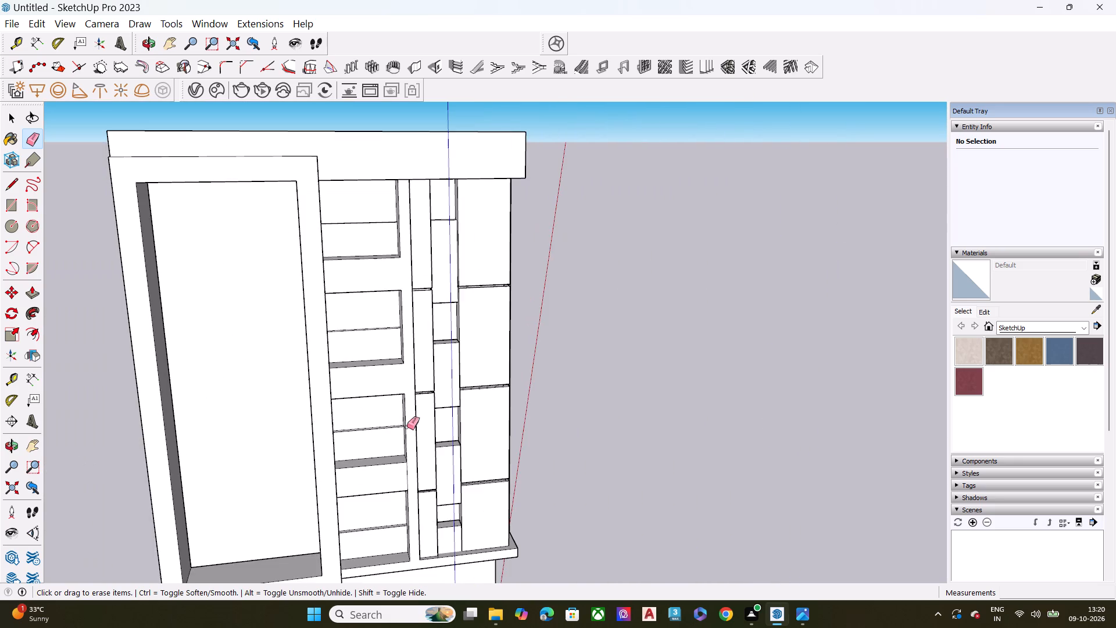
scroll(405, 488, up, 9)
click(413, 449)
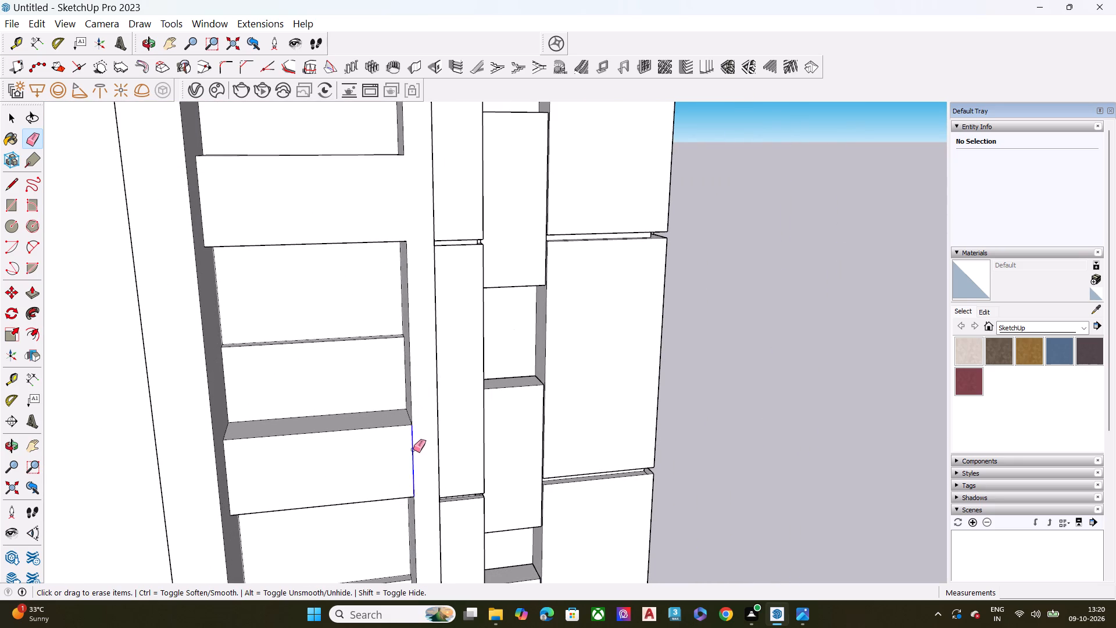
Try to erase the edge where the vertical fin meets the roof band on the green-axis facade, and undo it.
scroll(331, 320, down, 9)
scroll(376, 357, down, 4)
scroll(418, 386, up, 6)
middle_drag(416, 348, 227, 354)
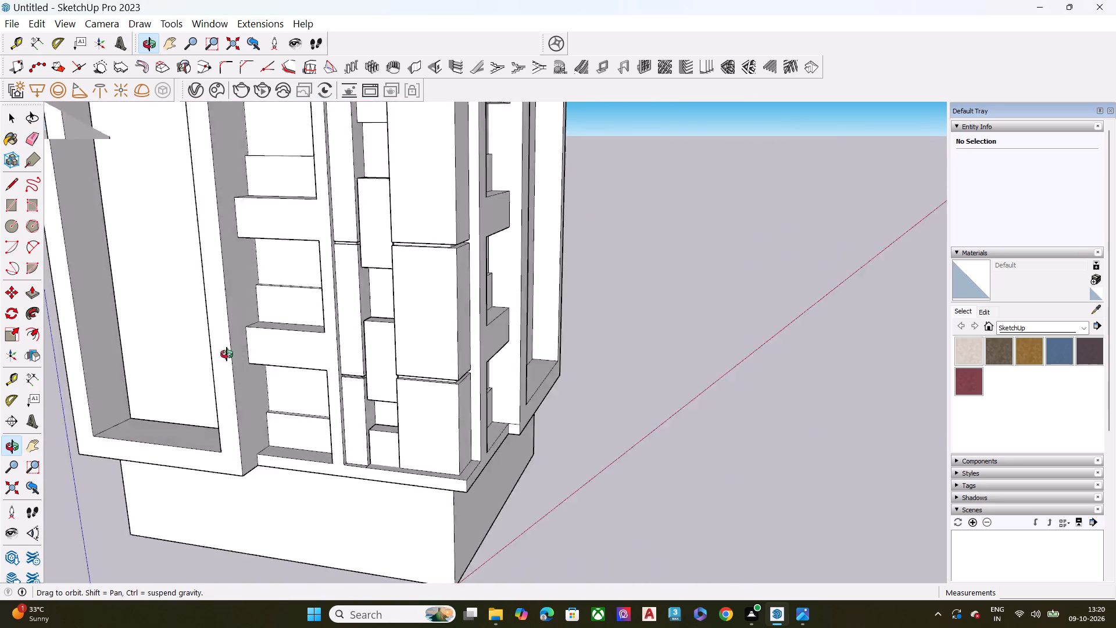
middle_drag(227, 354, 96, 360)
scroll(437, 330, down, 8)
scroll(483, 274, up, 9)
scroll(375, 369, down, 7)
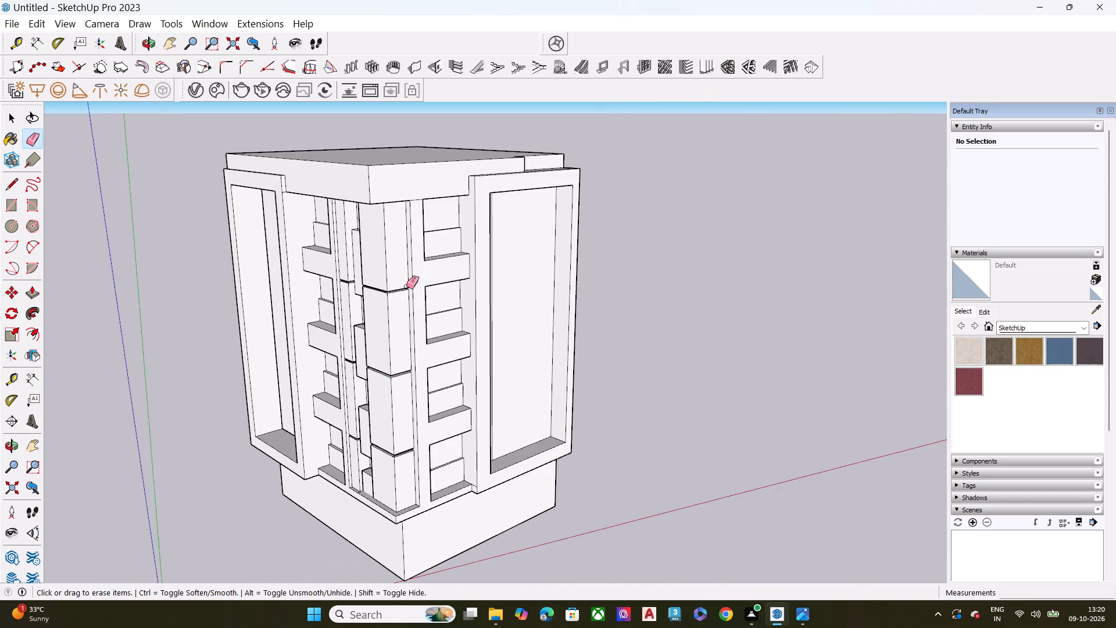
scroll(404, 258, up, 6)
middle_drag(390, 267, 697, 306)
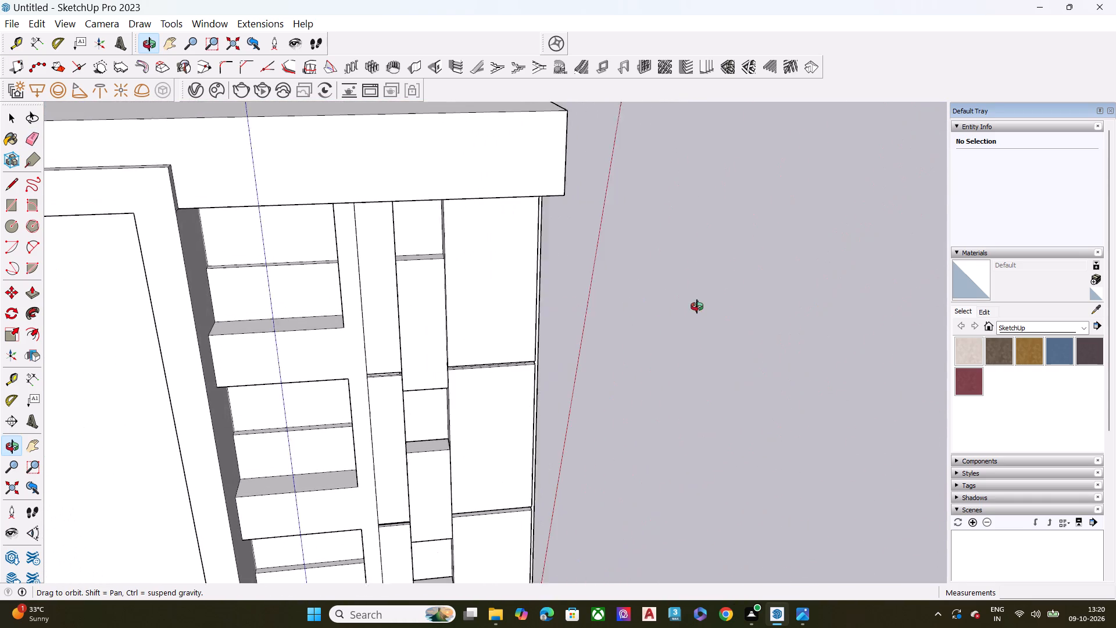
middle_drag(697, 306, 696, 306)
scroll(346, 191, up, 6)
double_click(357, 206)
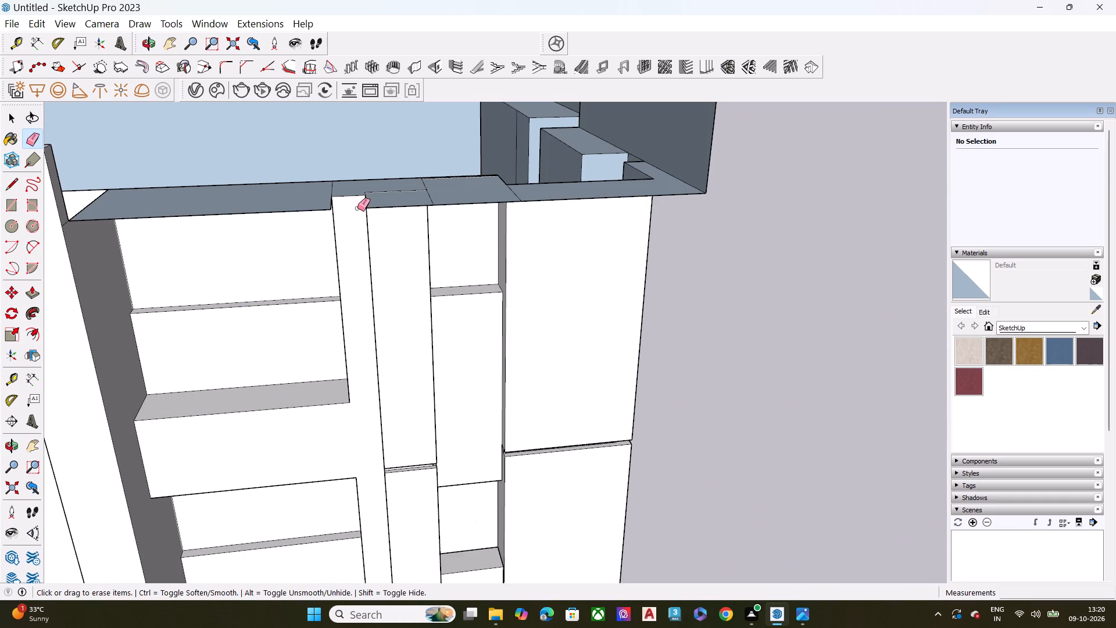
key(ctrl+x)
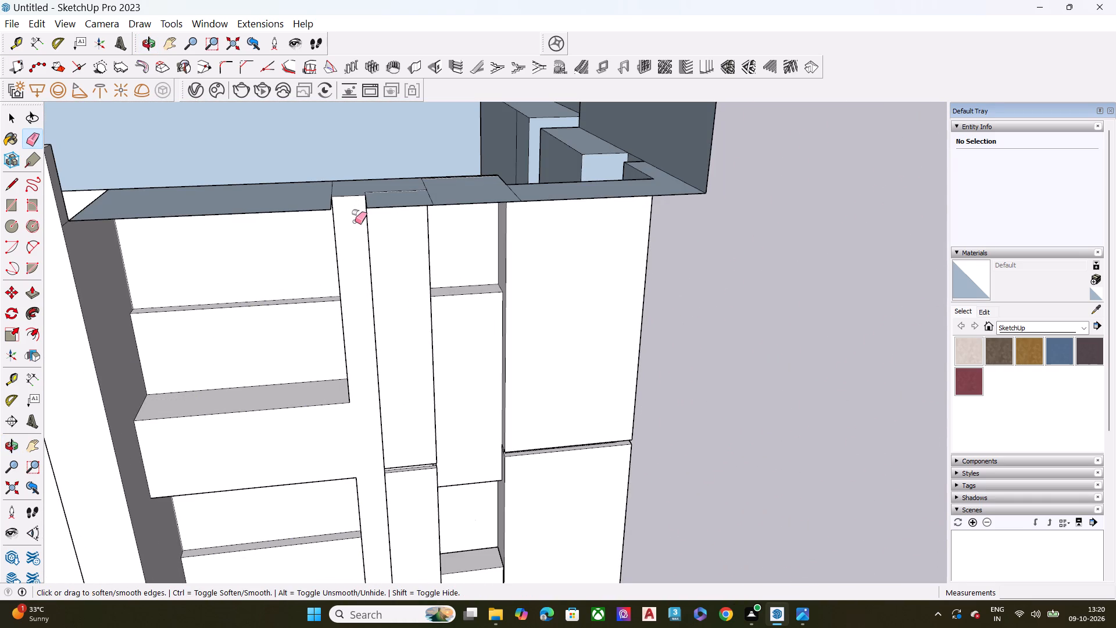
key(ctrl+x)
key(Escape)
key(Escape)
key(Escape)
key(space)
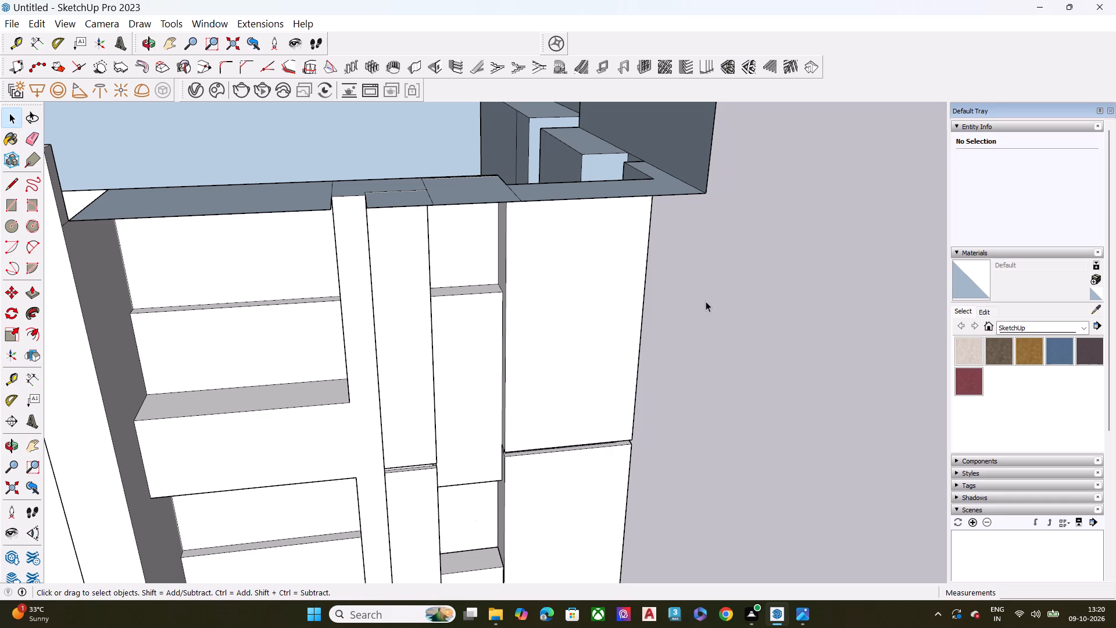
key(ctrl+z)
Push the roof band's outer face on the green-axis facade inward by about 1' with Push/Pull.
scroll(360, 306, down, 7)
middle_drag(521, 327, 125, 241)
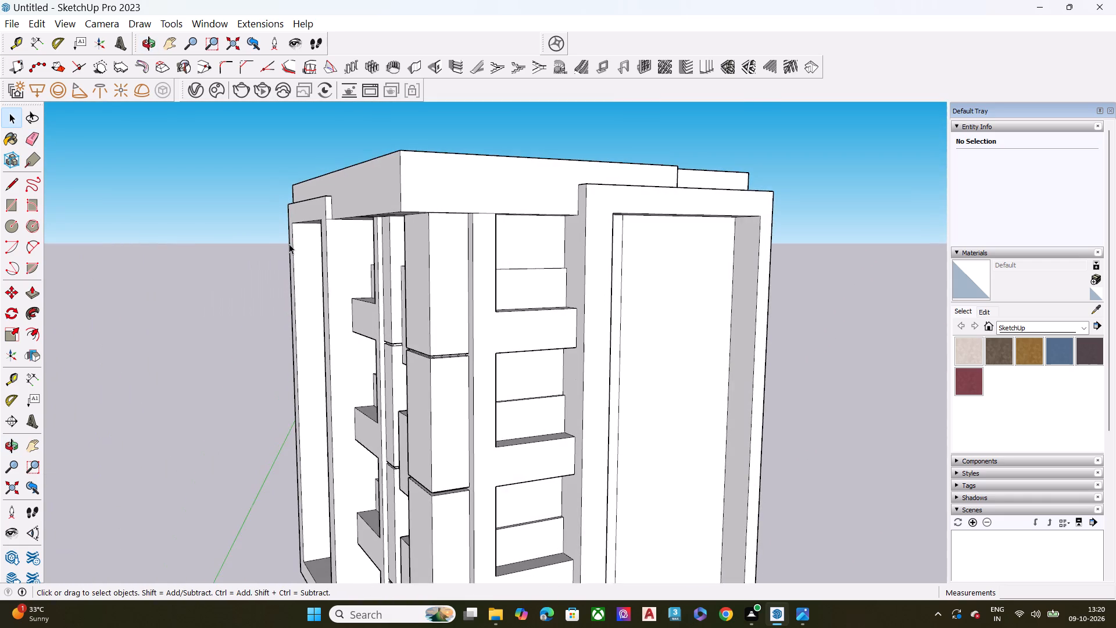
scroll(521, 244, down, 4)
middle_drag(555, 235, 636, 248)
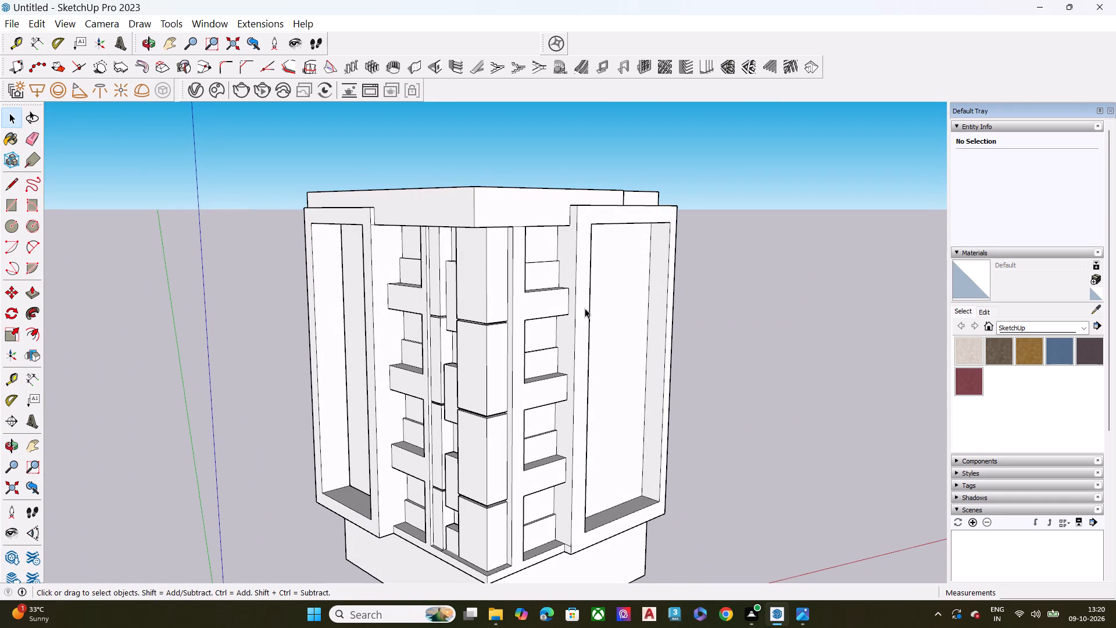
middle_drag(459, 282, 450, 195)
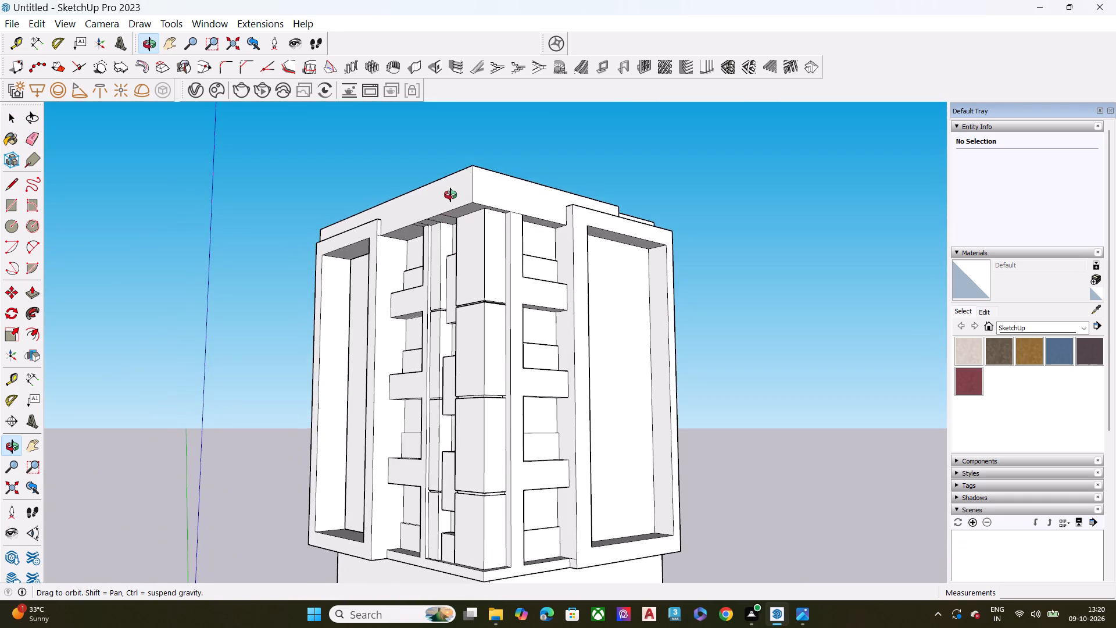
middle_drag(450, 195, 459, 199)
middle_drag(470, 199, 470, 179)
scroll(470, 179, up, 7)
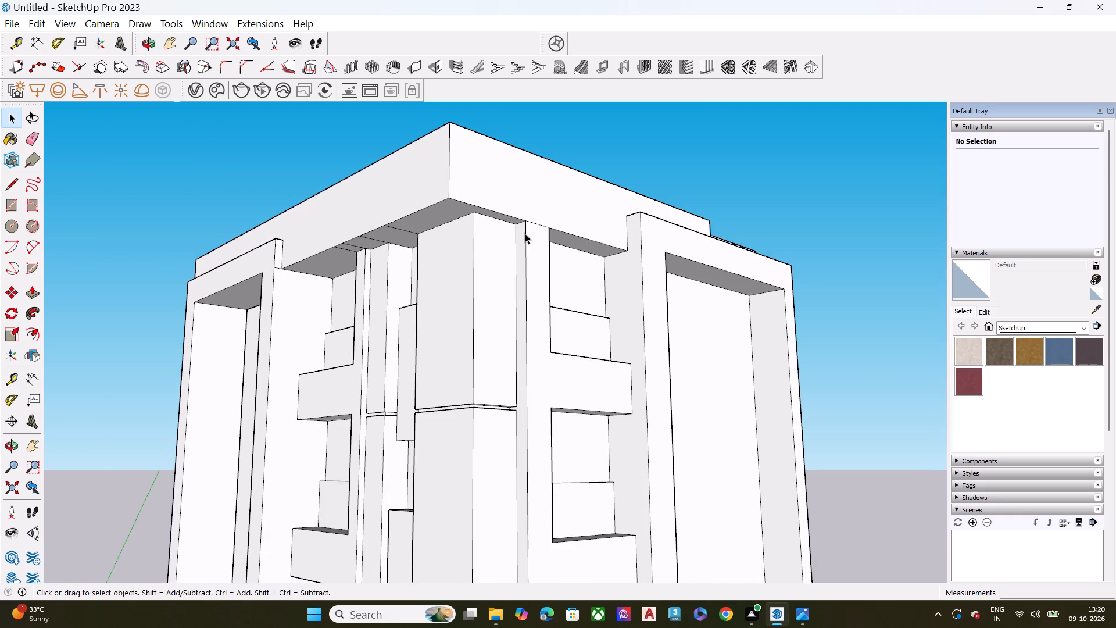
middle_drag(524, 233, 539, 256)
click(413, 195)
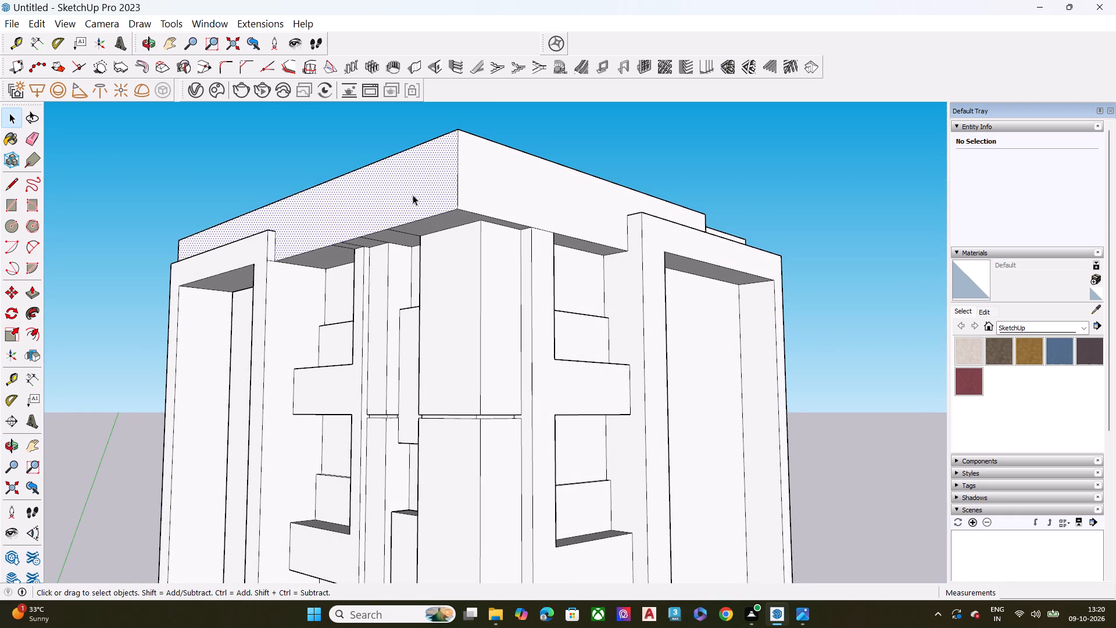
key(p)
click(413, 195)
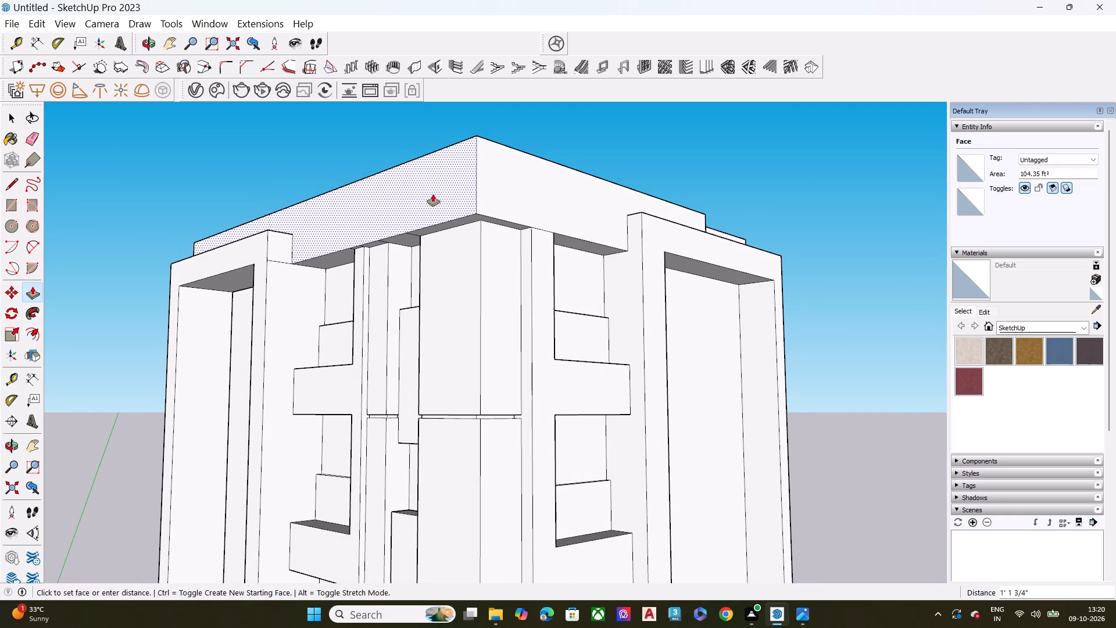
scroll(427, 194, up, 1)
scroll(427, 194, down, 4)
middle_drag(425, 191, 425, 222)
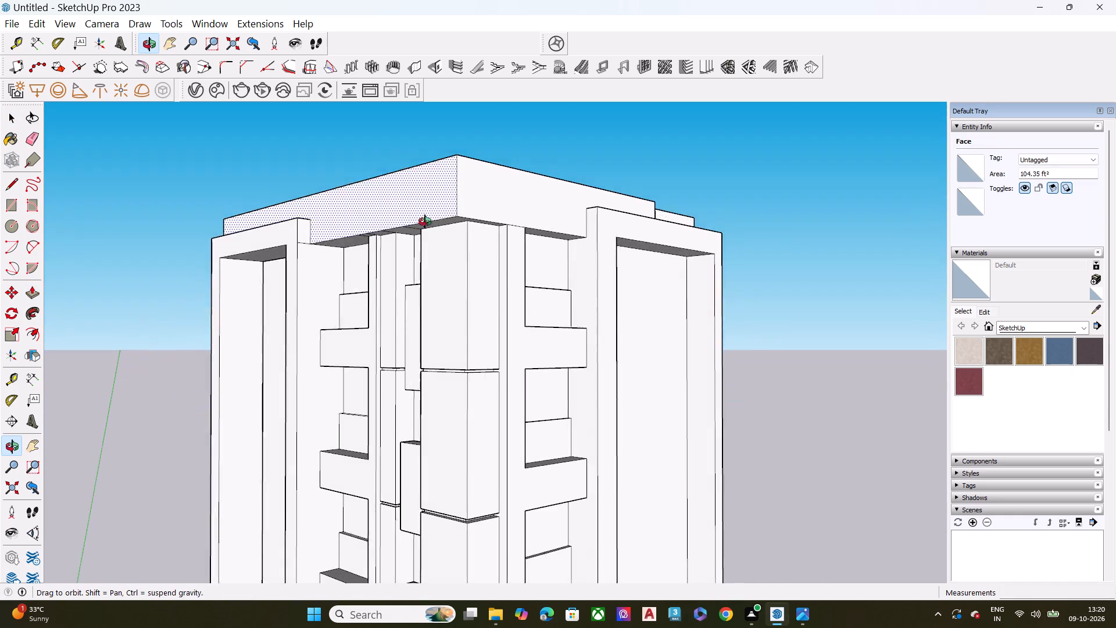
middle_drag(425, 222, 424, 242)
scroll(424, 219, down, 4)
scroll(424, 220, up, 1)
scroll(424, 220, down, 4)
middle_drag(427, 235, 420, 281)
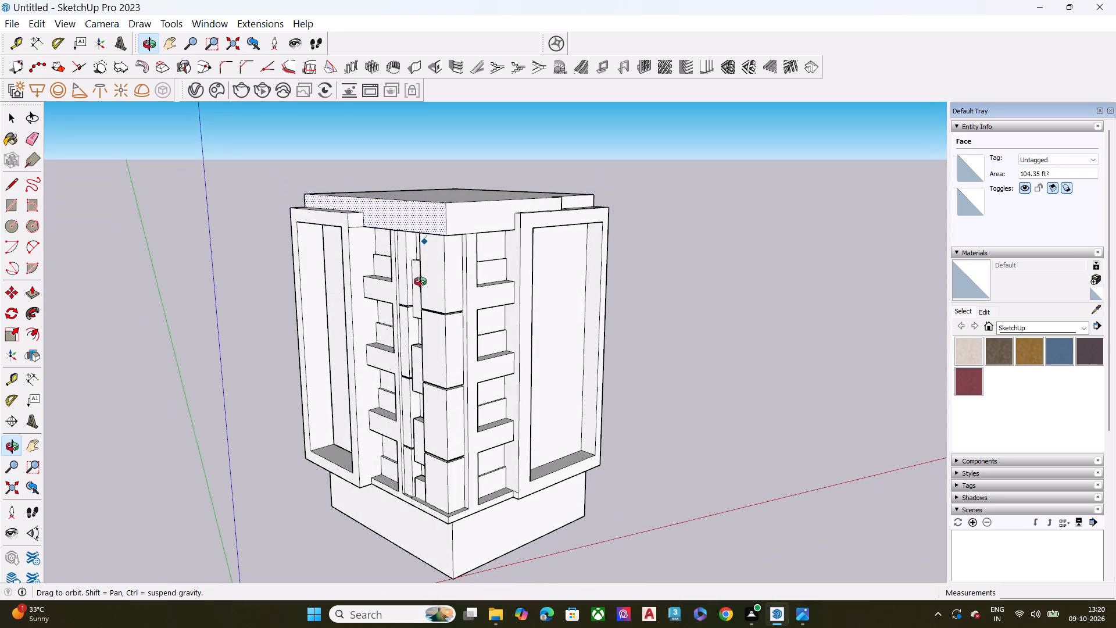
middle_drag(420, 281, 424, 243)
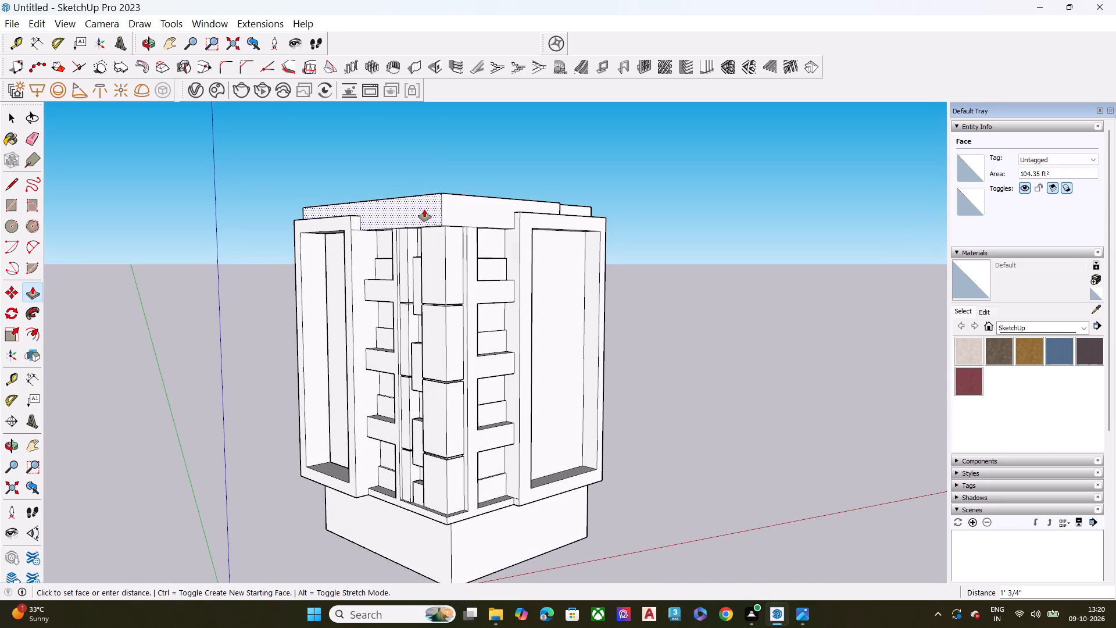
click(421, 215)
key(space)
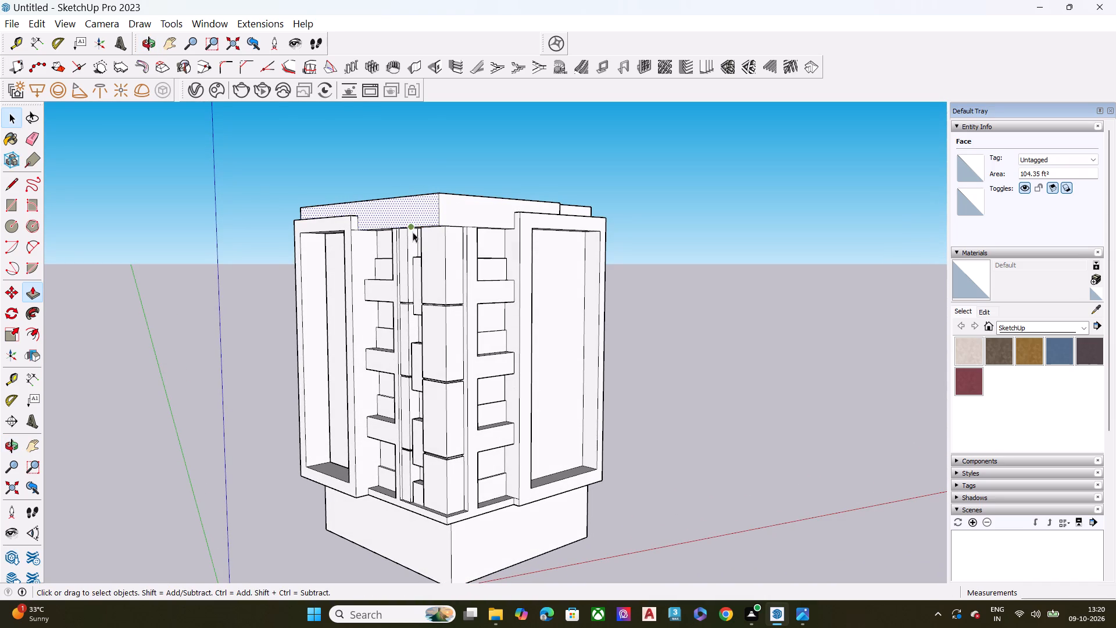
Pull the joined outer face of the fin, projecting bands and bottom ledge slightly outward on the green-axis facade.
scroll(419, 519, up, 8)
click(432, 511)
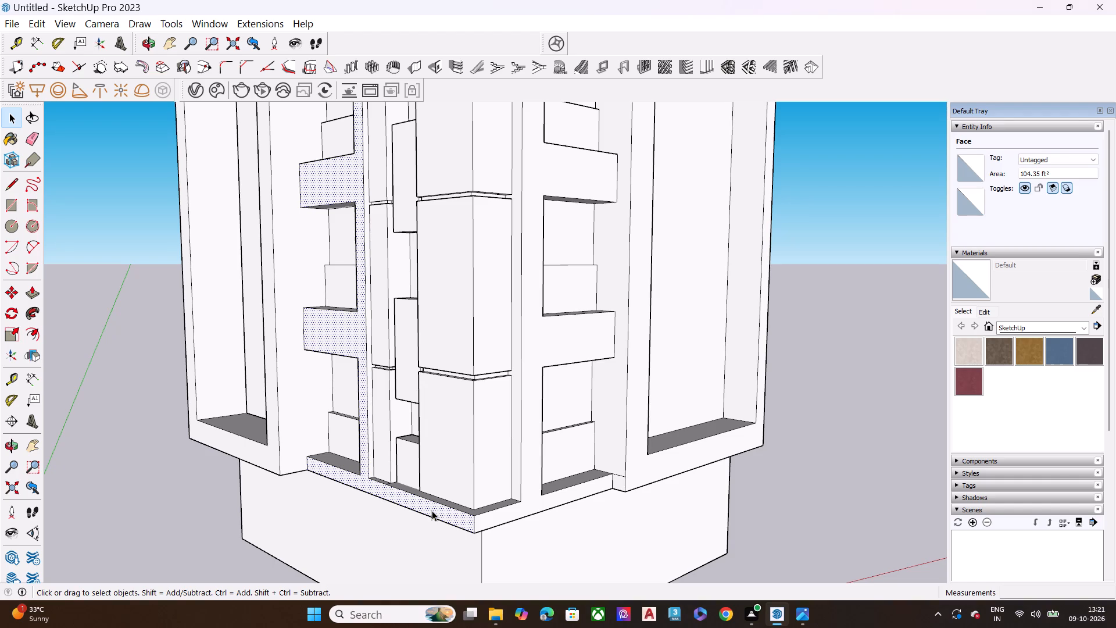
key(p)
click(432, 511)
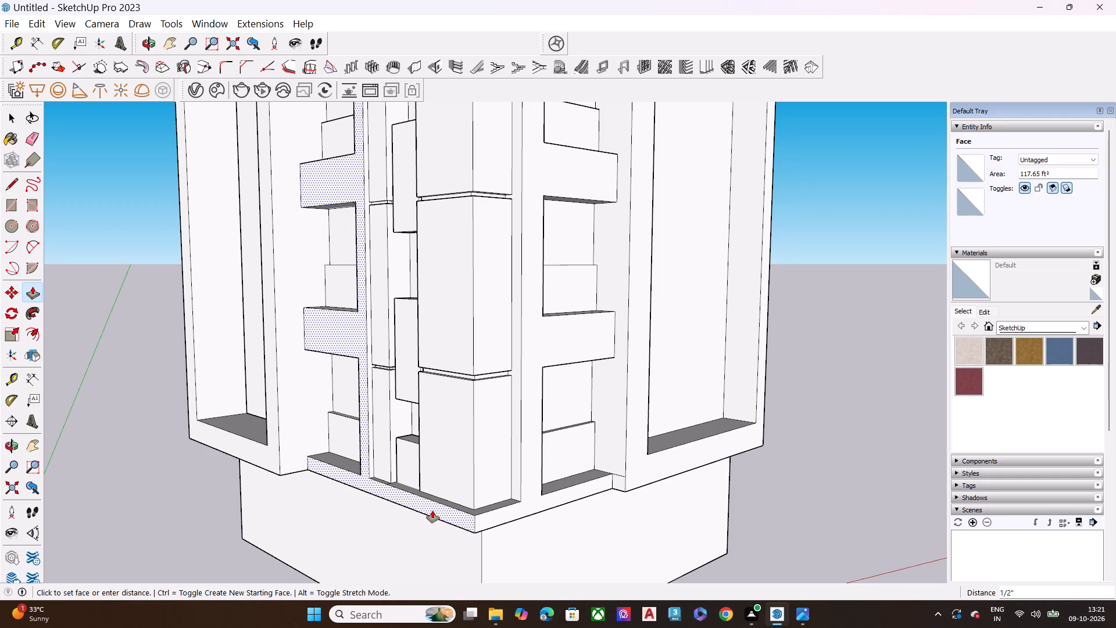
click(428, 511)
key(space)
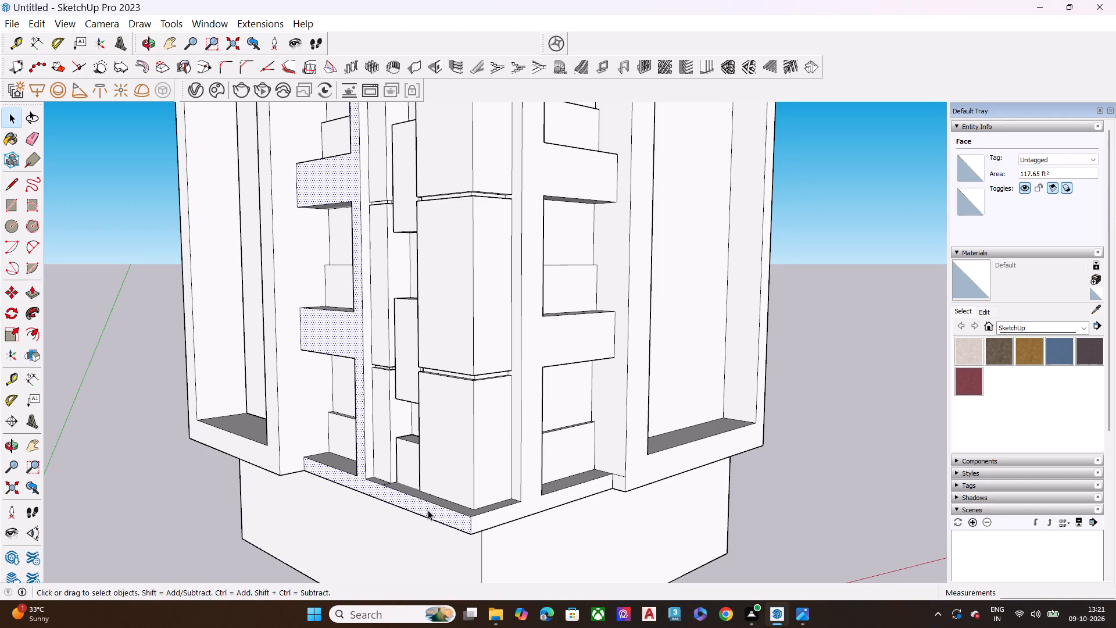
Check the reference photo, and pull the red-axis facade's joined fin, band and bottom ledge face outward by 7".
middle_drag(428, 510, 399, 518)
click(809, 620)
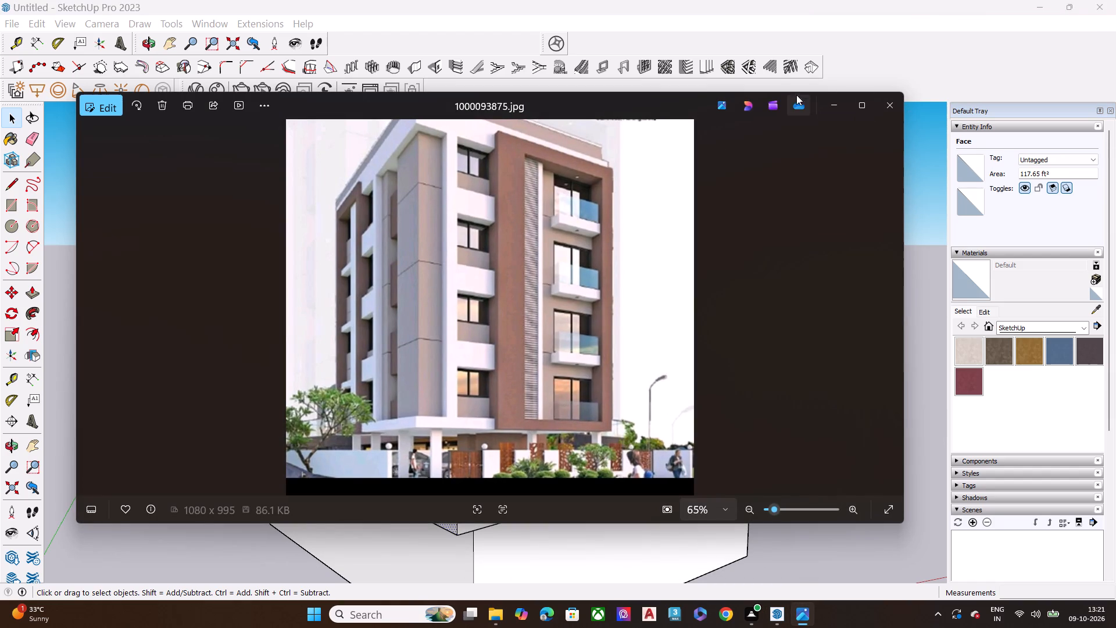
click(832, 104)
middle_drag(493, 462, 481, 475)
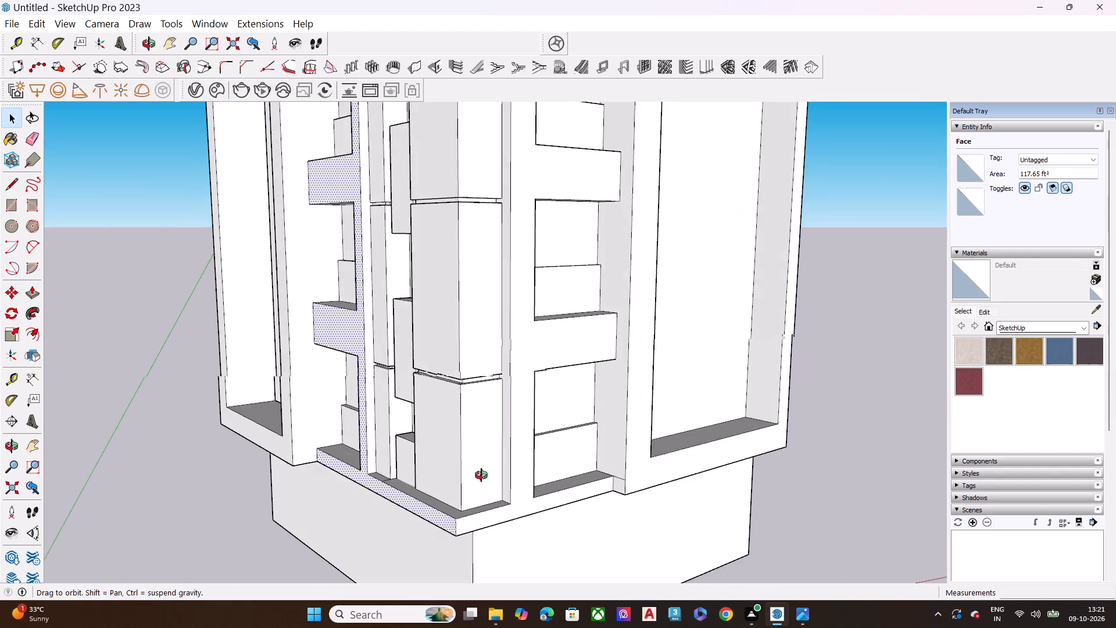
middle_drag(481, 475, 456, 493)
scroll(439, 505, up, 4)
scroll(518, 380, down, 4)
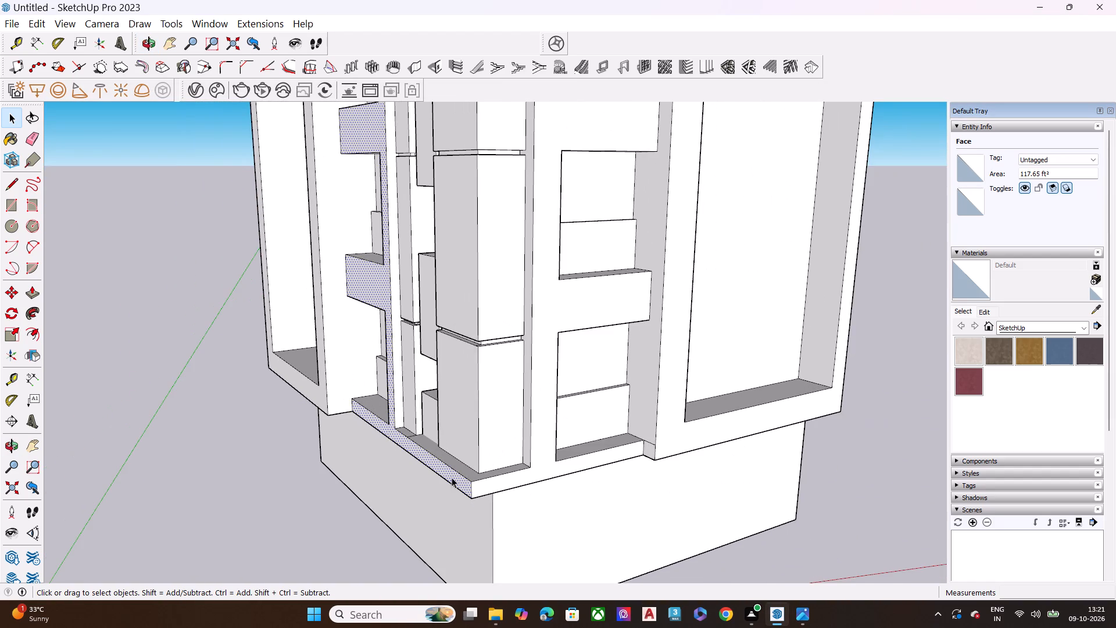
scroll(451, 477, up, 3)
scroll(528, 405, down, 8)
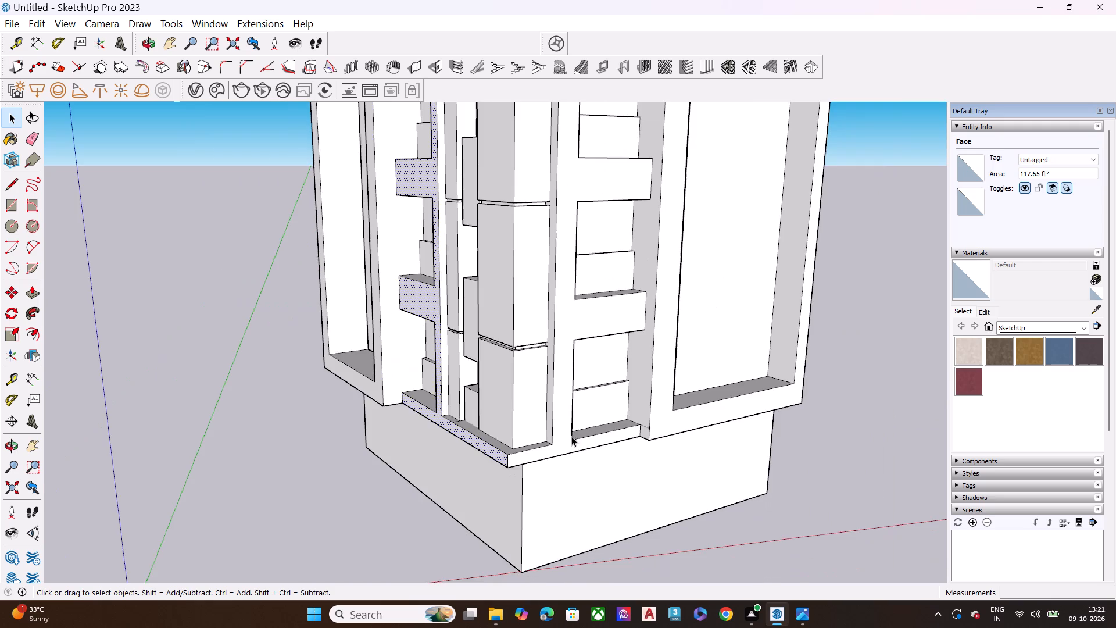
middle_drag(581, 438, 786, 520)
scroll(588, 418, up, 6)
click(591, 420)
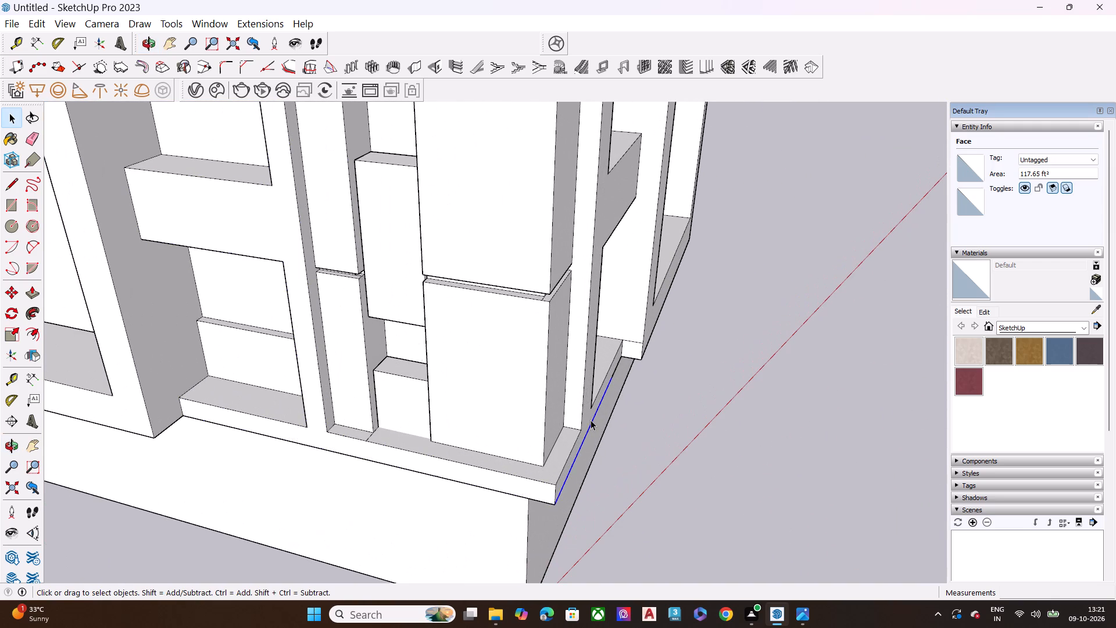
click(591, 415)
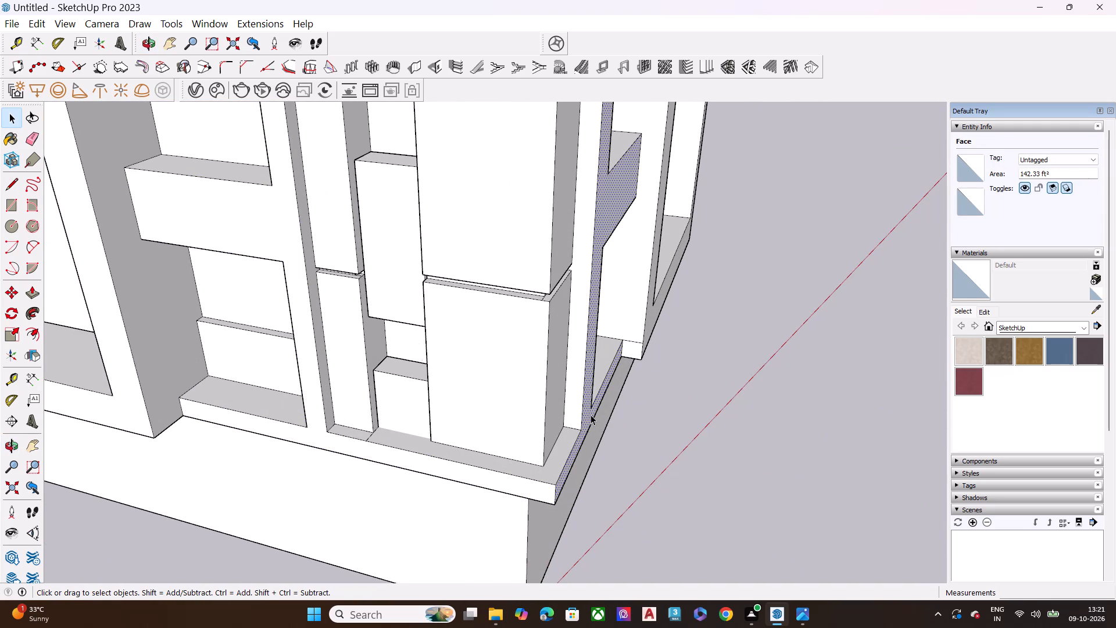
key(p)
click(591, 415)
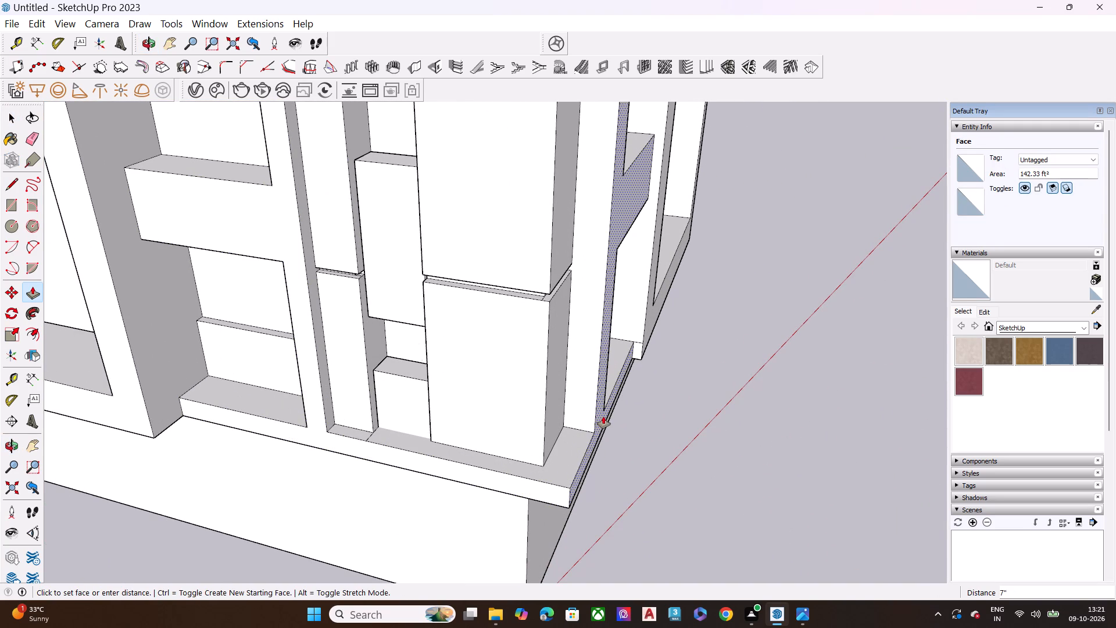
click(604, 416)
key(space)
Pull the joined fin, band and bottom ledge face on the green-axis facade slightly further outward.
scroll(551, 382, down, 5)
middle_drag(568, 399, 480, 345)
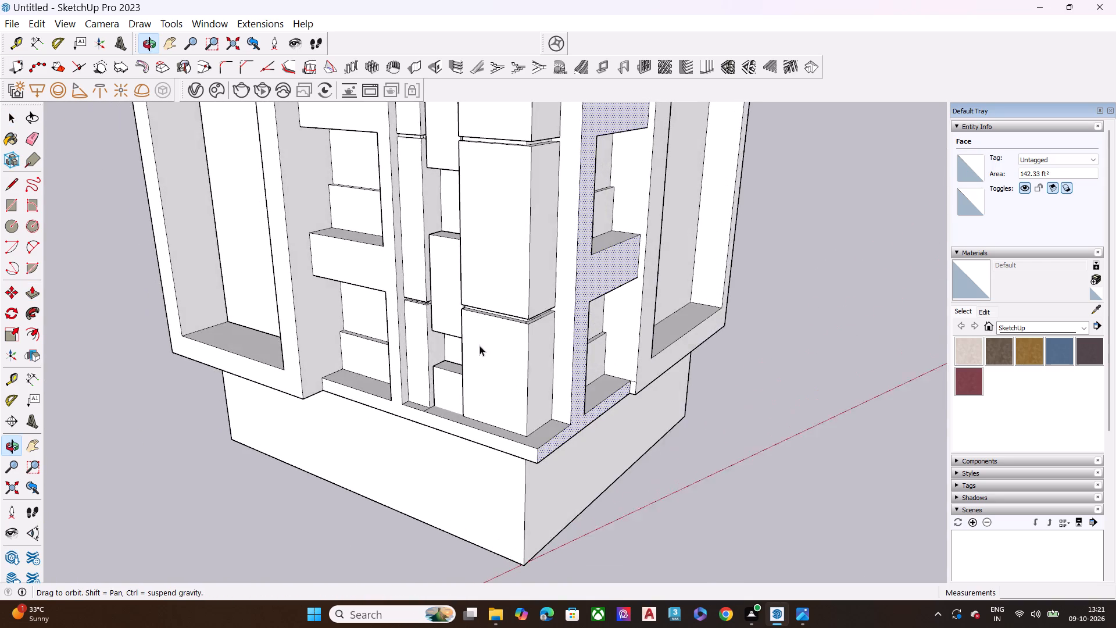
middle_drag(480, 345, 481, 348)
scroll(378, 297, down, 6)
middle_drag(414, 312, 375, 279)
scroll(450, 231, down, 7)
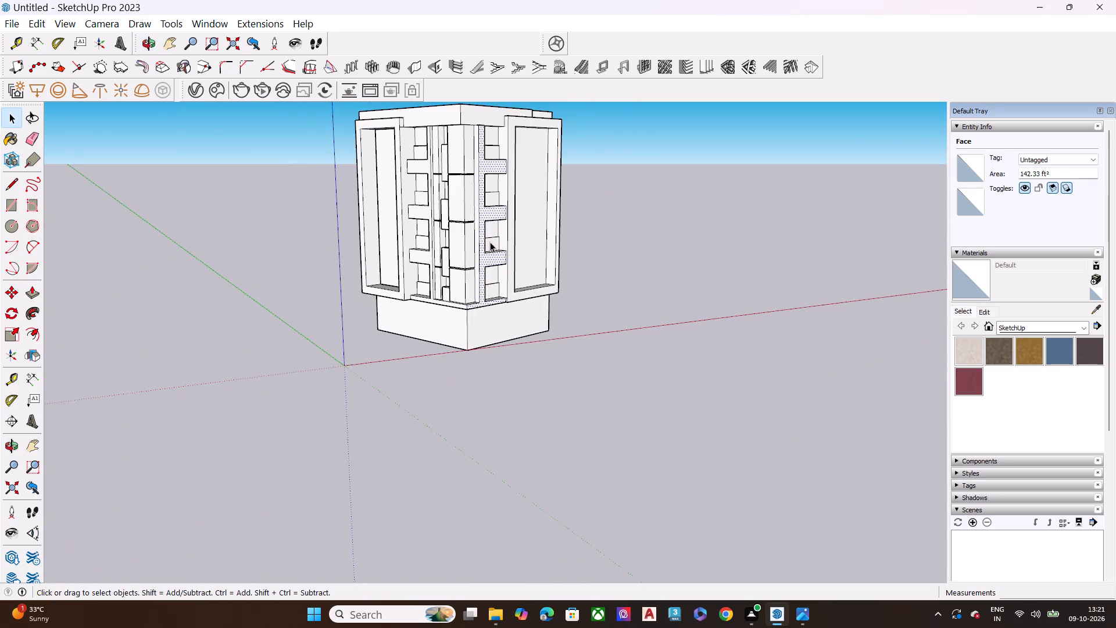
middle_drag(471, 269, 455, 231)
scroll(453, 204, up, 8)
scroll(446, 241, down, 5)
scroll(434, 167, up, 4)
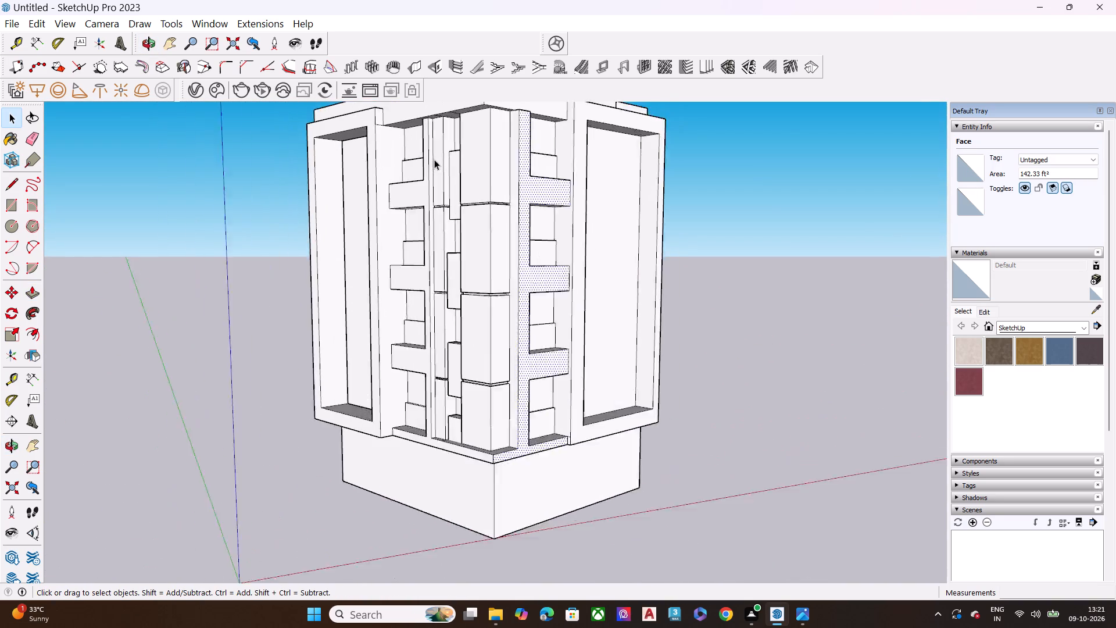
scroll(434, 159, up, 5)
scroll(424, 173, down, 1)
scroll(424, 173, up, 5)
click(420, 206)
key(p)
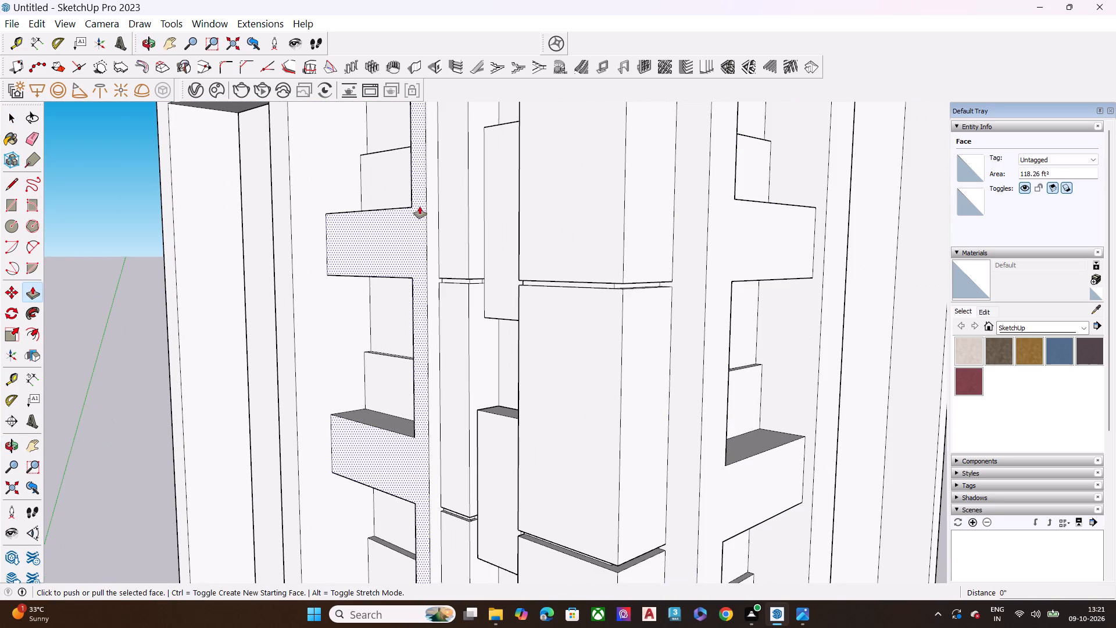
click(420, 206)
click(412, 211)
key(space)
Erase the four edges dividing the roof band's underside above the fin and wall strips on the green-axis facade.
scroll(409, 213, down, 8)
middle_drag(570, 263, 574, 263)
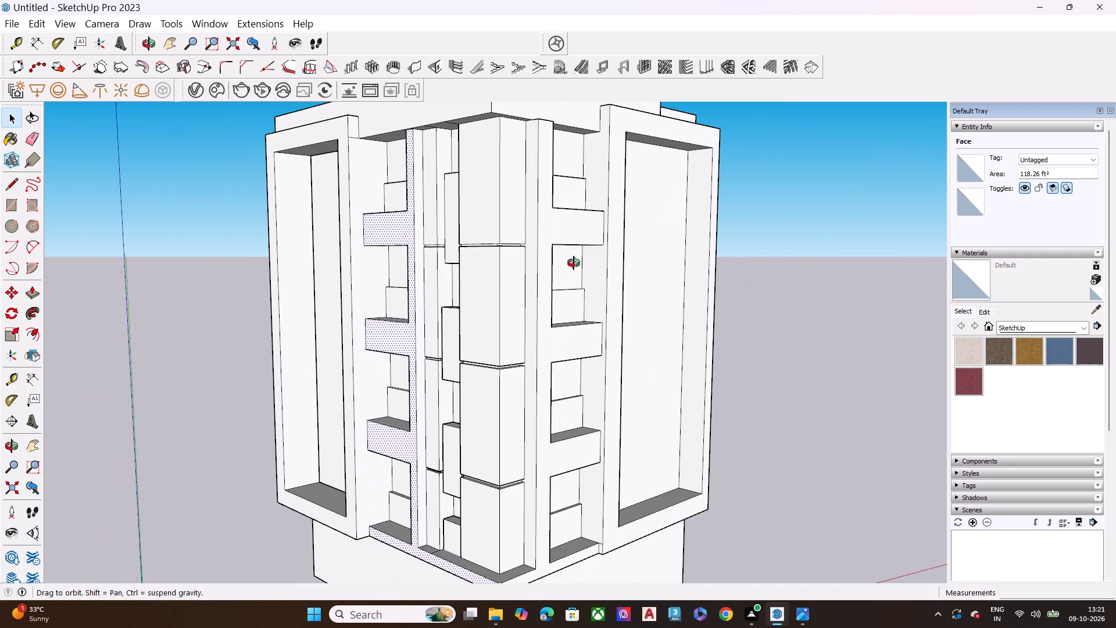
middle_drag(574, 263, 561, 271)
scroll(505, 252, up, 6)
scroll(473, 251, down, 7)
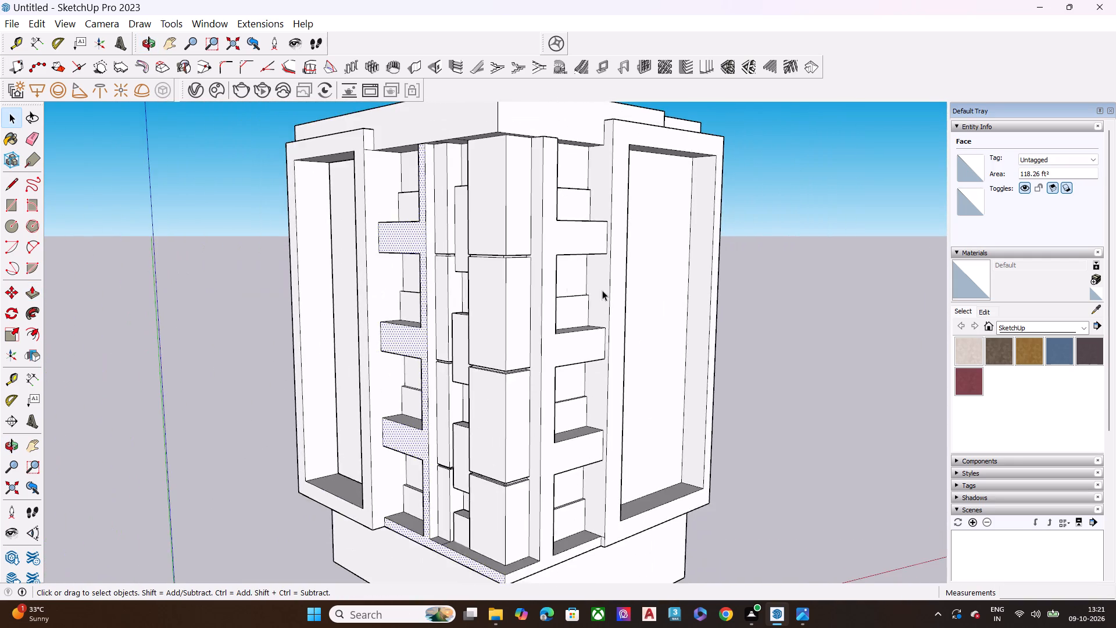
scroll(555, 280, down, 4)
middle_drag(575, 320, 530, 167)
scroll(553, 287, up, 1)
scroll(475, 169, up, 11)
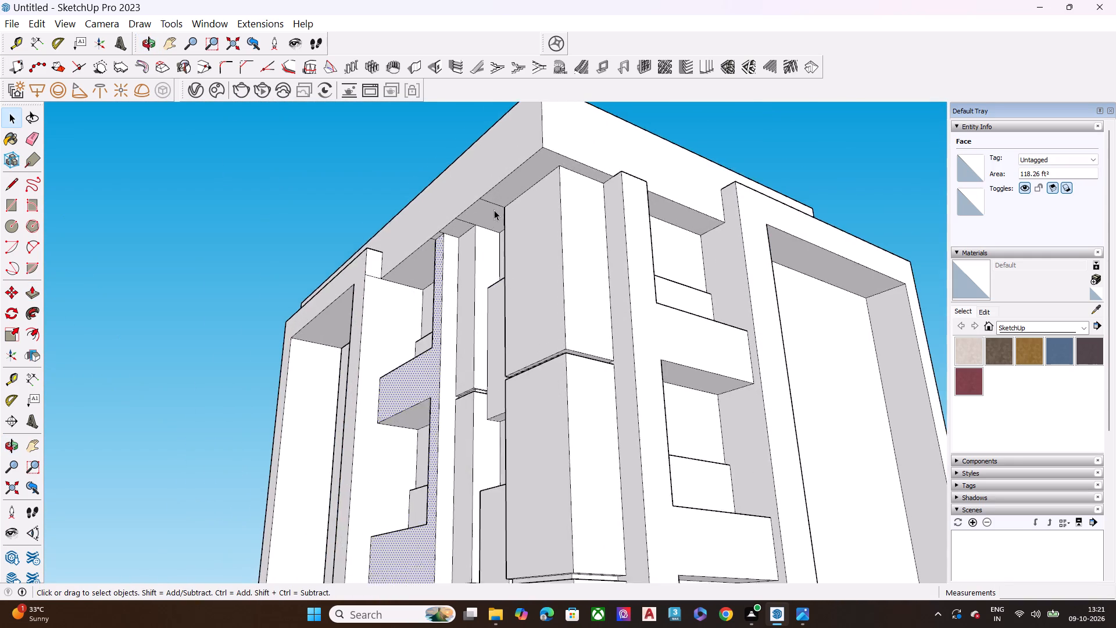
scroll(494, 210, up, 5)
key(e)
click(499, 197)
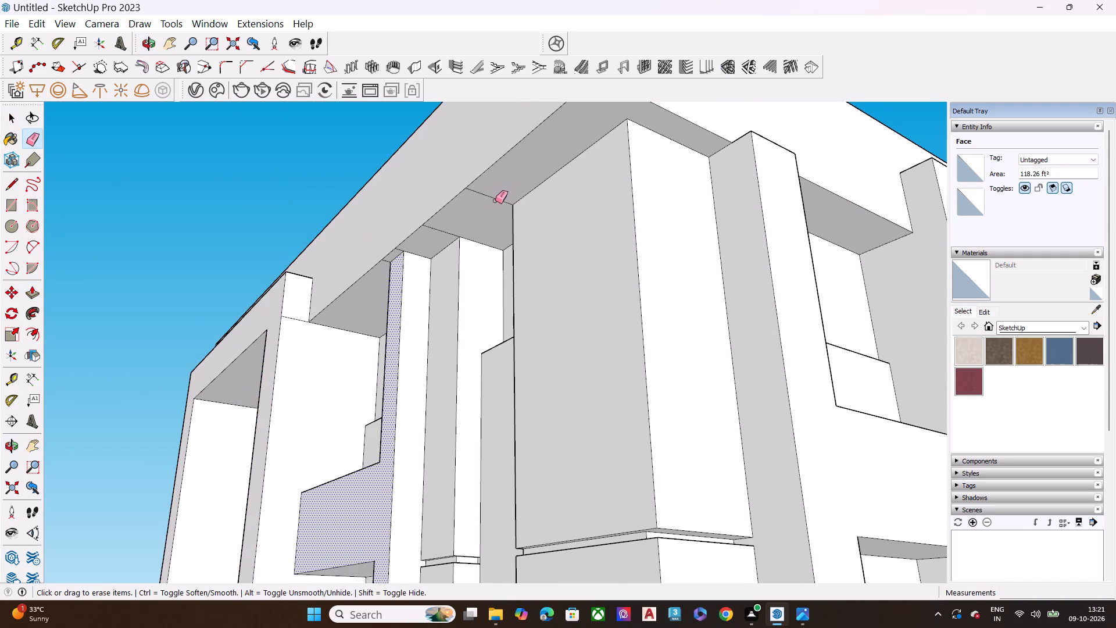
click(485, 196)
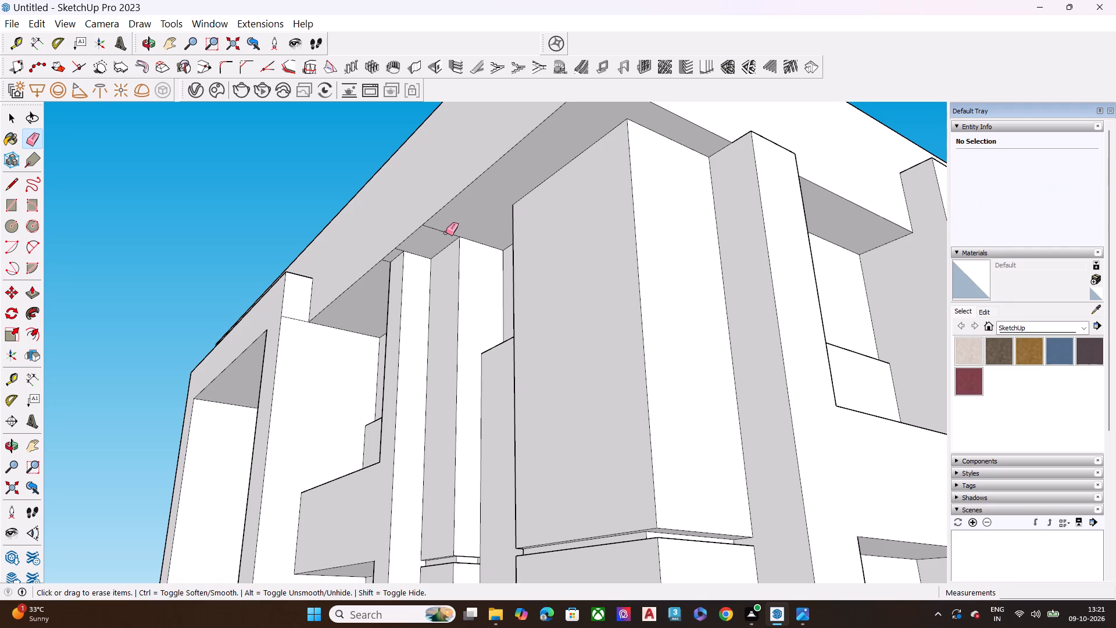
click(446, 233)
scroll(398, 251, up, 10)
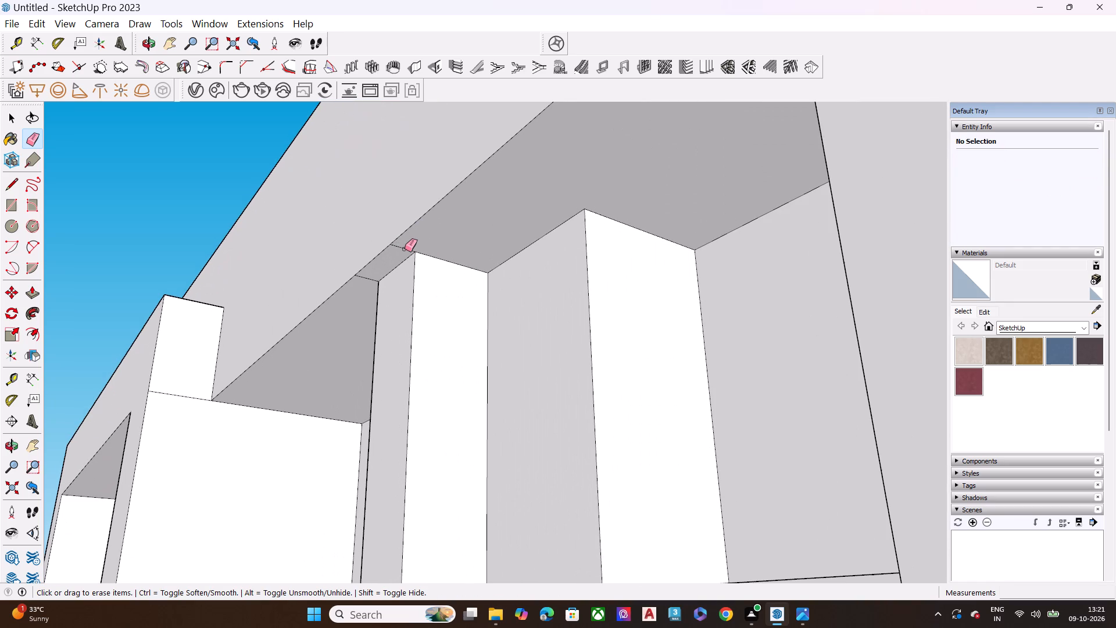
click(405, 247)
click(369, 279)
scroll(395, 242, down, 4)
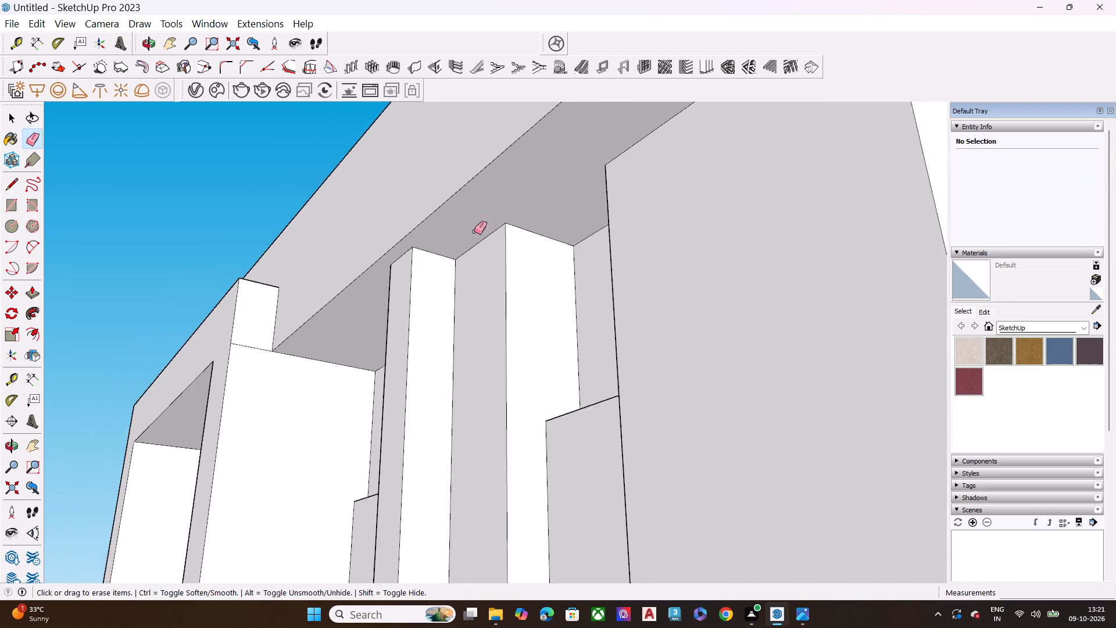
Erase the three edges dividing the bottom ledge's underside around the corner of both facades.
scroll(474, 231, down, 20)
scroll(519, 209, down, 8)
middle_drag(517, 217, 538, 294)
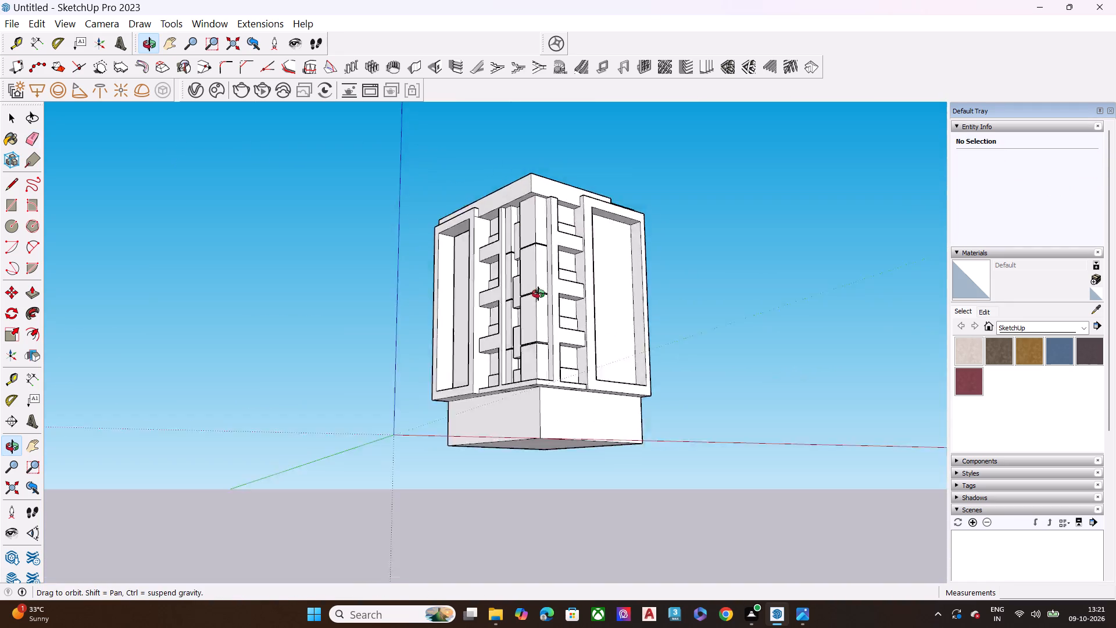
middle_drag(538, 294, 547, 345)
middle_drag(534, 398, 546, 230)
scroll(536, 244, up, 1)
scroll(559, 367, up, 8)
middle_drag(555, 405, 546, 348)
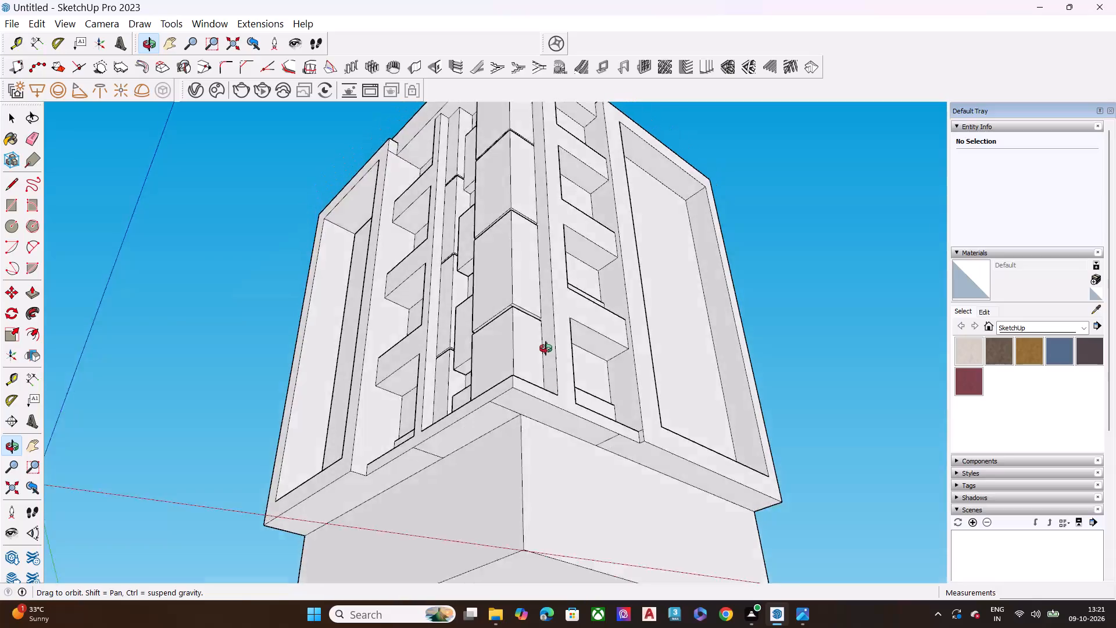
middle_drag(546, 348, 573, 295)
scroll(617, 484, up, 7)
click(618, 338)
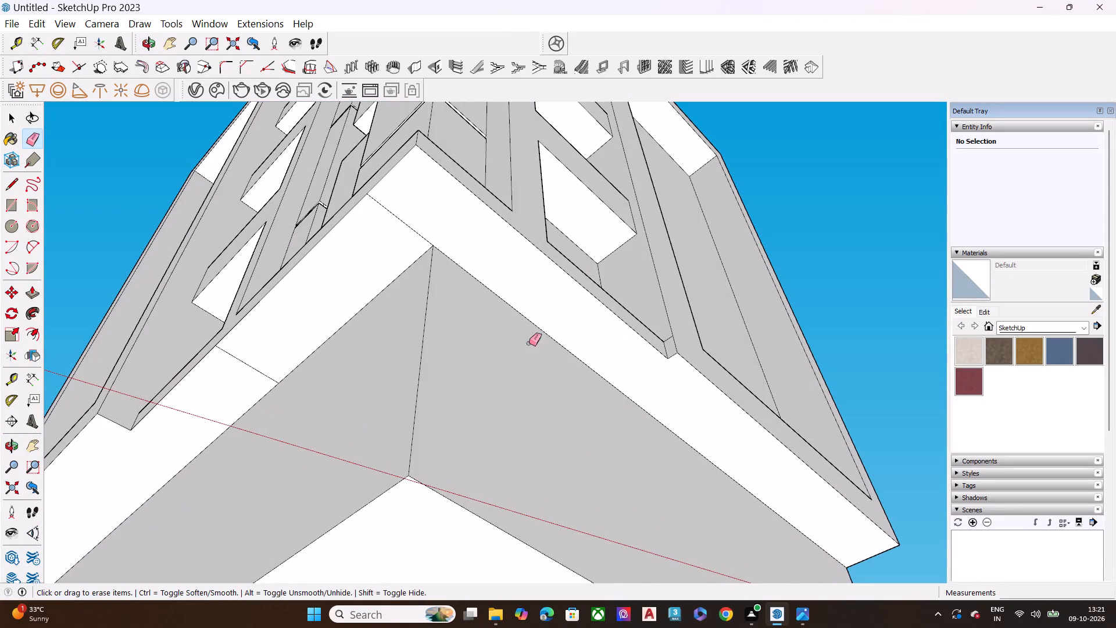
click(406, 223)
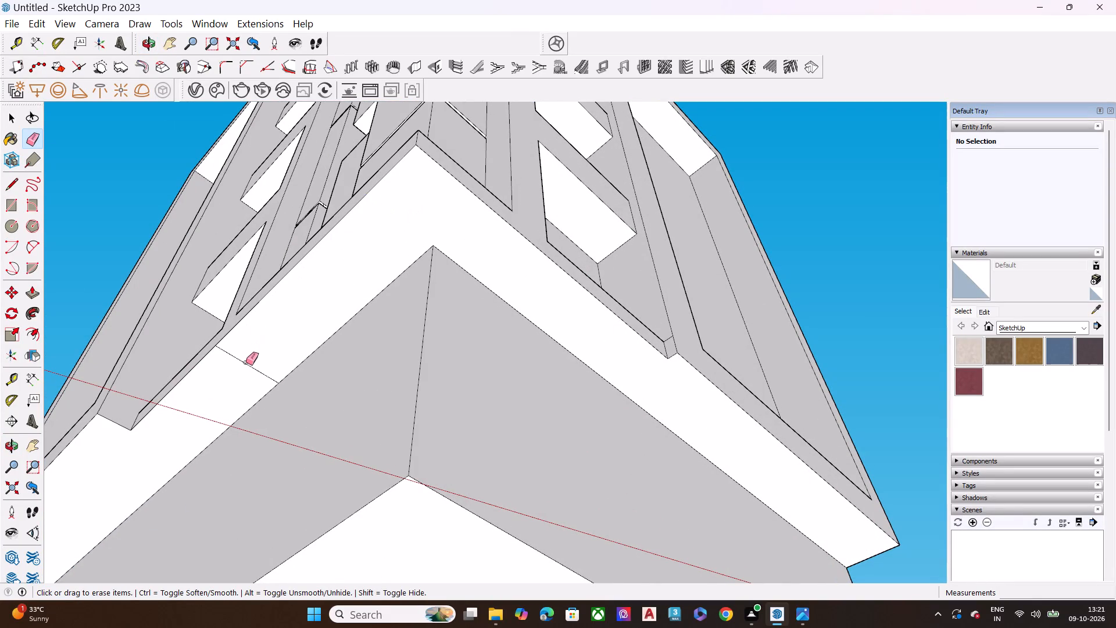
click(246, 361)
Pull the front face of the large recessed frame on the red-axis facade slightly outward.
scroll(399, 322, down, 4)
middle_drag(473, 244, 531, 486)
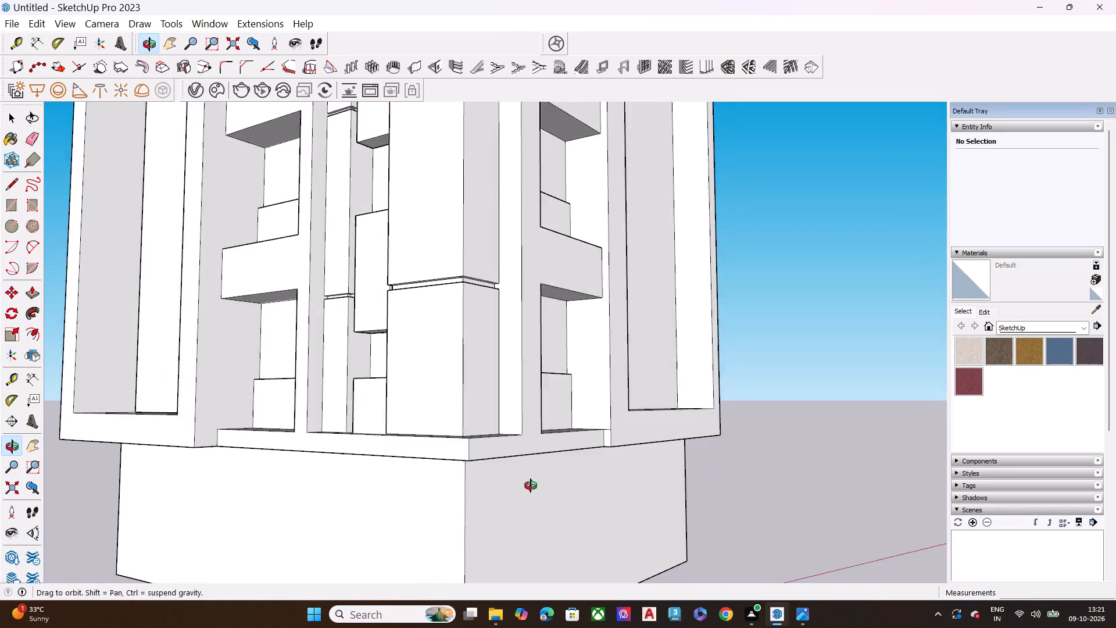
middle_drag(531, 486, 438, 543)
scroll(536, 490, down, 1)
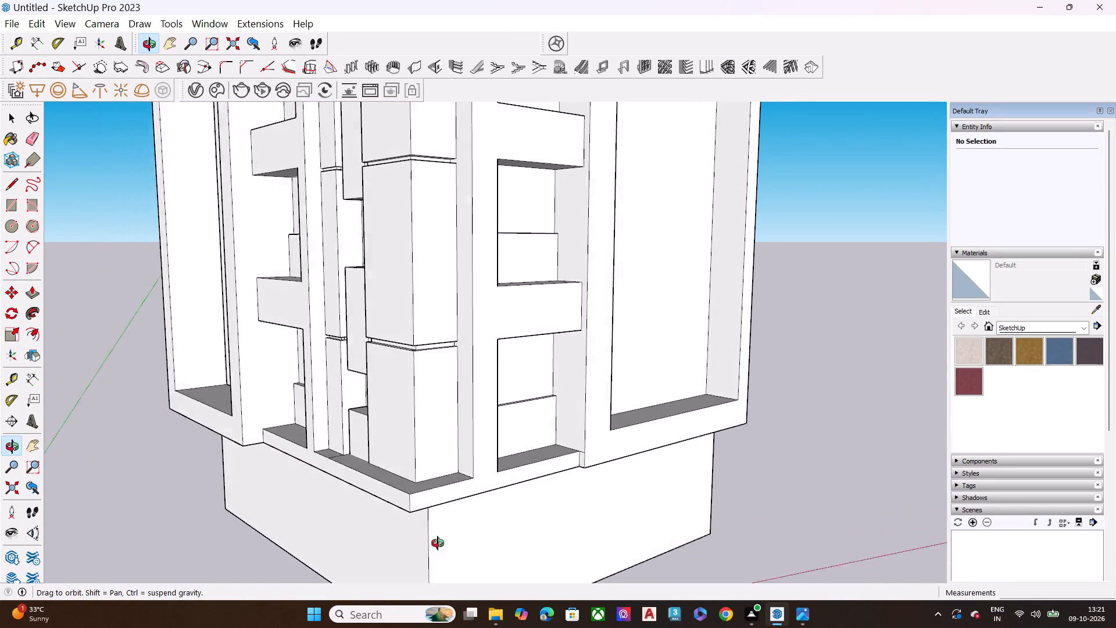
middle_drag(438, 543, 417, 543)
scroll(495, 506, up, 6)
key(space)
click(649, 422)
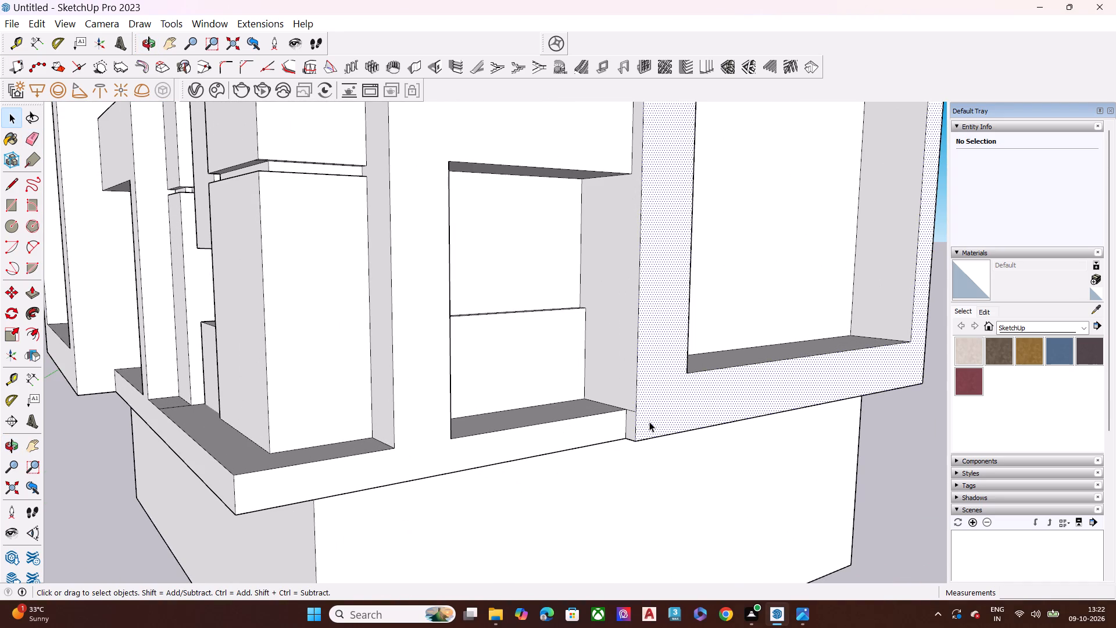
key(p)
click(649, 422)
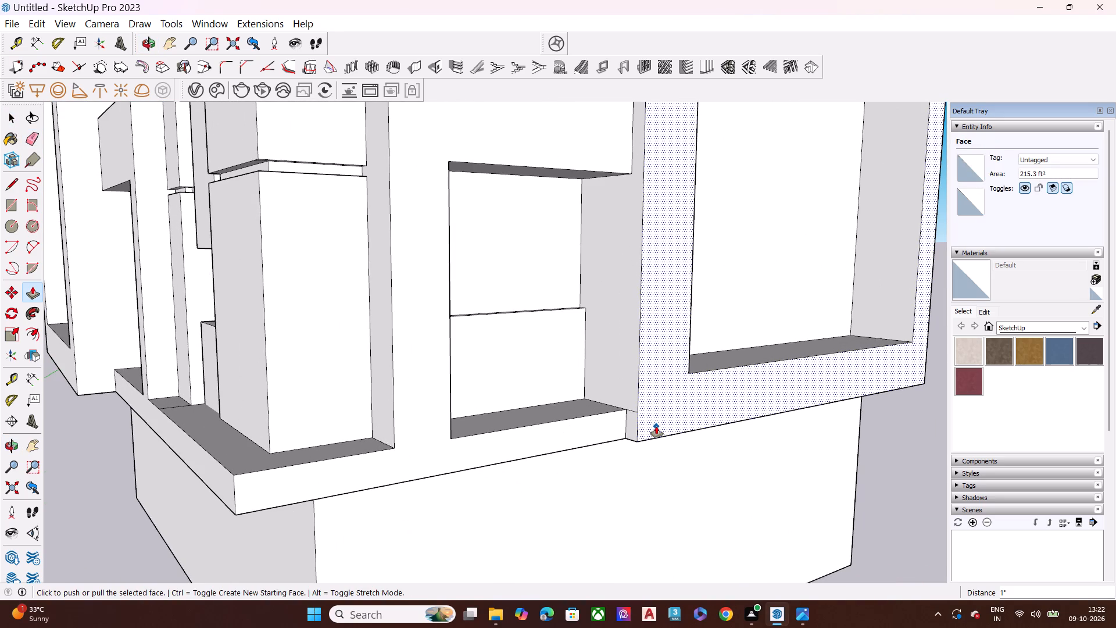
click(656, 419)
click(660, 421)
key(space)
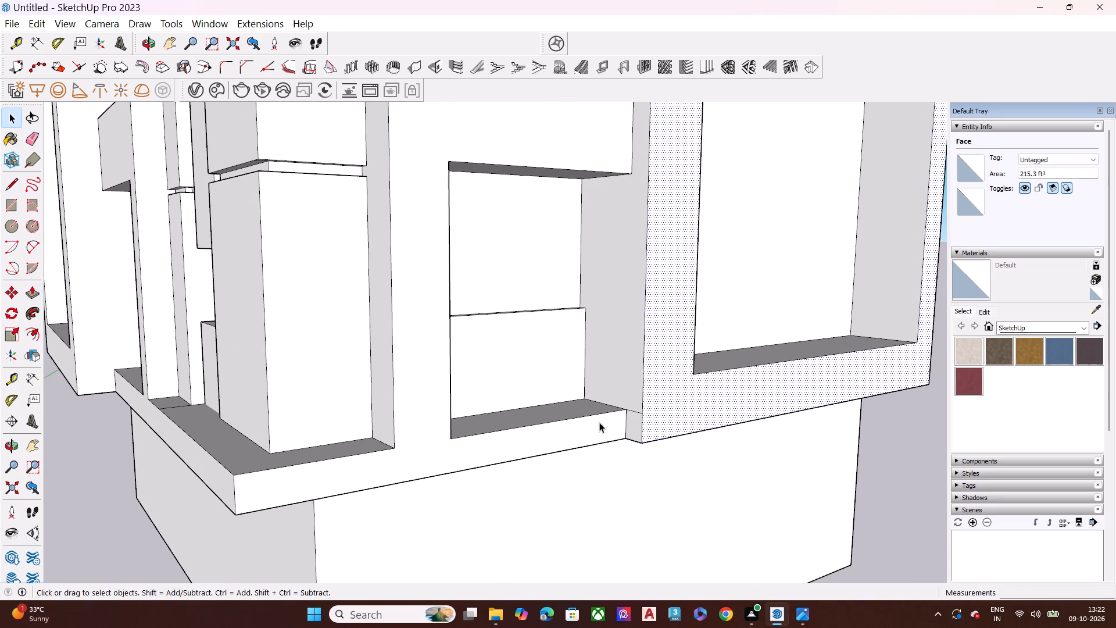
Check the reference photo, and erase the short edge dividing the frame's inner side from the ledge end on the red-axis facade.
scroll(602, 422, down, 7)
middle_drag(586, 433, 675, 437)
scroll(675, 437, up, 3)
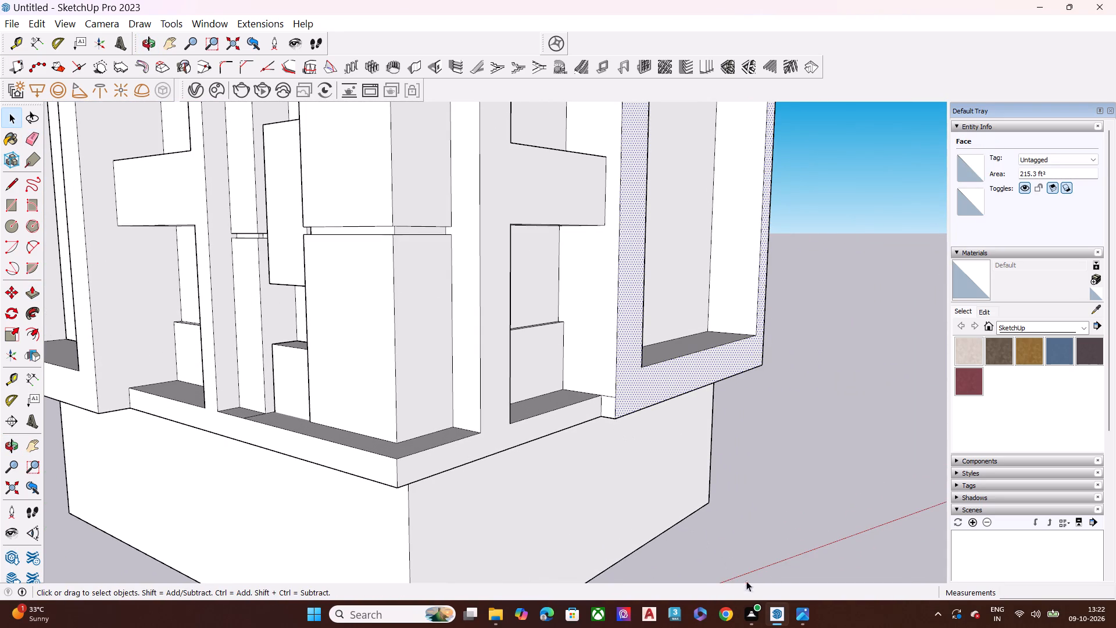
click(798, 622)
scroll(419, 410, up, 12)
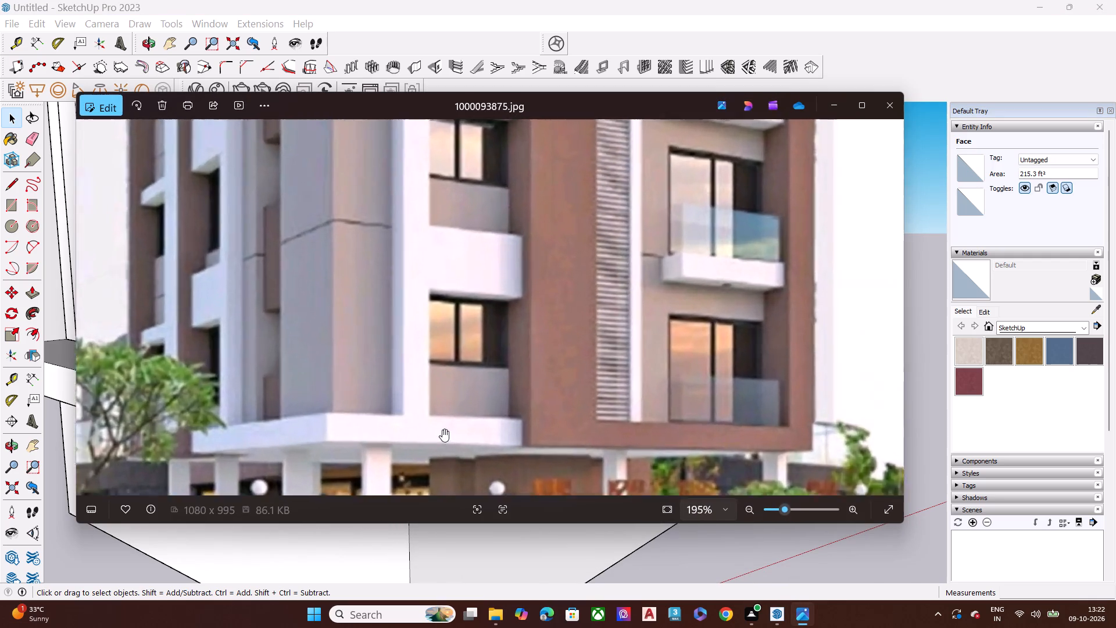
scroll(492, 436, up, 6)
scroll(499, 439, down, 9)
scroll(605, 451, down, 6)
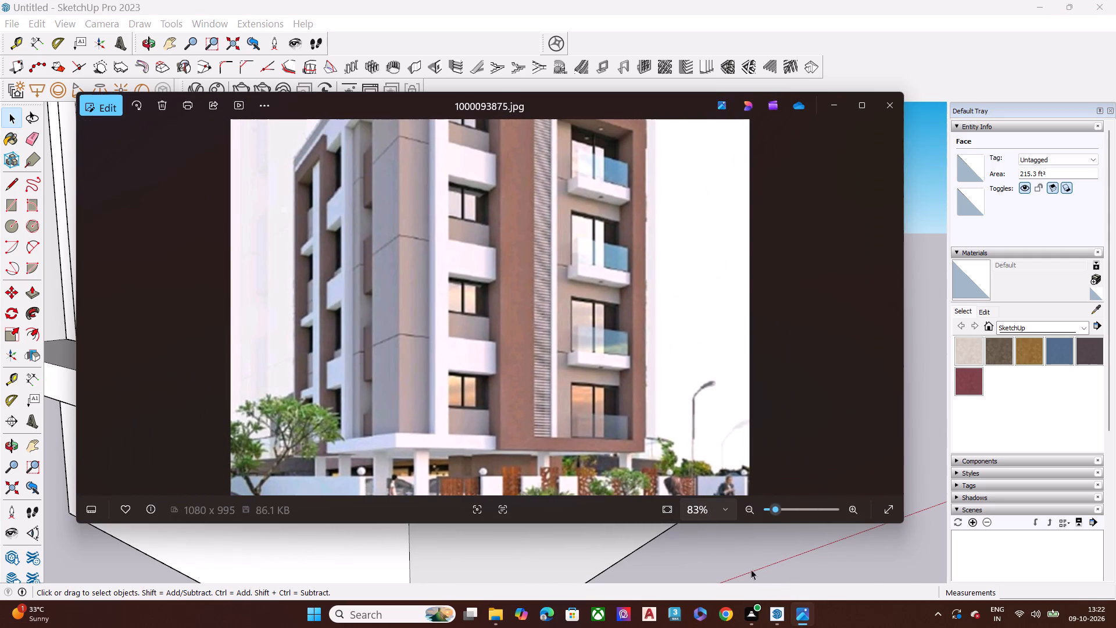
click(837, 105)
scroll(617, 412, up, 6)
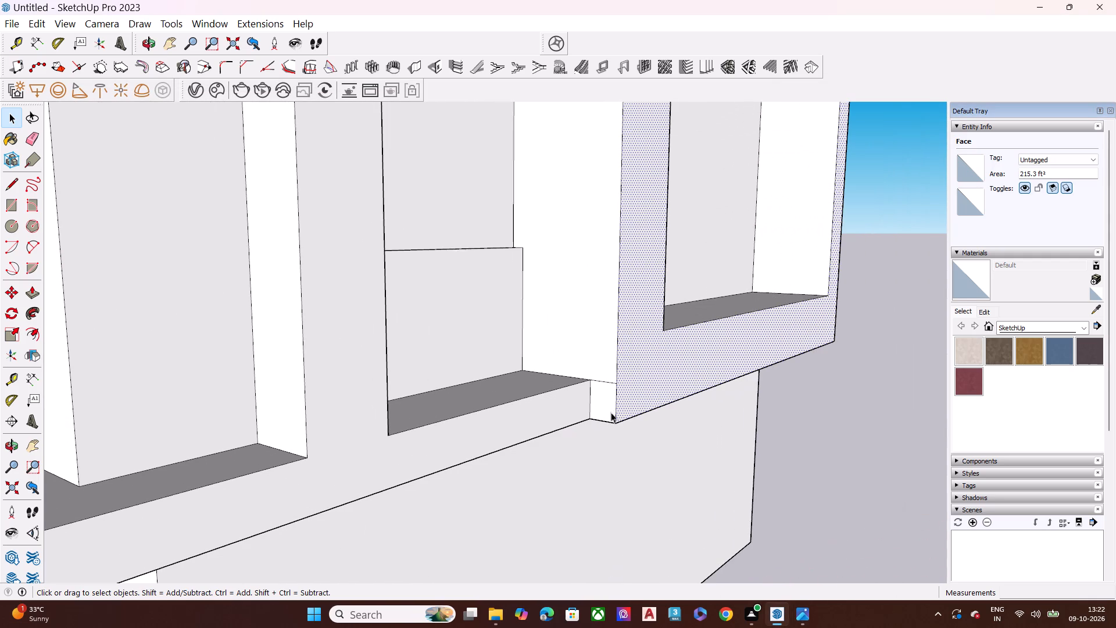
key(p)
click(606, 381)
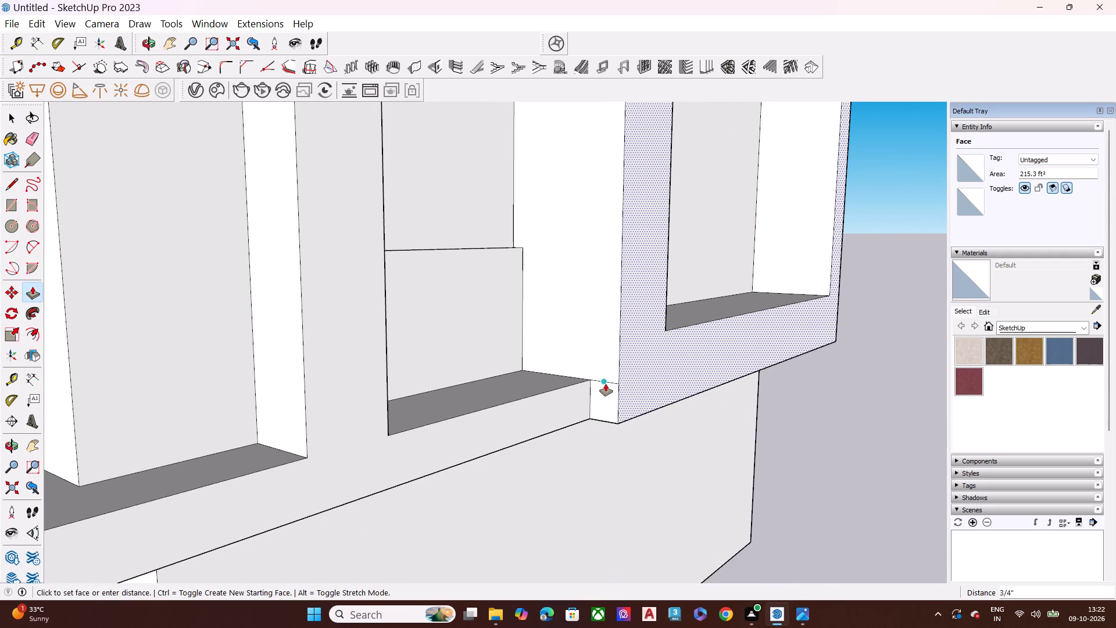
key(Escape)
key(e)
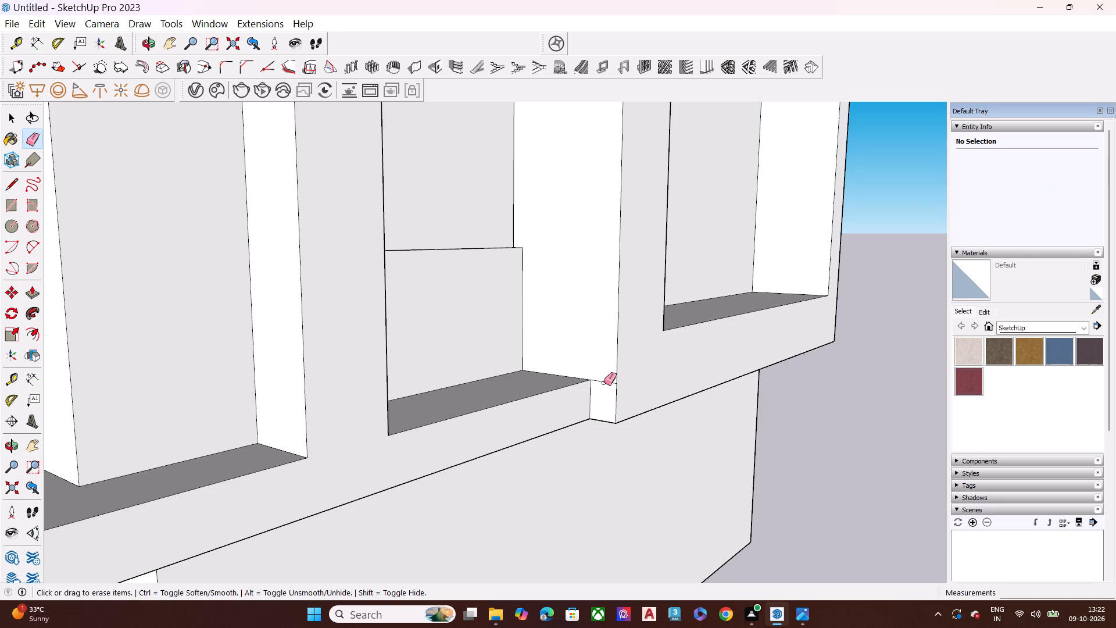
click(604, 383)
Check the reference photo, and pull the lowest window sill panel on the red-axis facade outward by about 3 1/2".
scroll(617, 374, up, 1)
scroll(619, 373, down, 6)
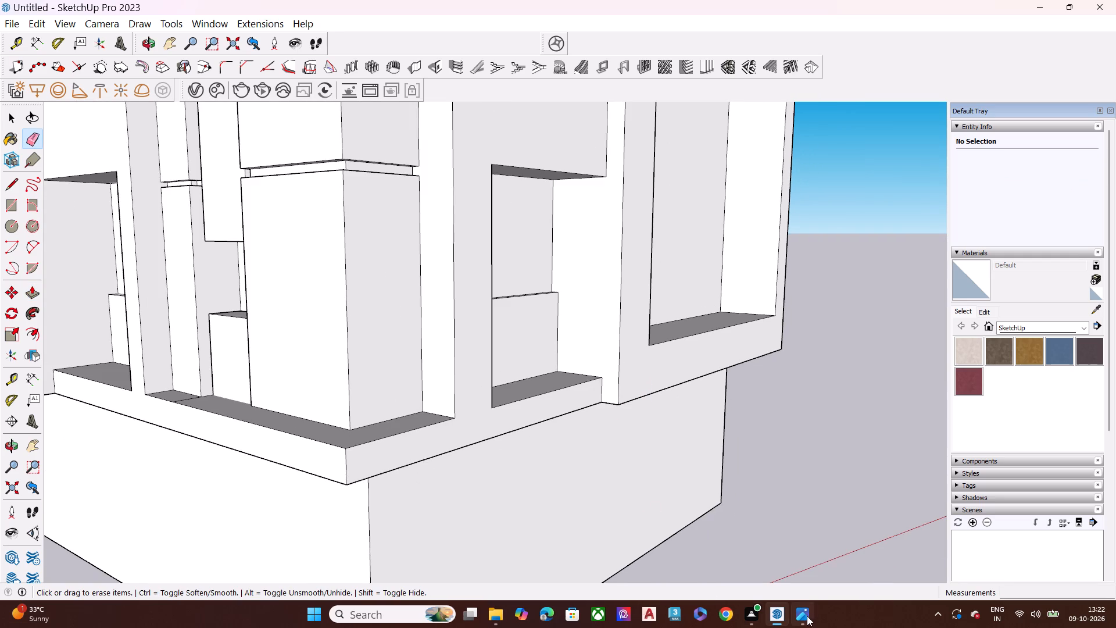
click(807, 616)
scroll(525, 461, up, 7)
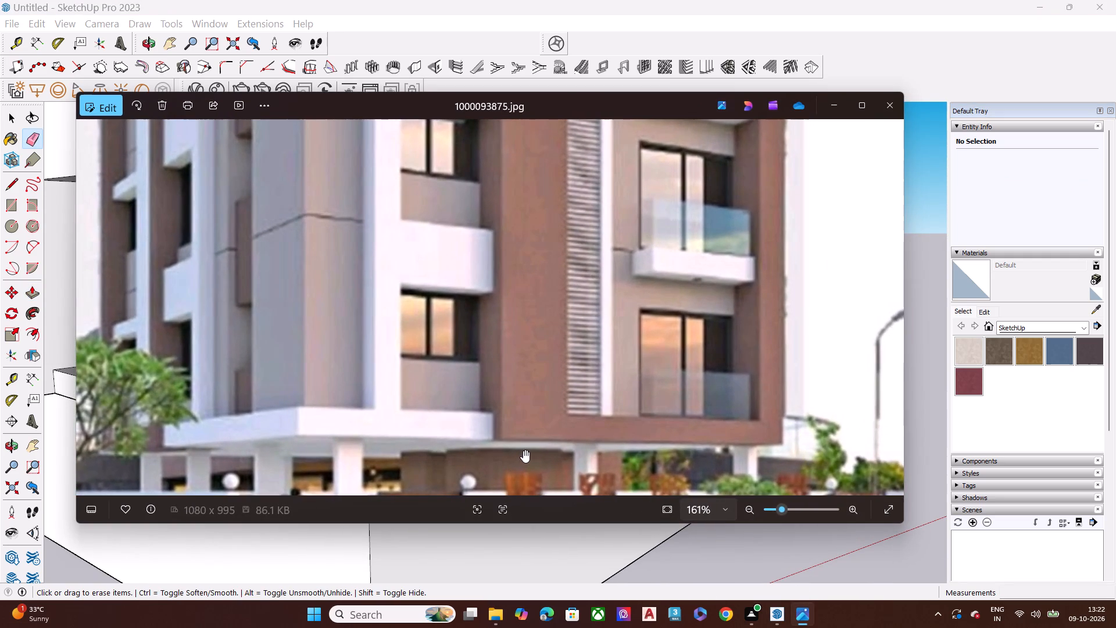
key(space)
click(836, 105)
scroll(702, 341, down, 6)
scroll(654, 230, up, 7)
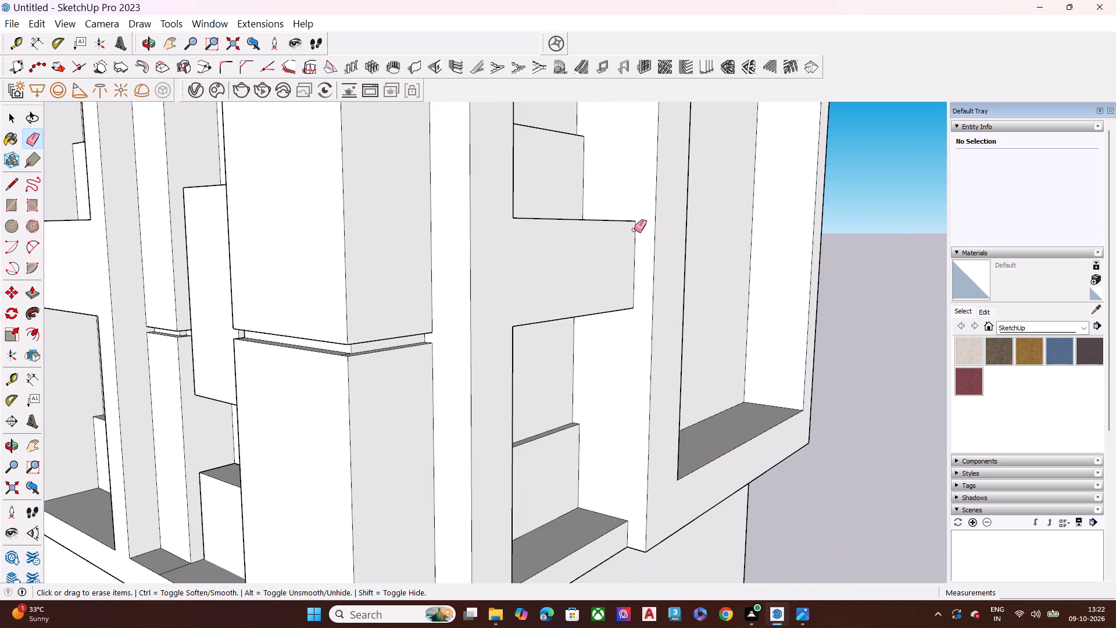
middle_drag(651, 230, 678, 302)
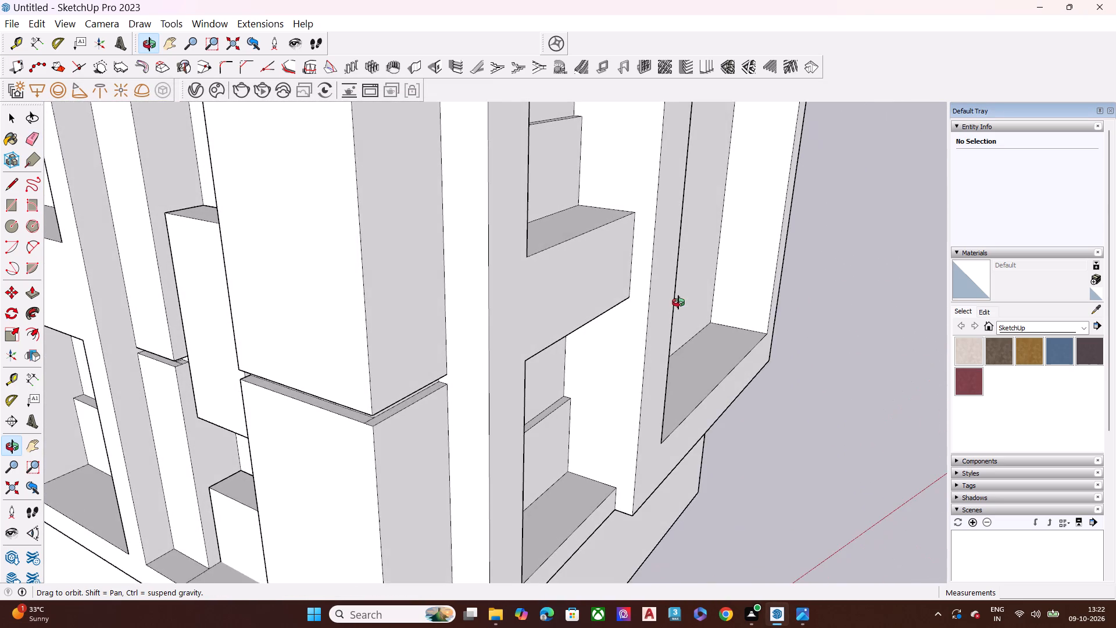
middle_drag(678, 302, 614, 256)
key(space)
click(571, 467)
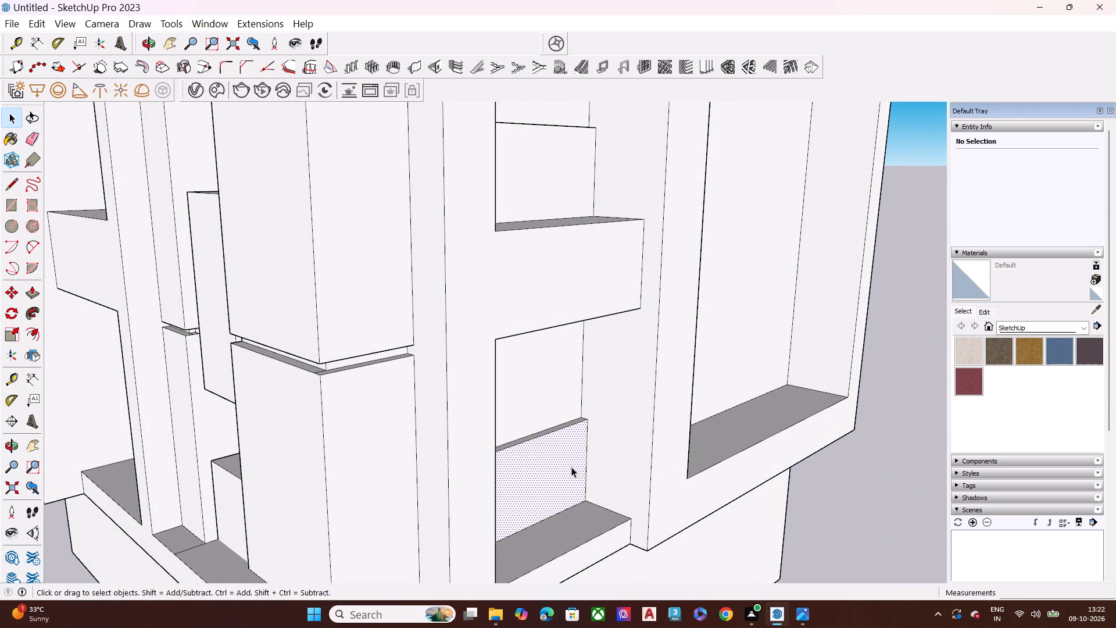
key(p)
click(571, 467)
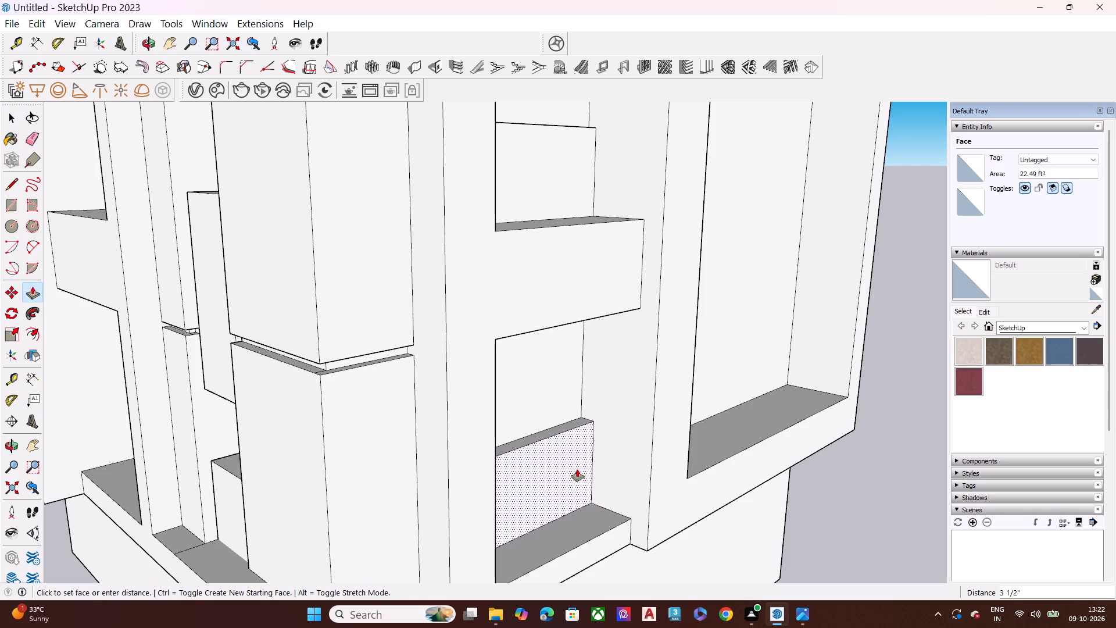
click(575, 468)
key(space)
Check the reference photo again, and pull the second-lowest window sill panel on the red-axis facade outward.
click(797, 620)
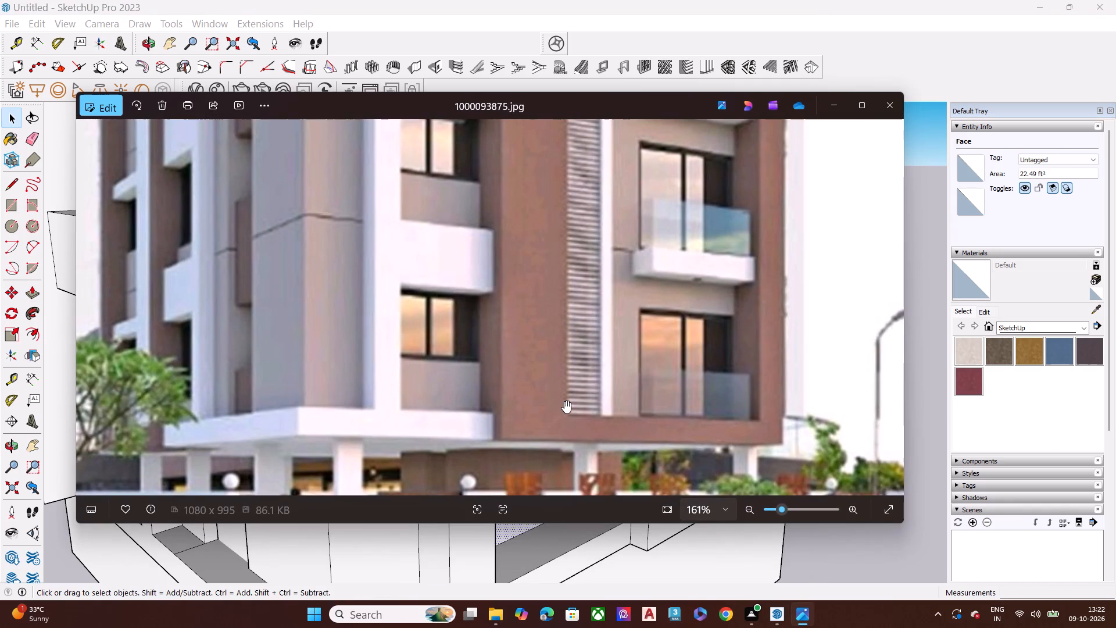
scroll(603, 423, down, 5)
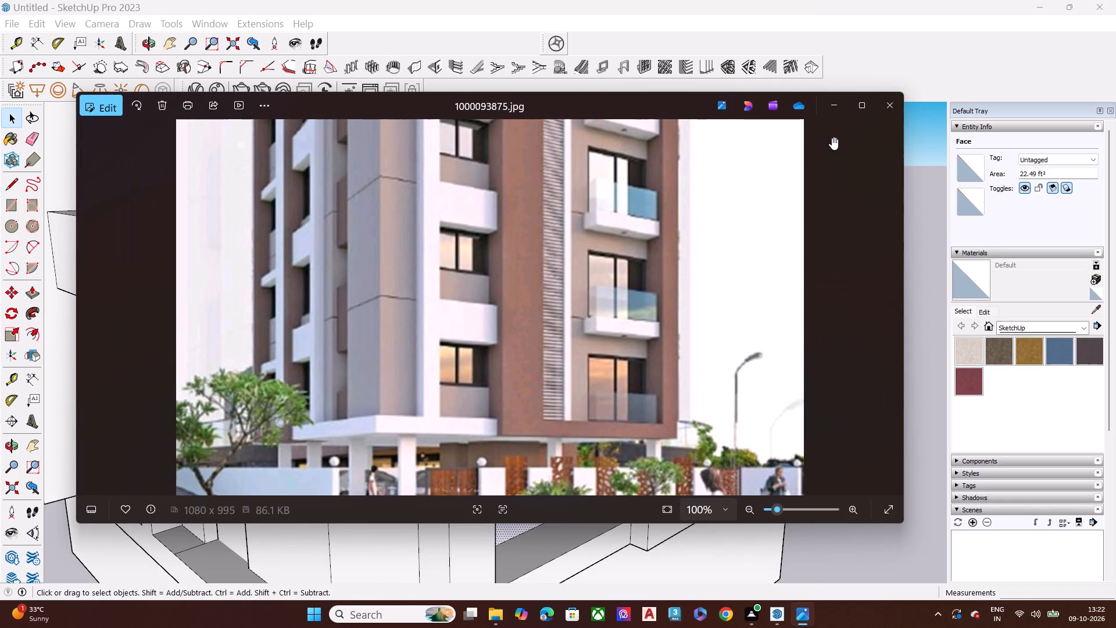
click(828, 109)
scroll(606, 317, down, 7)
scroll(595, 213, up, 5)
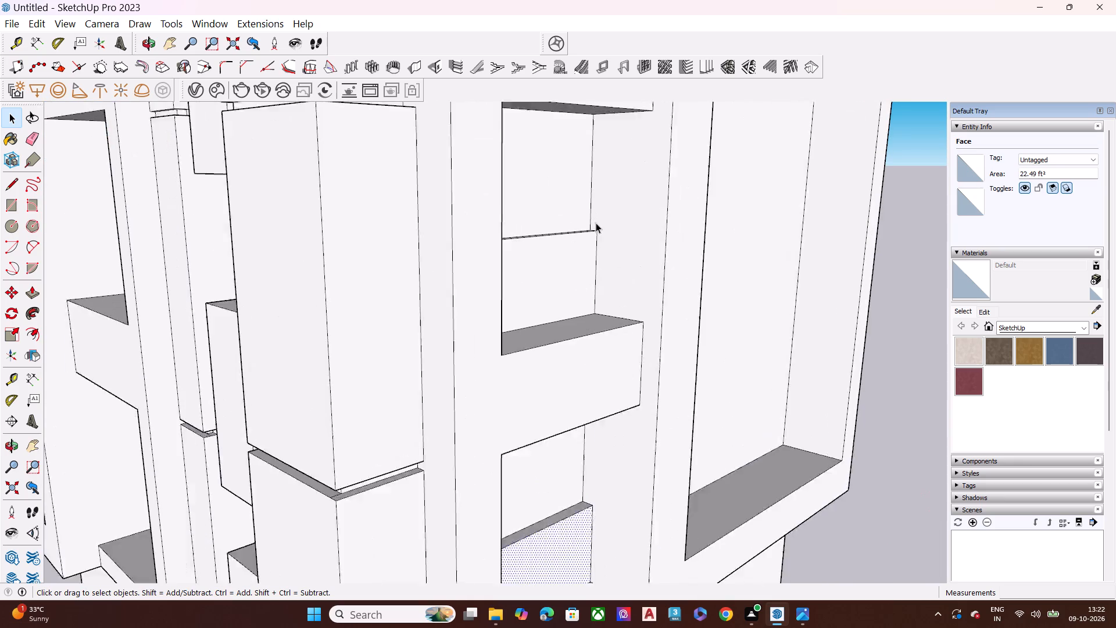
scroll(596, 223, up, 2)
click(584, 290)
key(p)
click(588, 290)
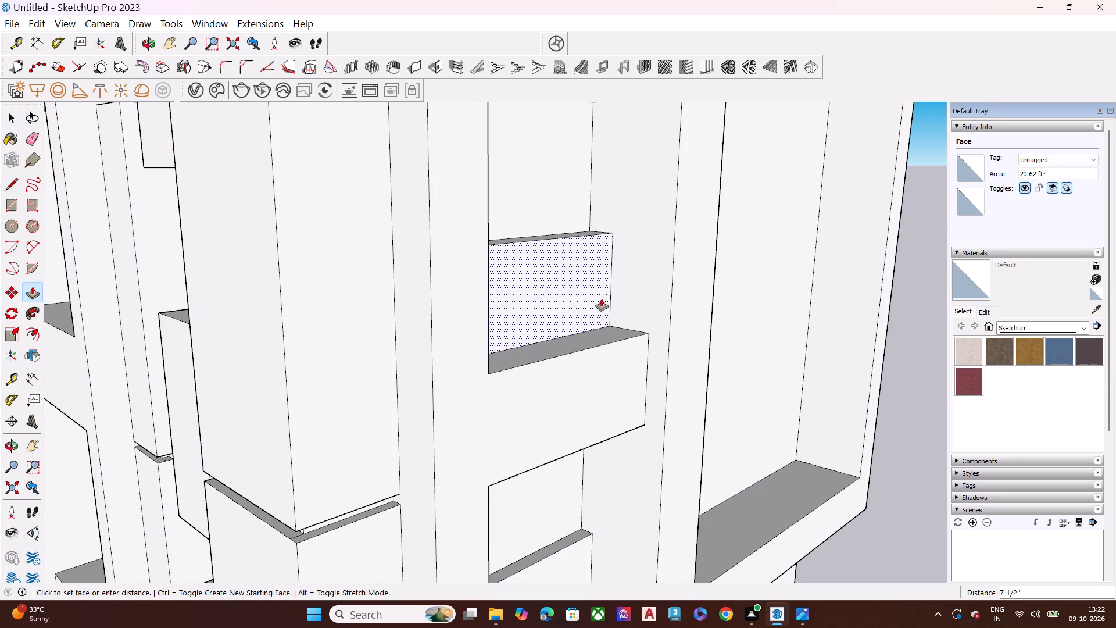
click(606, 300)
key(space)
Compare with the reference photo, and pull the lowest sill panel on the red-axis facade a further 5 1/4" outward.
click(799, 615)
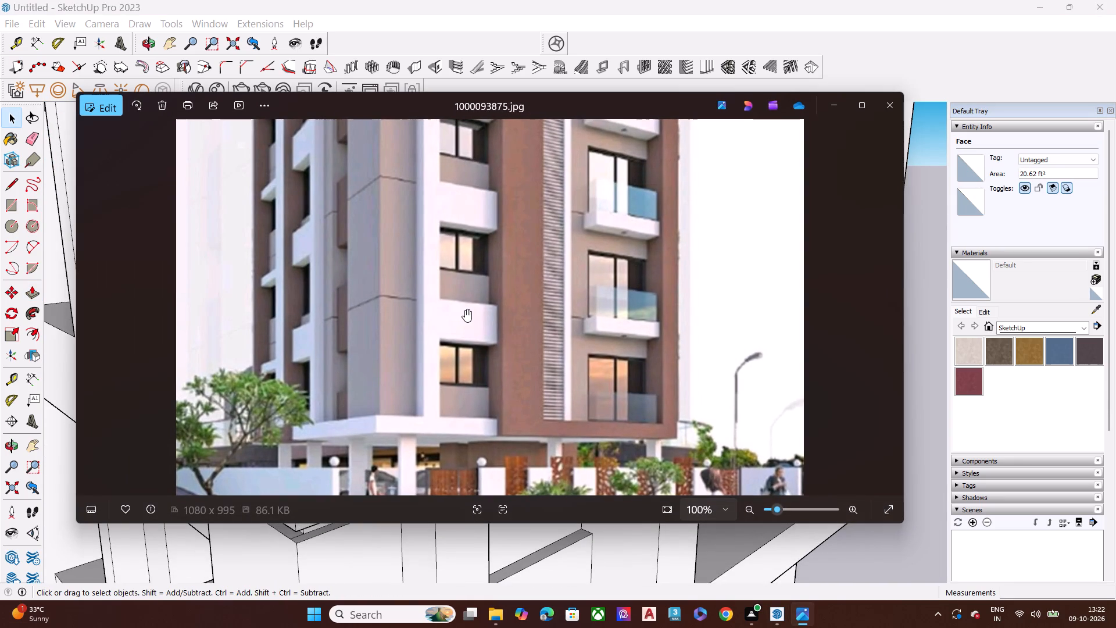
click(820, 97)
click(831, 106)
scroll(608, 195, down, 4)
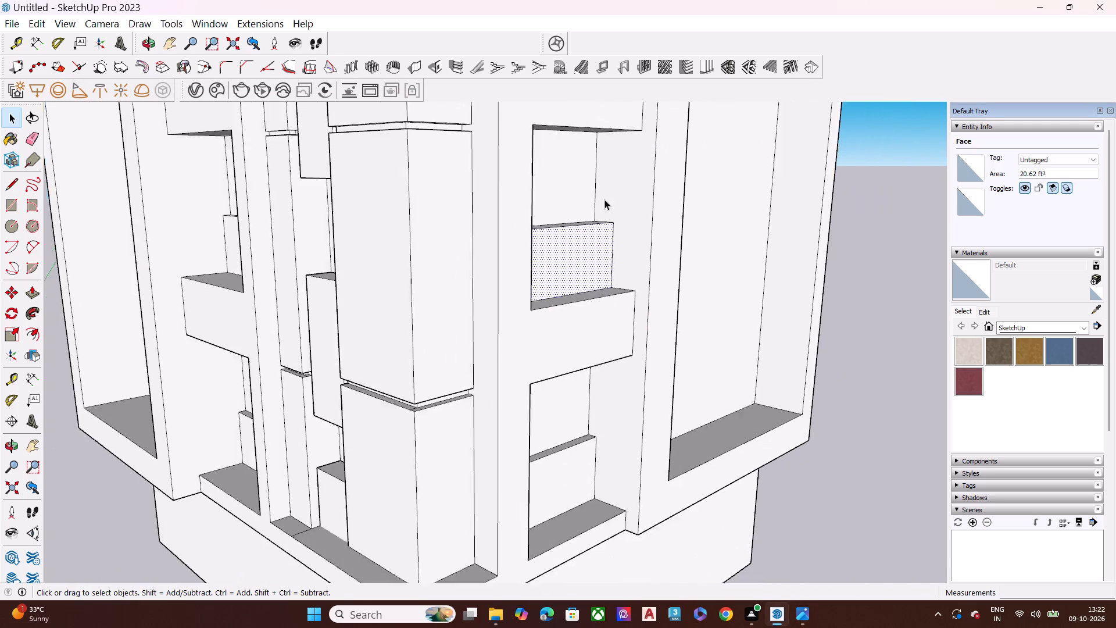
scroll(604, 199, down, 1)
middle_drag(620, 257, 579, 189)
scroll(599, 231, down, 7)
scroll(620, 280, down, 2)
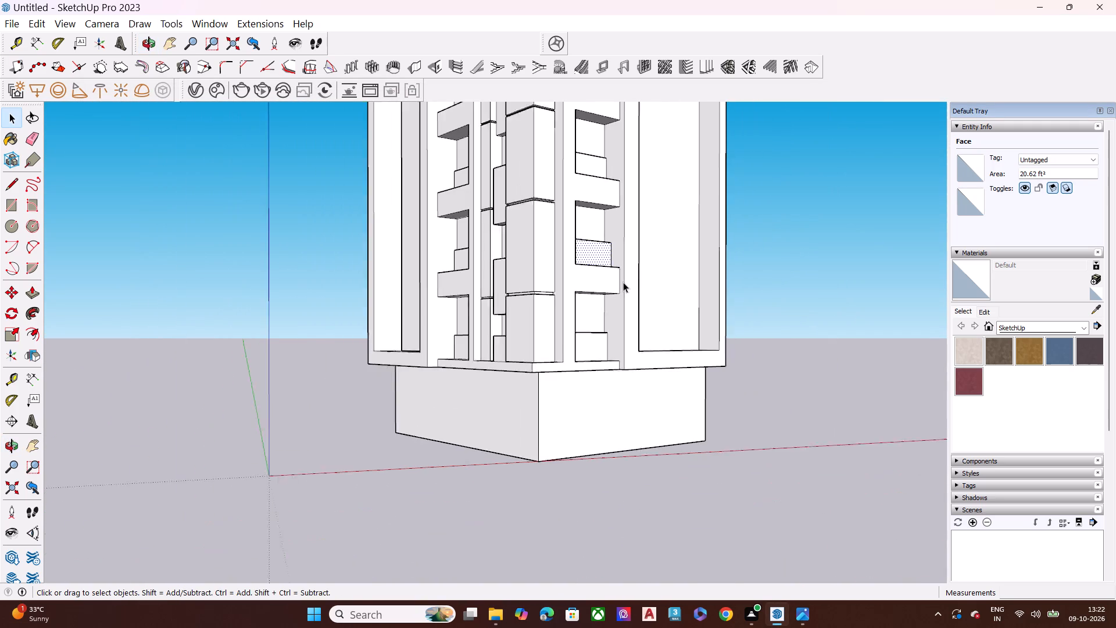
scroll(623, 282, down, 2)
middle_drag(610, 259, 620, 259)
scroll(618, 291, up, 4)
scroll(617, 292, down, 2)
scroll(617, 292, up, 2)
click(592, 372)
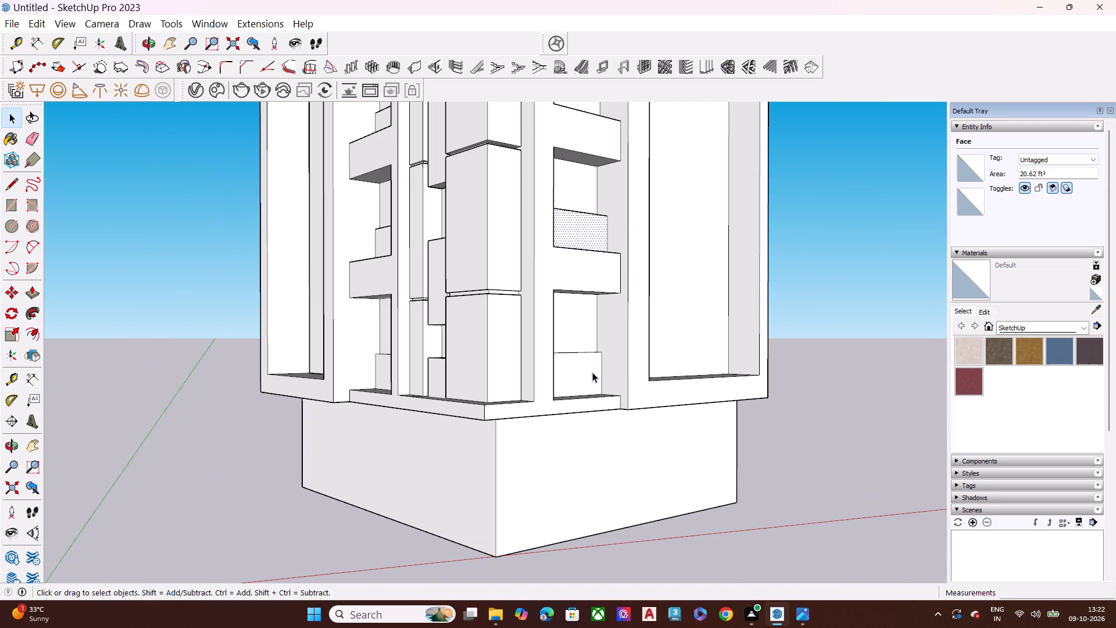
key(p)
click(589, 373)
click(593, 373)
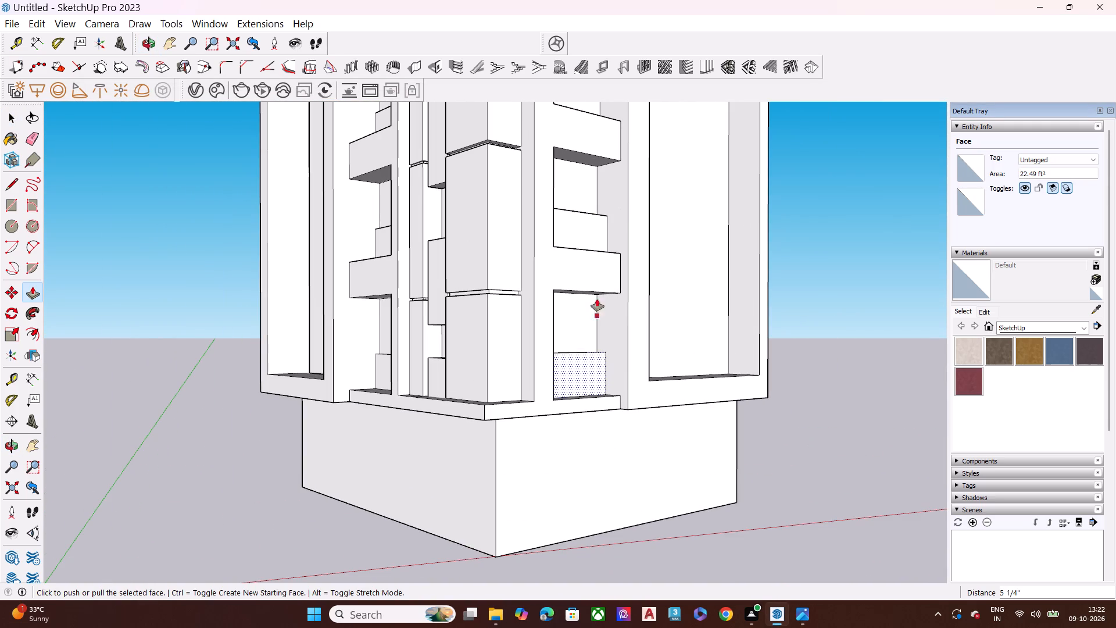
Push the second-lowest sill panel on the red-axis facade back 2" to align with the lowest panel's face.
key(space)
click(586, 227)
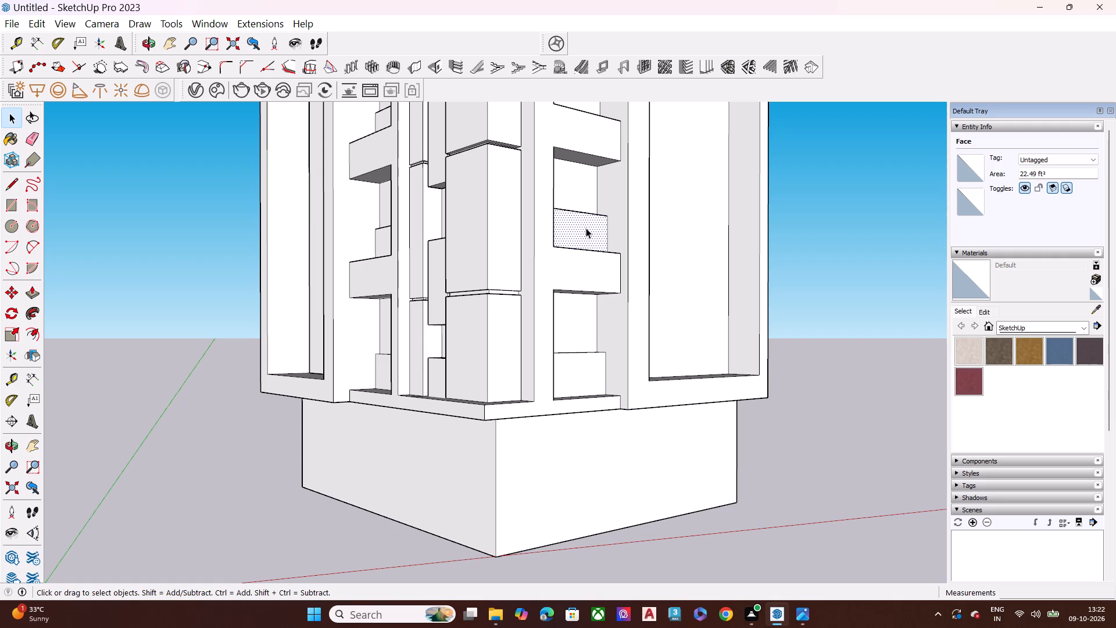
key(p)
click(586, 228)
click(603, 352)
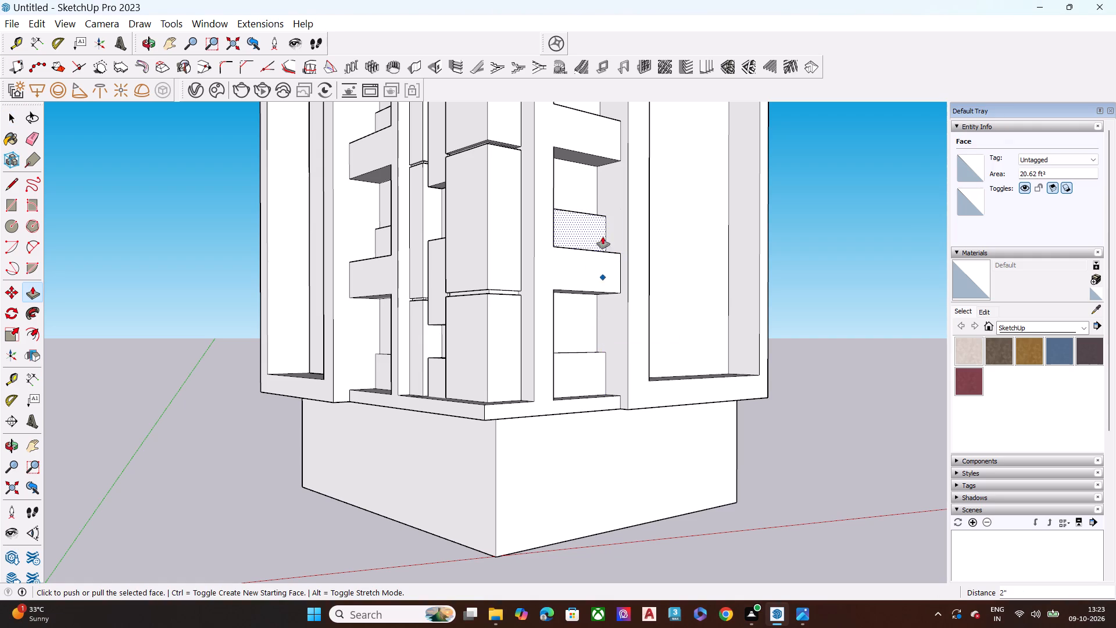
Pull the third-lowest window sill panel on the red-axis facade outward 7 1/2" to align with the panel below it.
scroll(599, 179, down, 3)
middle_drag(599, 162, 602, 233)
scroll(599, 224, up, 1)
scroll(594, 215, down, 7)
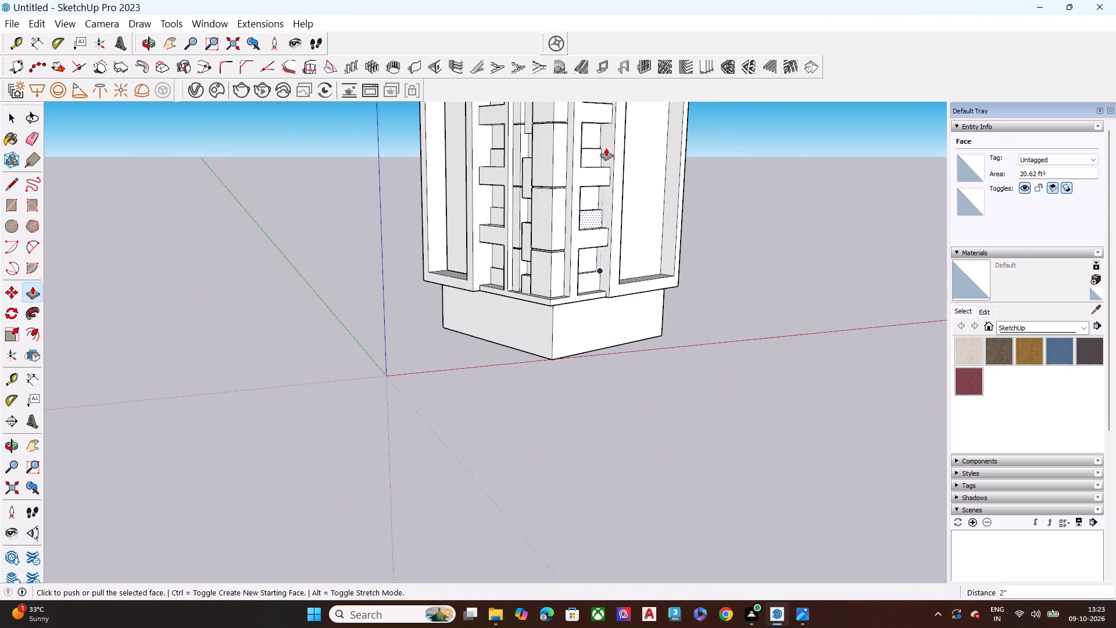
scroll(606, 147, up, 7)
click(586, 165)
key(space)
click(588, 163)
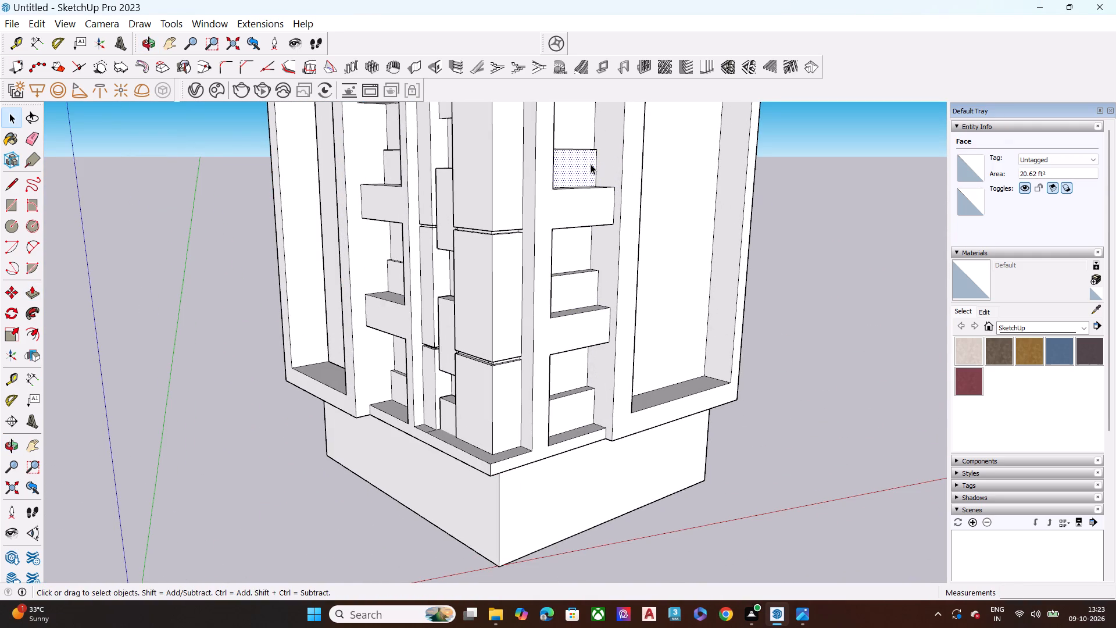
key(p)
click(591, 164)
click(599, 275)
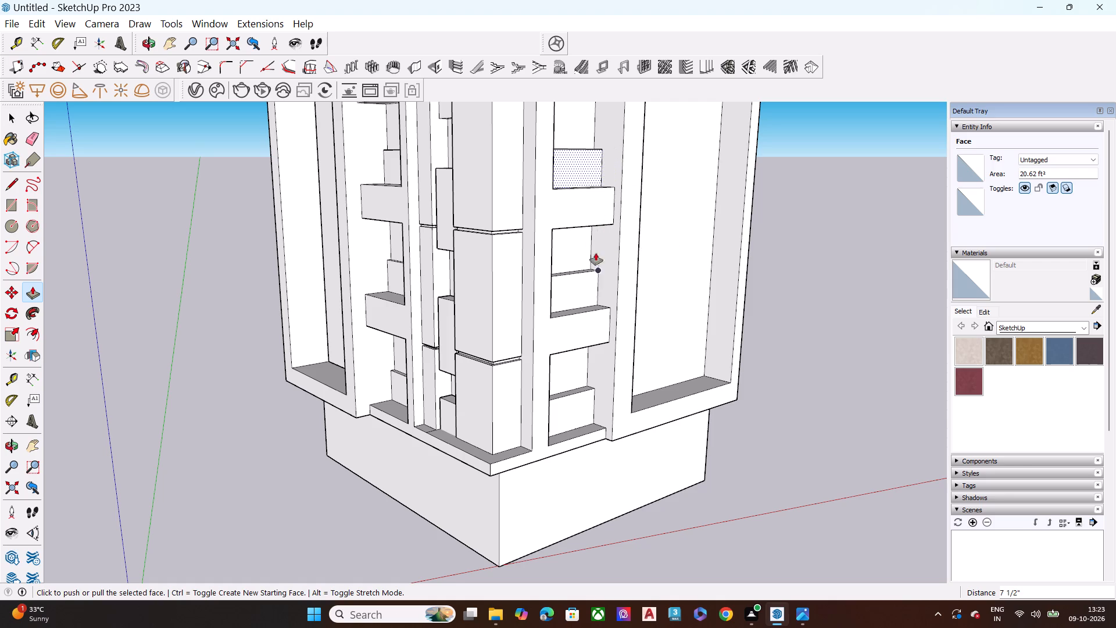
Pull the topmost window sill panel on the red-axis facade outward to align with the panel below it.
scroll(590, 230, down, 12)
middle_drag(591, 220, 596, 187)
scroll(598, 179, up, 8)
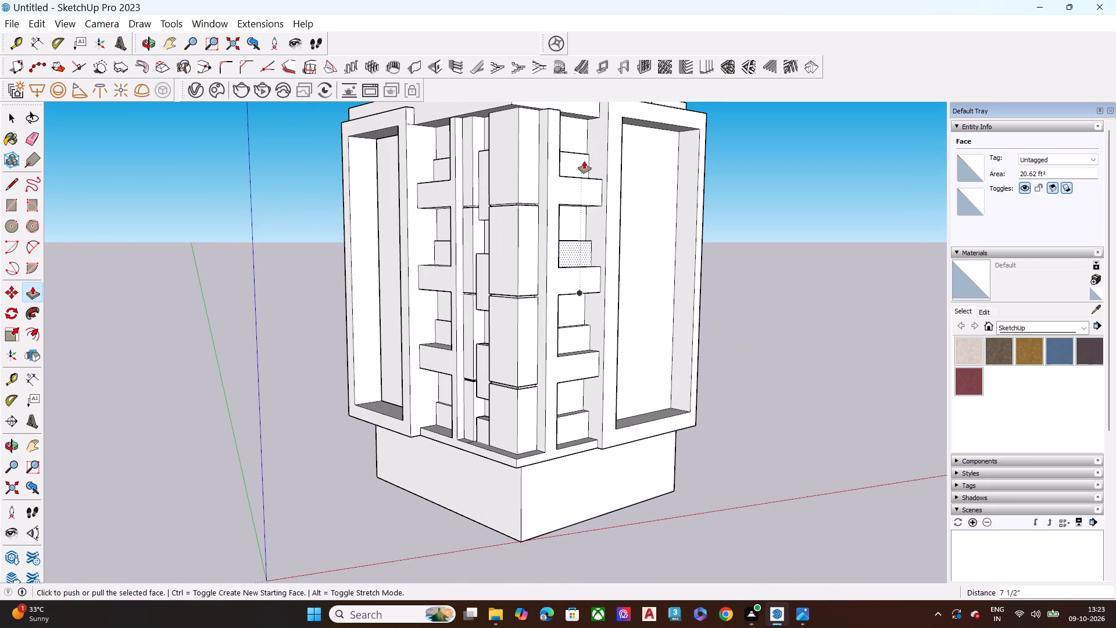
key(space)
click(584, 159)
key(p)
click(584, 159)
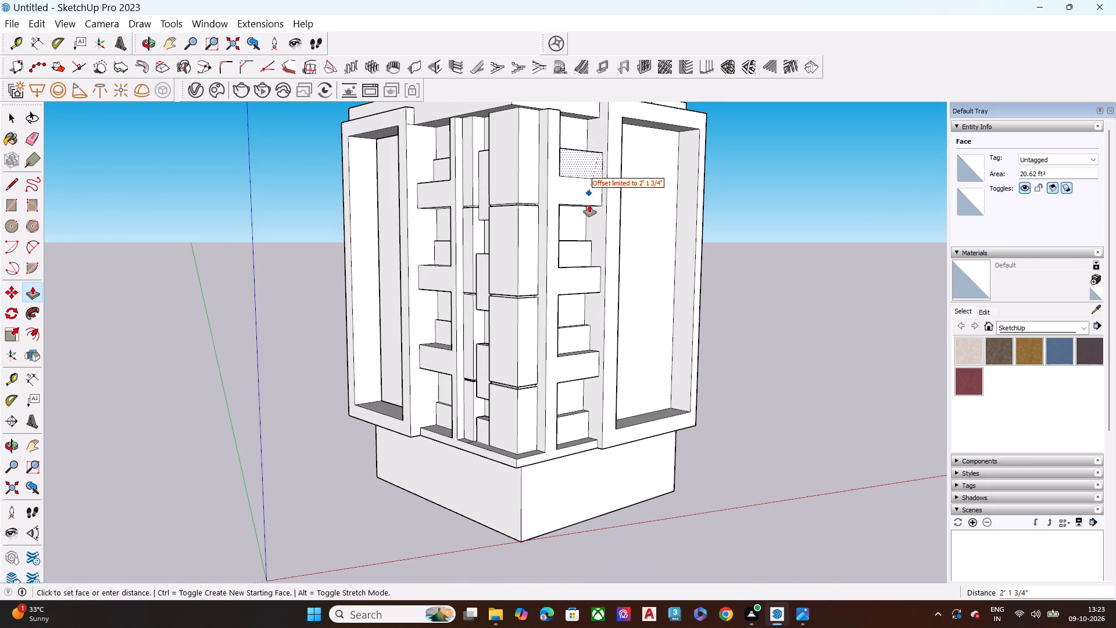
click(595, 242)
key(space)
Pull the topmost window sill panel on the green-axis facade outward by about 5 3/4".
scroll(574, 211, down, 1)
middle_drag(498, 213, 781, 259)
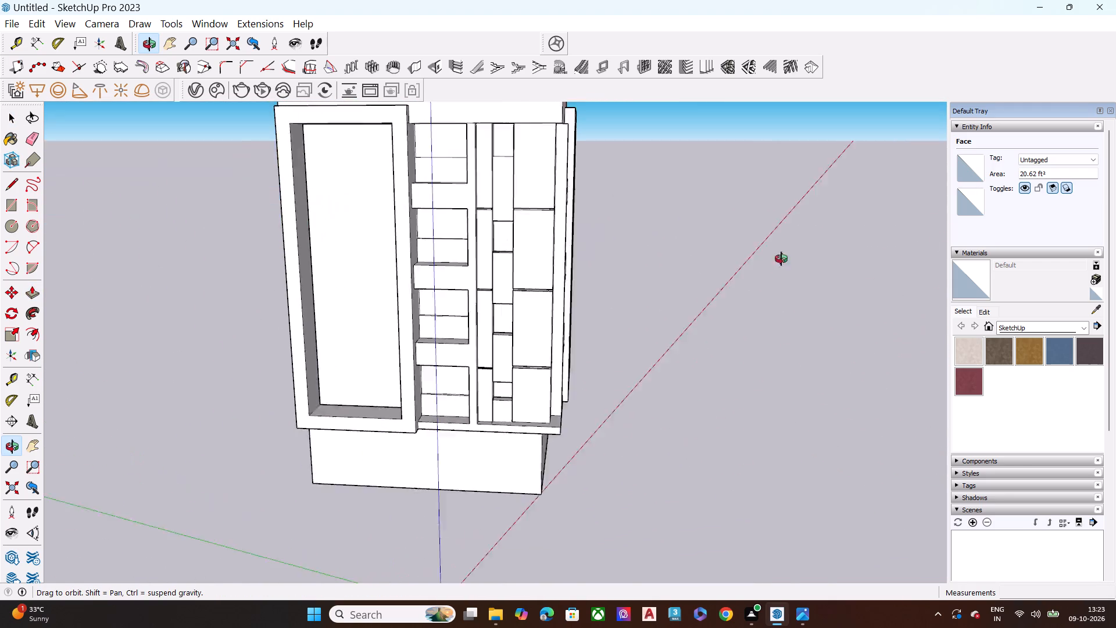
middle_drag(781, 259, 978, 261)
scroll(430, 201, up, 8)
click(484, 159)
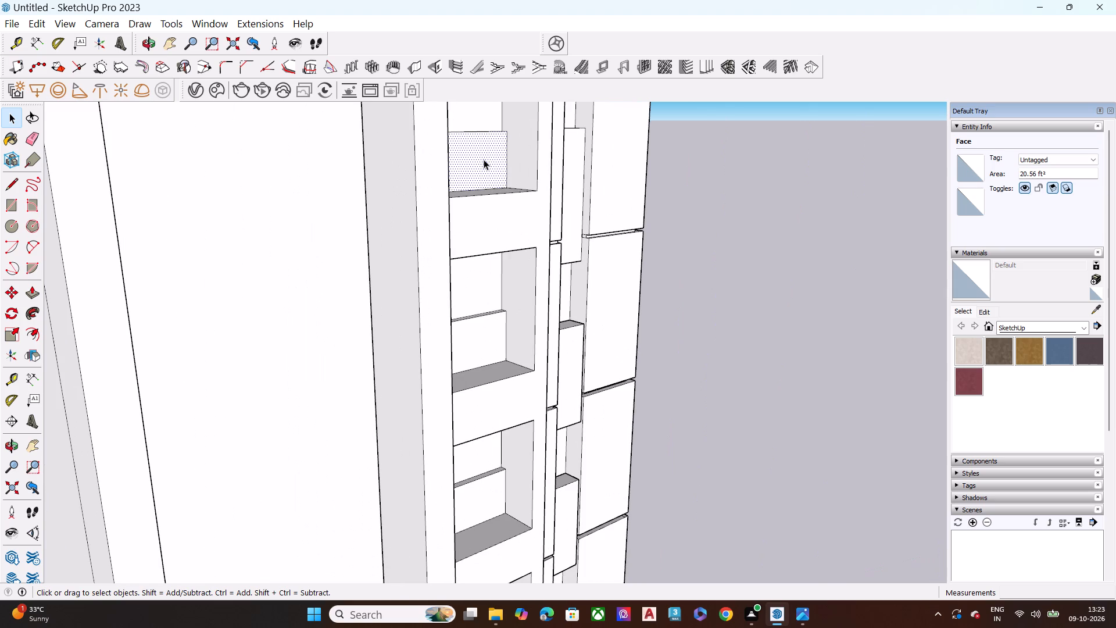
key(p)
click(484, 159)
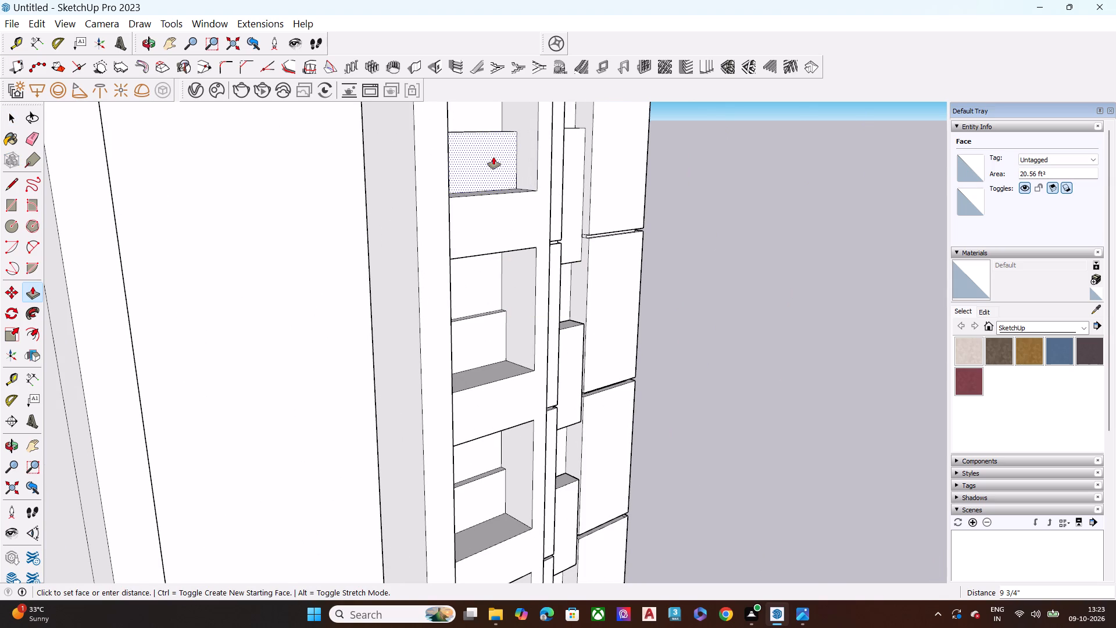
middle_drag(491, 155, 478, 263)
middle_drag(484, 247, 489, 215)
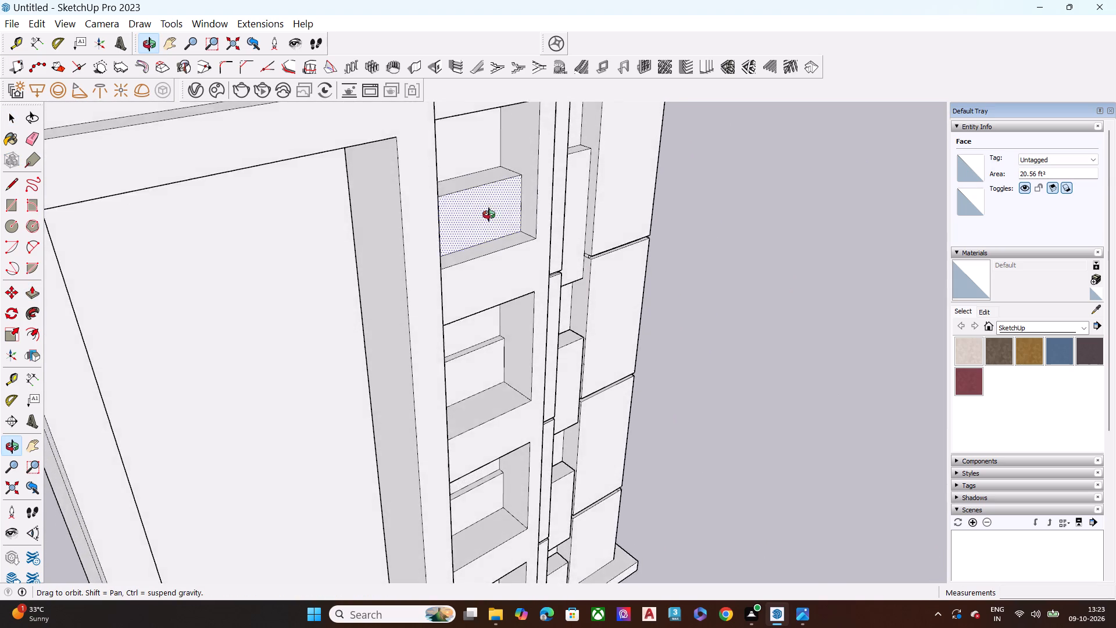
middle_drag(489, 215, 491, 190)
click(487, 188)
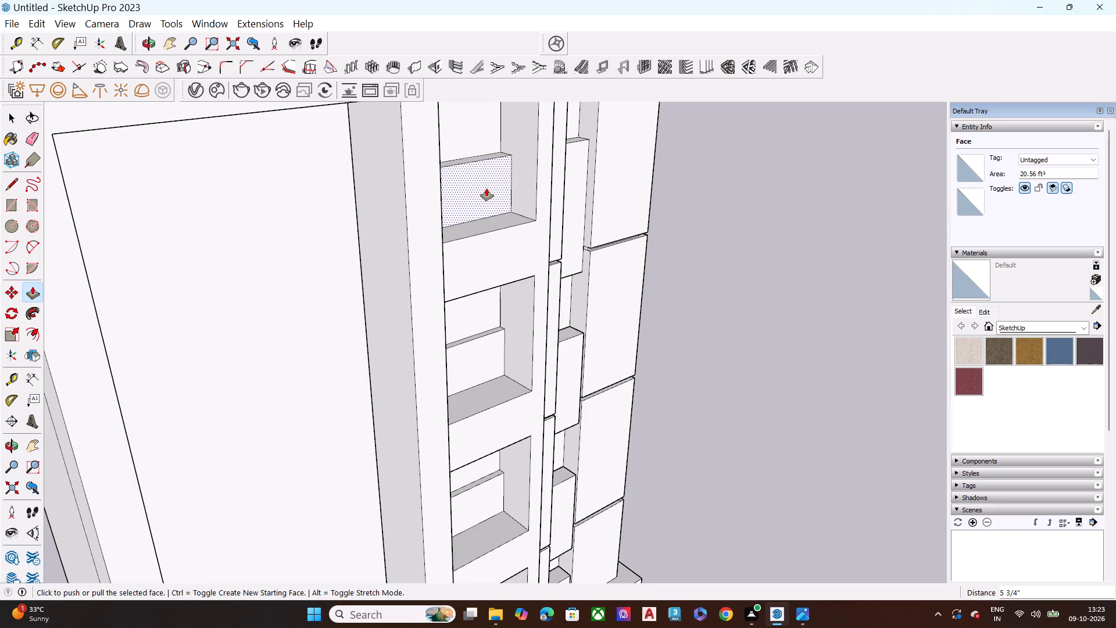
key(space)
Pull the second-highest sill panel on the green-axis facade outward 5 3/4" to align with the topmost panel.
scroll(522, 192, down, 4)
middle_drag(517, 277, 534, 155)
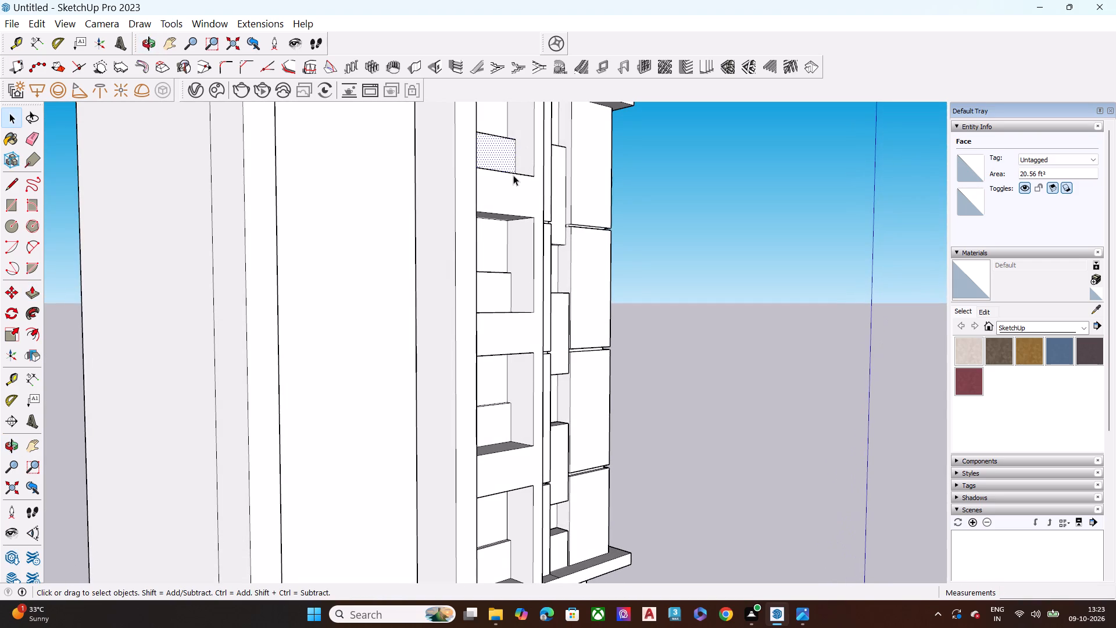
click(498, 293)
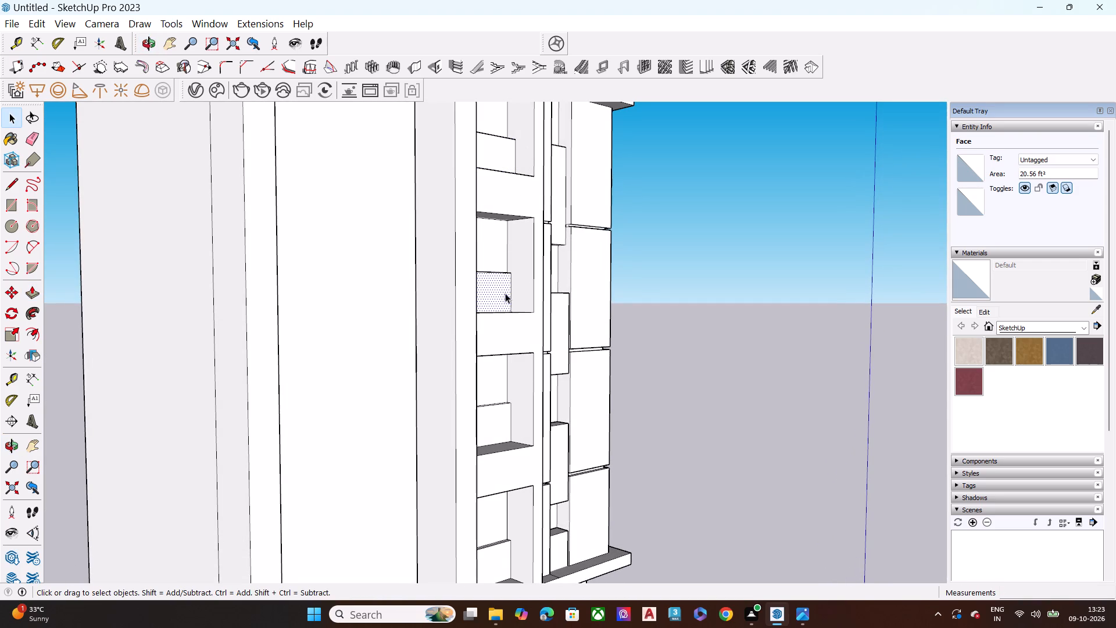
key(p)
click(509, 291)
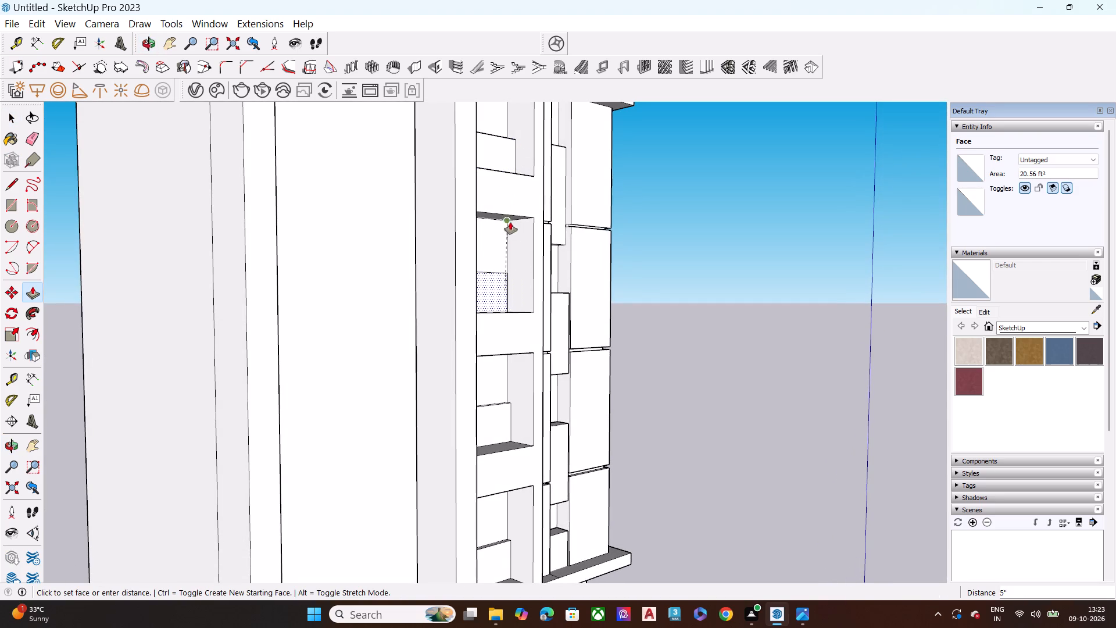
click(516, 140)
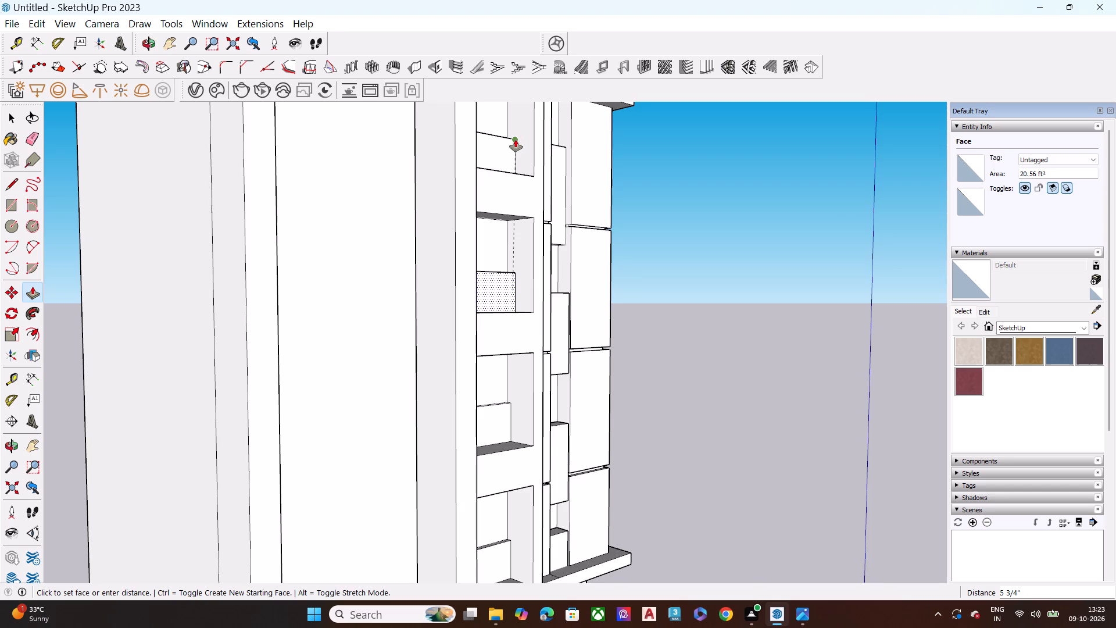
Pull the second-lowest sill panel on the green-axis facade outward, and adjust its face to align with the panel above.
scroll(524, 254, down, 3)
key(space)
click(513, 381)
click(510, 382)
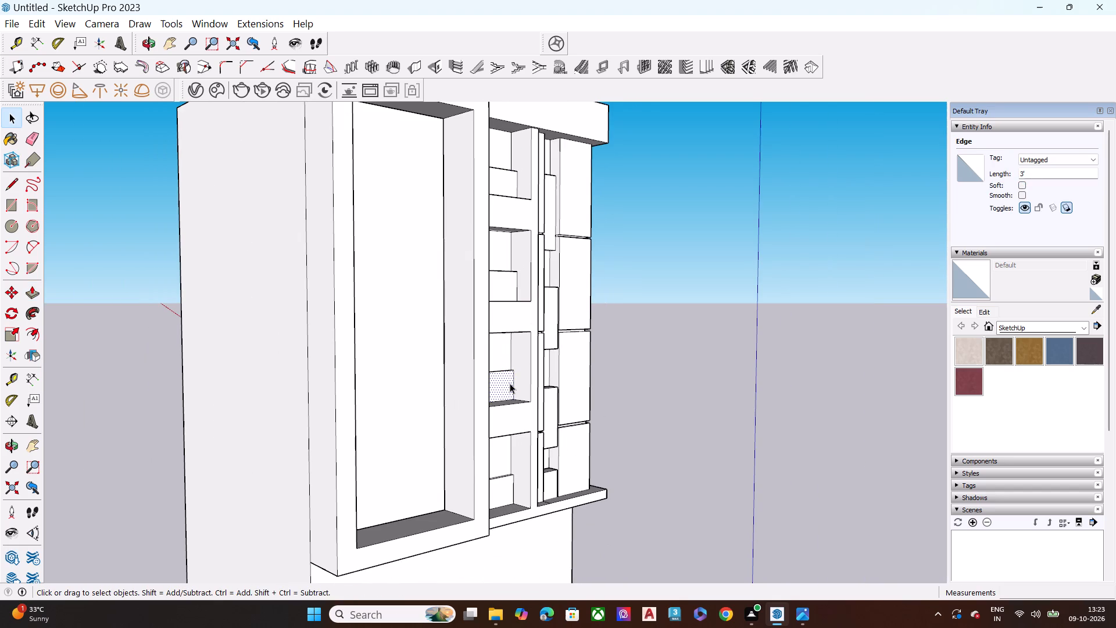
key(p)
click(510, 384)
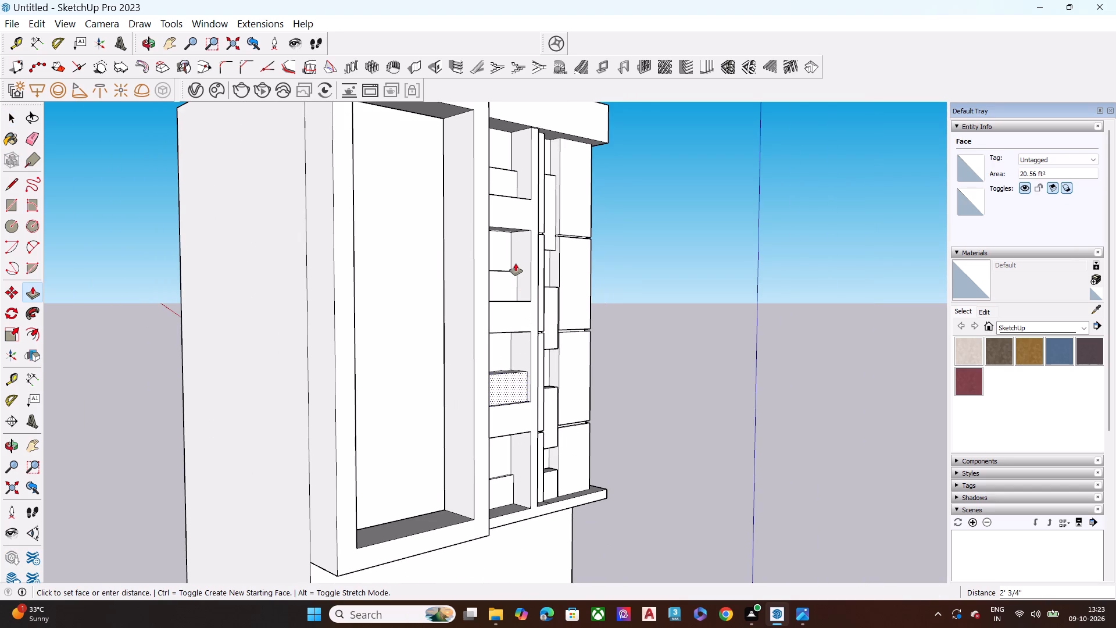
click(516, 263)
scroll(499, 345, down, 3)
middle_drag(509, 359, 516, 411)
scroll(516, 411, up, 10)
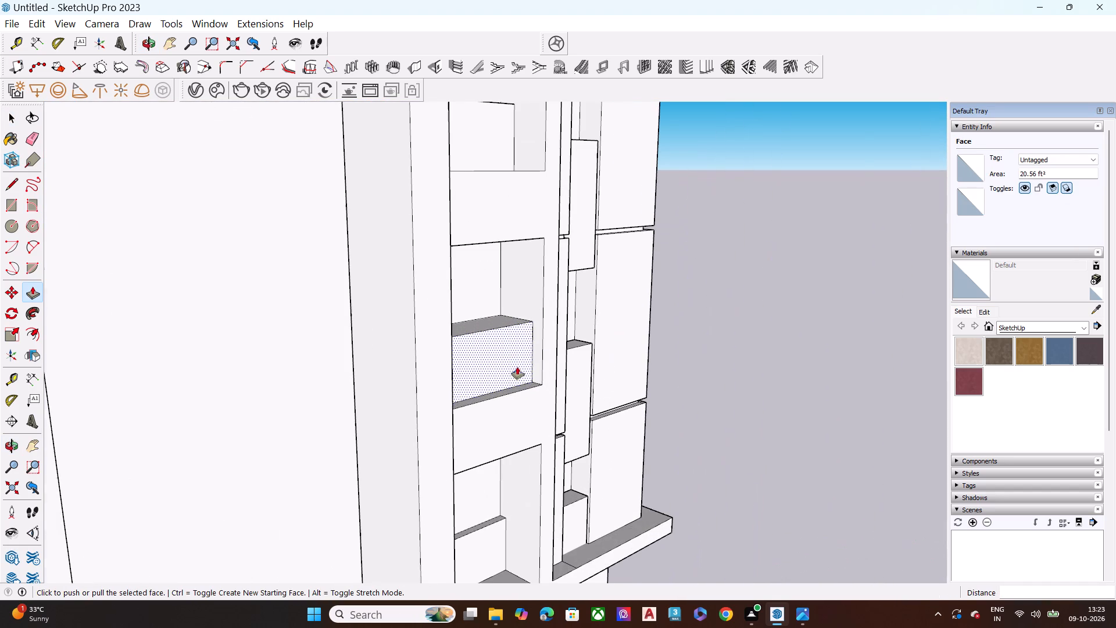
click(520, 358)
scroll(498, 244, down, 5)
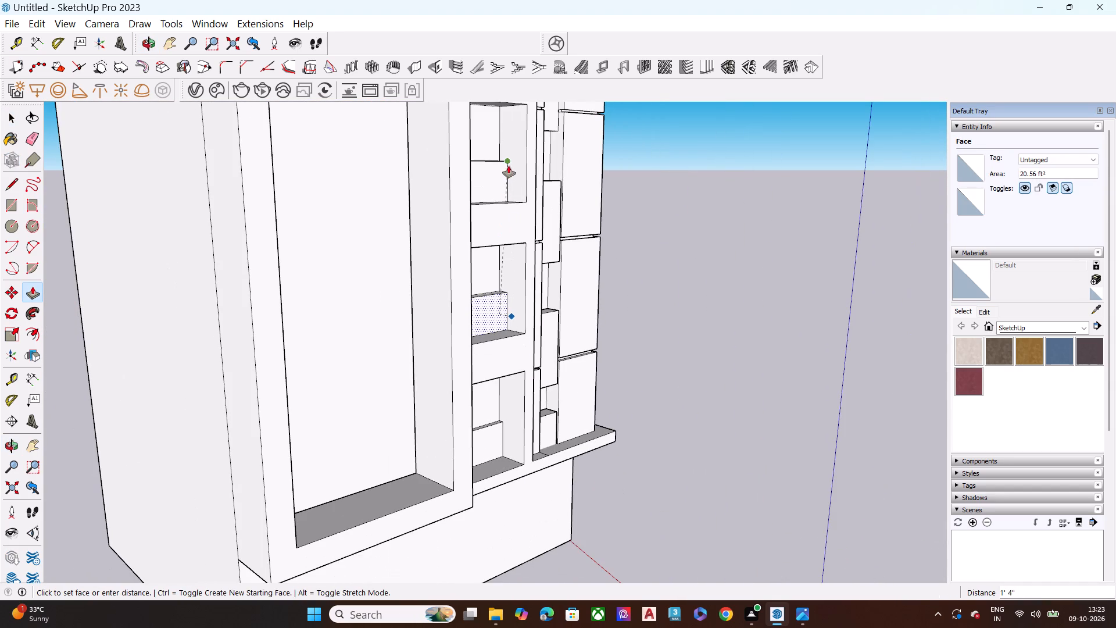
click(508, 160)
key(space)
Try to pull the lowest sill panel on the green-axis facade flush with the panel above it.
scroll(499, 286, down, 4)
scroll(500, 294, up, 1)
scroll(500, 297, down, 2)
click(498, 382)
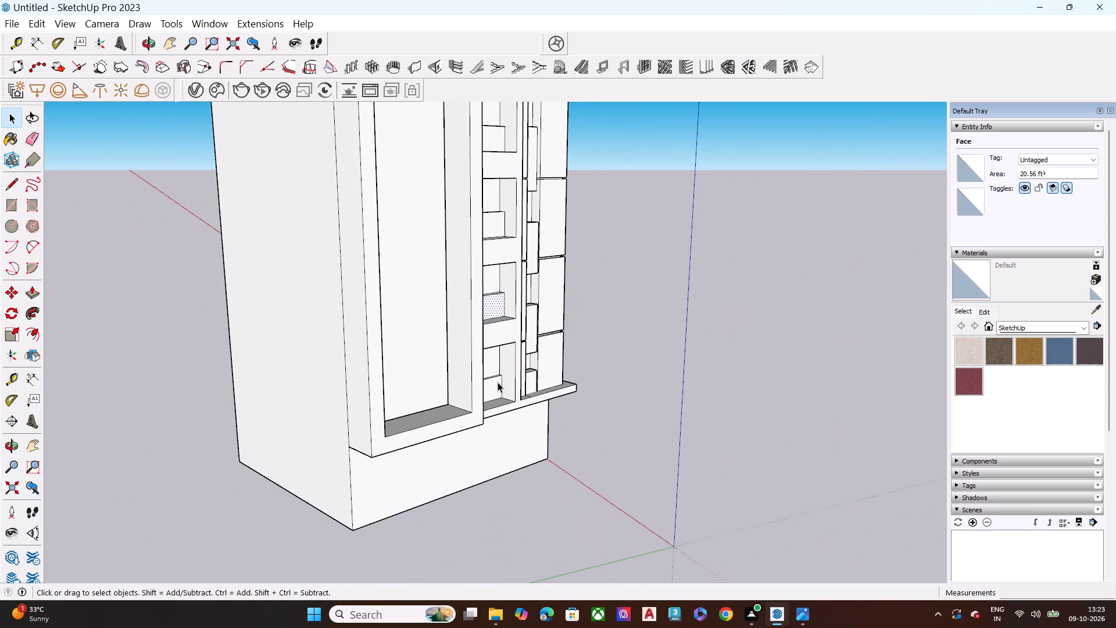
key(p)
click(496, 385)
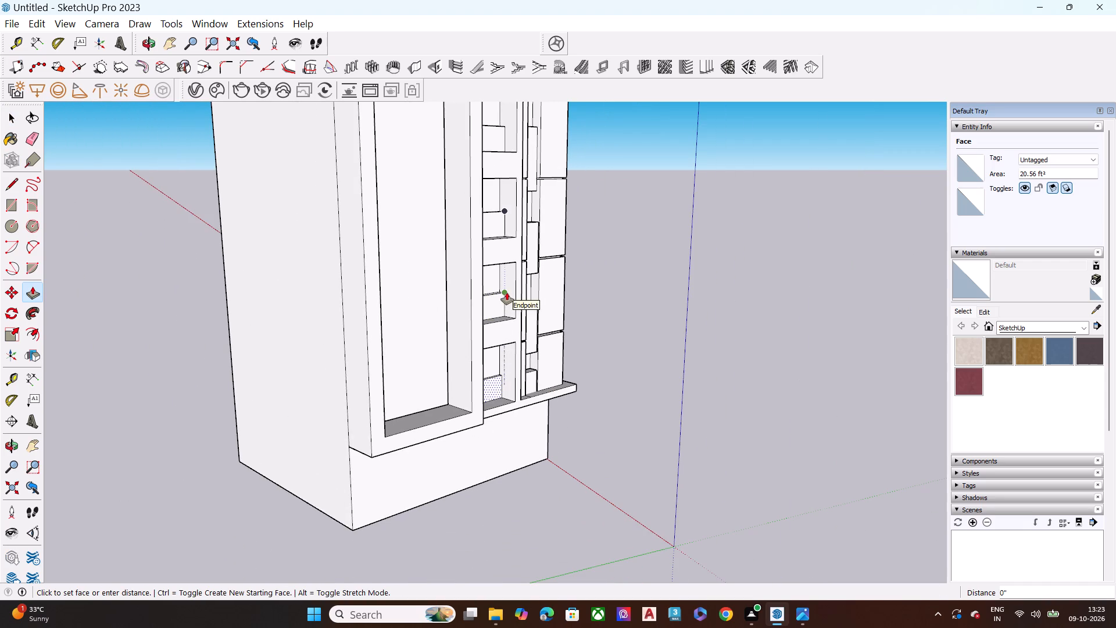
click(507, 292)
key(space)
Pull the lowest sill panel on the green-axis facade outward 5 3/4" to align with the panel above, and clear the selection.
middle_drag(491, 377, 468, 434)
scroll(484, 402, up, 2)
scroll(484, 391, down, 1)
scroll(484, 387, up, 5)
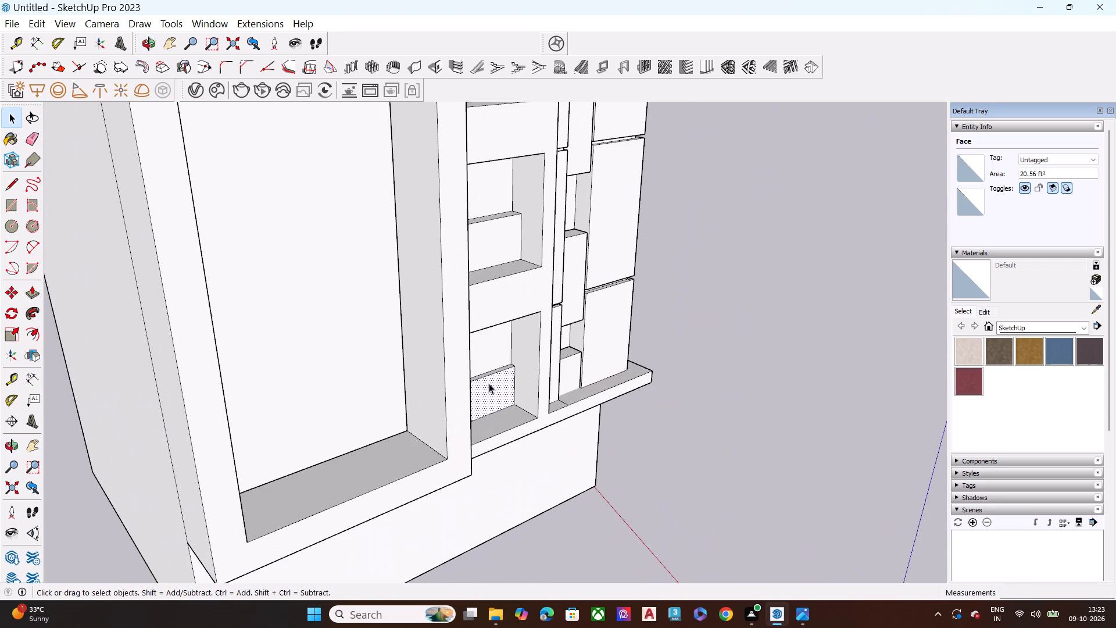
key(p)
click(495, 387)
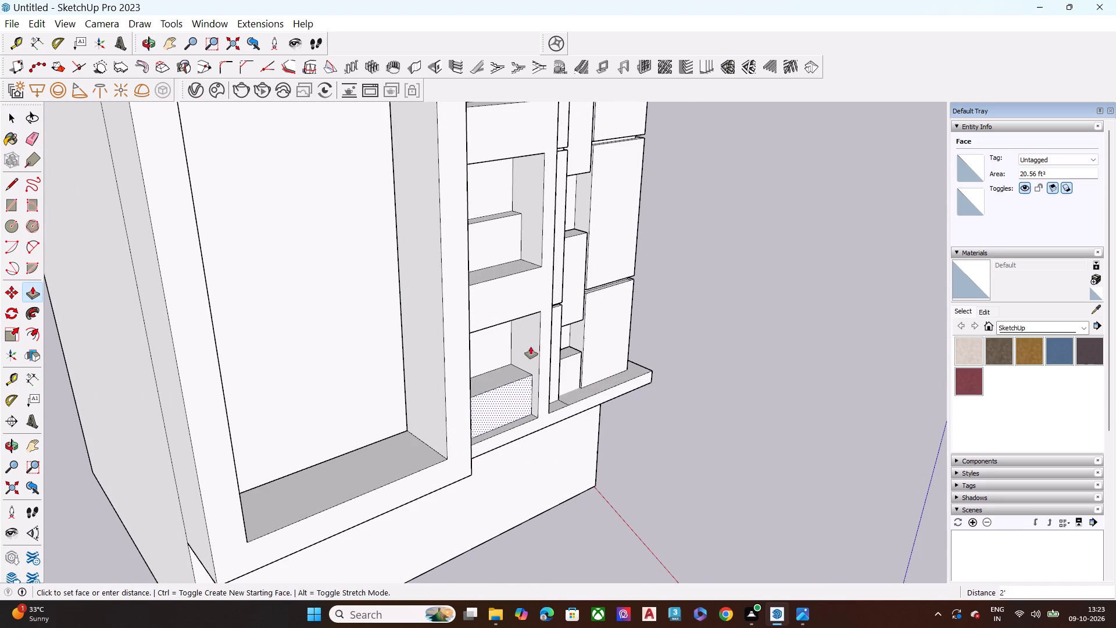
click(524, 210)
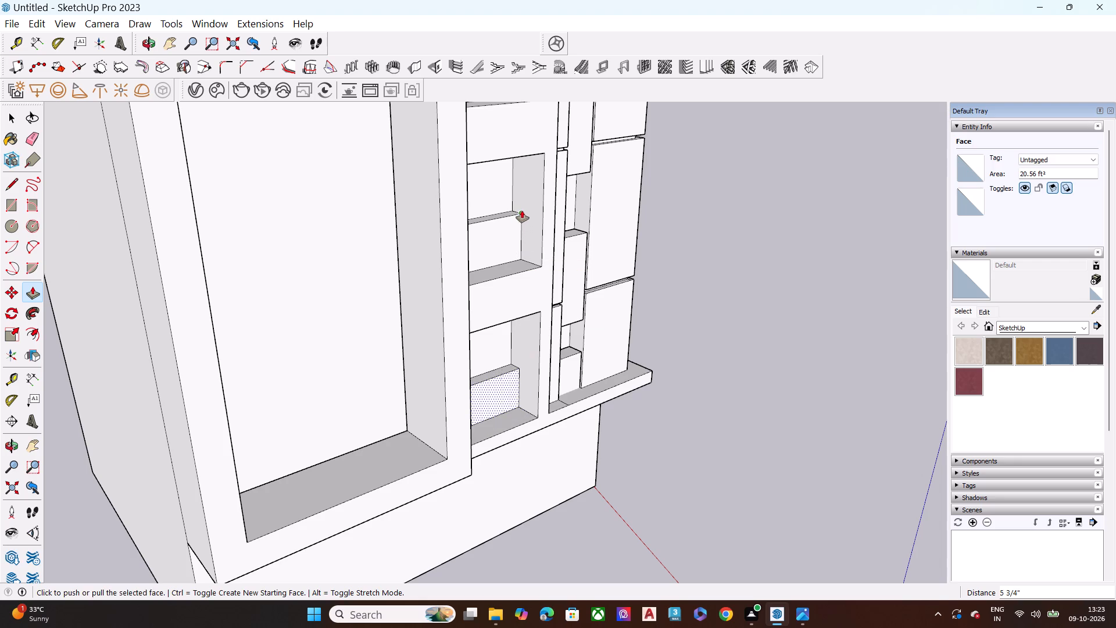
key(space)
scroll(493, 286, down, 4)
click(717, 374)
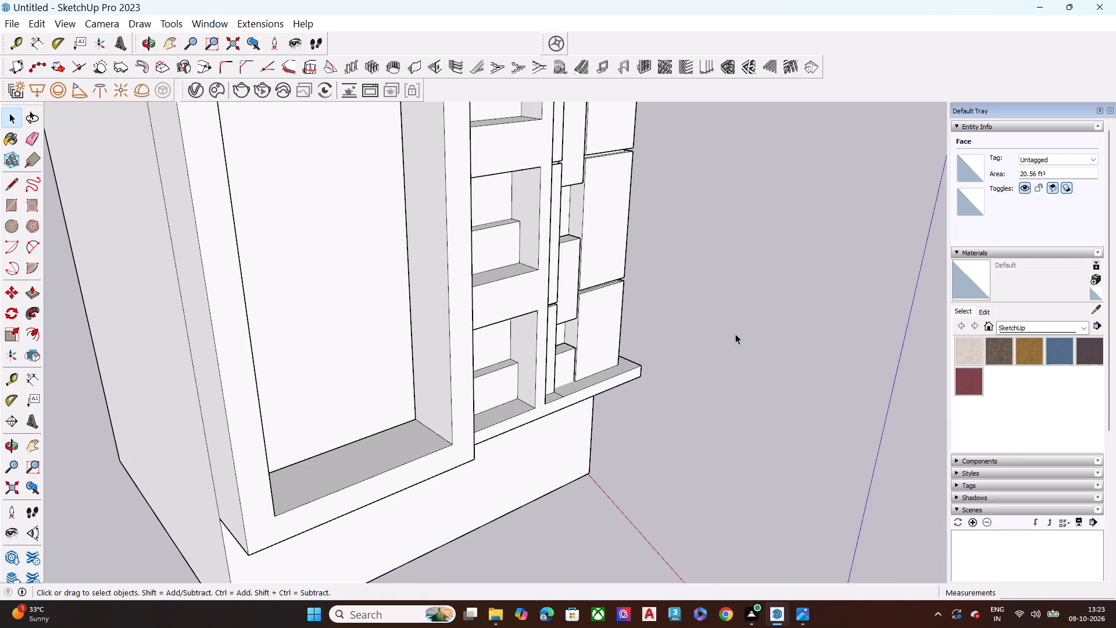
click(735, 334)
key(space)
Erase the short dividing edge across the bottom ledge at the foot of the green-axis facade's narrow vertical strips.
middle_drag(603, 363, 362, 409)
scroll(470, 426, up, 6)
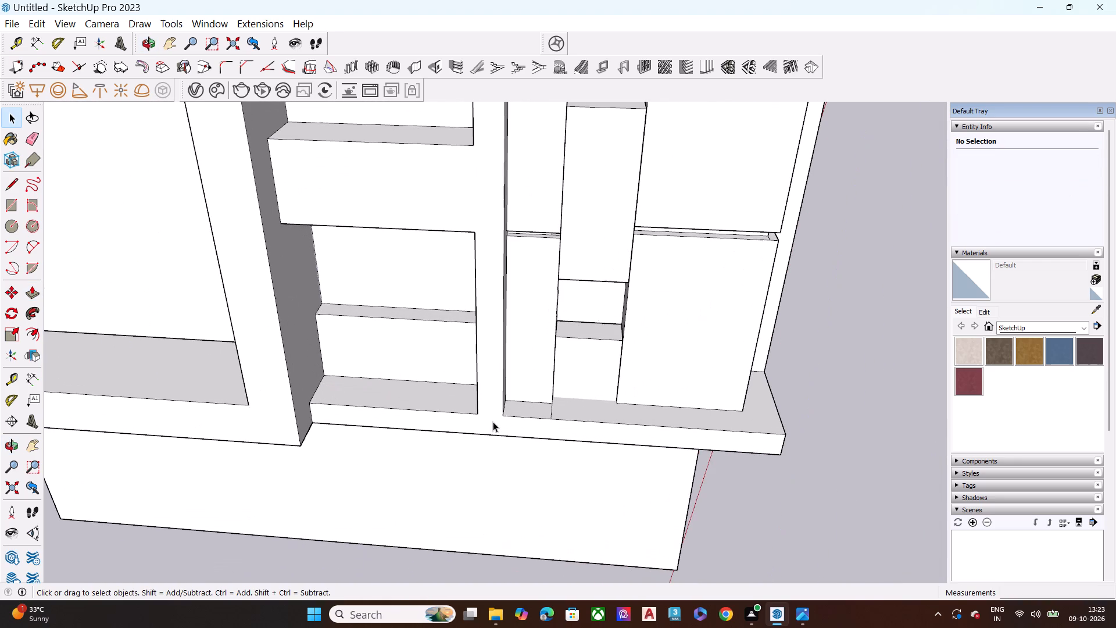
key(e)
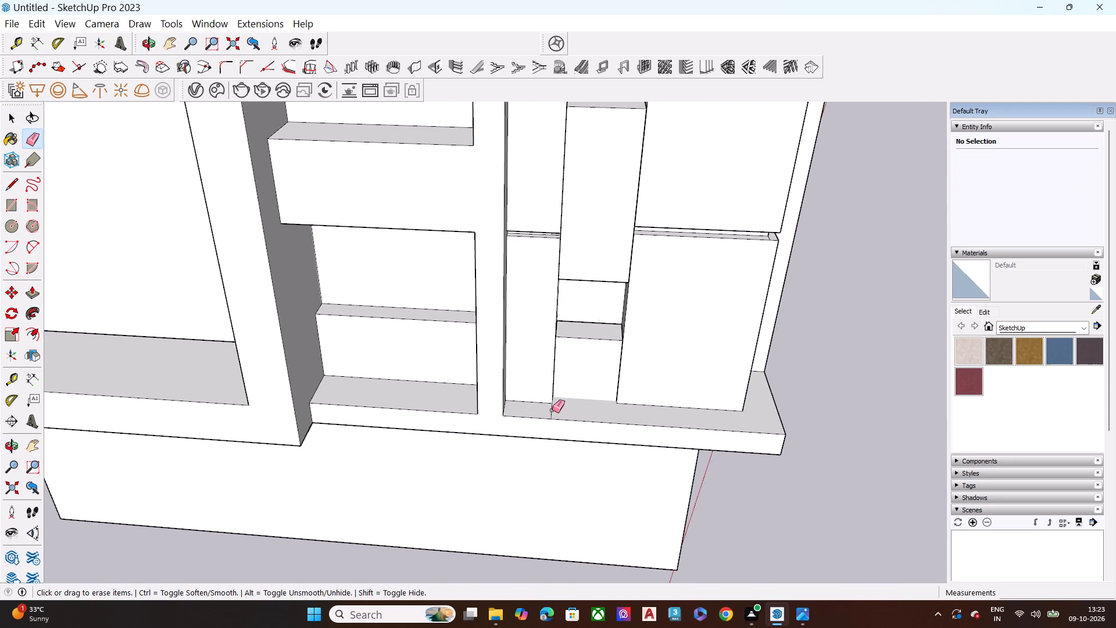
click(552, 410)
Erase the edge near the top of the green-axis facade's tall frame, on the side facing the windows.
scroll(496, 379, down, 10)
middle_drag(521, 398, 291, 280)
scroll(431, 252, up, 1)
scroll(482, 274, down, 3)
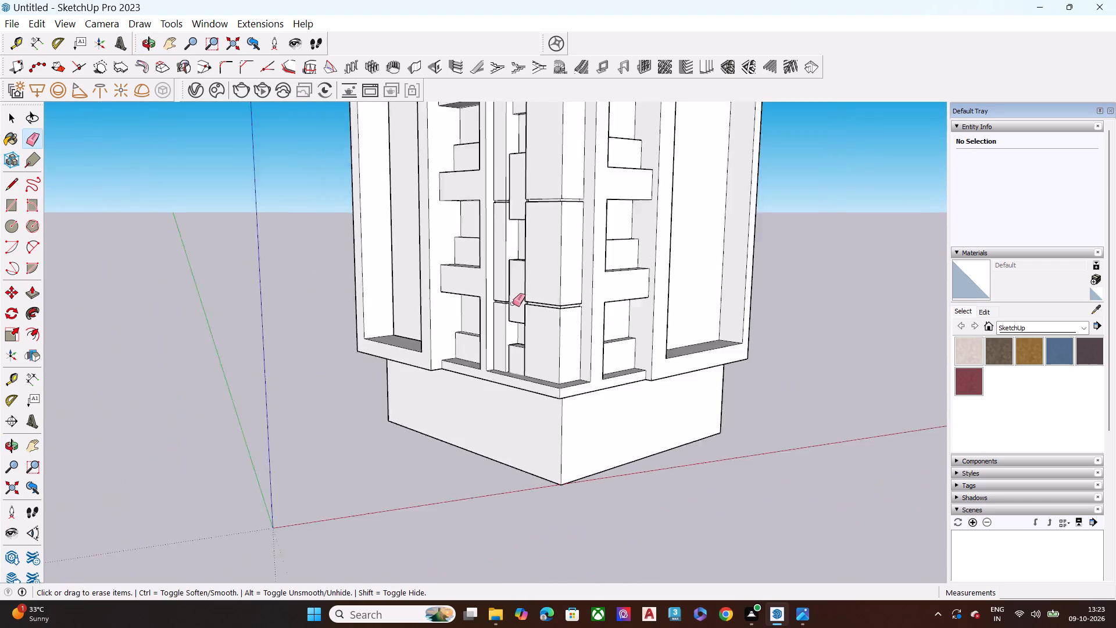
scroll(513, 304, down, 6)
middle_drag(527, 395, 581, 195)
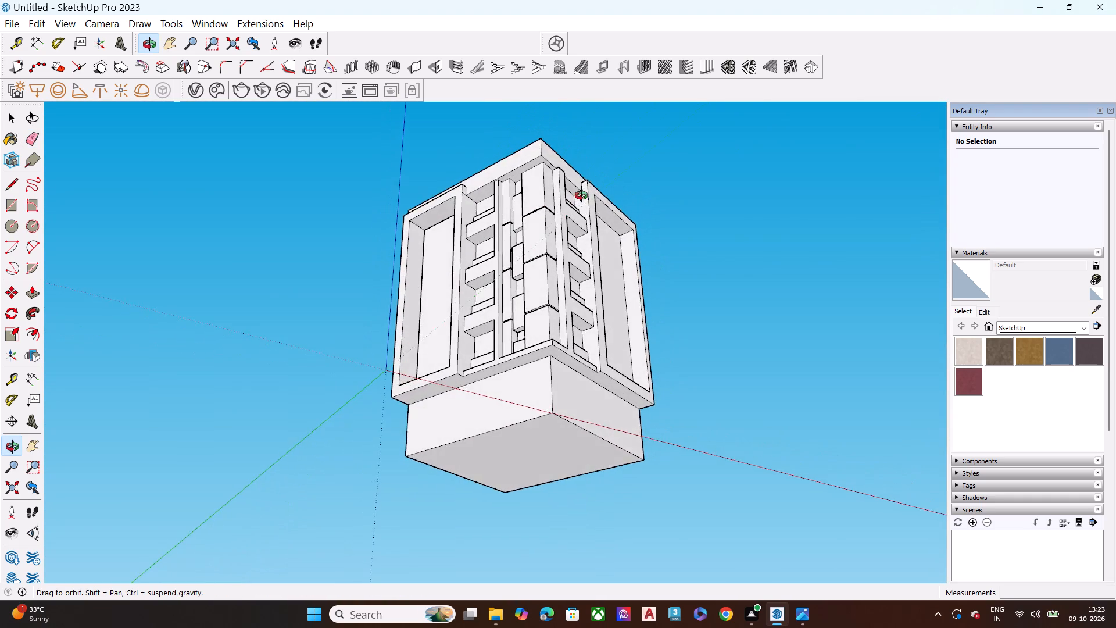
middle_drag(581, 195, 508, 270)
scroll(464, 199, up, 9)
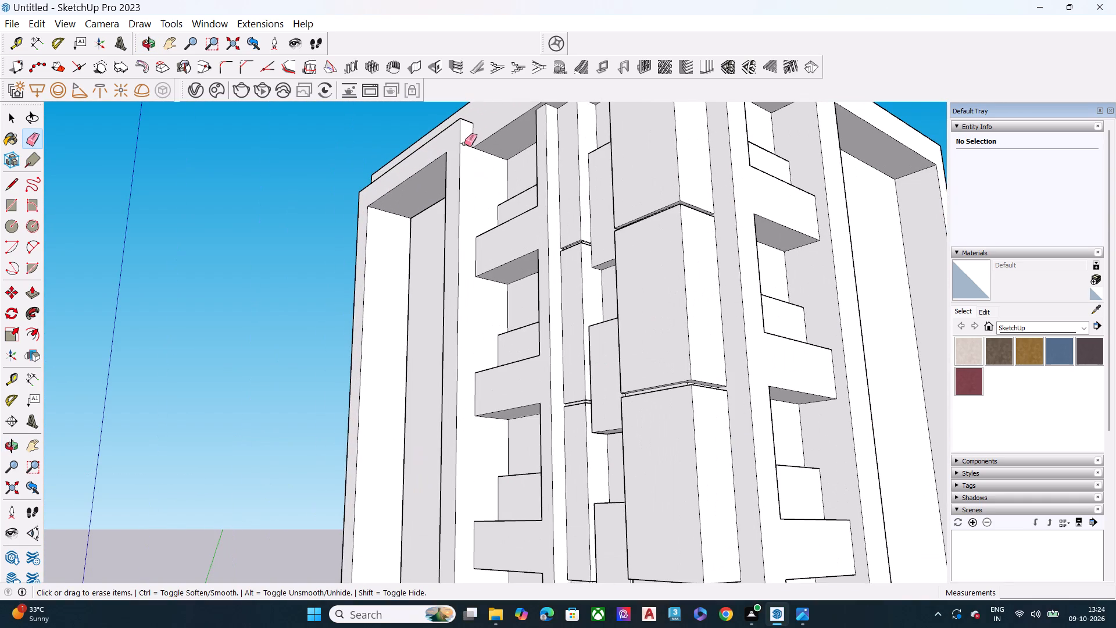
click(464, 144)
Adjust the depth of the tall frame's front face on the green-axis facade with Push/Pull.
scroll(475, 167, down, 5)
middle_drag(474, 177, 487, 241)
scroll(463, 186, up, 4)
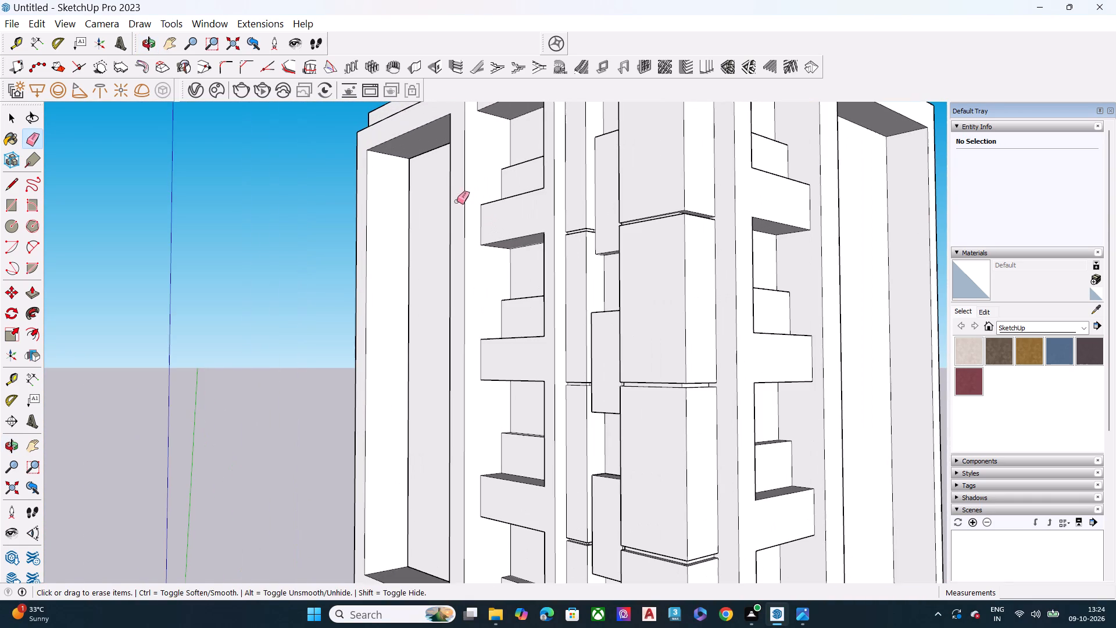
key(space)
click(458, 212)
key(p)
click(458, 212)
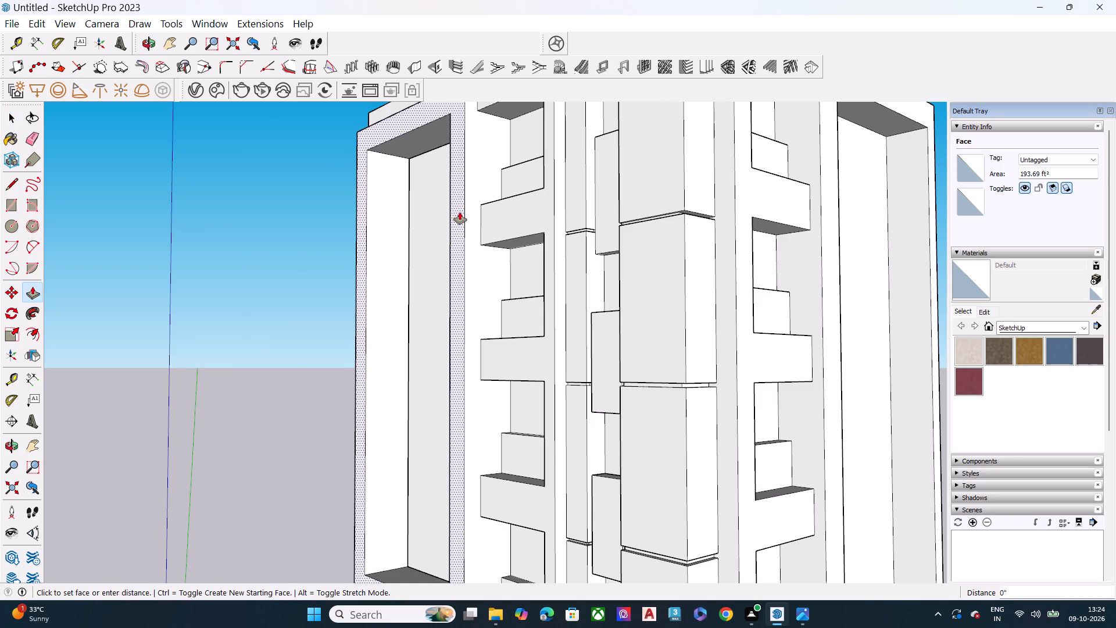
click(461, 210)
key(space)
Push the inner side face of the red-axis facade's tall frame nearest the windows back 4 1/2" to narrow that frame member.
scroll(416, 214, down, 6)
middle_drag(481, 269, 609, 219)
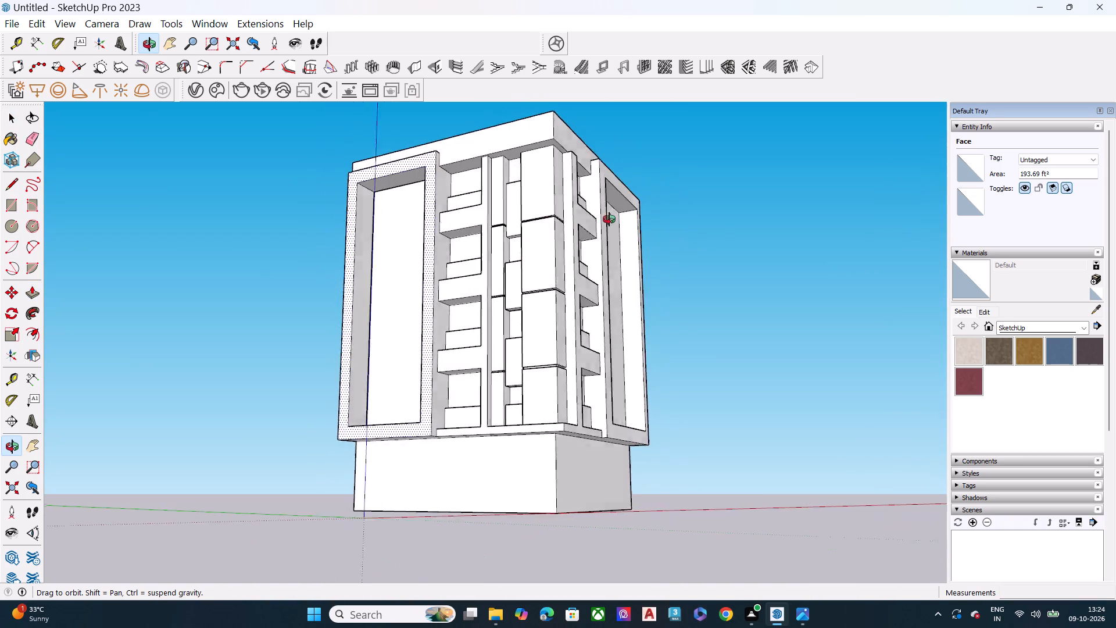
middle_drag(609, 219, 383, 260)
middle_drag(646, 200, 557, 252)
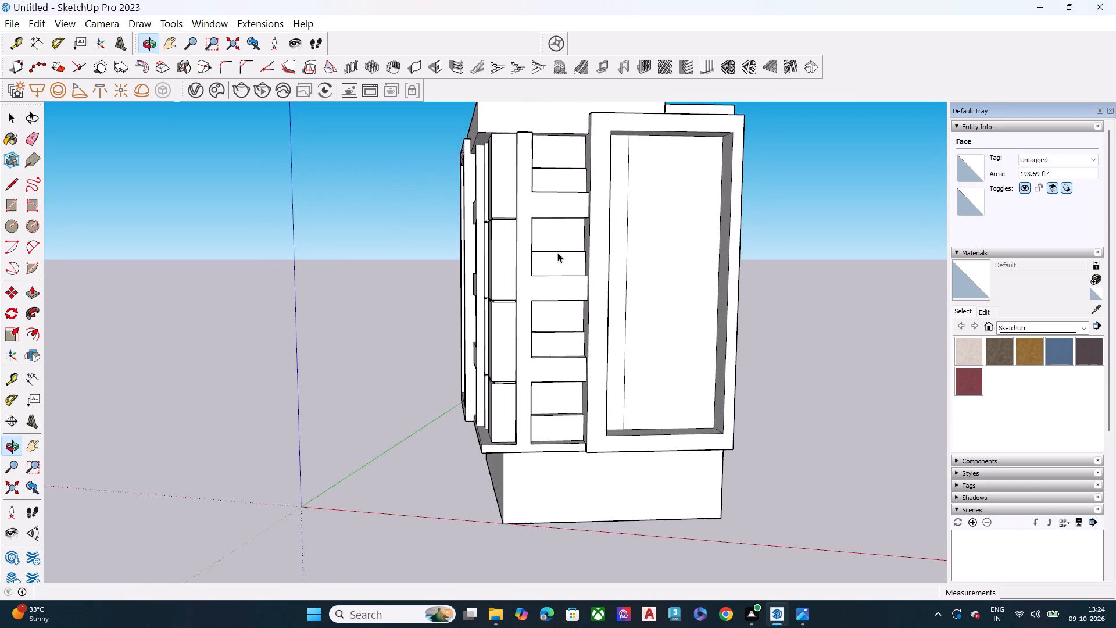
scroll(561, 256, up, 1)
scroll(586, 264, down, 1)
middle_drag(604, 249, 398, 311)
scroll(564, 276, up, 6)
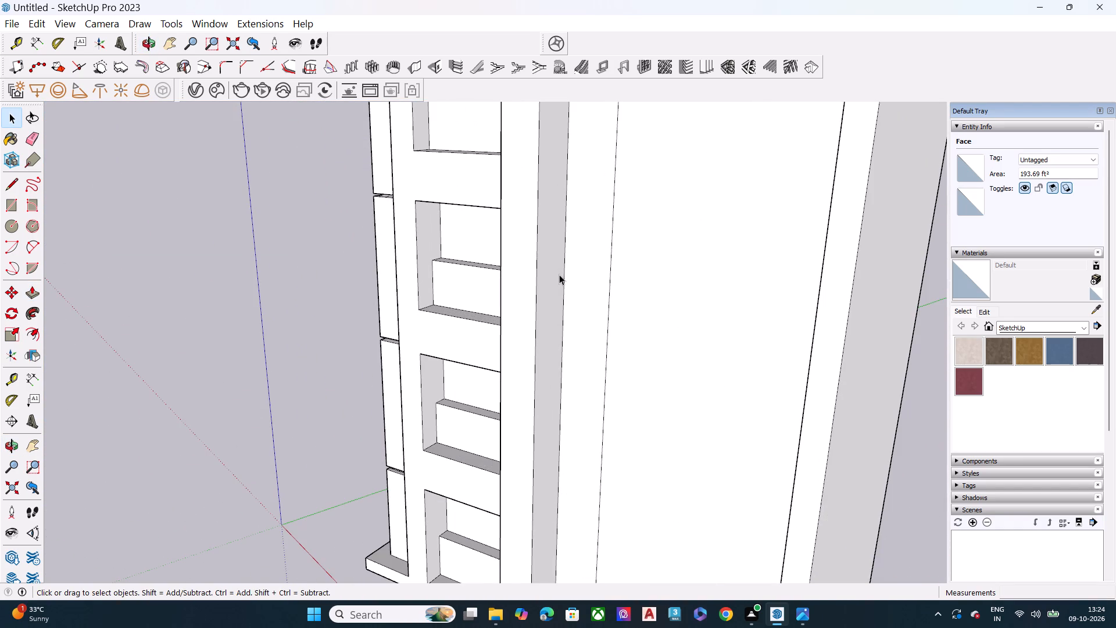
click(555, 274)
key(p)
click(555, 274)
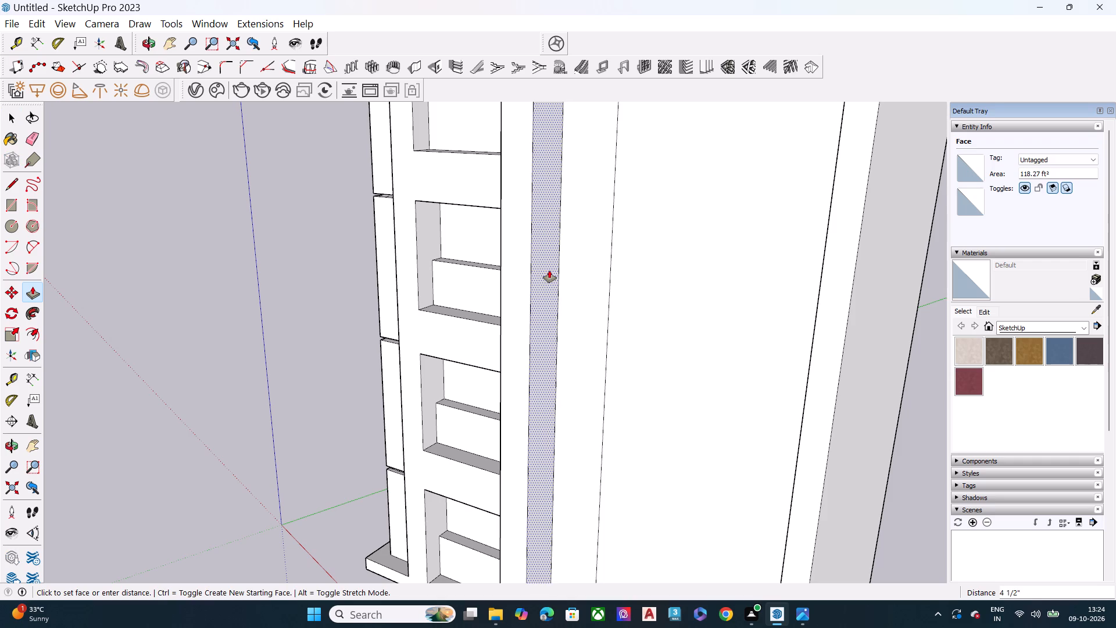
click(549, 270)
key(space)
Pull the opposite inner side face of the red-axis facade's tall frame slightly inward to widen the outer frame member.
scroll(494, 284, down, 5)
middle_drag(487, 305, 795, 280)
scroll(729, 265, up, 6)
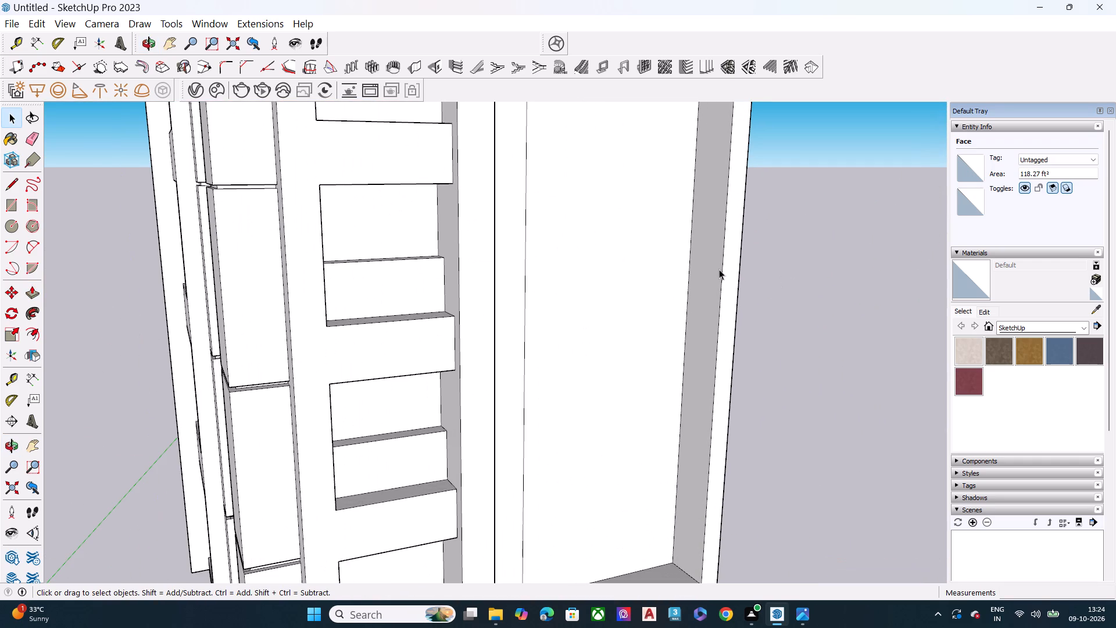
click(719, 269)
key(p)
click(719, 269)
click(711, 274)
key(space)
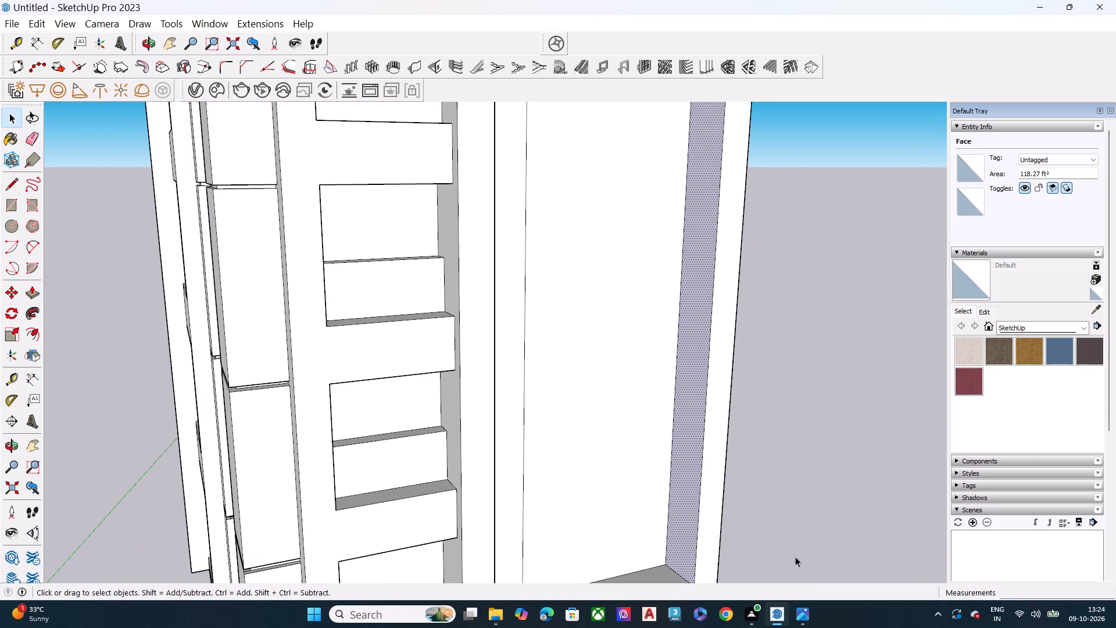
Examine the reference photo's tall frame and balcony section, and clear the selection in the model.
click(810, 627)
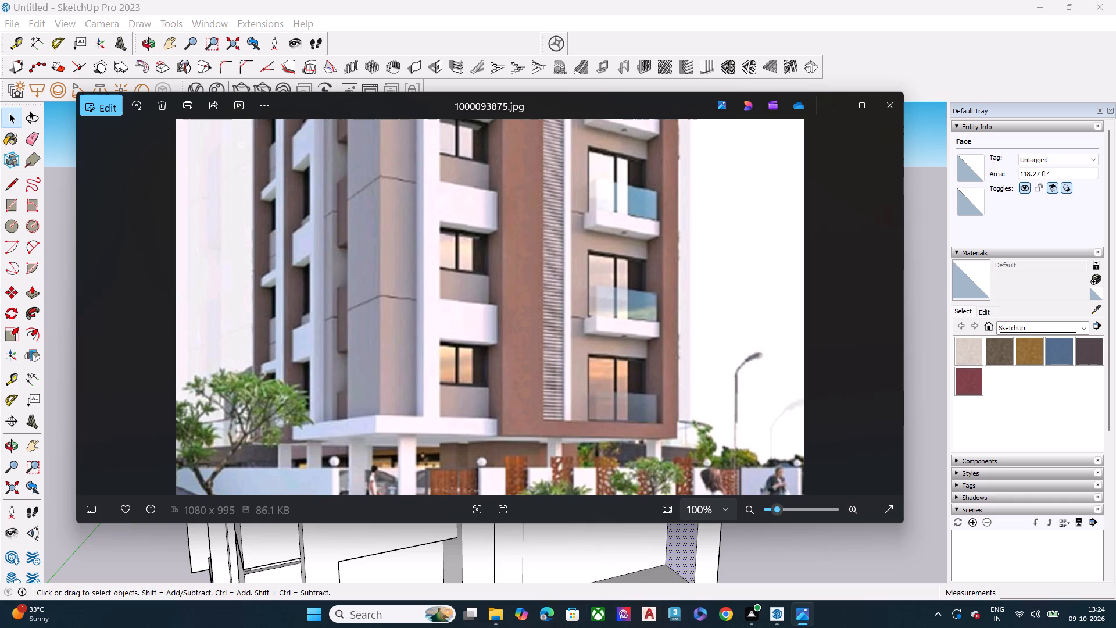
drag(9, 0, 76, 588)
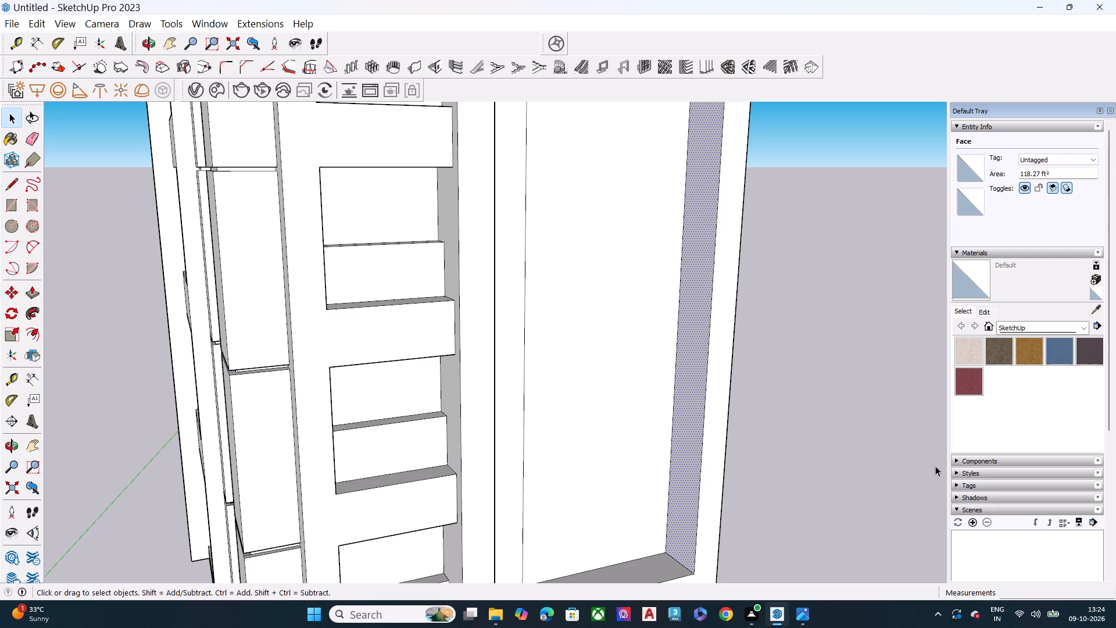
click(825, 438)
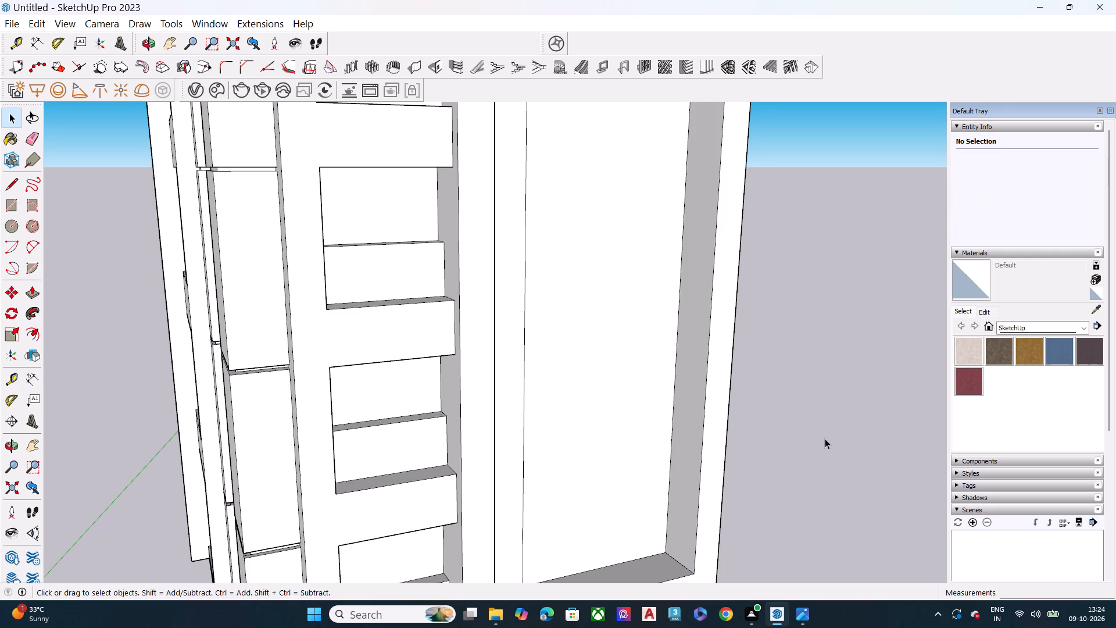
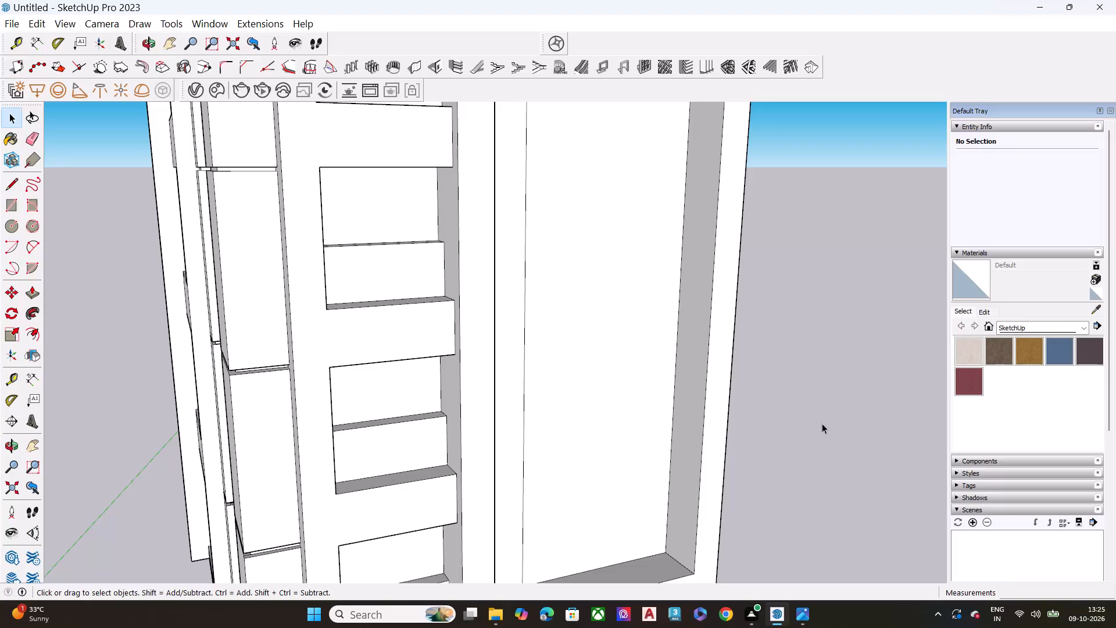
Examine the tower's corner from both sides, including the stacked corner blocks, horizontal slats, recessed side panels and base.
scroll(457, 266, down, 1)
scroll(462, 264, up, 1)
scroll(470, 262, down, 7)
middle_drag(450, 347, 543, 341)
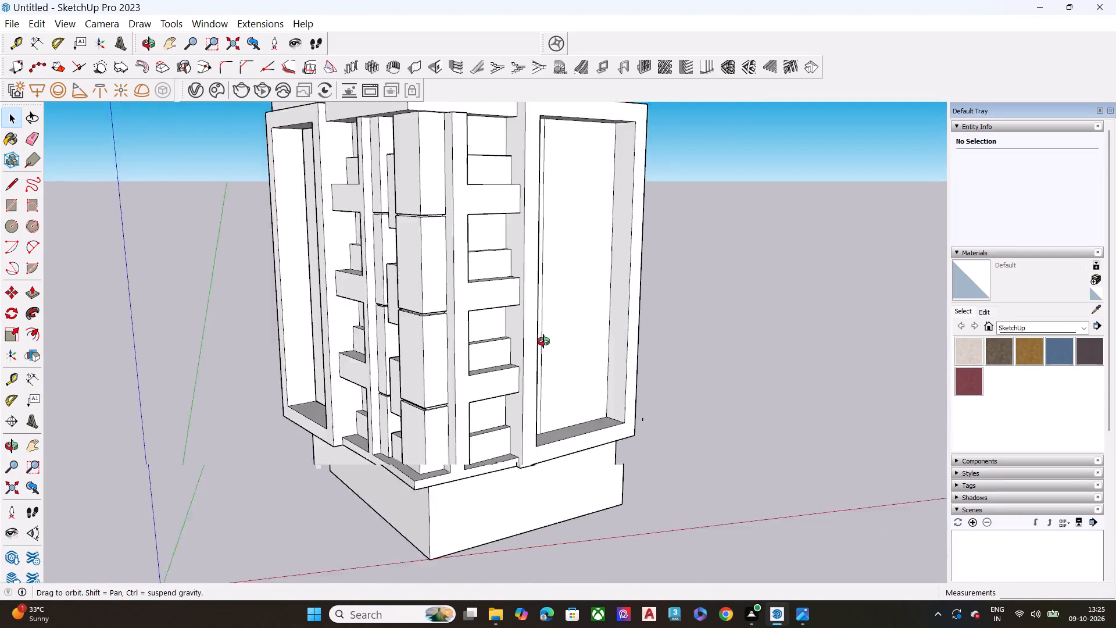
middle_drag(543, 341, 402, 341)
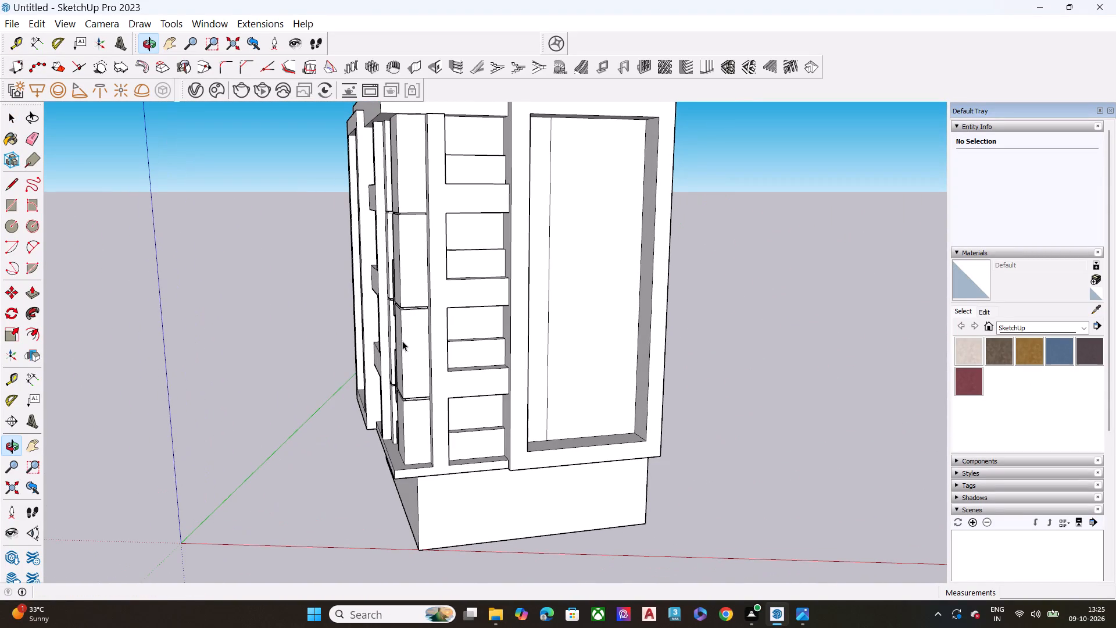
middle_drag(374, 329, 588, 326)
scroll(523, 324, up, 2)
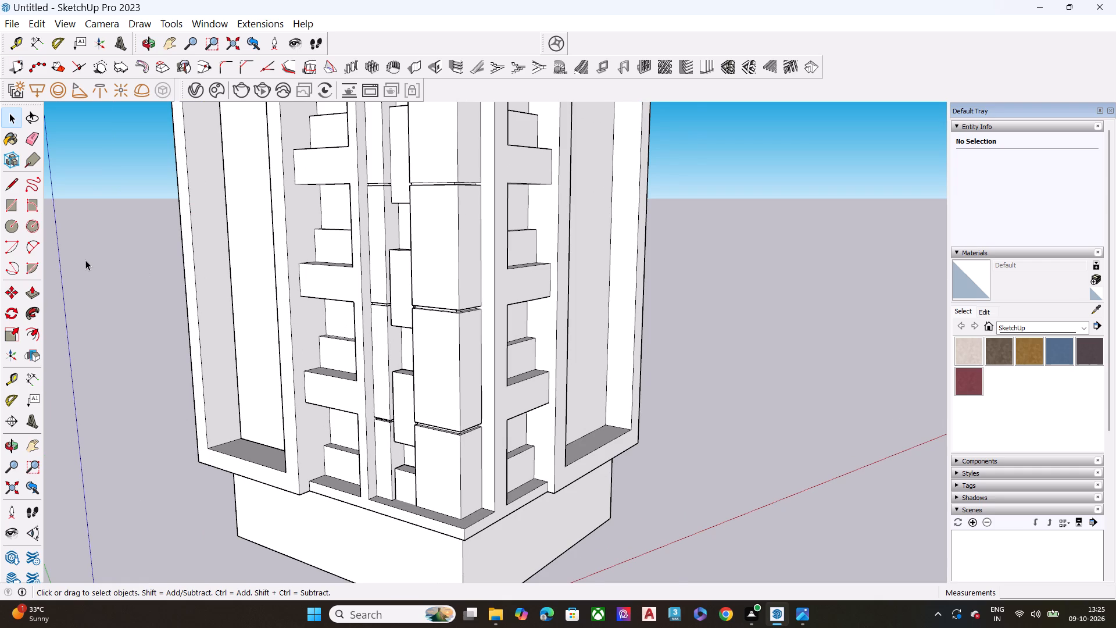
scroll(87, 261, up, 1)
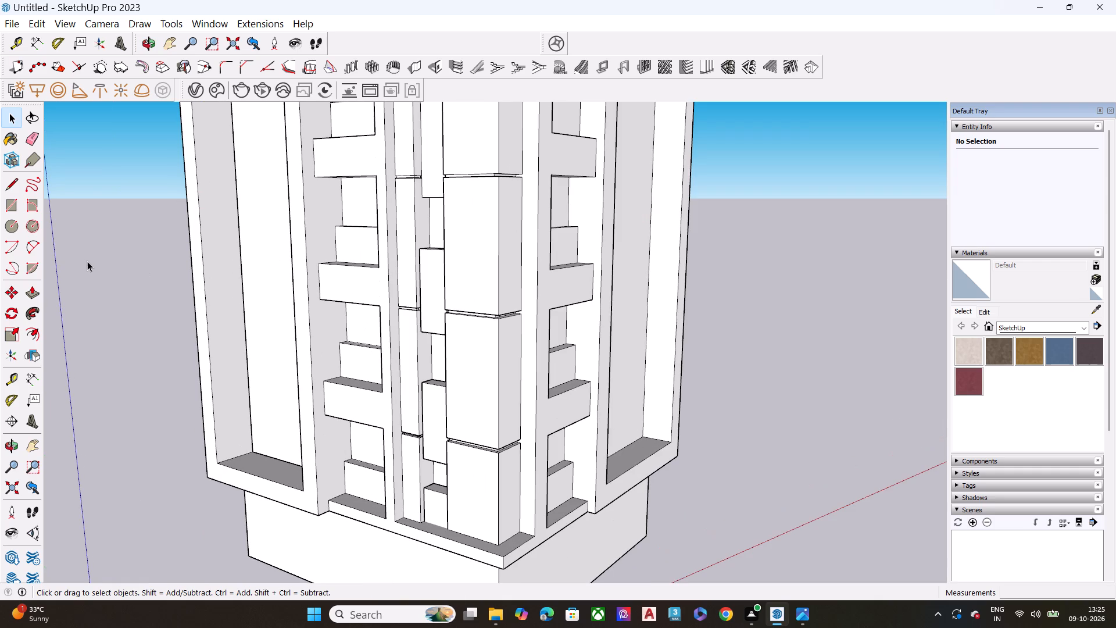
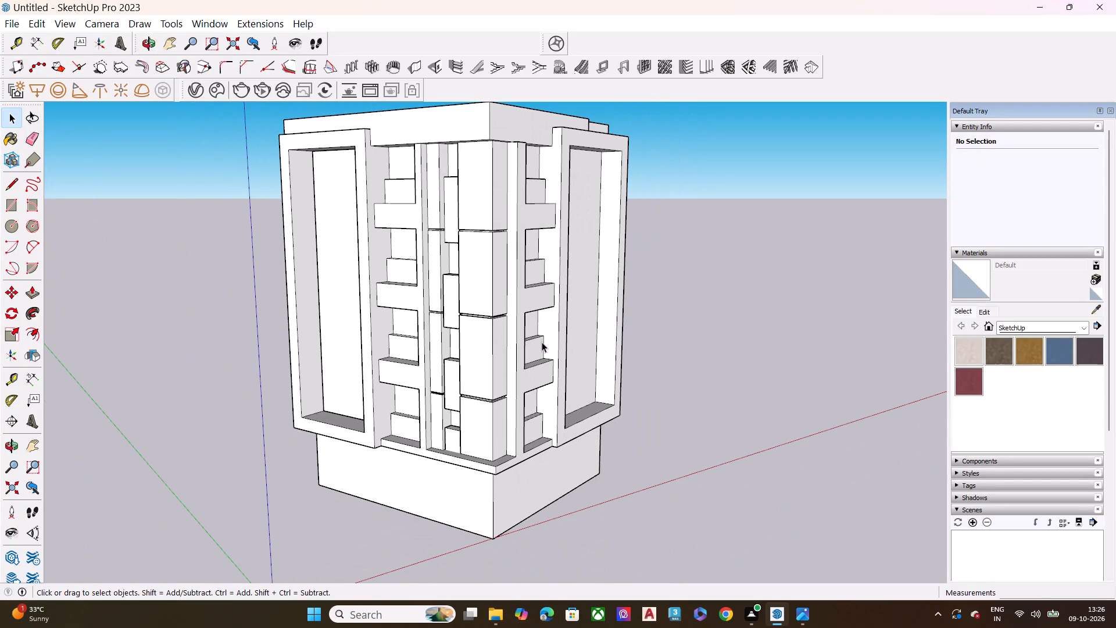
Examine the tower's corner from above and from low angles, comparing the frames around the recessed panels on both sides.
middle_drag(541, 340, 382, 310)
scroll(372, 319, up, 6)
middle_drag(366, 330, 548, 390)
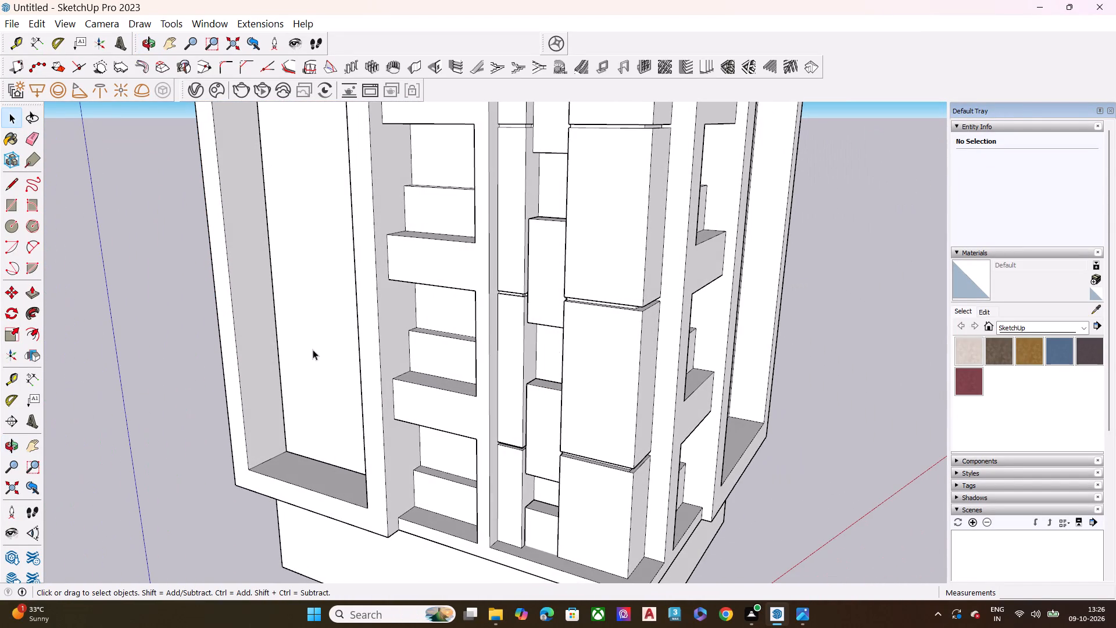
scroll(312, 349, down, 8)
scroll(276, 247, up, 7)
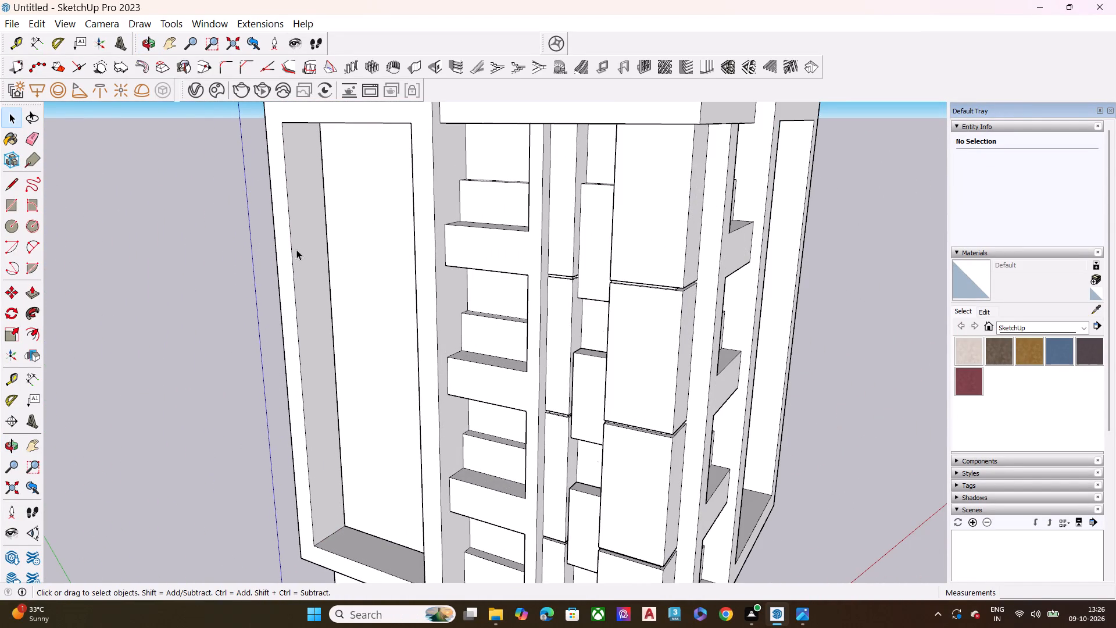
scroll(370, 274, down, 6)
middle_drag(464, 347, 479, 247)
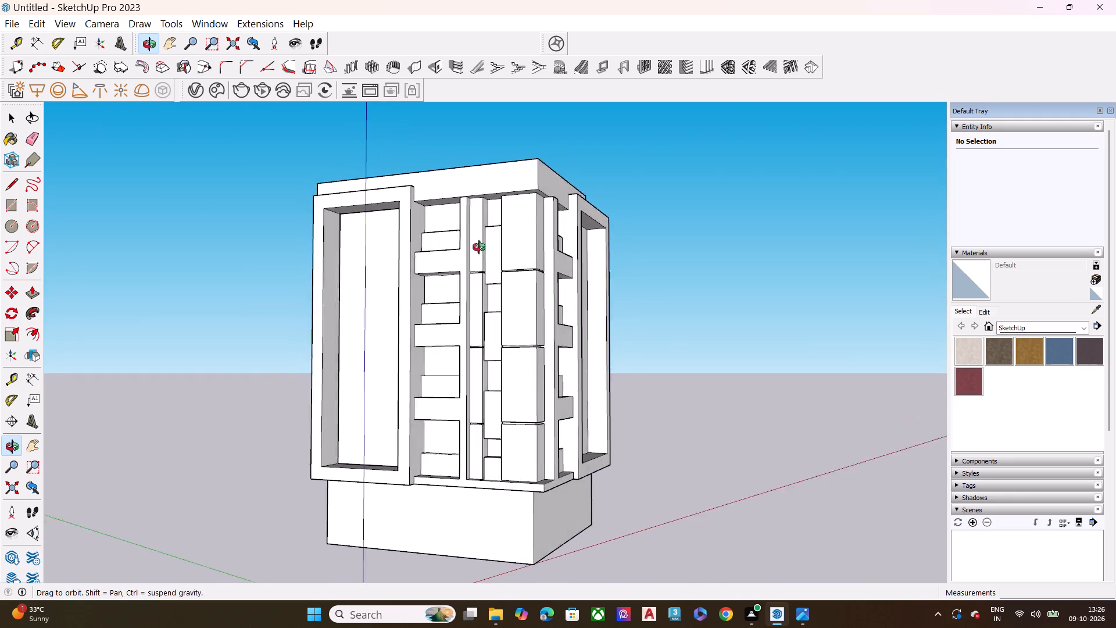
middle_drag(479, 247, 479, 280)
Push/Pull the front face of the recessed panel's frame on the corner's right-hand side outward by about 1' 4 1/2".
scroll(594, 194, up, 7)
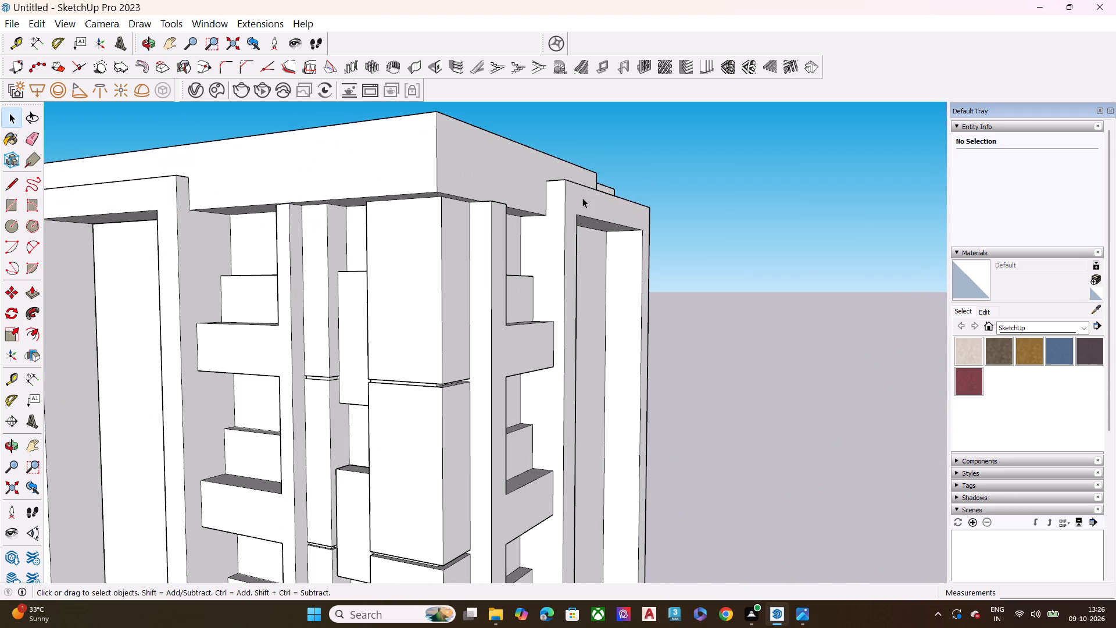
click(582, 198)
key(p)
click(578, 198)
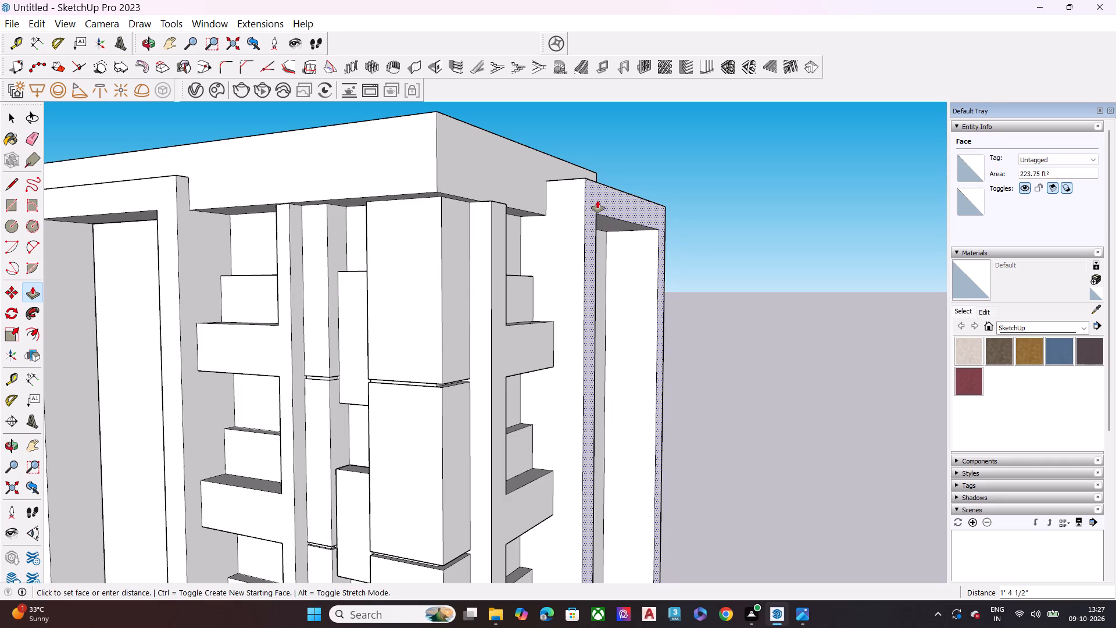
click(598, 201)
key(space)
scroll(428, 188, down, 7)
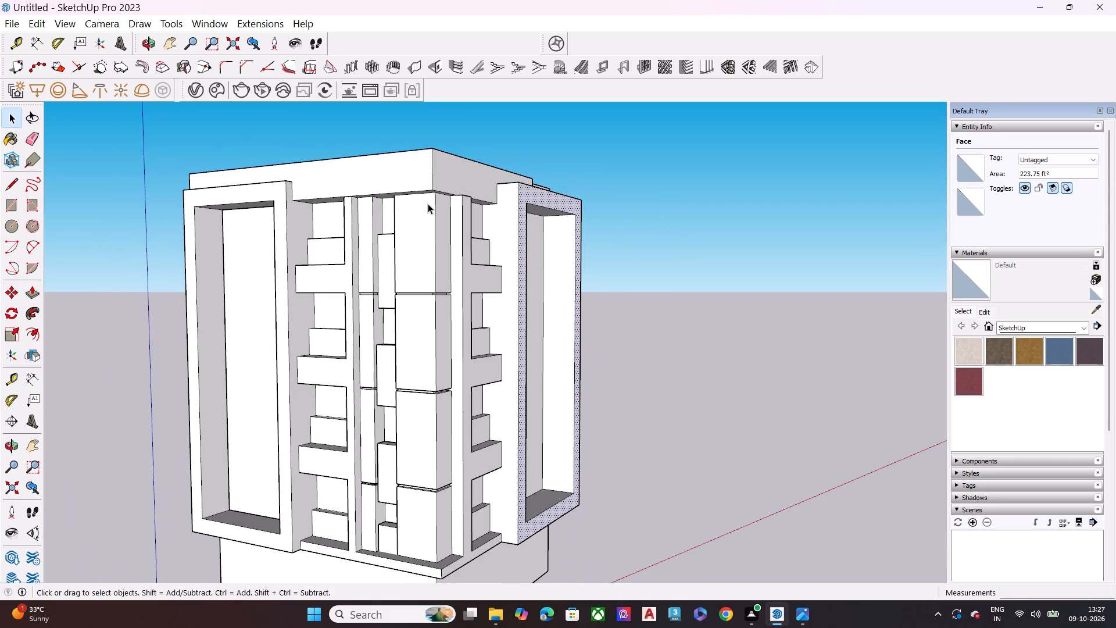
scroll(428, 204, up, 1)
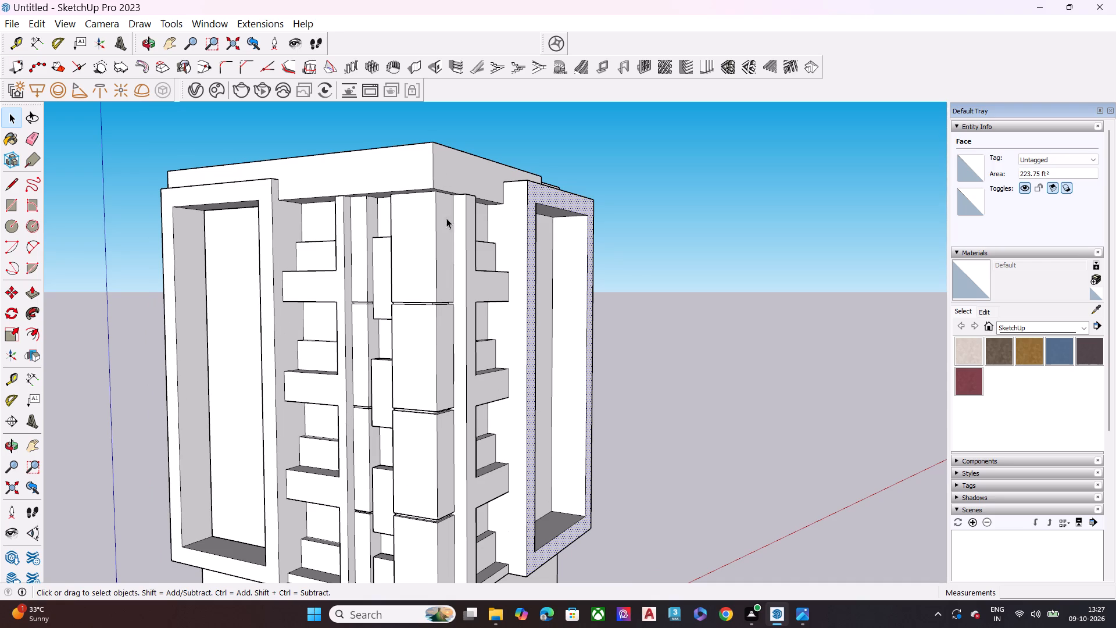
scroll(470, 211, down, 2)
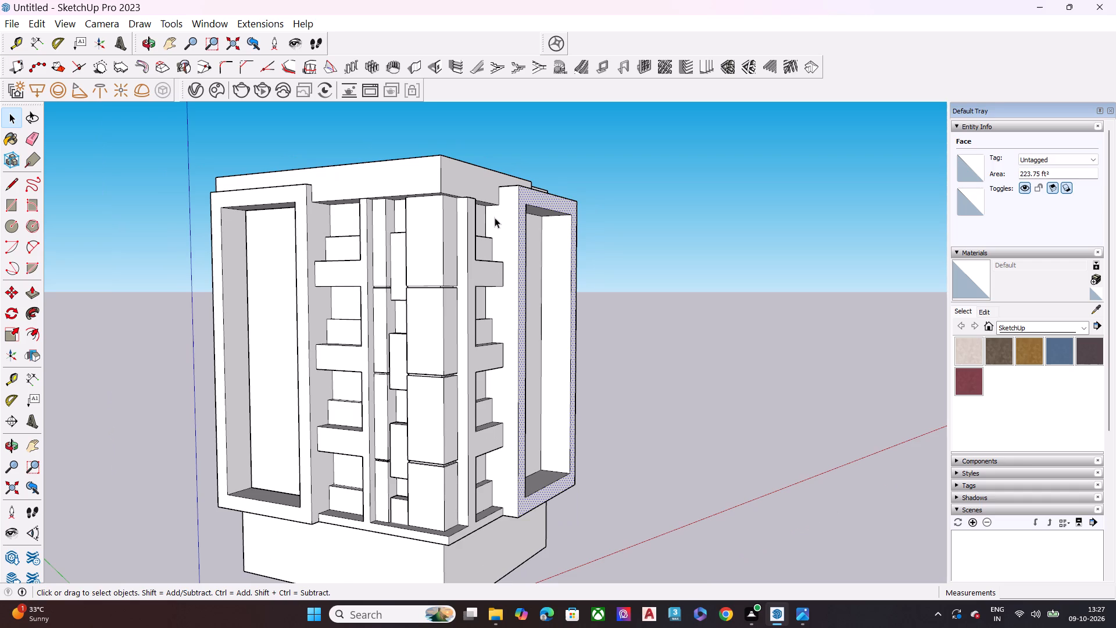
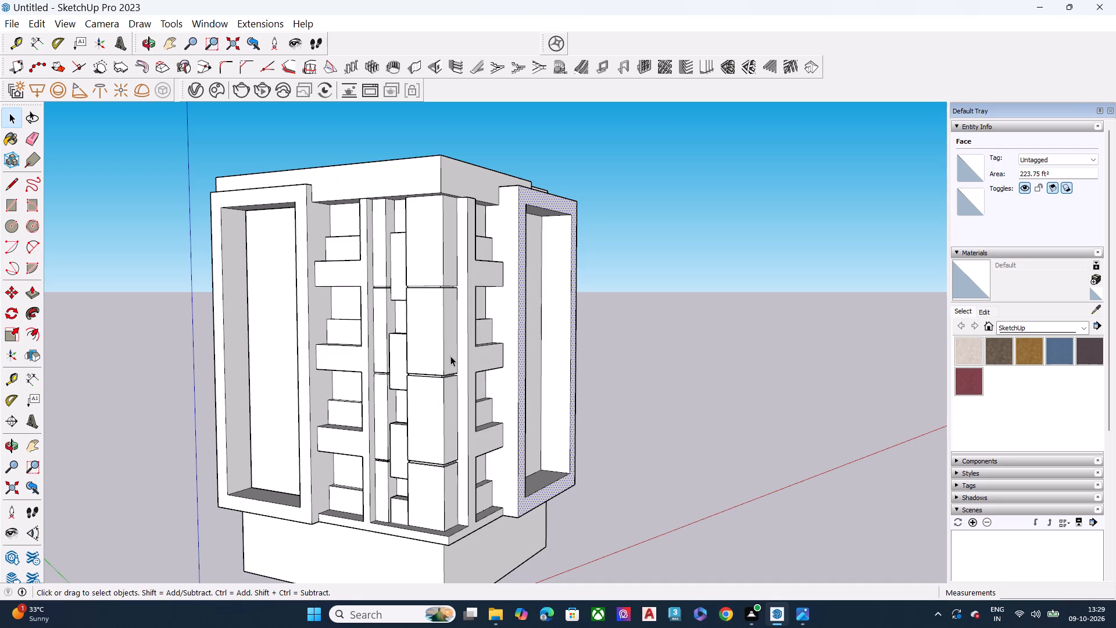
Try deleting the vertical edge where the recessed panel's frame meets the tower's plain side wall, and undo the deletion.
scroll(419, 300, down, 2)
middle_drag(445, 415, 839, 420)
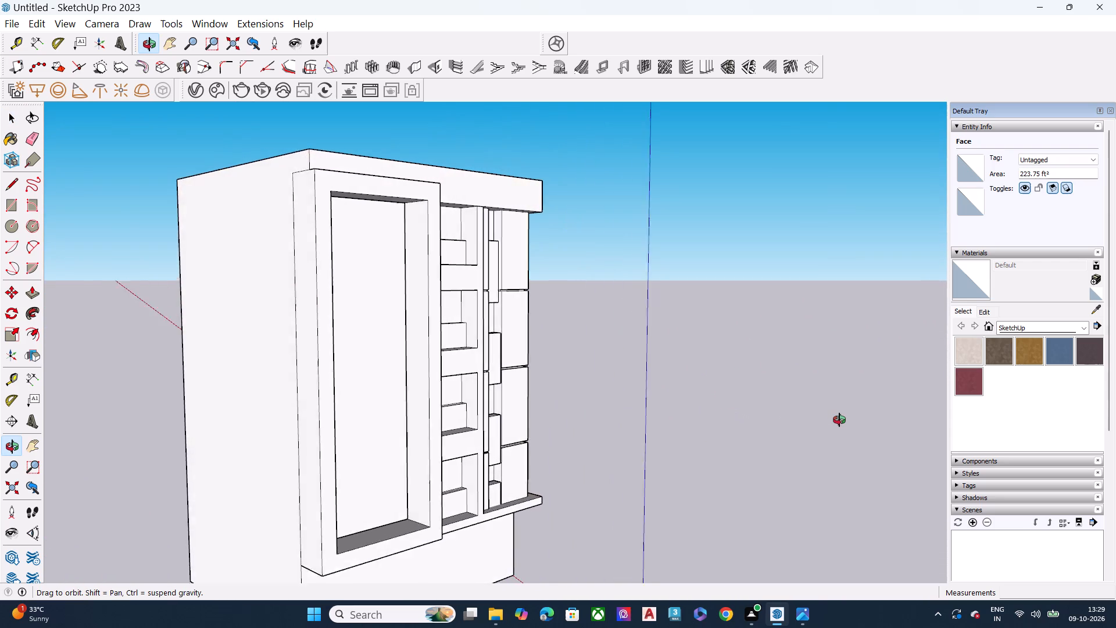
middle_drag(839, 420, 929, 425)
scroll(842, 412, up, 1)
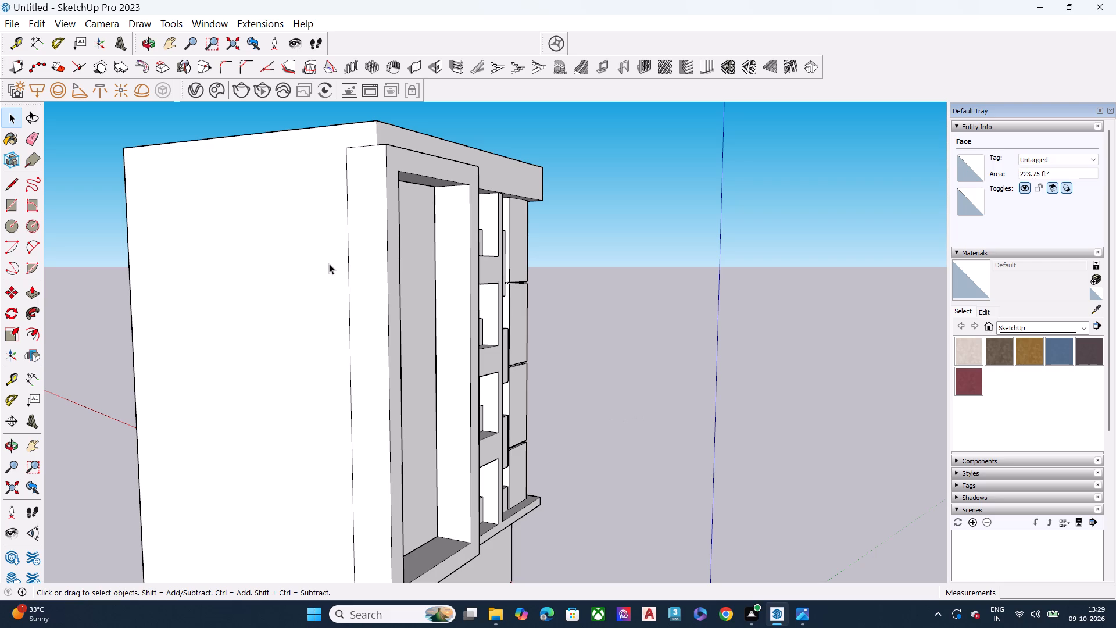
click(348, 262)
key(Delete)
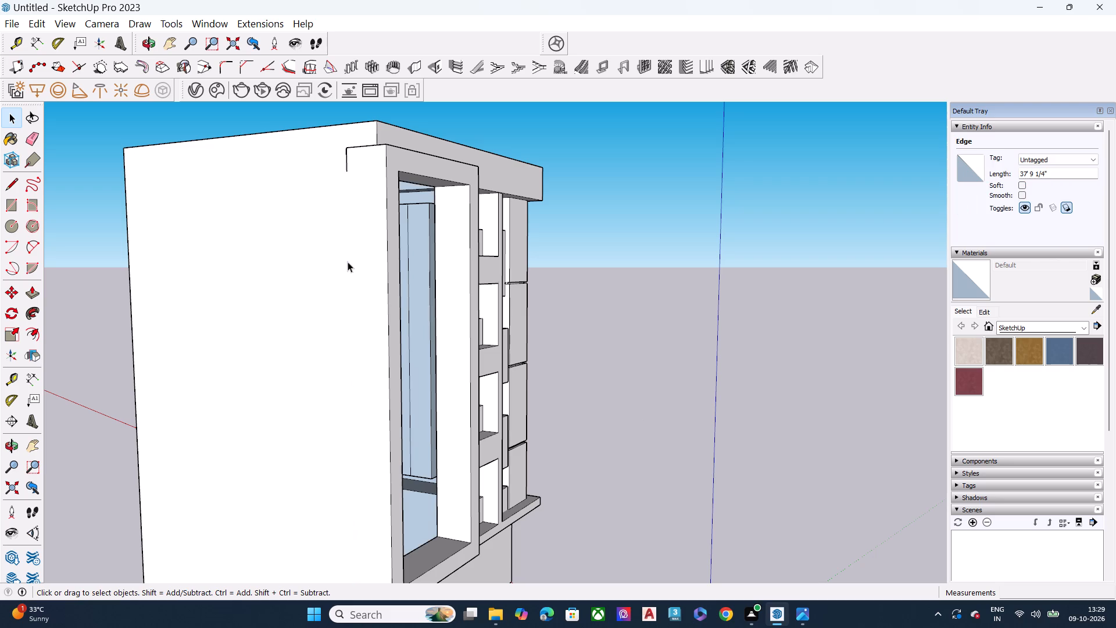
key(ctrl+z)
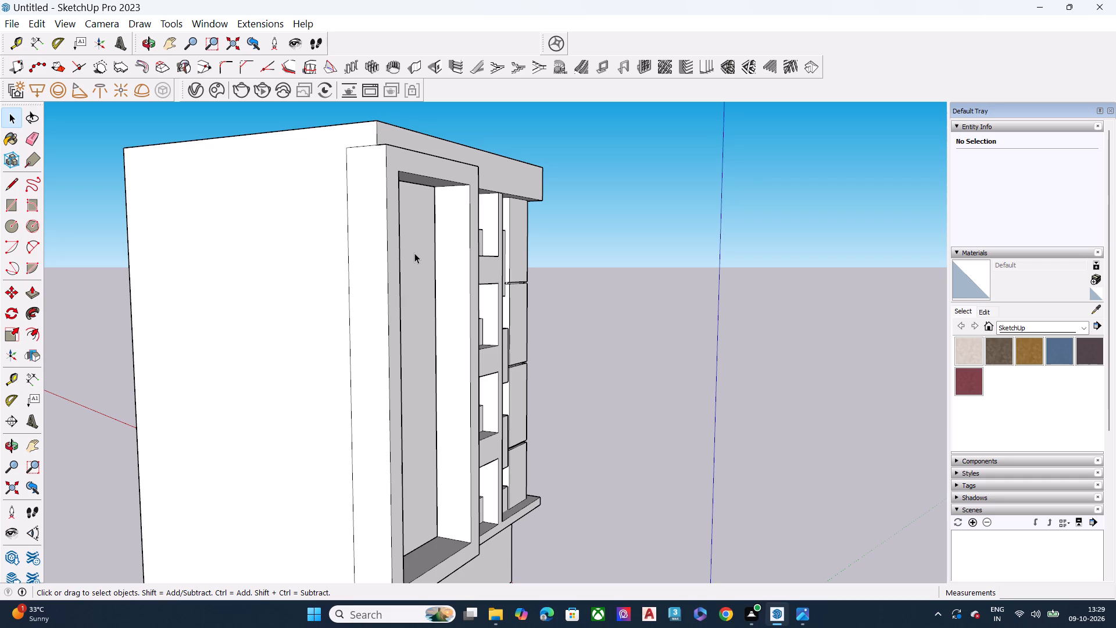
Push/Pull the front face of the comb-shaped slatted strip on the corner's right-hand side outward by about 1' 1/2".
scroll(571, 238, down, 2)
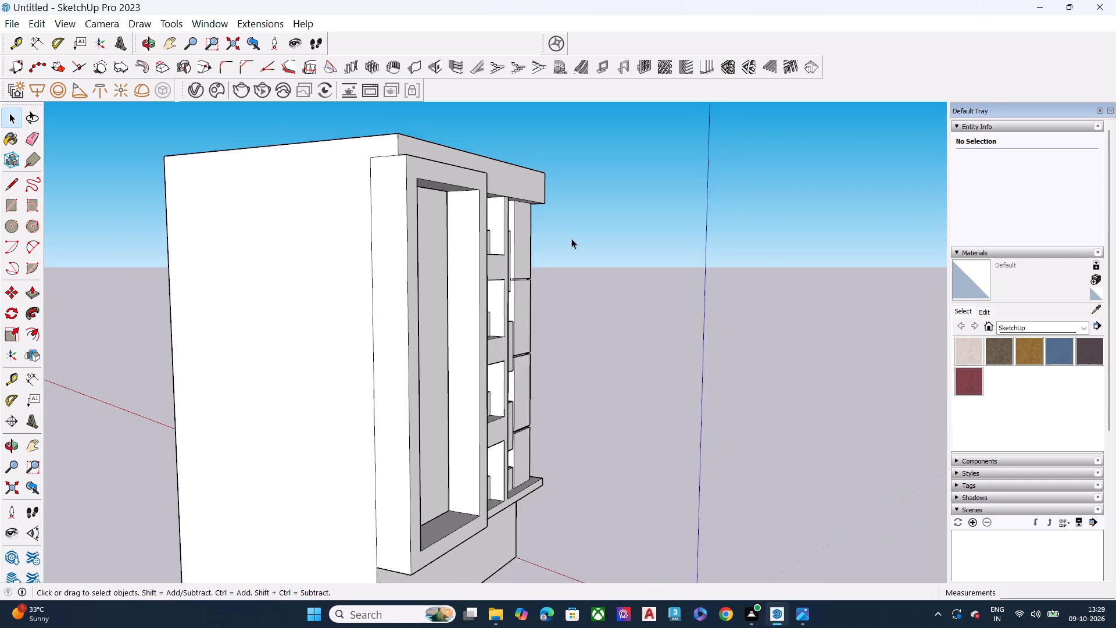
scroll(571, 238, down, 2)
middle_drag(557, 267, 319, 273)
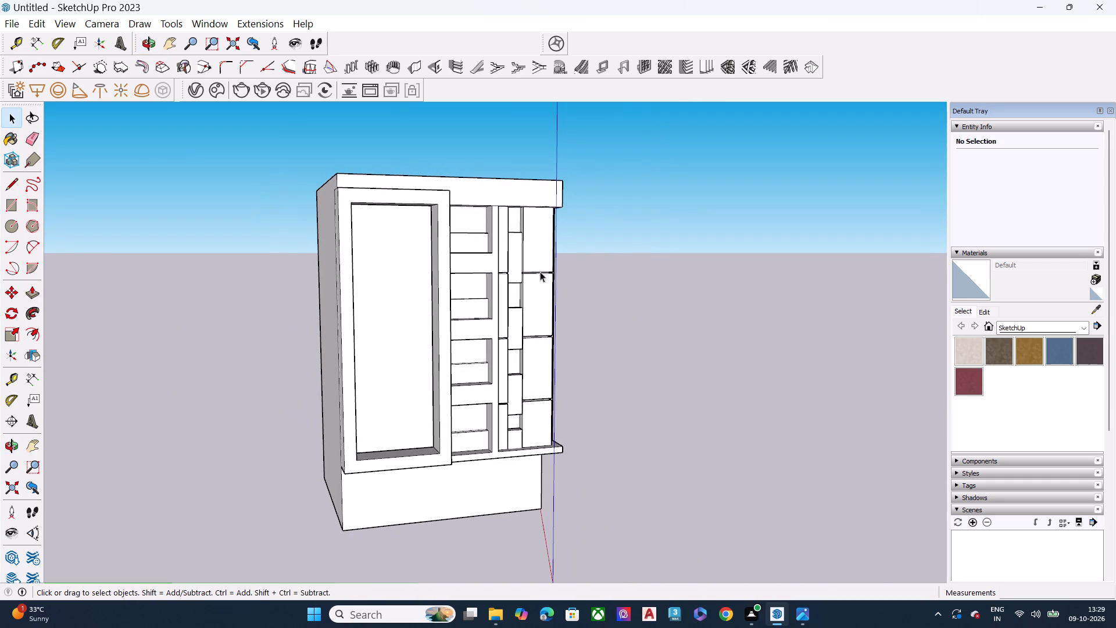
middle_drag(540, 272, 342, 276)
middle_drag(552, 273, 314, 292)
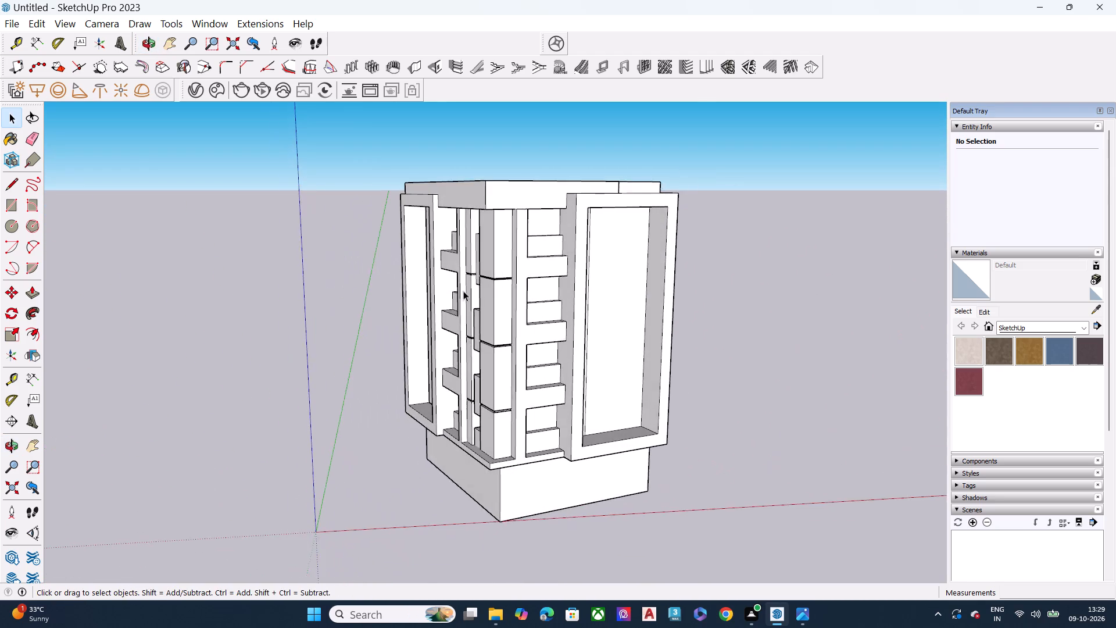
scroll(500, 286, up, 7)
middle_drag(580, 260, 649, 279)
scroll(618, 267, up, 1)
click(575, 265)
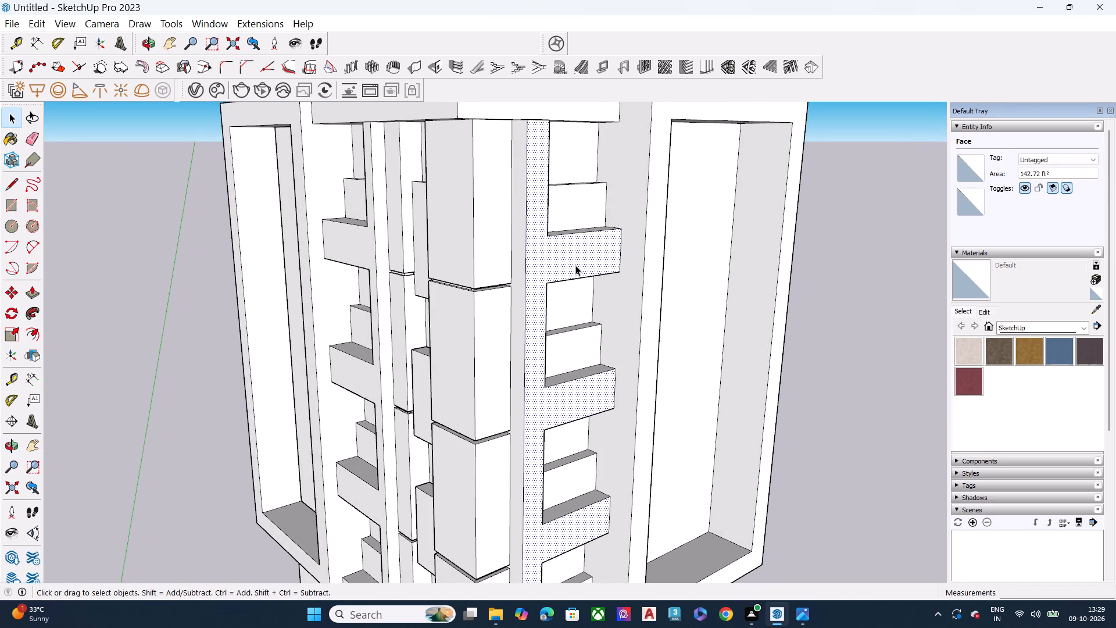
key(p)
click(550, 257)
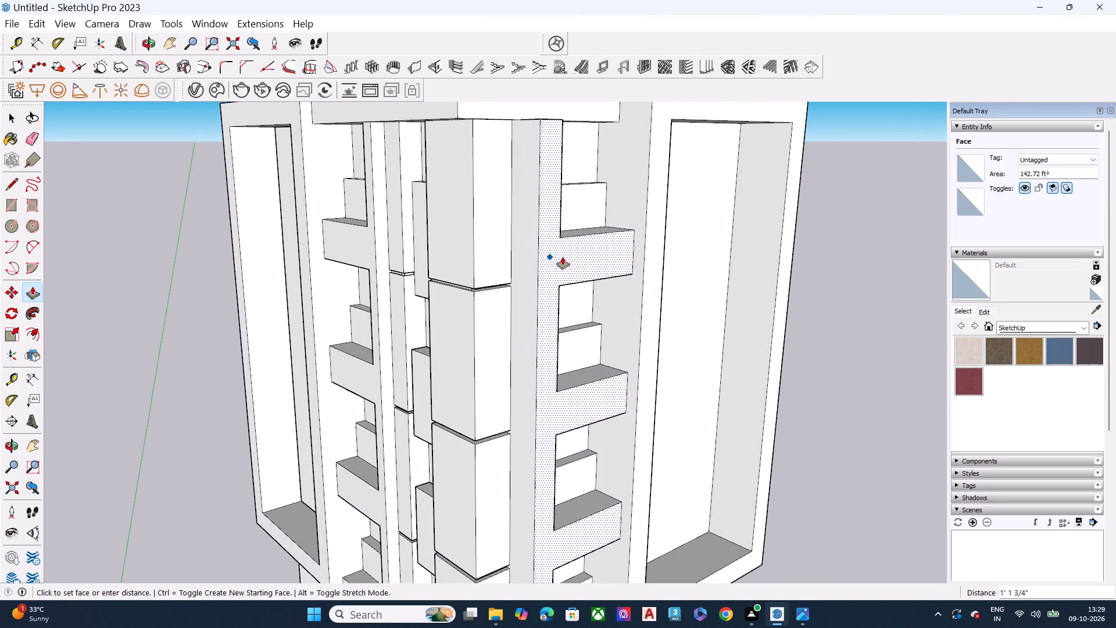
click(561, 257)
Adjust the same slatted strip's front face by about 1" with Push/Pull.
scroll(603, 270, down, 4)
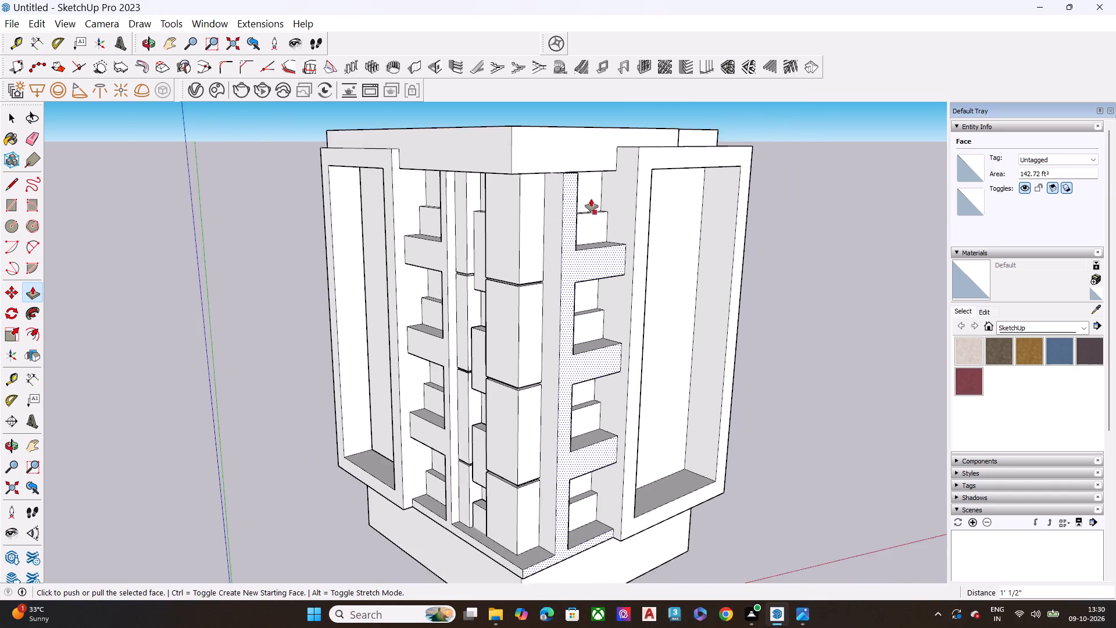
scroll(575, 162, up, 5)
click(561, 156)
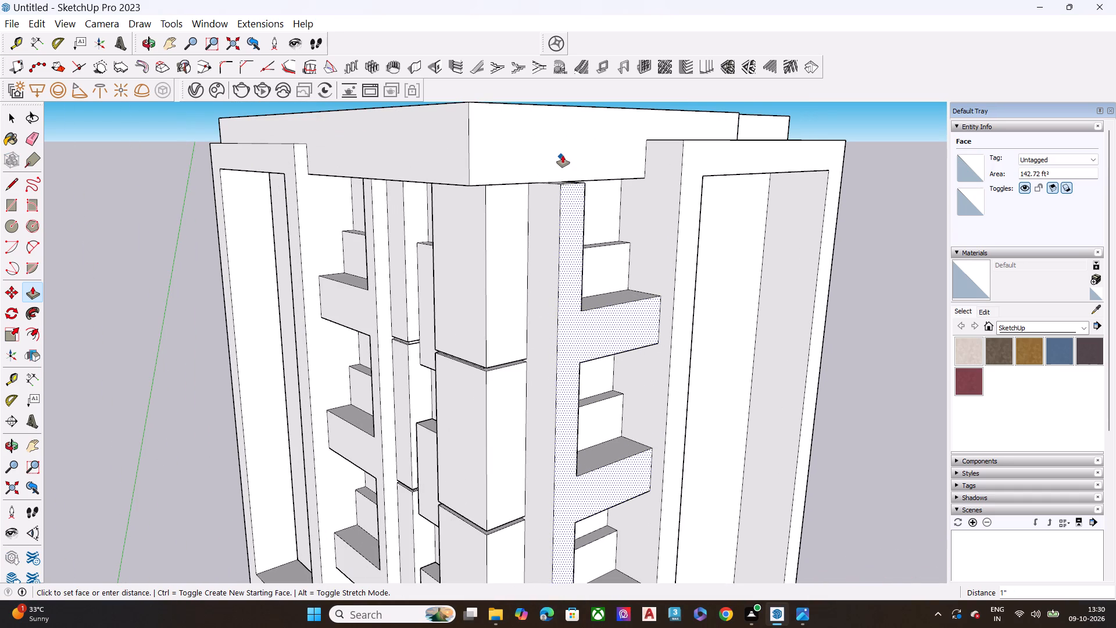
click(563, 155)
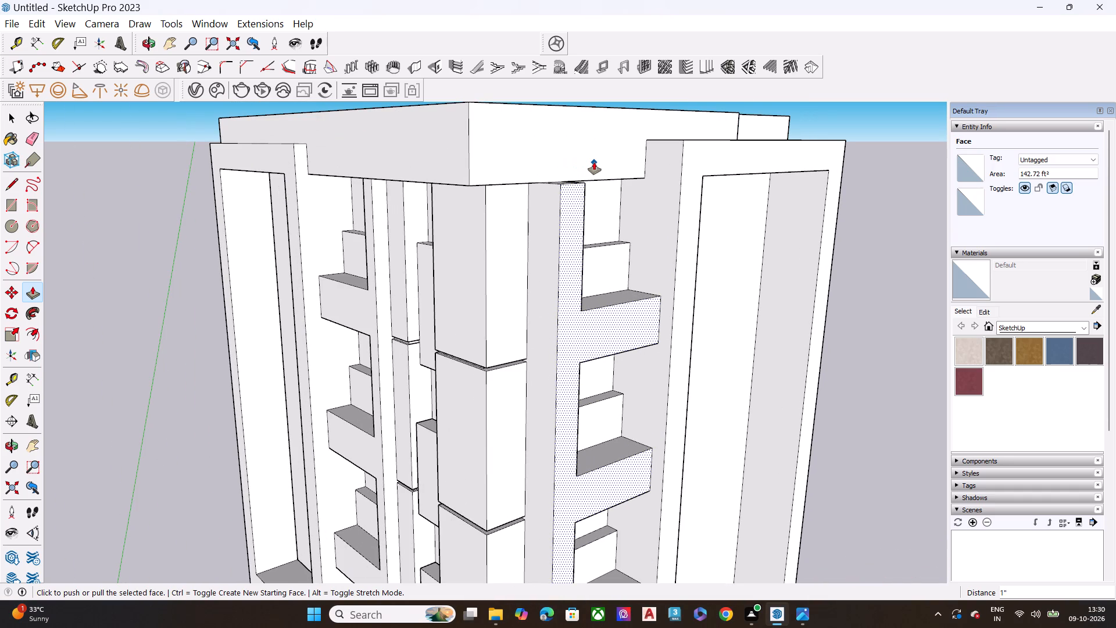
Push/Pull the top band's face above that slatted strip outward by 1' 8 3/4".
key(space)
click(602, 153)
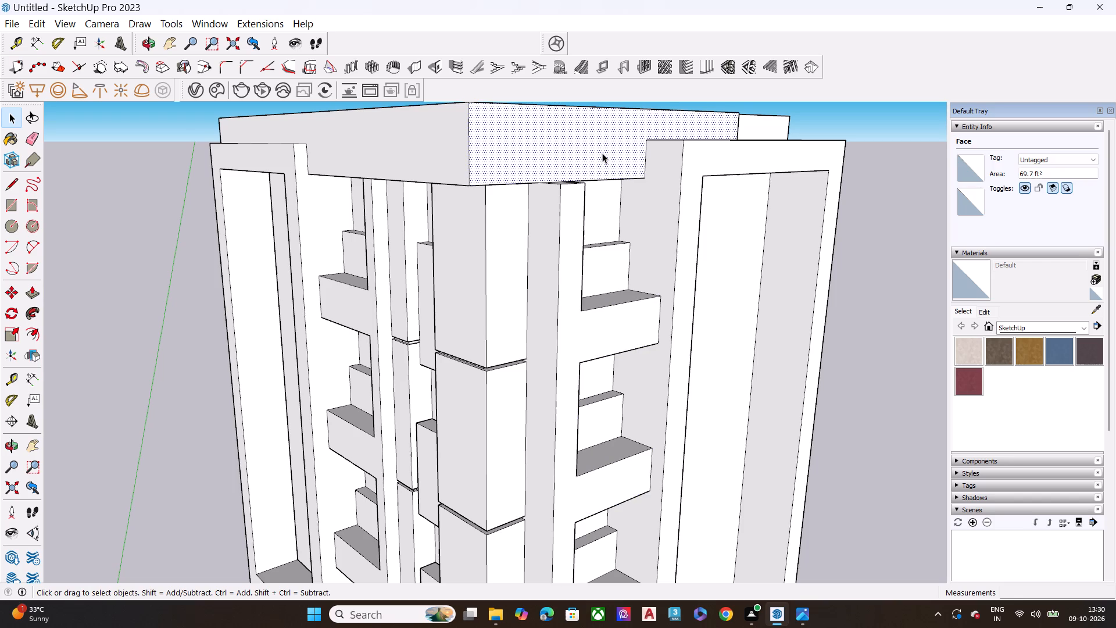
key(p)
click(599, 151)
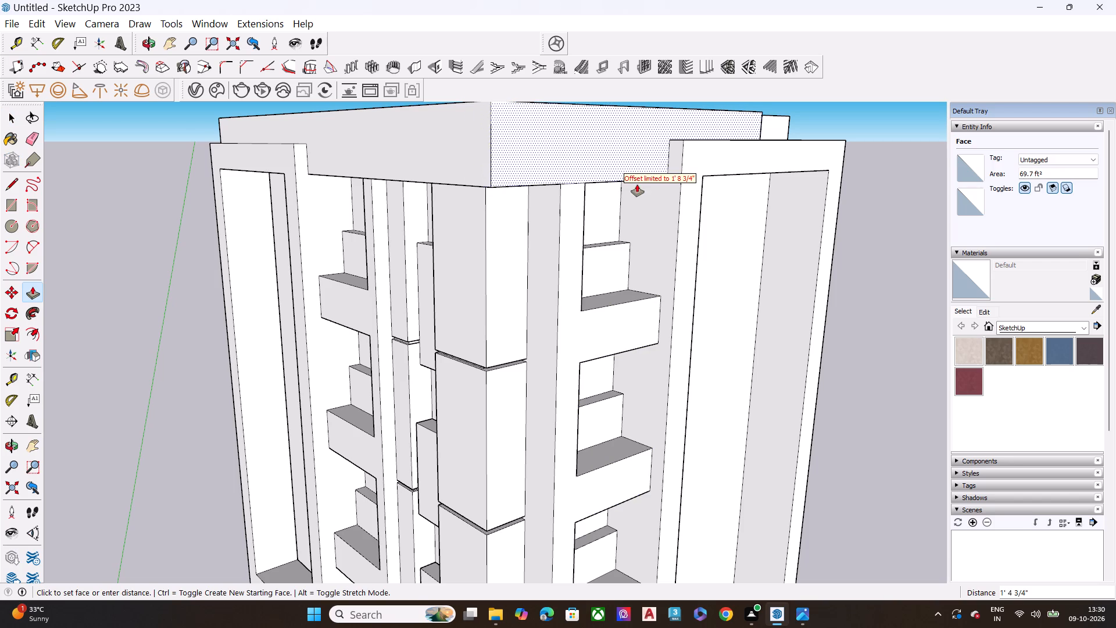
click(644, 189)
scroll(602, 225, down, 3)
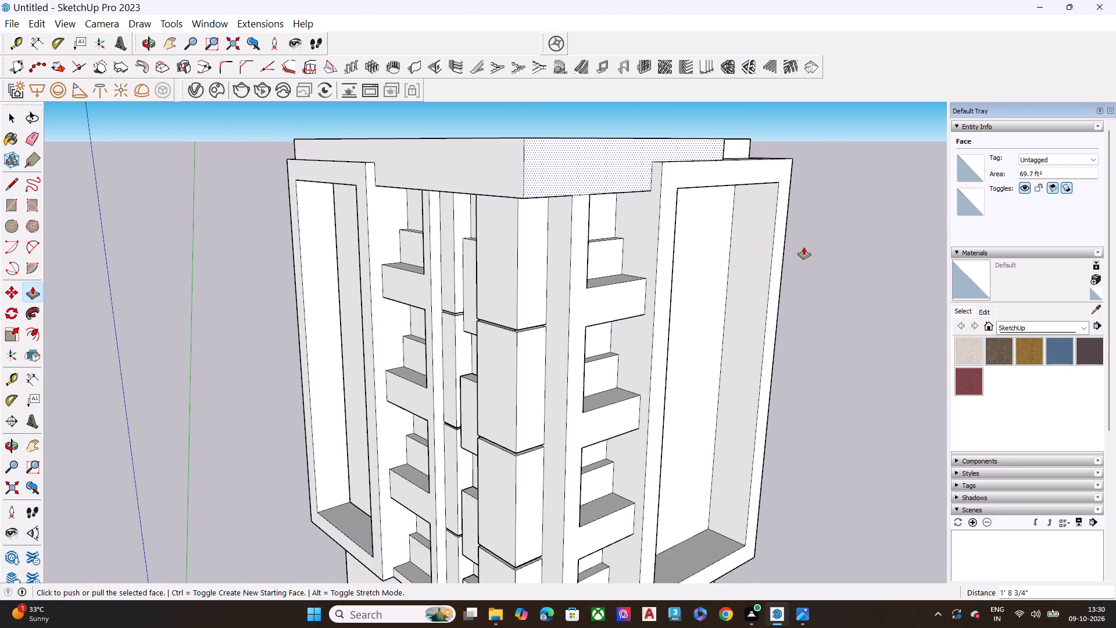
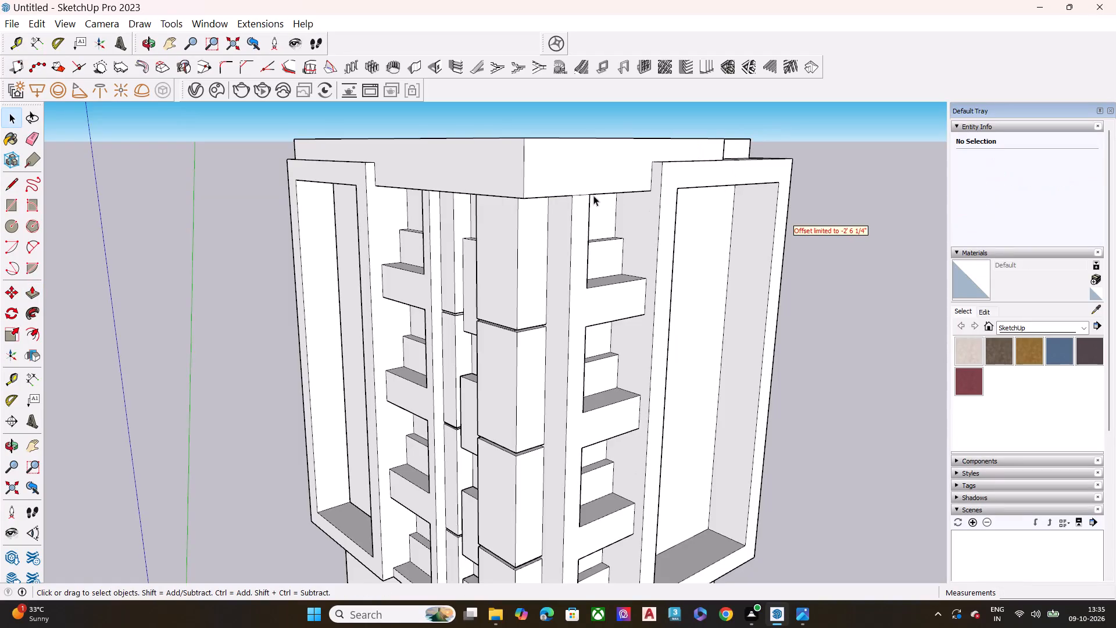
Examine the tower from several sides, checking the top band, slatted strips, corner blocks and projecting frames.
middle_drag(606, 196, 623, 190)
key(space)
scroll(648, 175, down, 5)
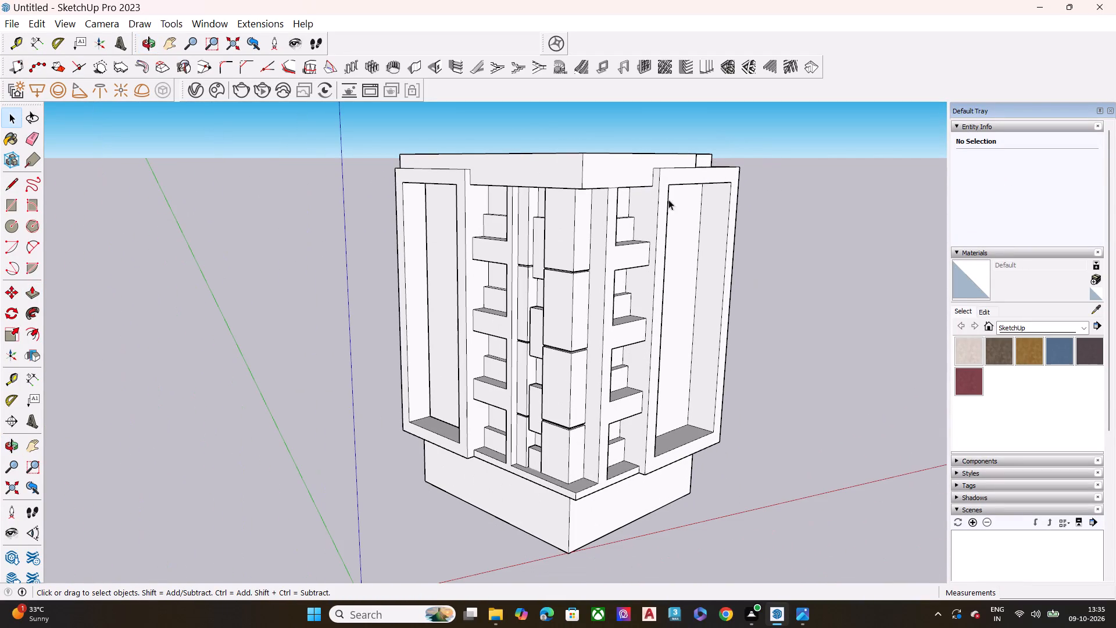
middle_drag(650, 472, 661, 399)
scroll(661, 399, up, 6)
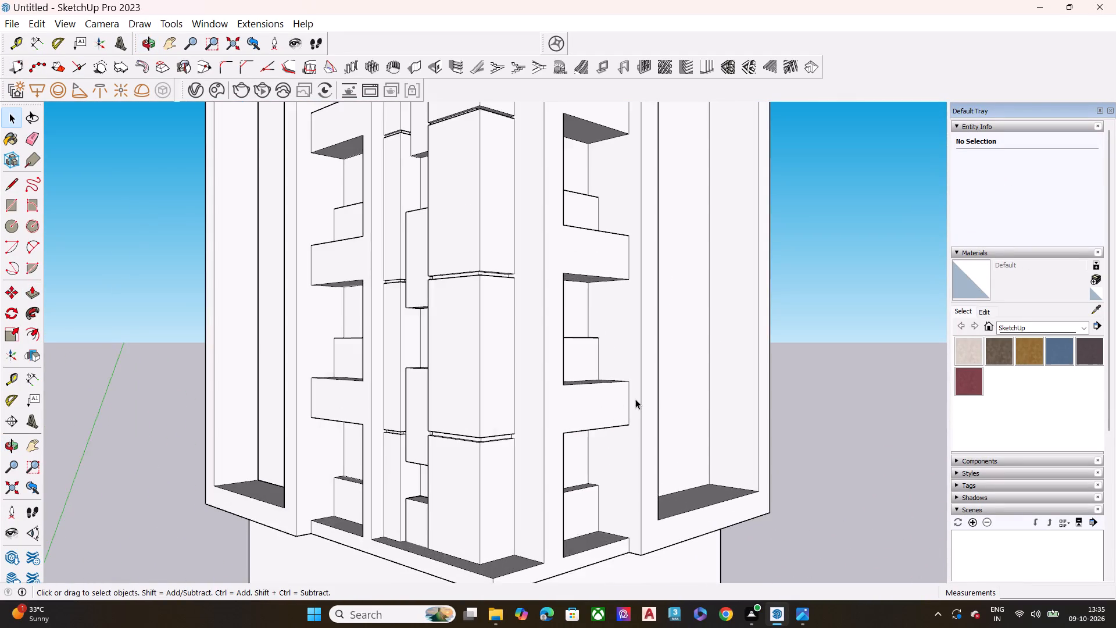
scroll(573, 398, down, 5)
middle_drag(536, 390, 747, 394)
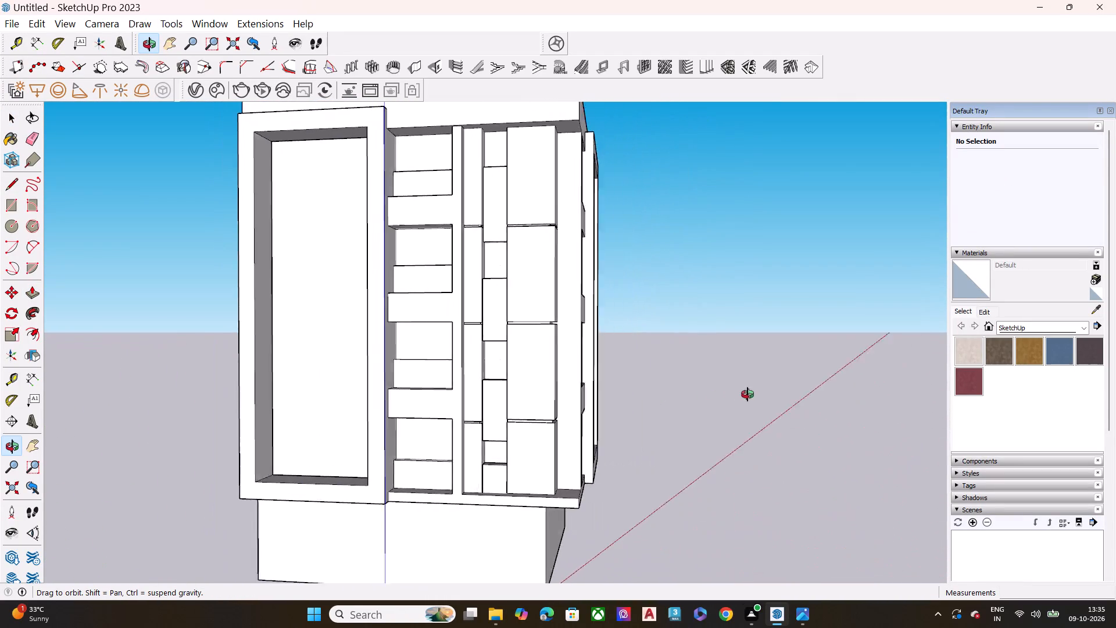
middle_drag(747, 394, 437, 408)
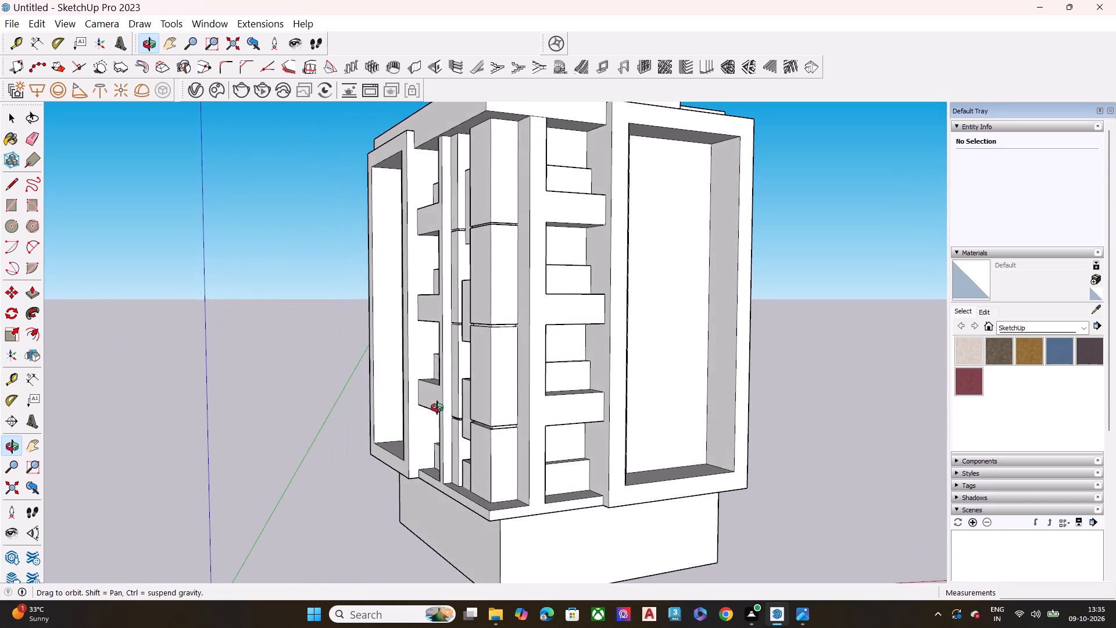
middle_drag(437, 408, 627, 444)
scroll(627, 444, down, 1)
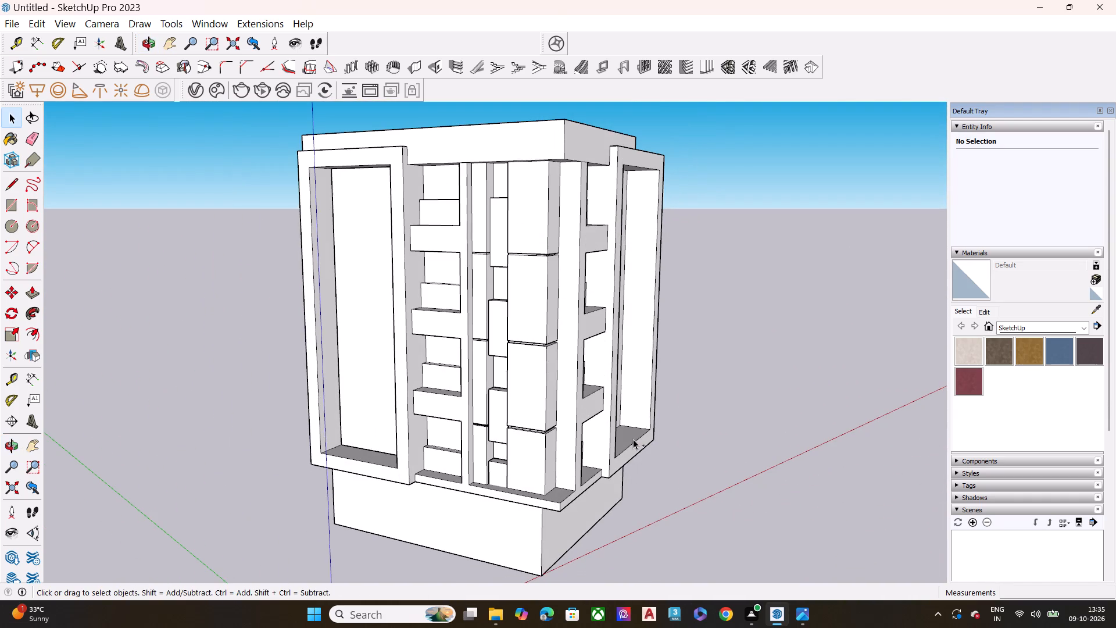
Save the model in the Documents folder as a SketchUp file named "Elevation of apart ment".
key(ctrl+s)
key(BackSpace)
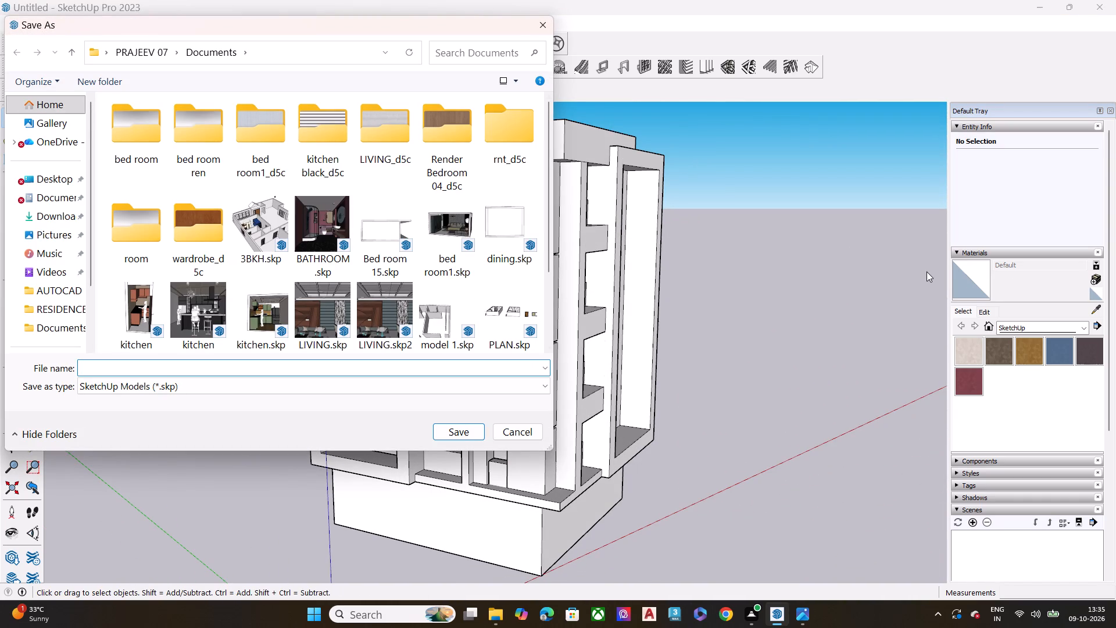
text(el)
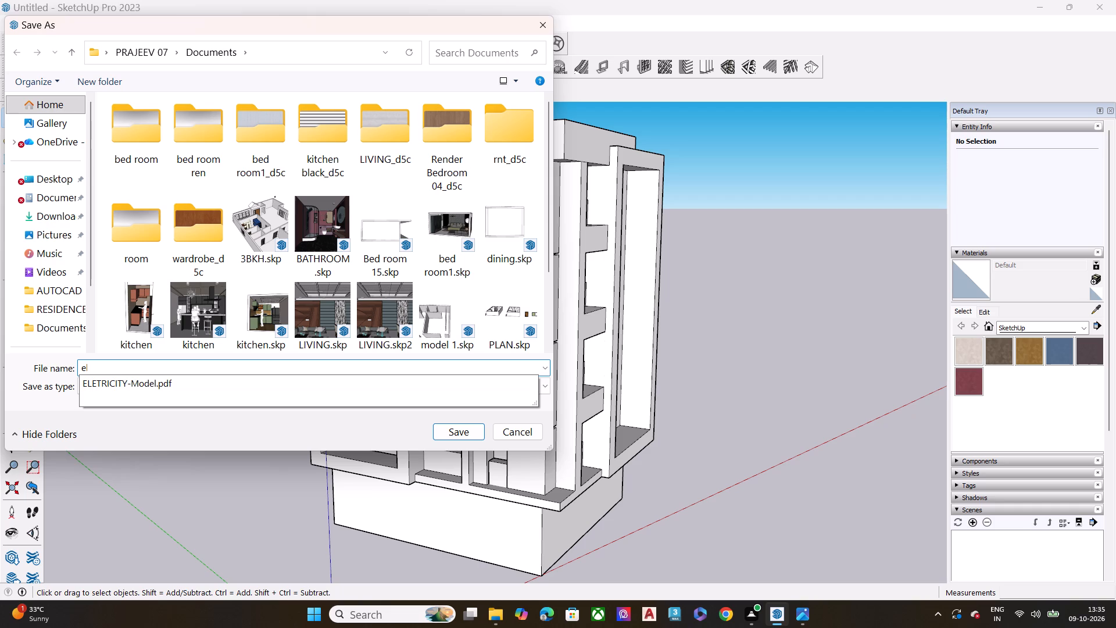
key(BackSpace)
key(BackSpace)
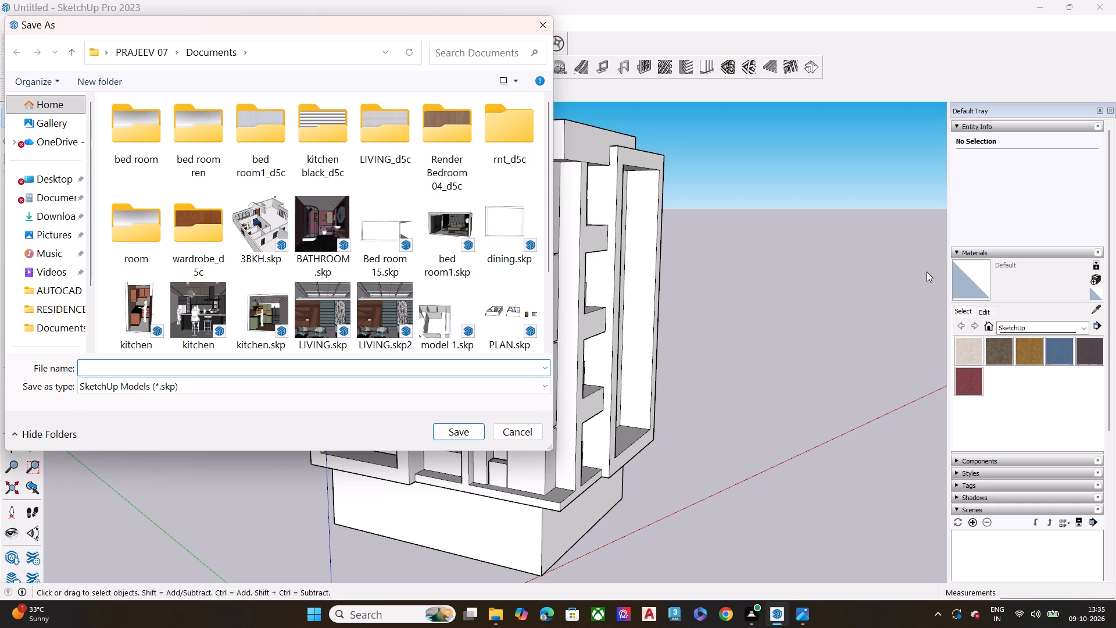
key(e)
text(levation)
key(space)
text(of)
key(space)
text(apart)
key(BackSpace)
key(BackSpace)
key(BackSpace)
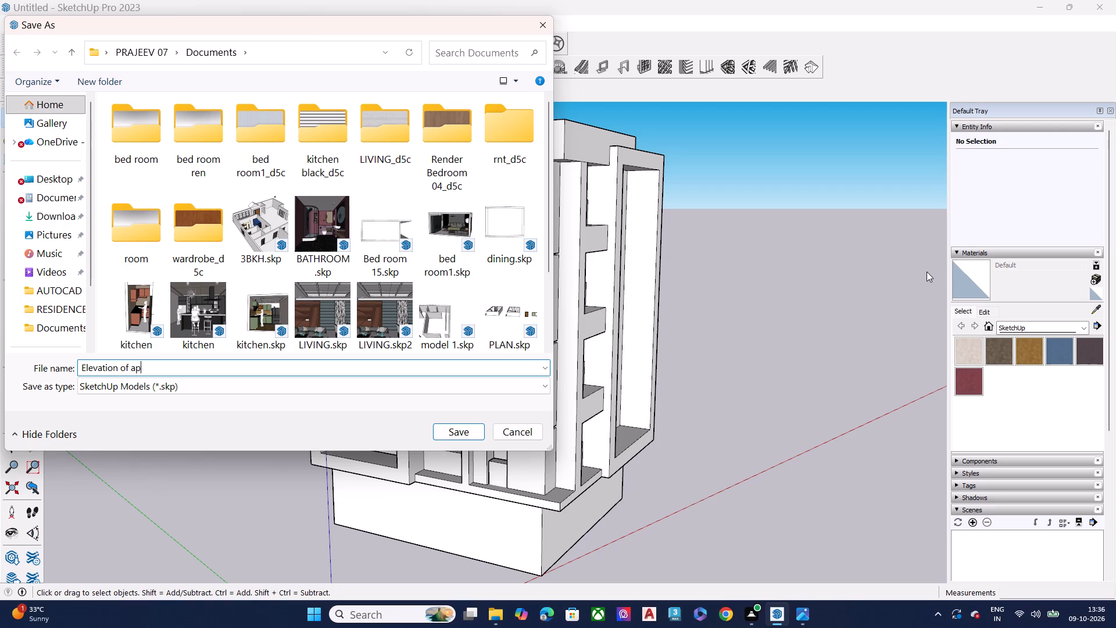
key(BackSpace)
key(BackSpace)
key(shift+a)
text(part)
key(BackSpace)
key(BackSpace)
key(BackSpace)
key(BackSpace)
key(BackSpace)
key(a)
text(part men)
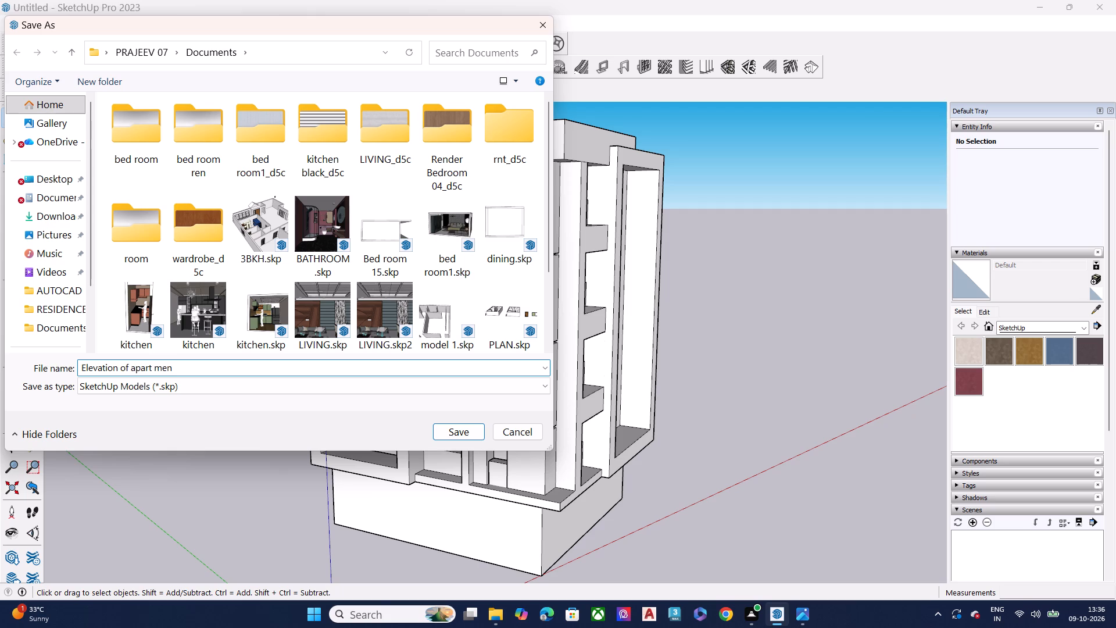
key(t)
key(Return)
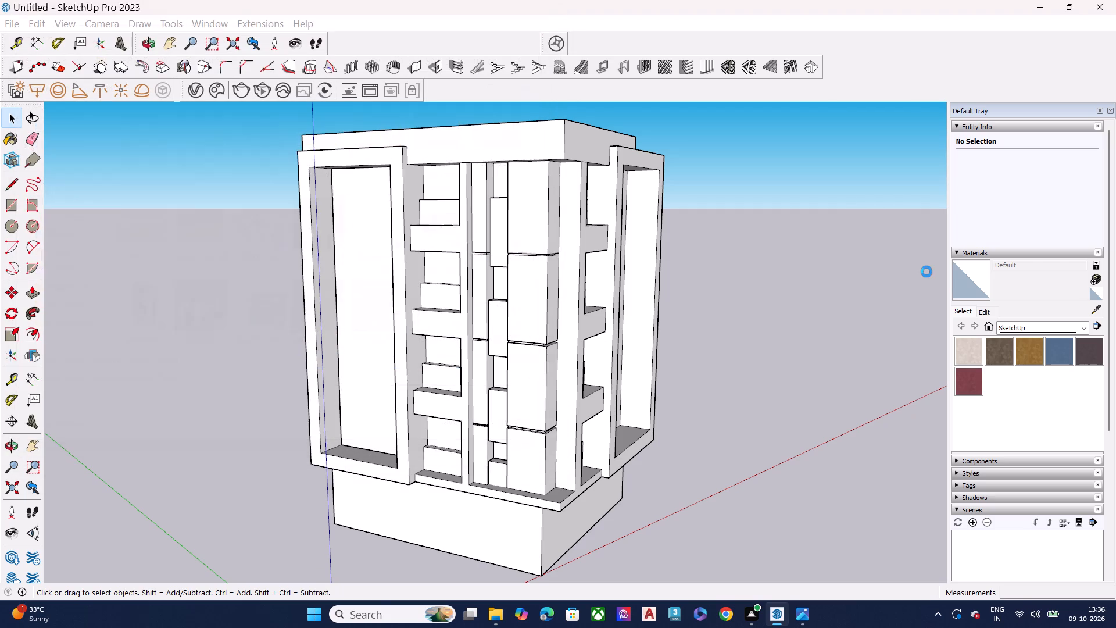
Examine the top band, stacked corner blocks and both adjoining facades from above and from eye level.
scroll(442, 126, down, 3)
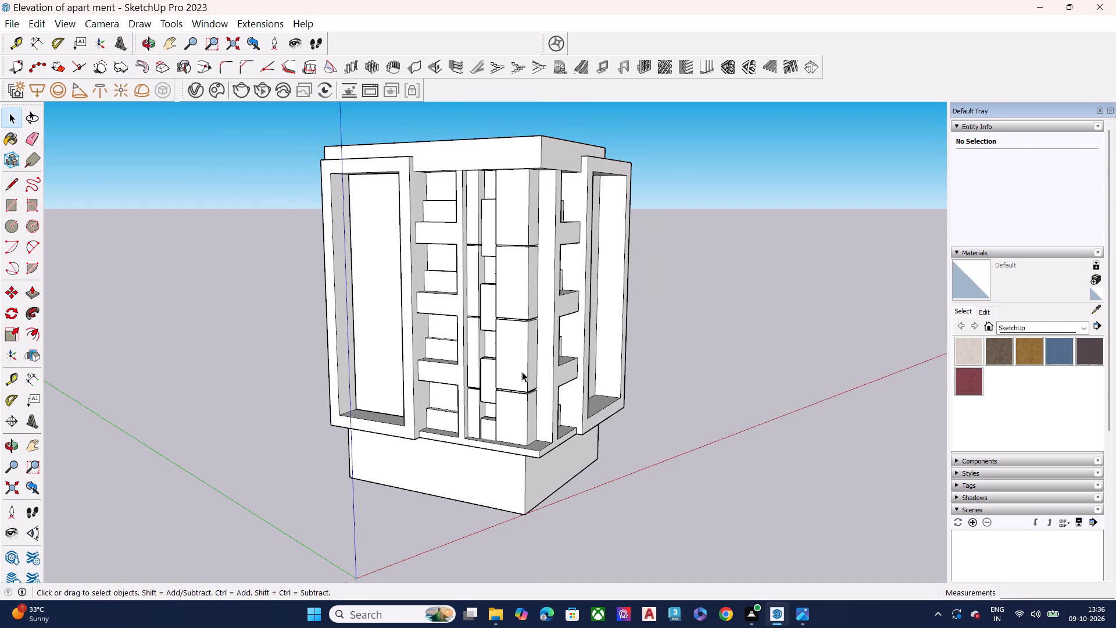
middle_drag(522, 372, 547, 273)
scroll(547, 274, up, 1)
middle_drag(547, 273, 551, 260)
scroll(524, 222, up, 5)
middle_drag(544, 226, 321, 318)
scroll(518, 220, up, 6)
scroll(523, 215, down, 14)
middle_drag(579, 268, 539, 359)
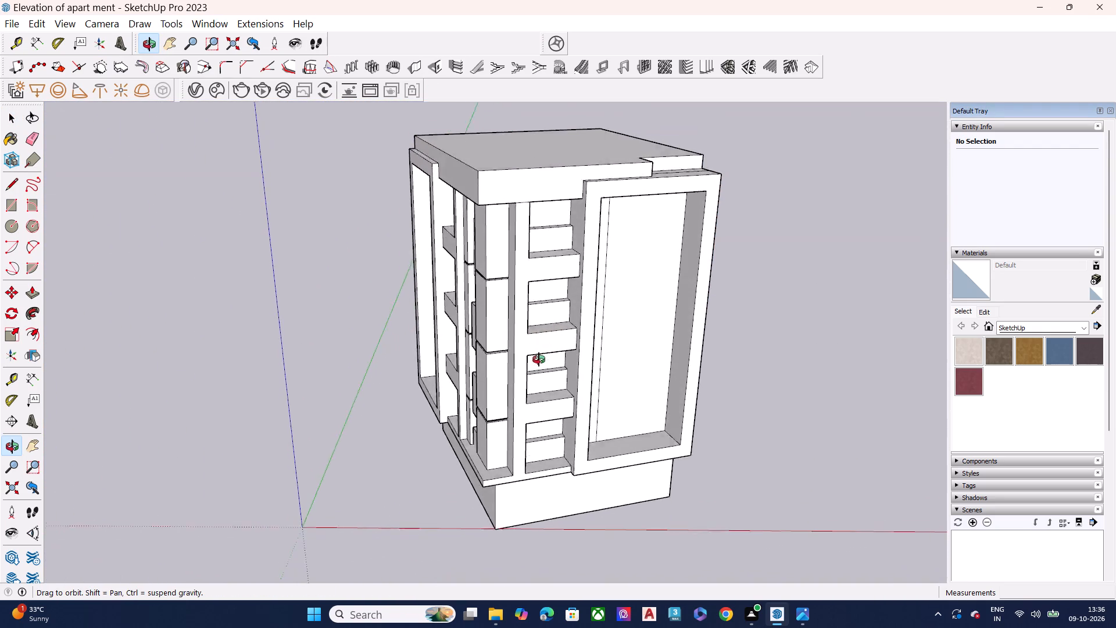
middle_drag(539, 359, 491, 320)
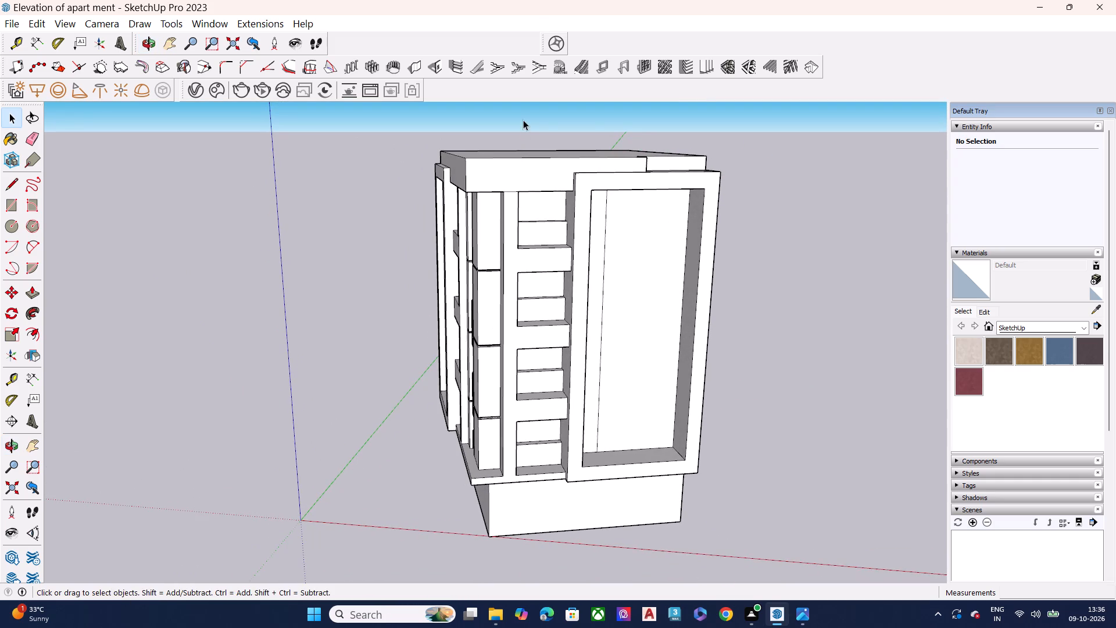
middle_drag(524, 120, 617, 139)
scroll(627, 153, up, 7)
scroll(617, 160, down, 6)
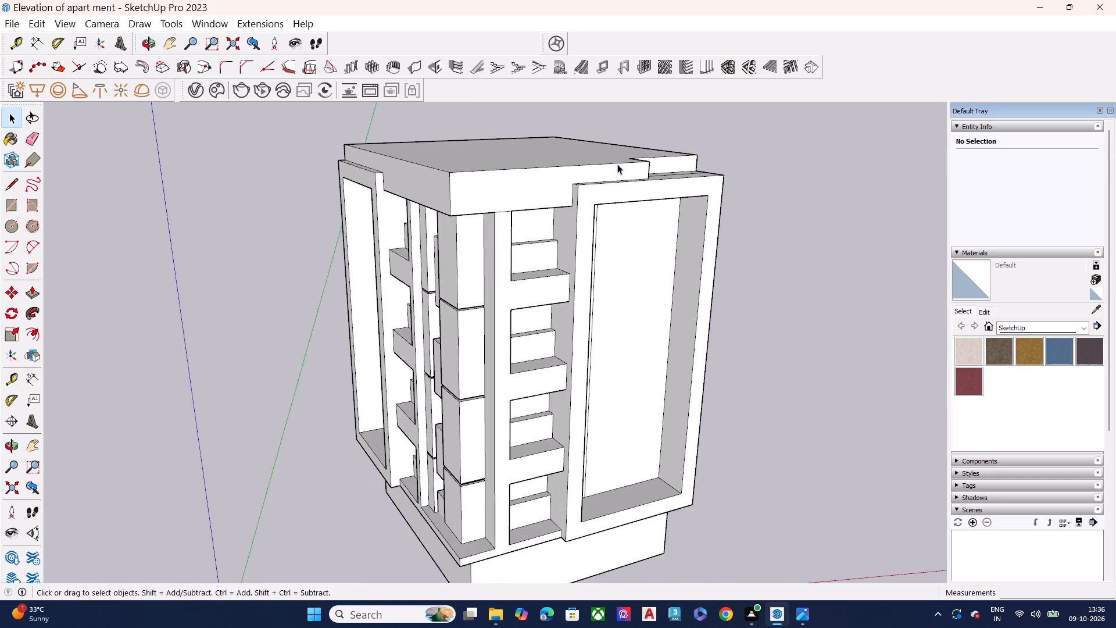
scroll(617, 164, down, 5)
middle_drag(471, 170, 502, 134)
scroll(528, 153, up, 2)
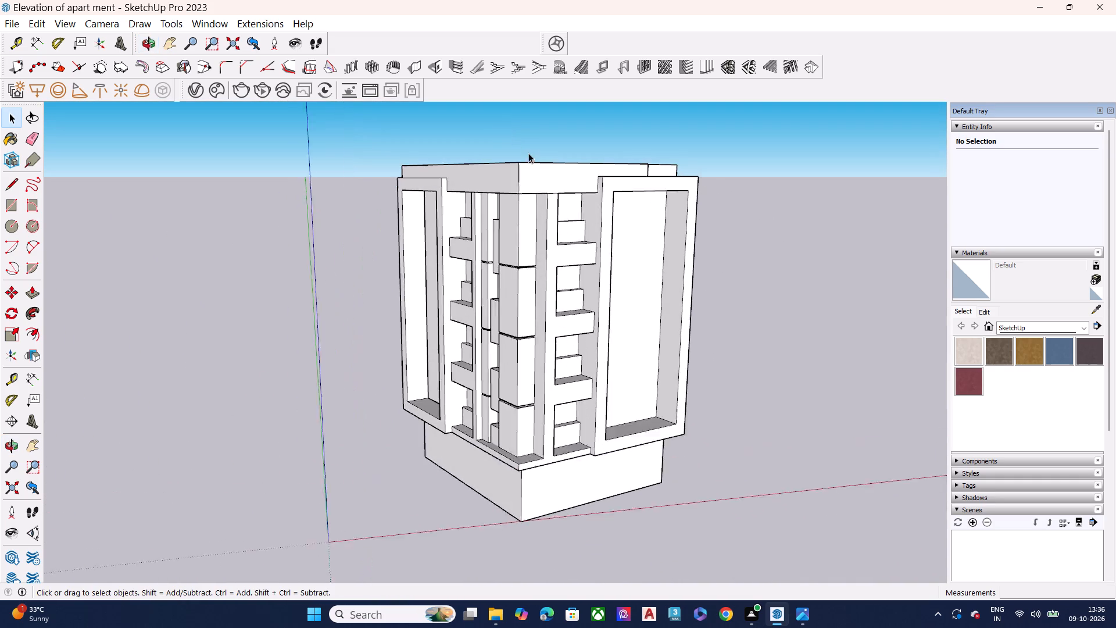
scroll(528, 153, up, 3)
middle_drag(642, 213, 582, 162)
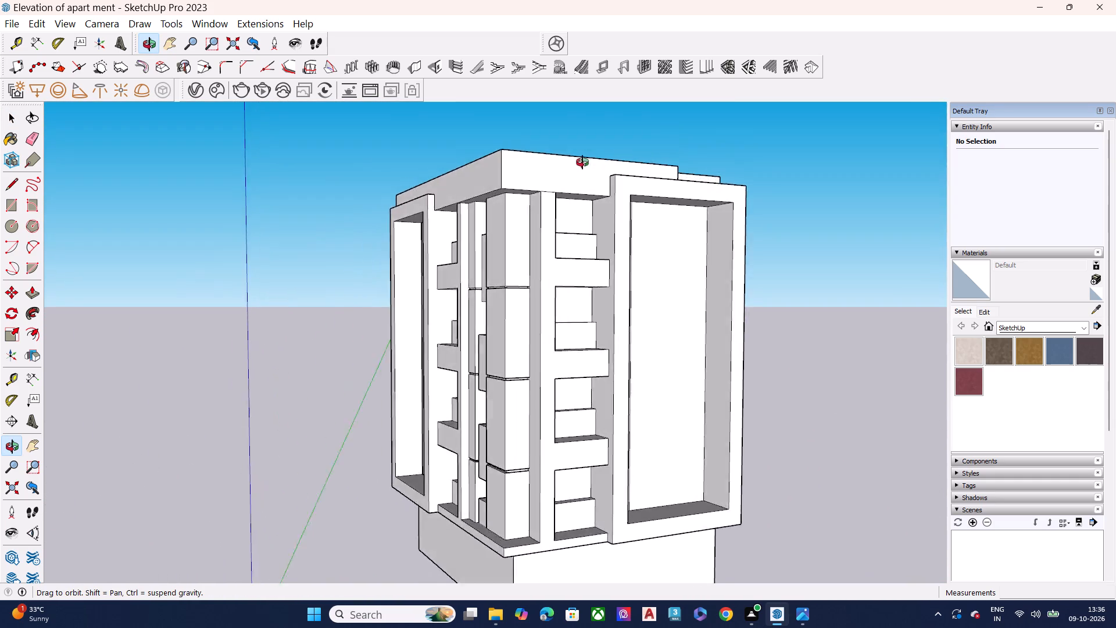
middle_drag(582, 162, 678, 195)
scroll(677, 195, up, 1)
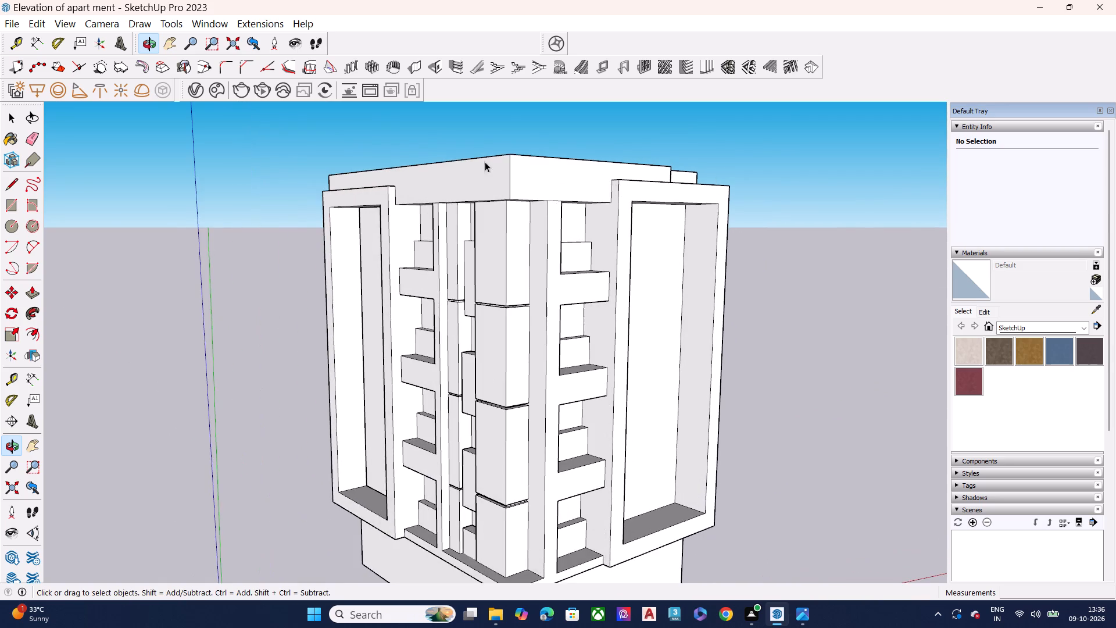
scroll(395, 176, down, 7)
scroll(405, 356, up, 7)
scroll(414, 343, down, 5)
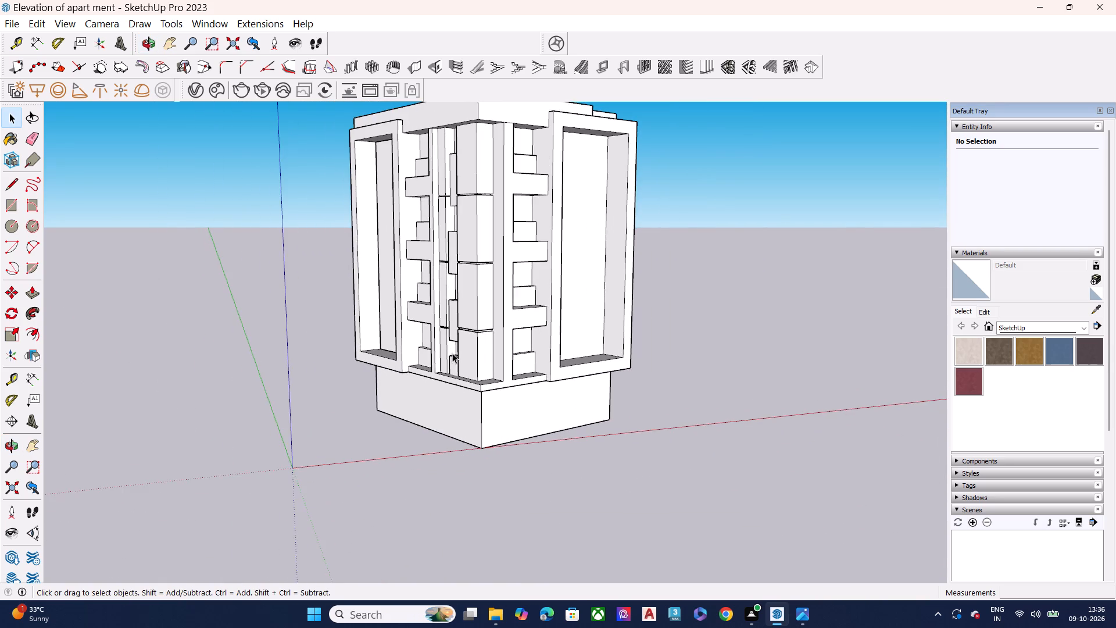
Examine the tower's lower part on both facades, where the frames and slatted strips meet the base.
middle_drag(453, 358, 707, 327)
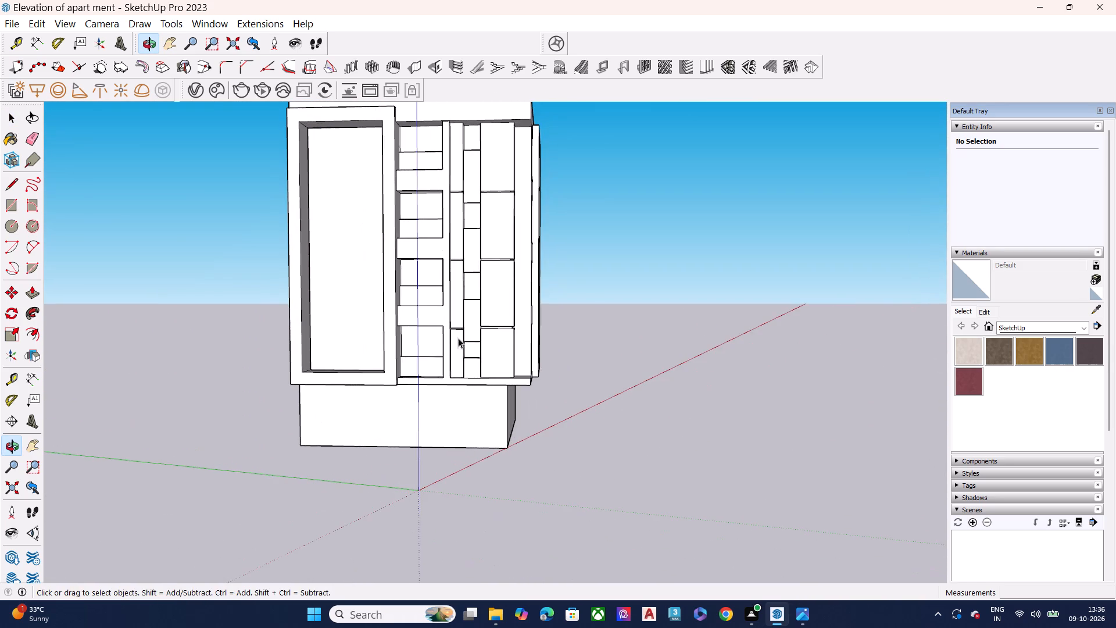
middle_drag(452, 337, 620, 338)
middle_drag(576, 345, 229, 379)
middle_drag(478, 361, 231, 388)
scroll(295, 365, up, 1)
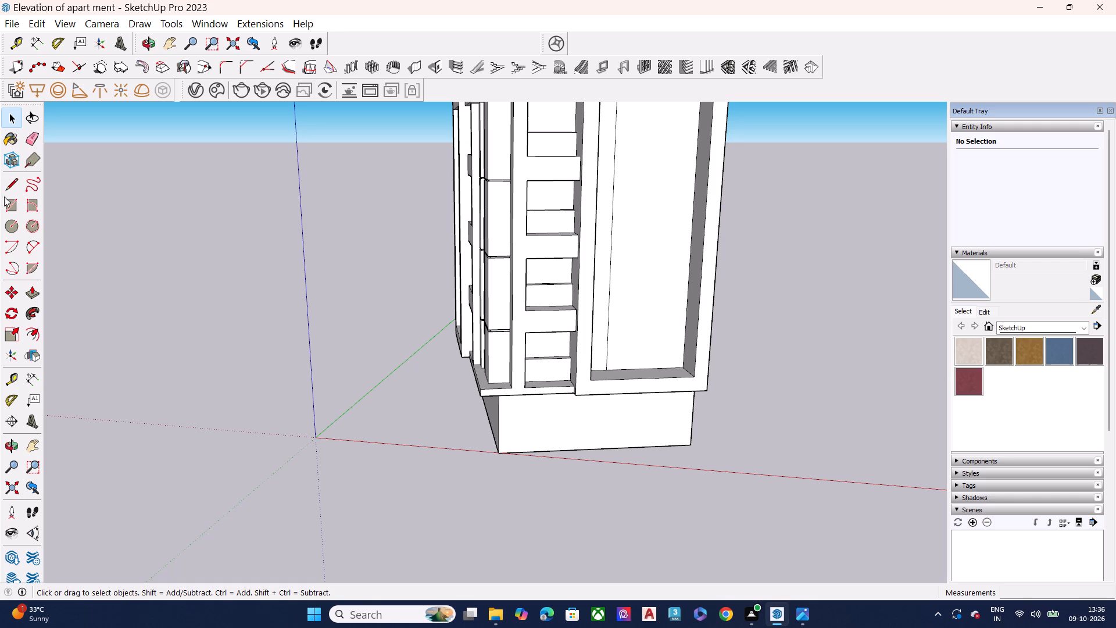
scroll(416, 387, down, 8)
middle_drag(433, 434, 548, 341)
scroll(546, 342, up, 9)
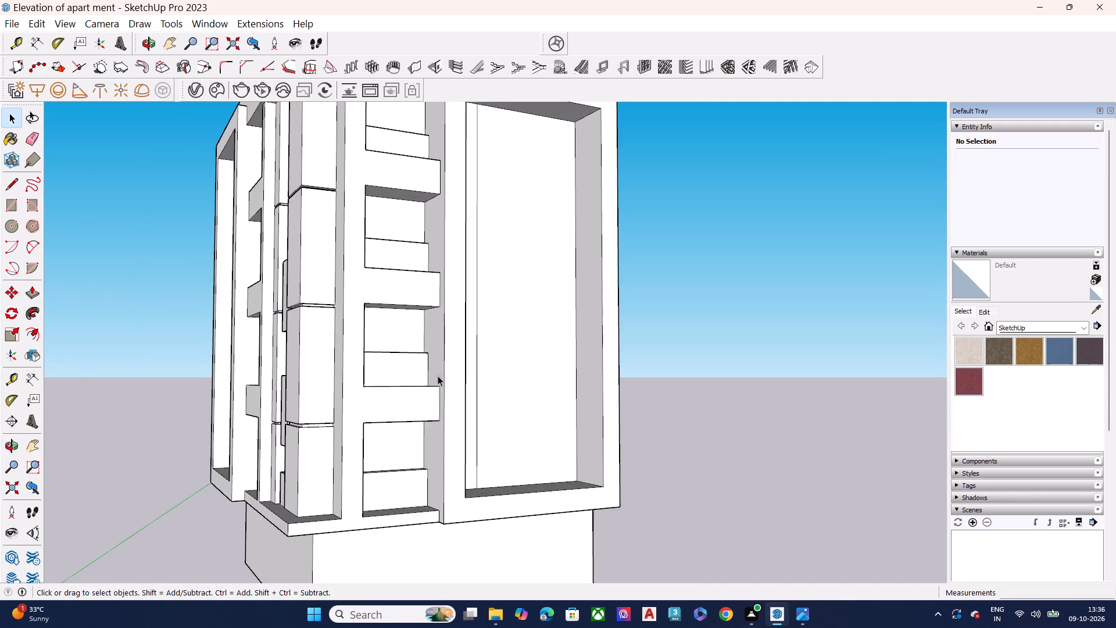
scroll(375, 380, down, 5)
Study the reference photo 1000093875.jpg in Photos for the facade's windows, balconies and louvred strip, and return to the SketchUp model.
click(805, 618)
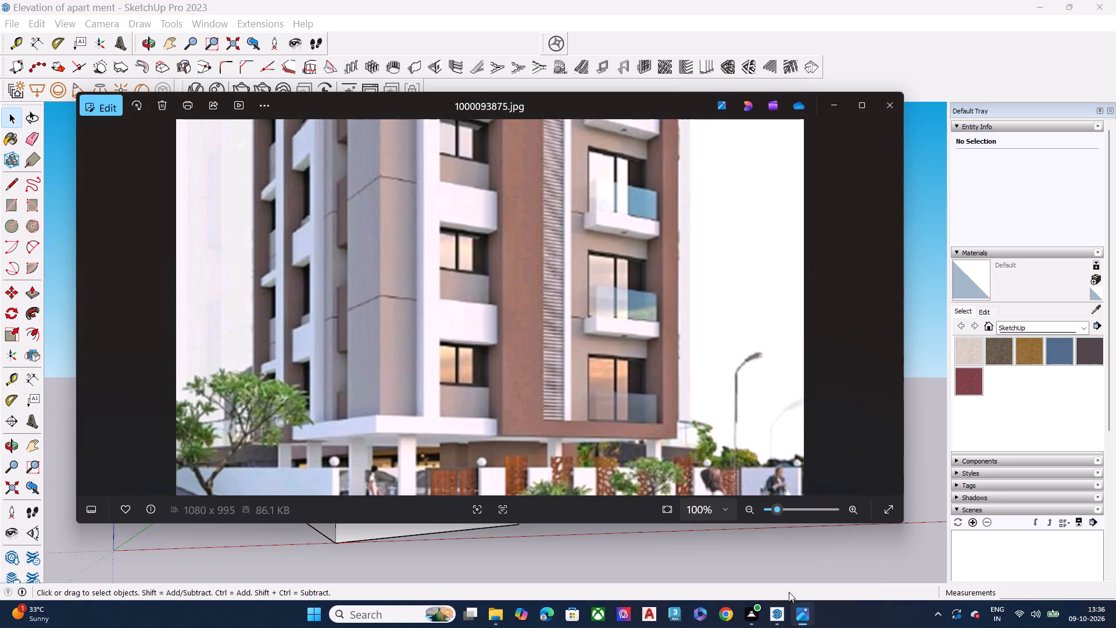
scroll(567, 405, down, 8)
scroll(553, 316, down, 4)
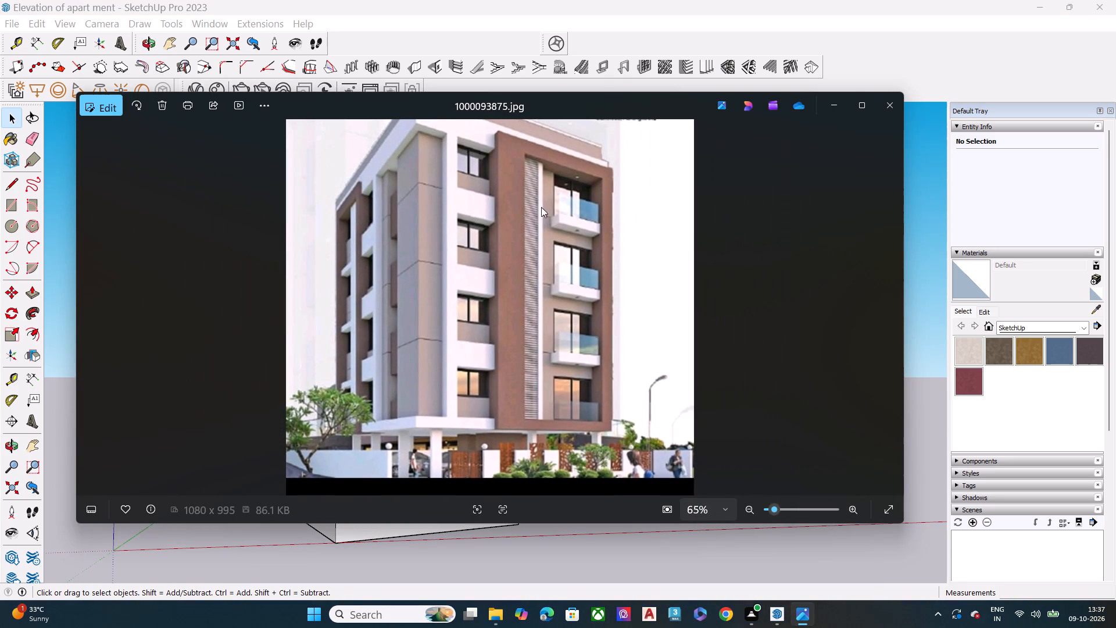
scroll(549, 187, up, 7)
middle_drag(617, 248, 580, 288)
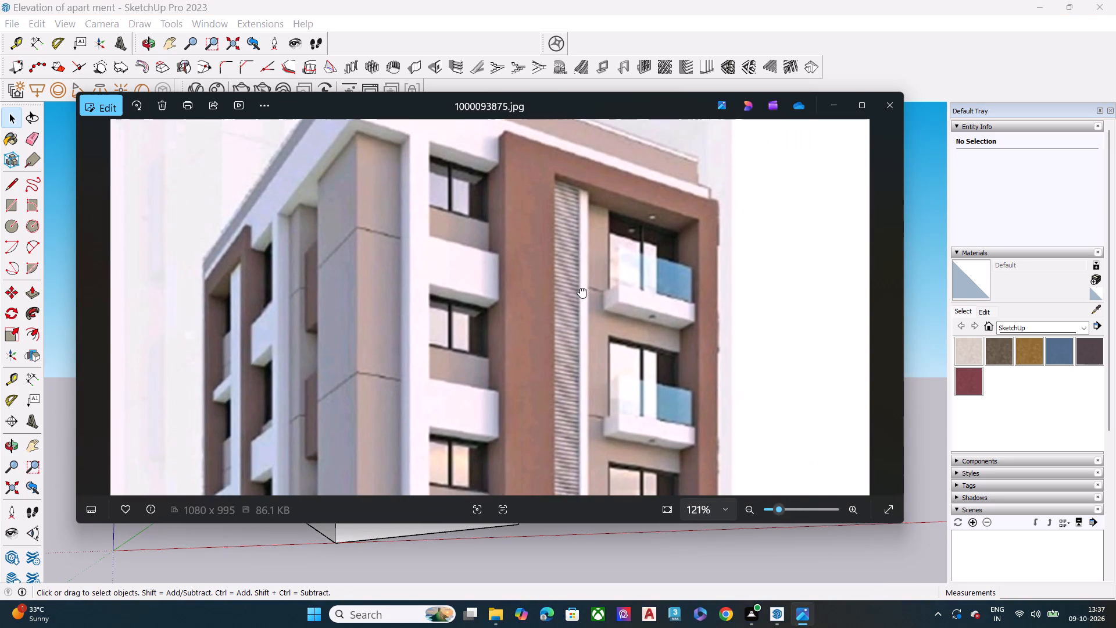
middle_drag(580, 288, 564, 266)
scroll(421, 241, down, 5)
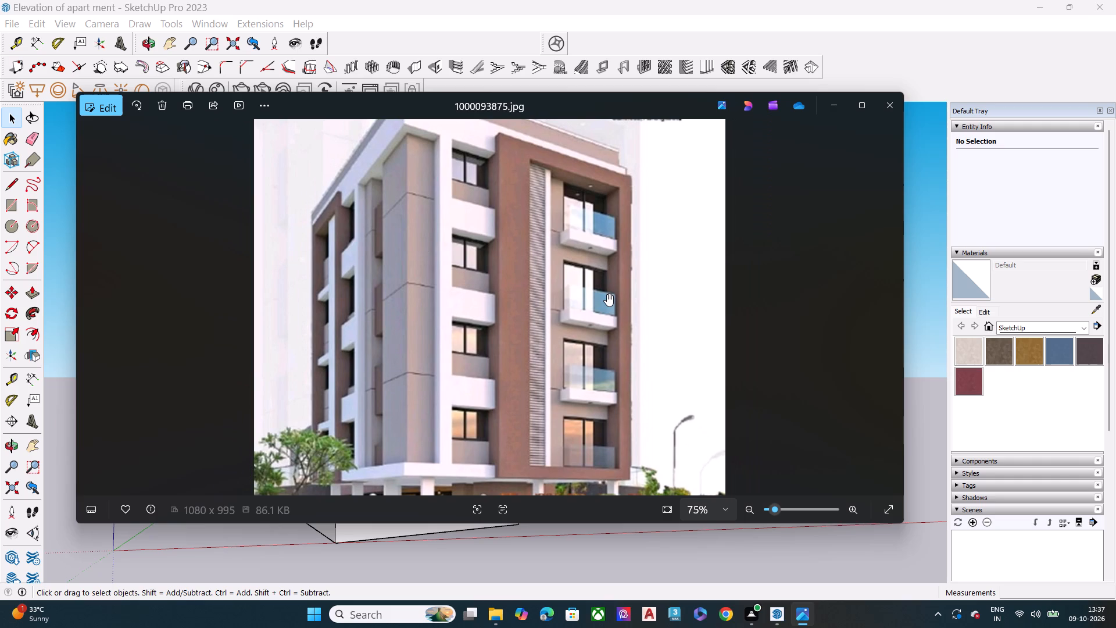
scroll(546, 406, up, 3)
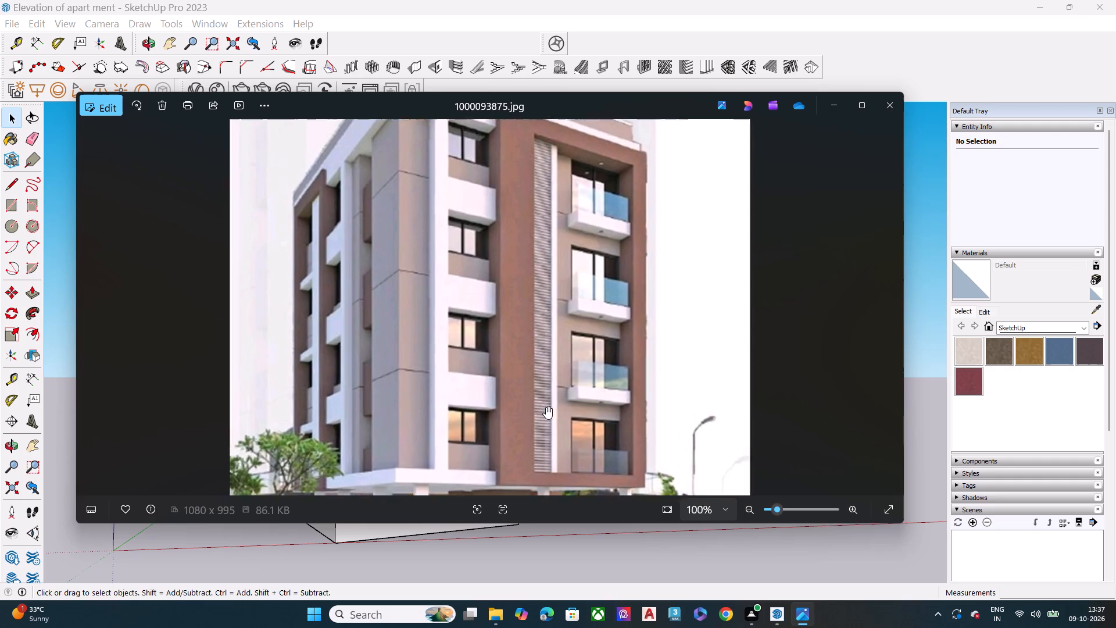
scroll(546, 406, up, 10)
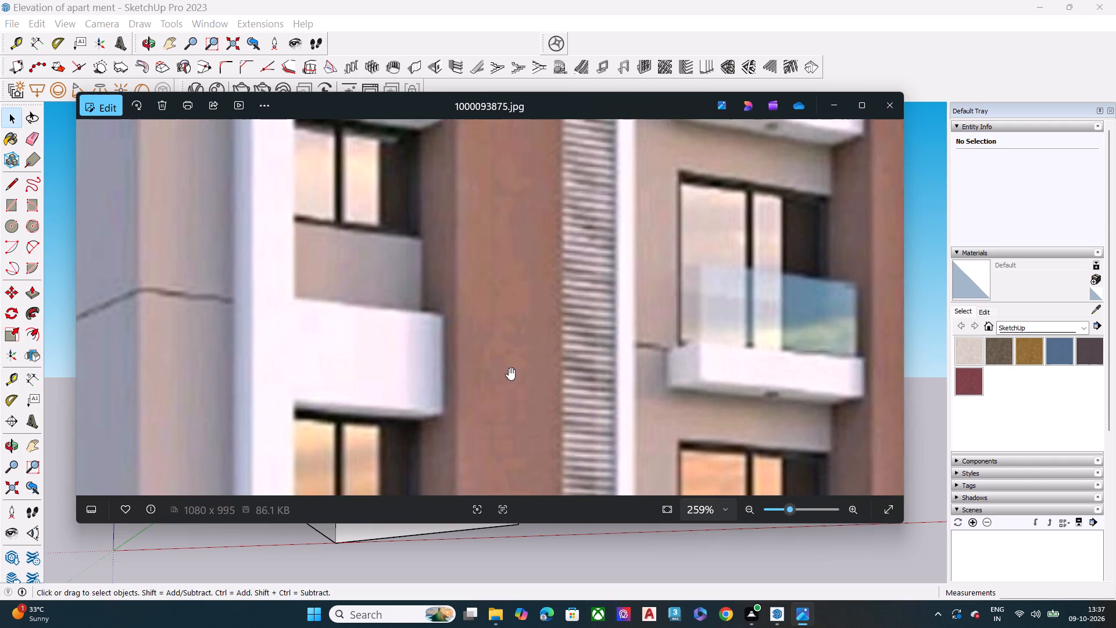
scroll(251, 290, down, 8)
scroll(394, 305, down, 8)
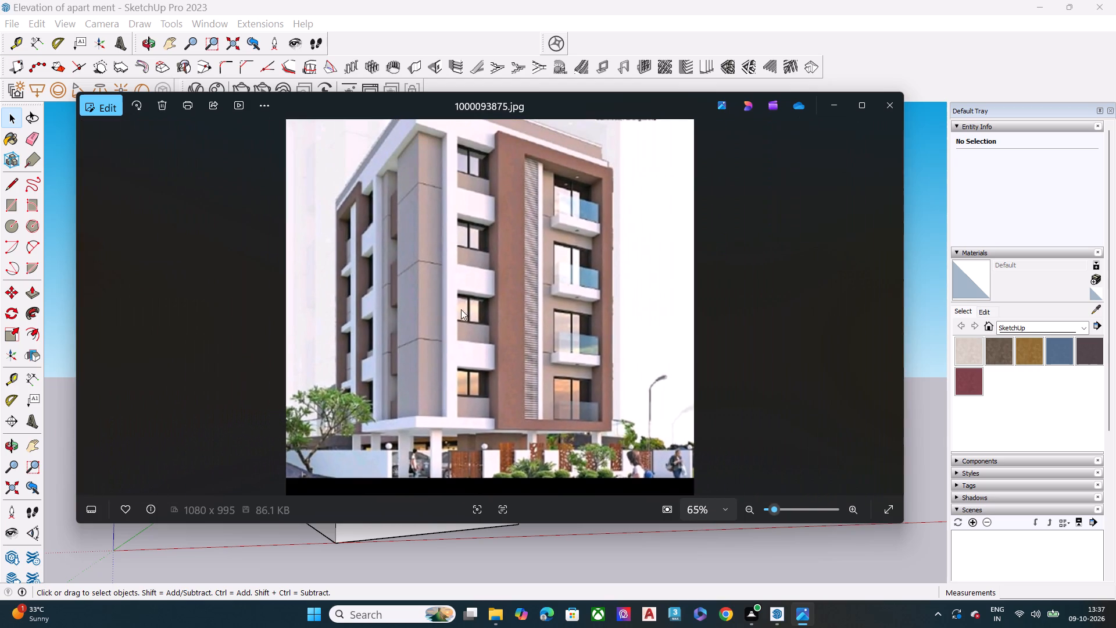
scroll(467, 316, down, 7)
click(831, 105)
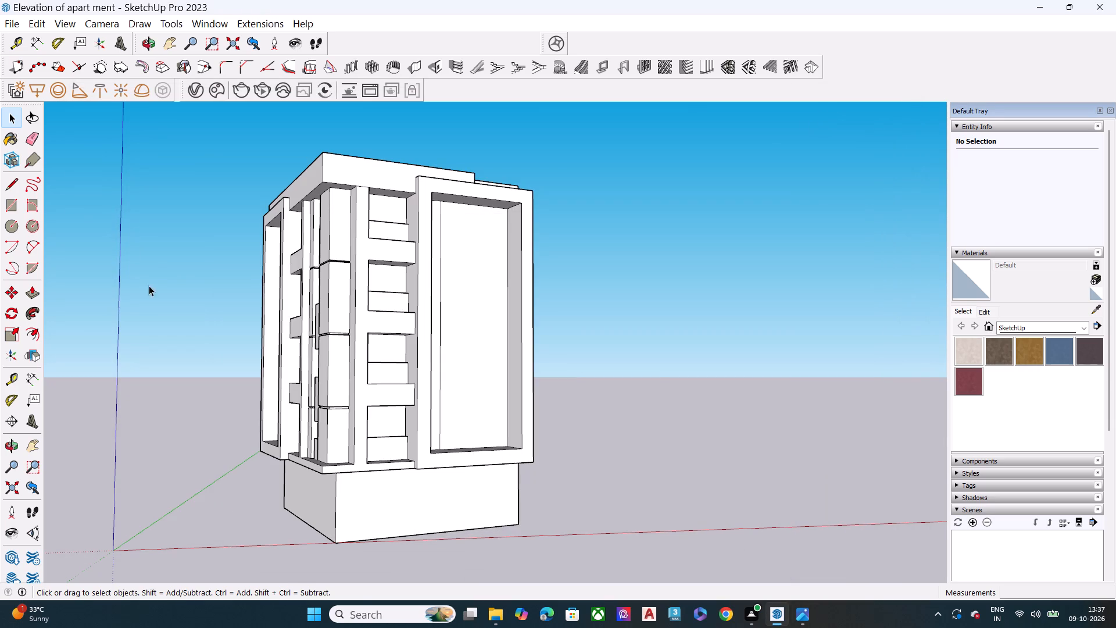
scroll(139, 323, down, 5)
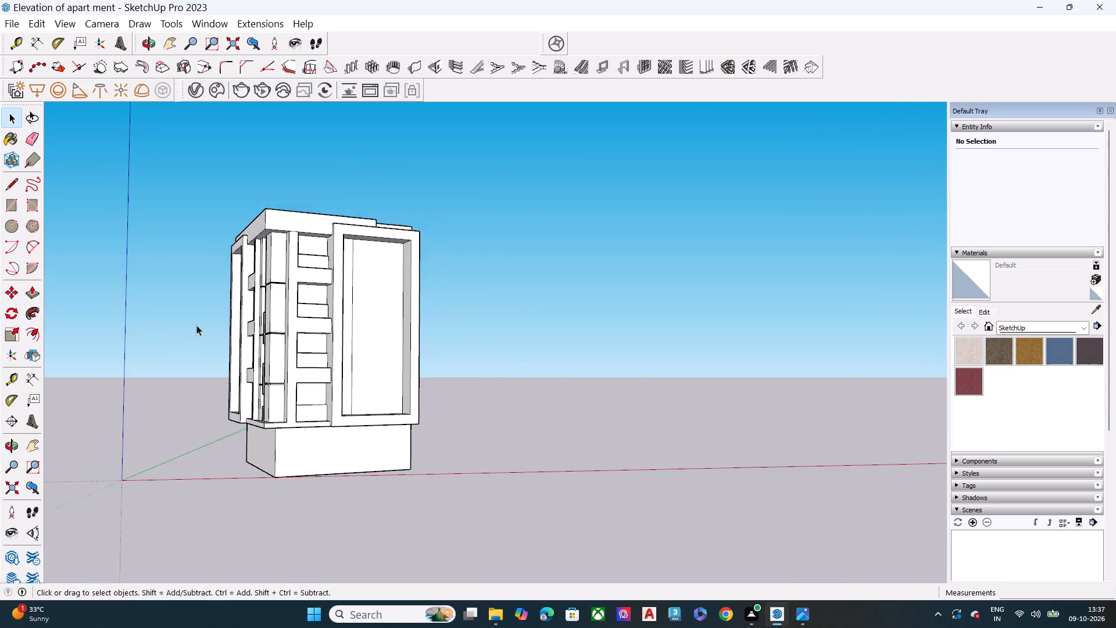
Examine the tower's corner blocks, slatted strips and framed panels on both facades, down to where they meet the base.
middle_drag(210, 335, 281, 411)
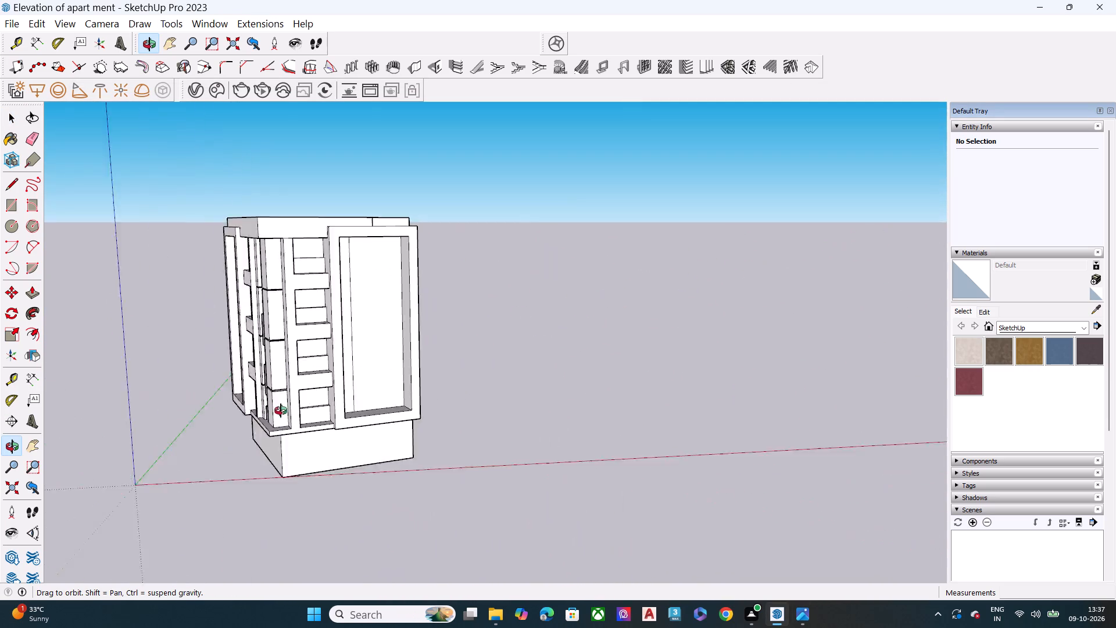
middle_drag(281, 411, 327, 374)
scroll(327, 374, up, 2)
middle_drag(327, 374, 330, 435)
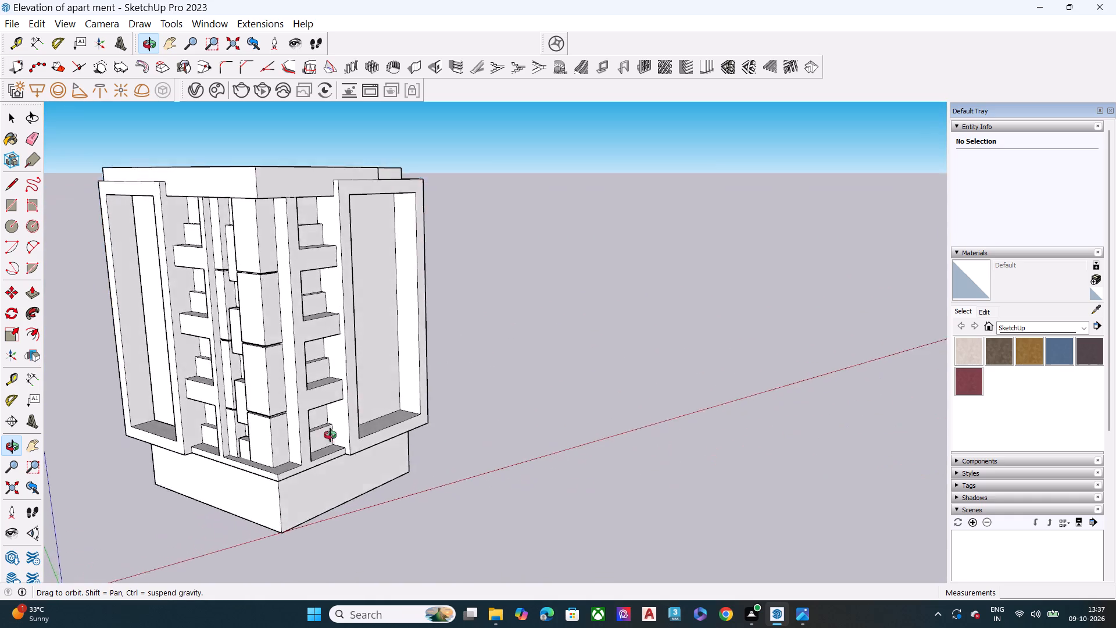
middle_drag(330, 435, 252, 437)
scroll(252, 437, up, 9)
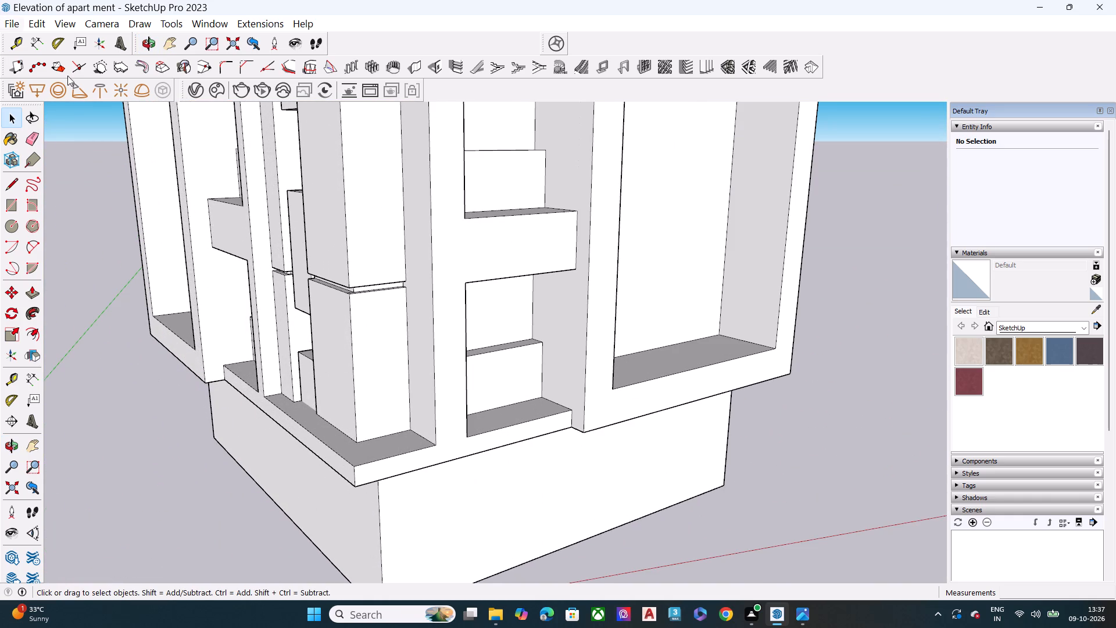
scroll(274, 166, down, 5)
middle_drag(372, 321, 320, 306)
scroll(412, 363, down, 6)
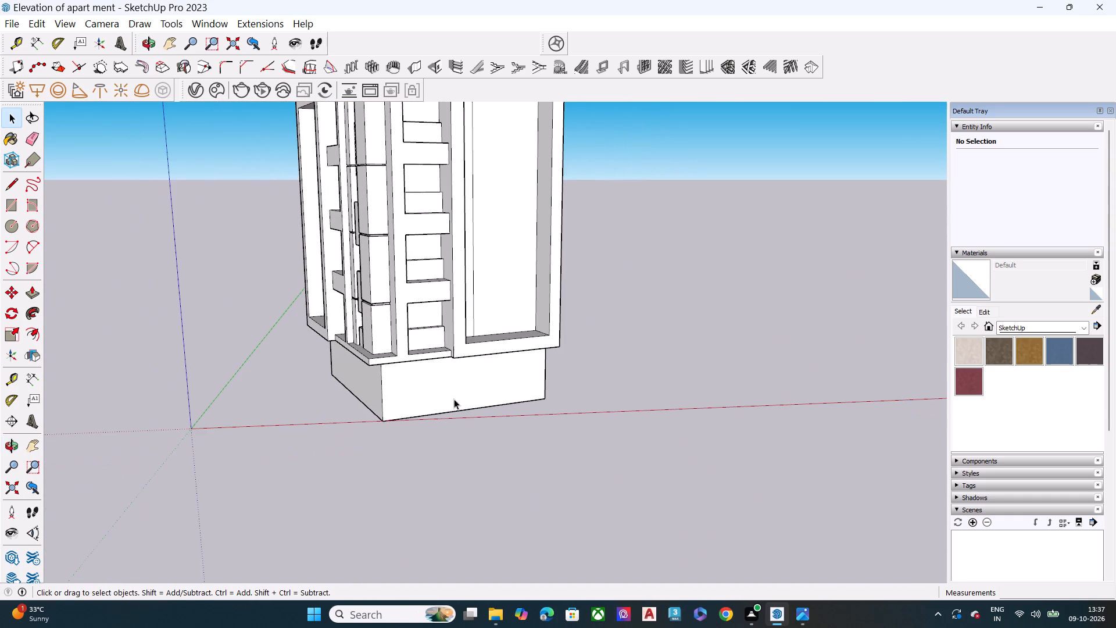
scroll(357, 384, down, 6)
scroll(347, 218, up, 7)
scroll(421, 345, up, 1)
Examine the upper part of the large projecting frame, its recessed panel and the adjoining slatted strip beneath the top band.
middle_drag(420, 345, 411, 269)
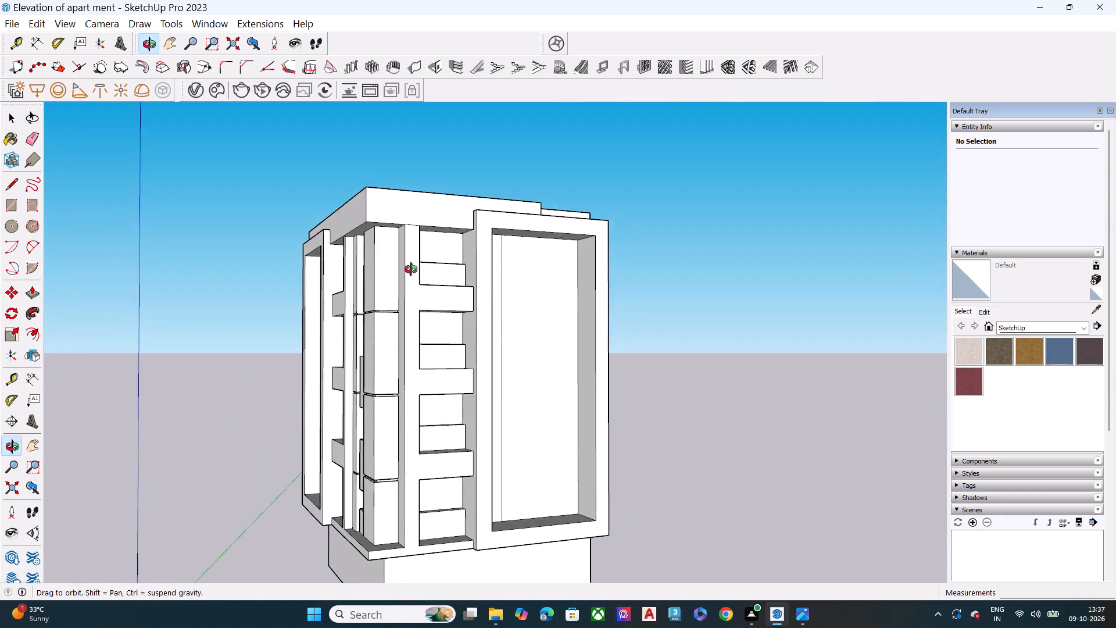
middle_drag(411, 269, 241, 261)
scroll(456, 266, up, 6)
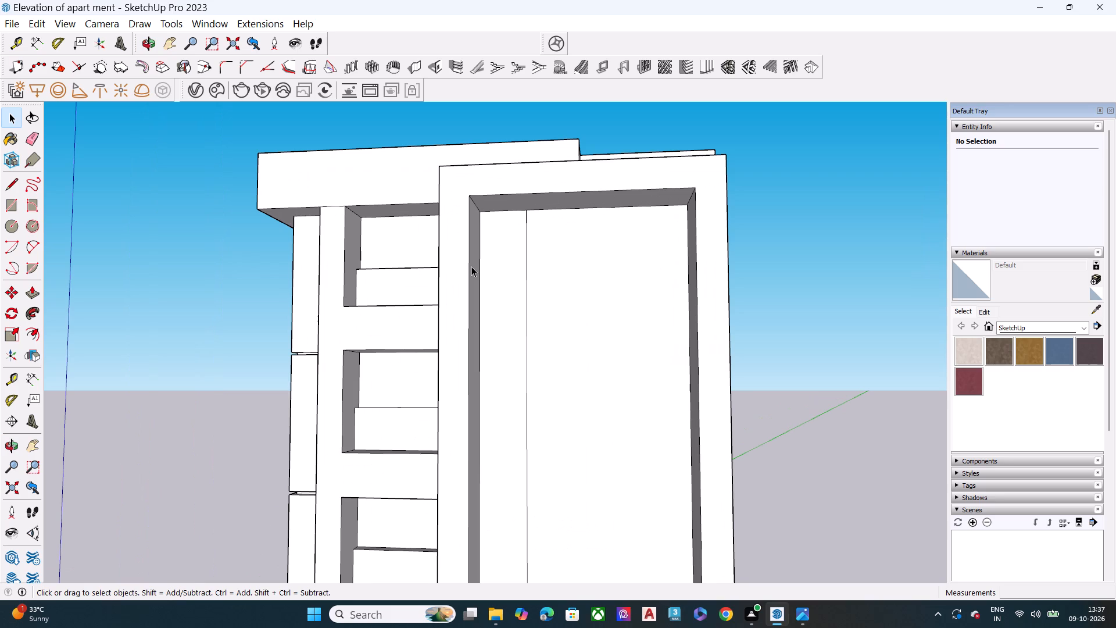
scroll(471, 266, down, 6)
scroll(486, 313, up, 4)
middle_click(486, 313)
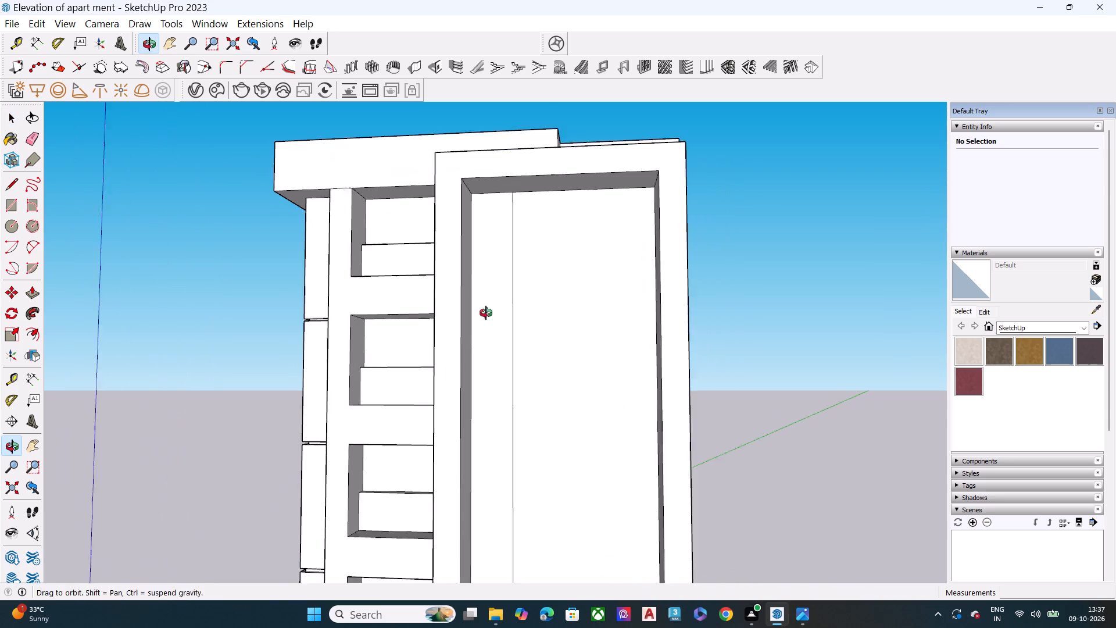
scroll(486, 313, up, 2)
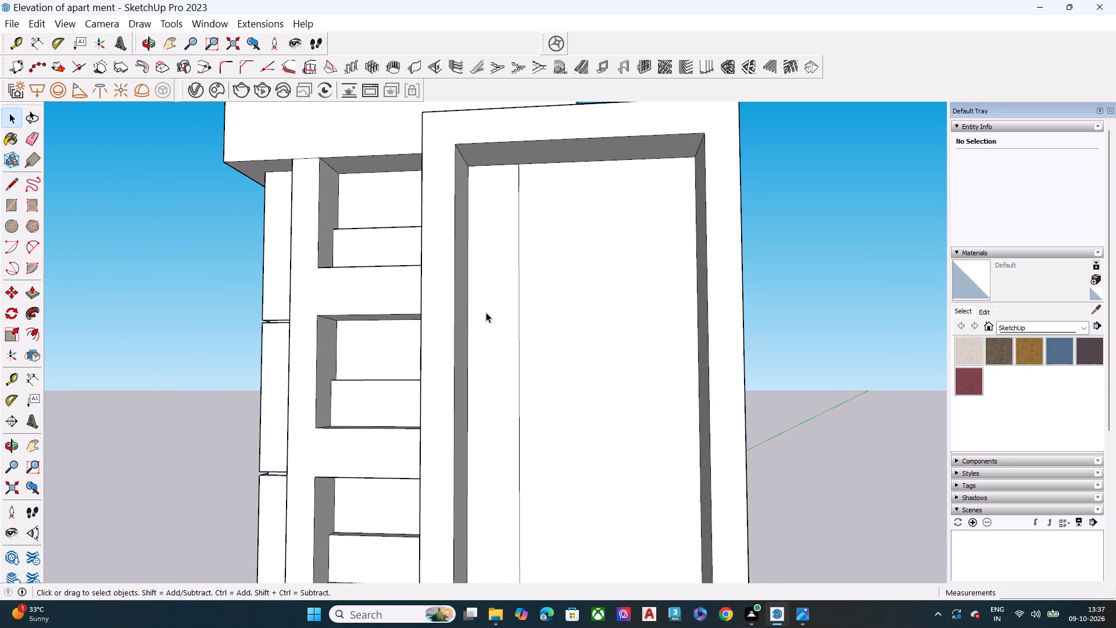
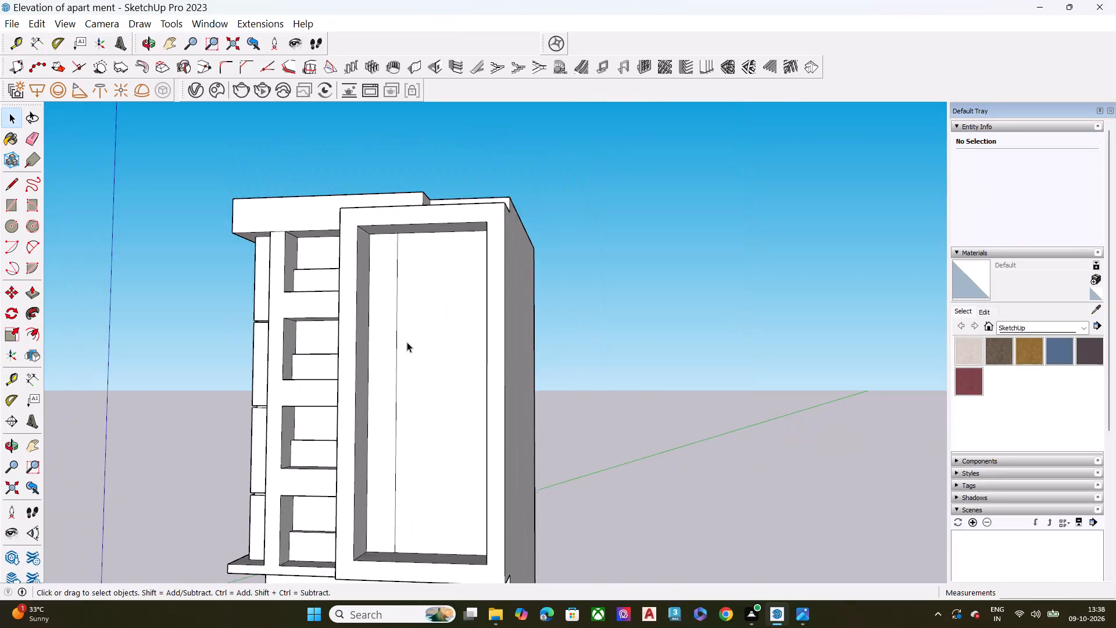
Delete the stray vertical edge running down the recessed panel inside the large projecting frame.
middle_drag(391, 355, 356, 407)
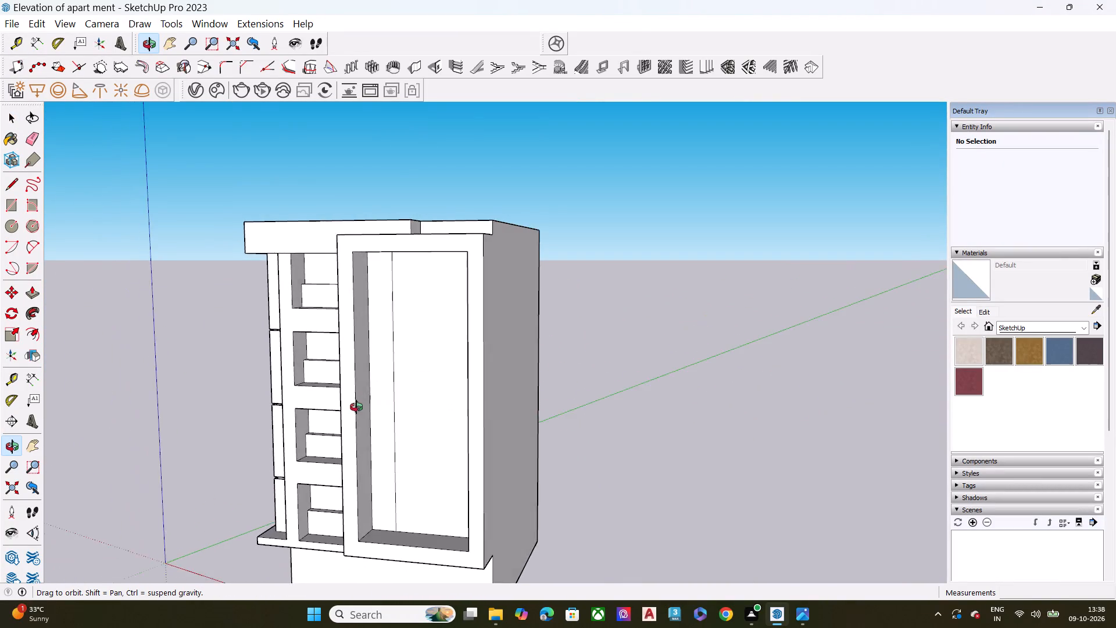
middle_drag(356, 407, 405, 398)
scroll(405, 398, up, 1)
click(400, 386)
key(Delete)
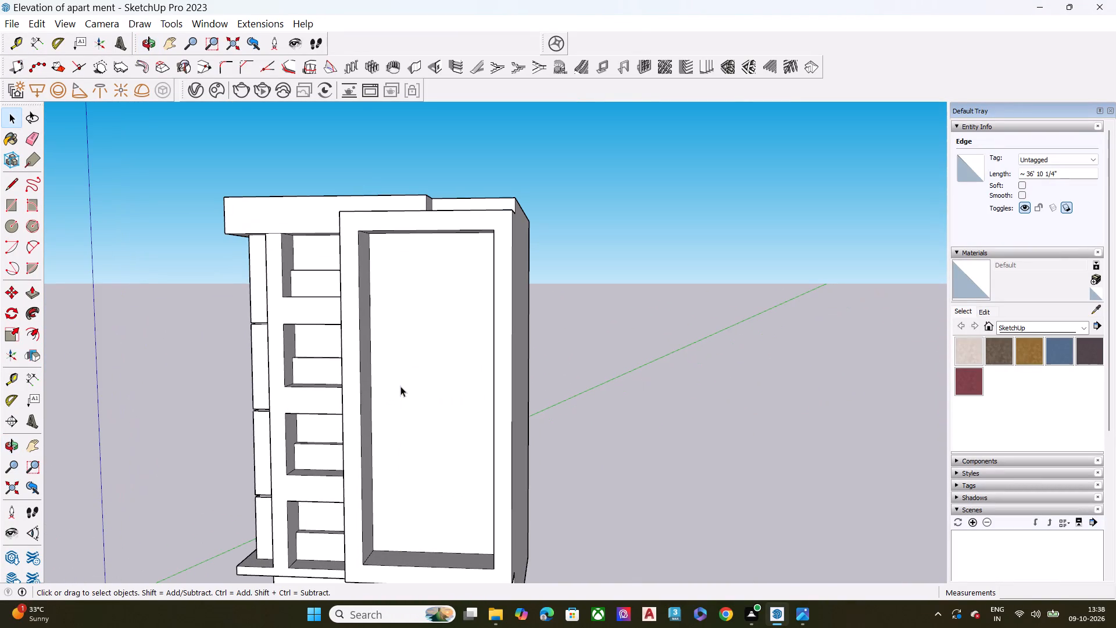
scroll(395, 377, down, 6)
middle_drag(407, 511, 460, 442)
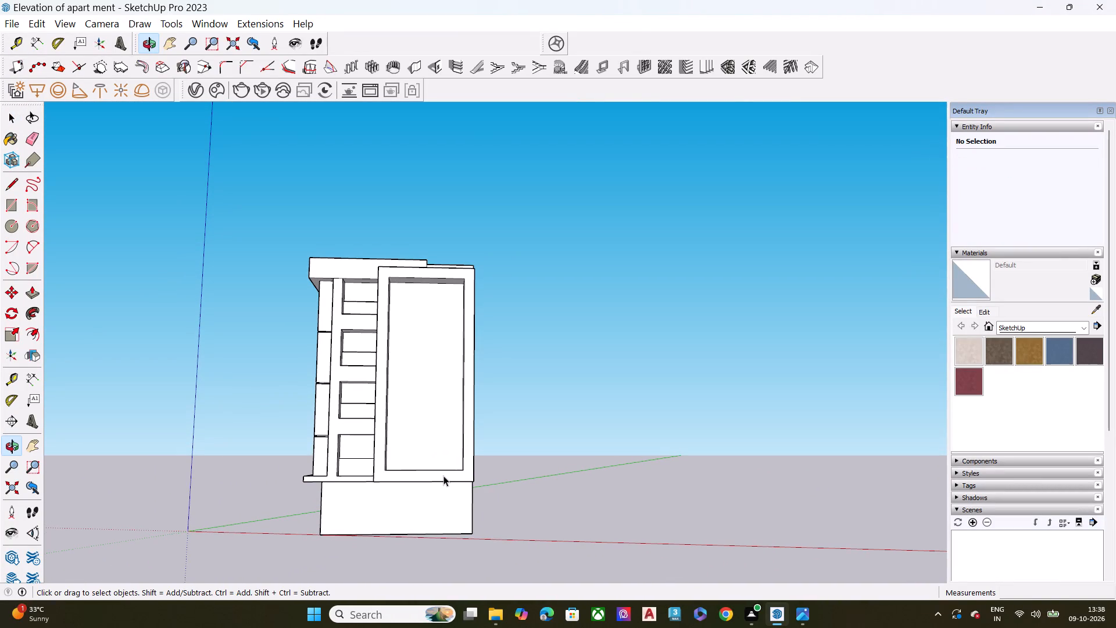
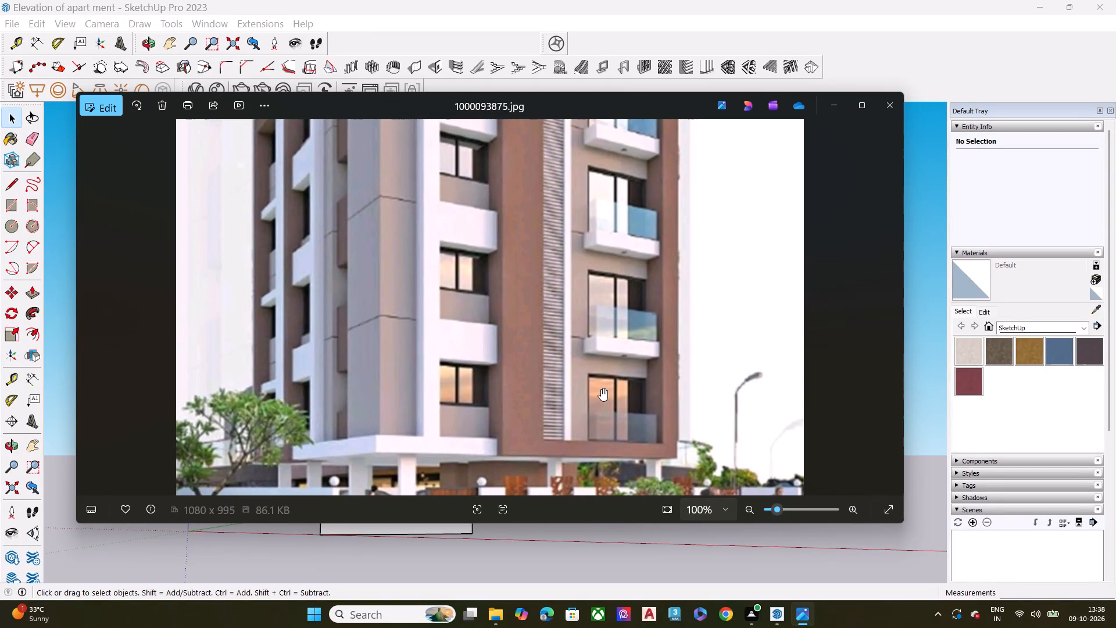
Examine the lower facade in the reference photo and compare its brown frame and balcony bay with the model's large projecting frame.
scroll(601, 388, up, 2)
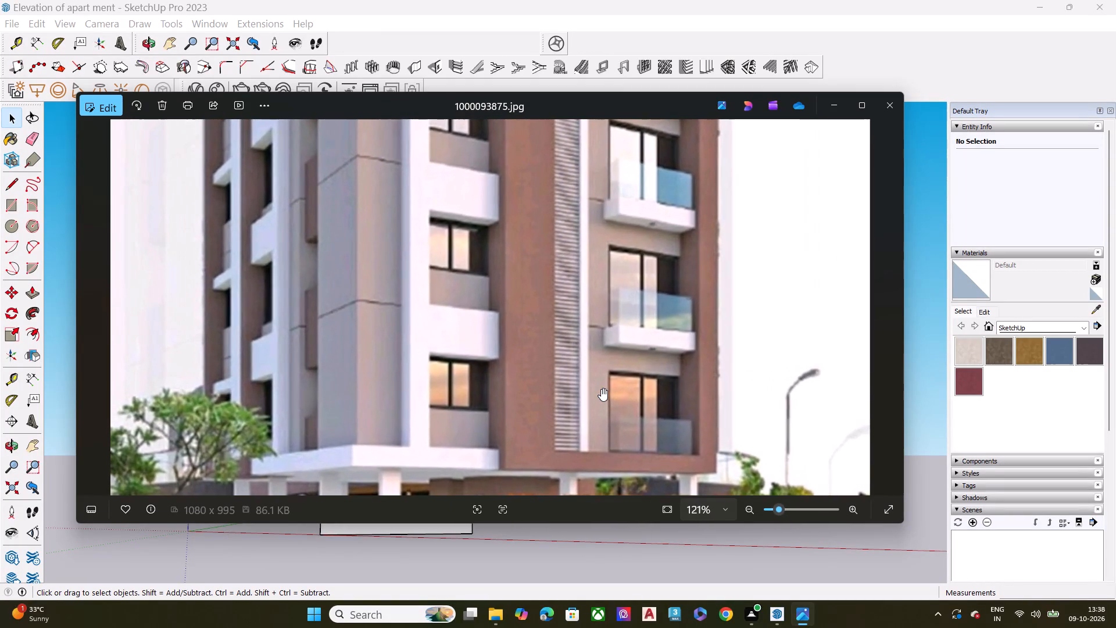
scroll(597, 388, down, 3)
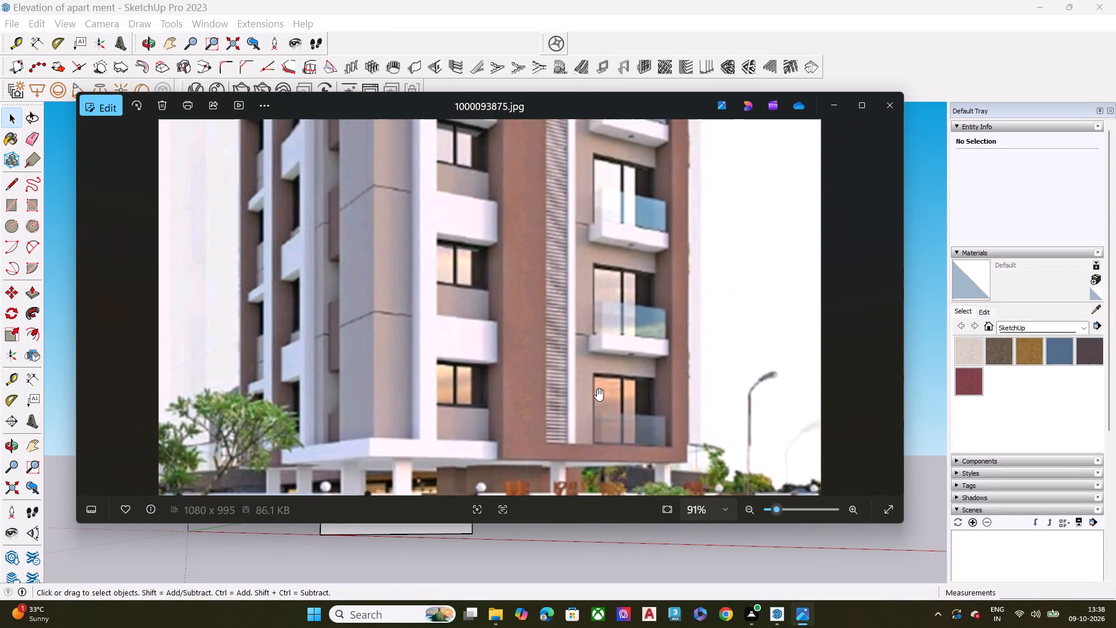
scroll(597, 388, down, 2)
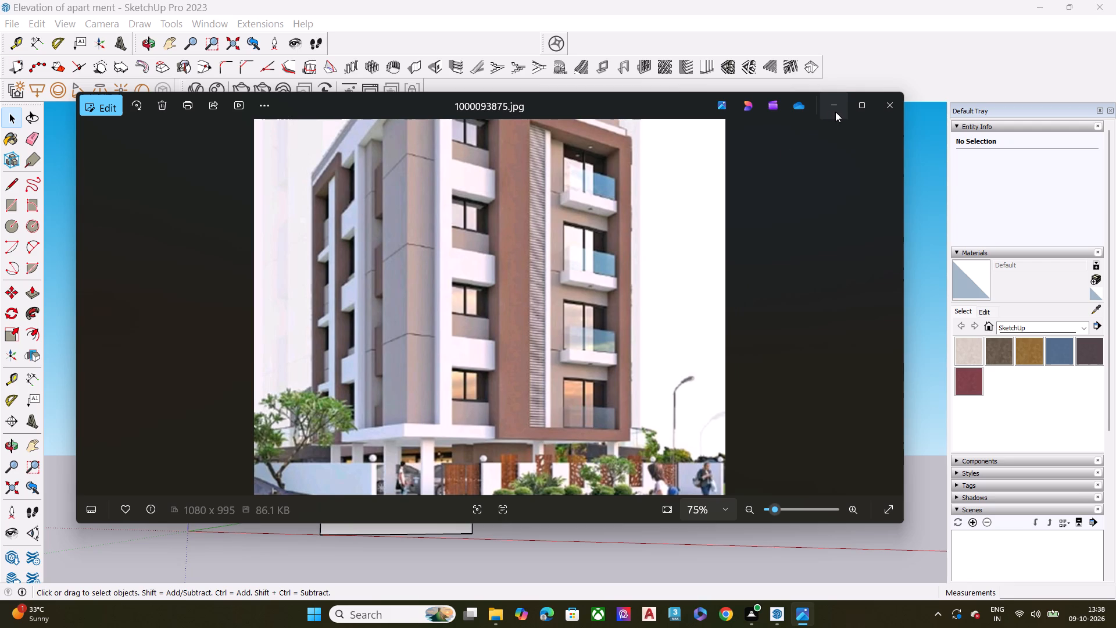
click(835, 111)
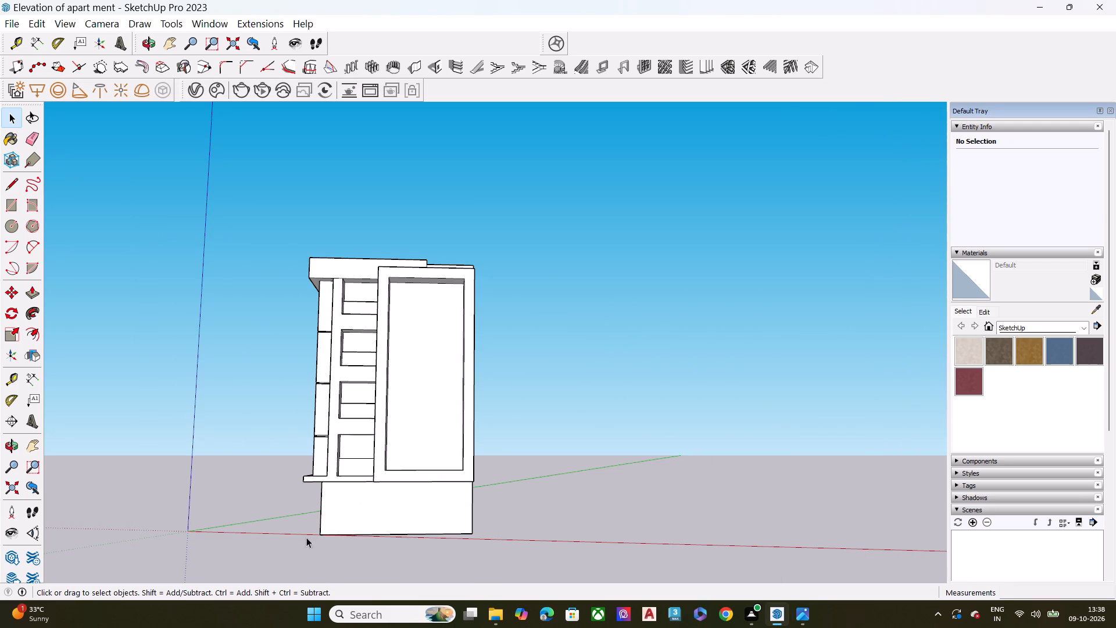
middle_drag(298, 509, 462, 587)
scroll(372, 548, up, 1)
scroll(439, 469, up, 6)
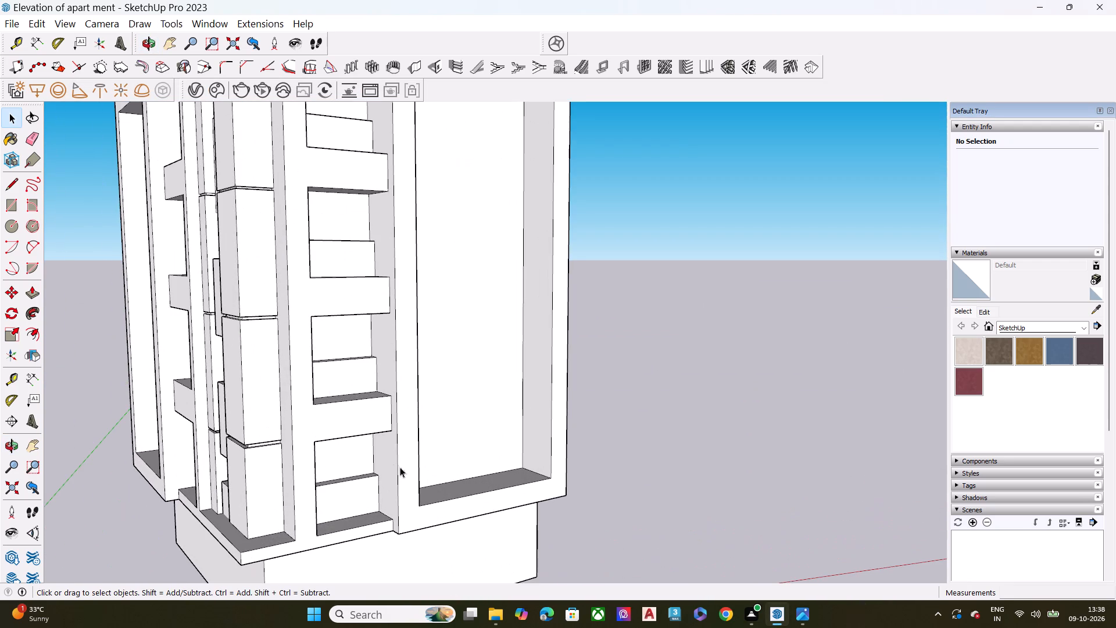
click(810, 616)
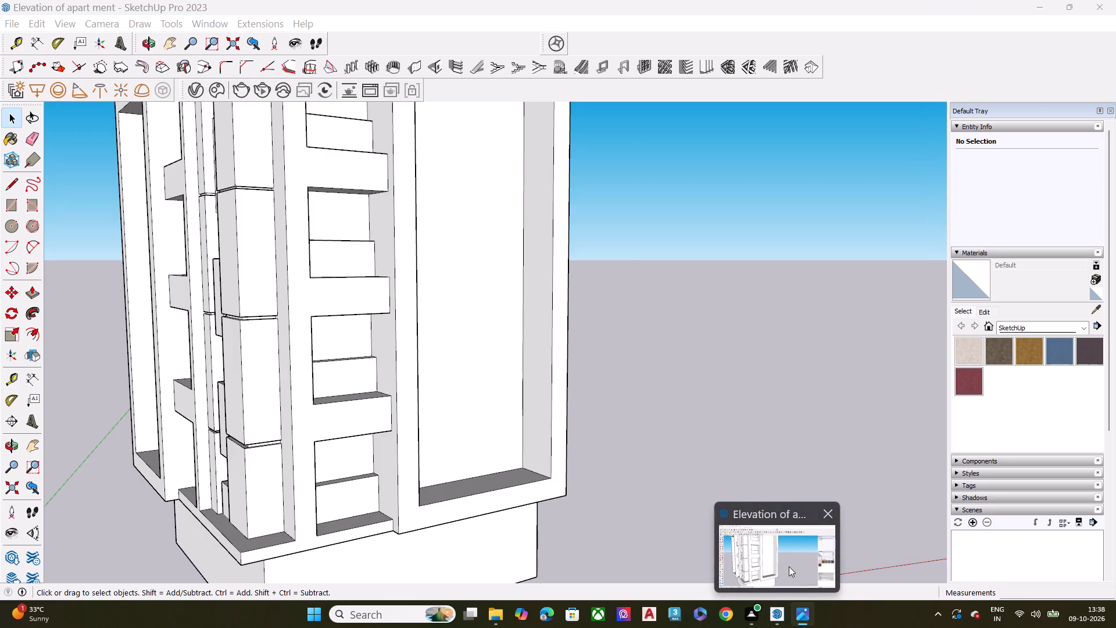
click(789, 566)
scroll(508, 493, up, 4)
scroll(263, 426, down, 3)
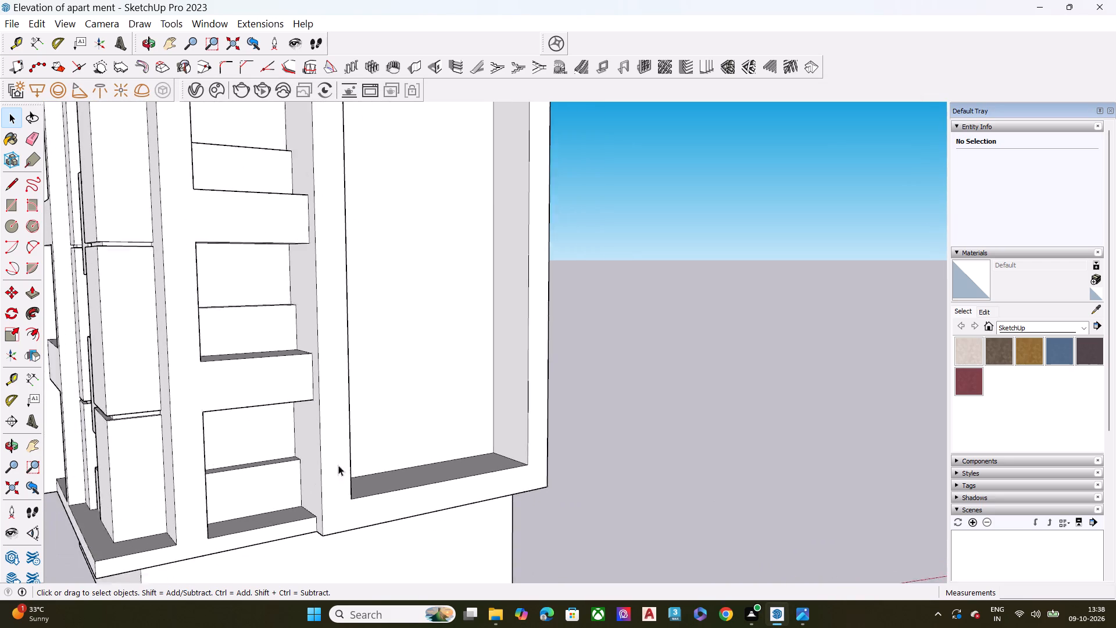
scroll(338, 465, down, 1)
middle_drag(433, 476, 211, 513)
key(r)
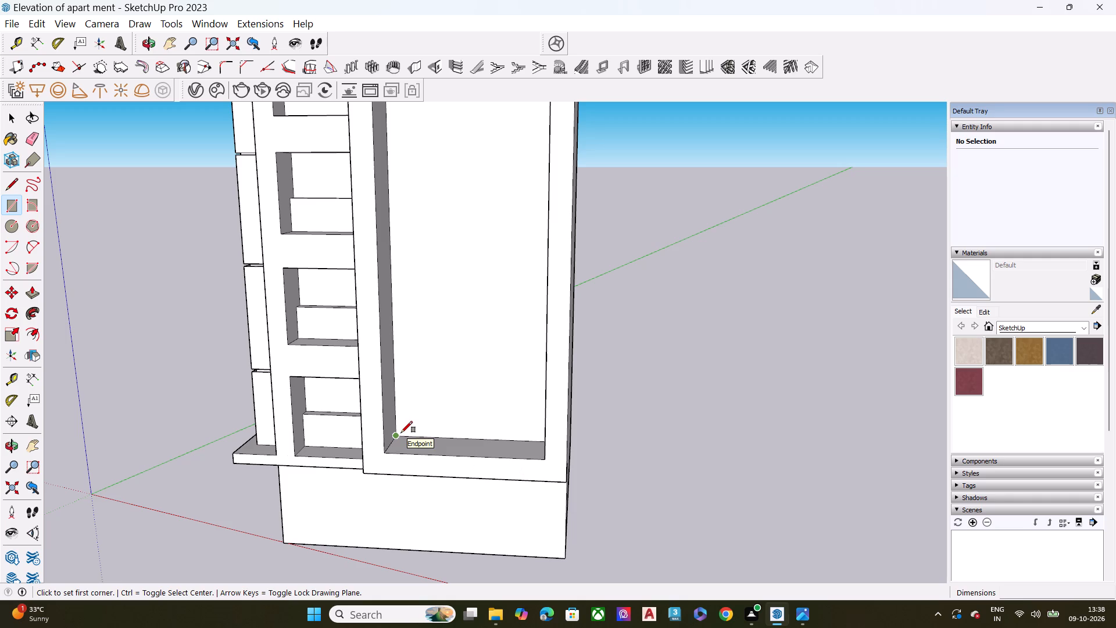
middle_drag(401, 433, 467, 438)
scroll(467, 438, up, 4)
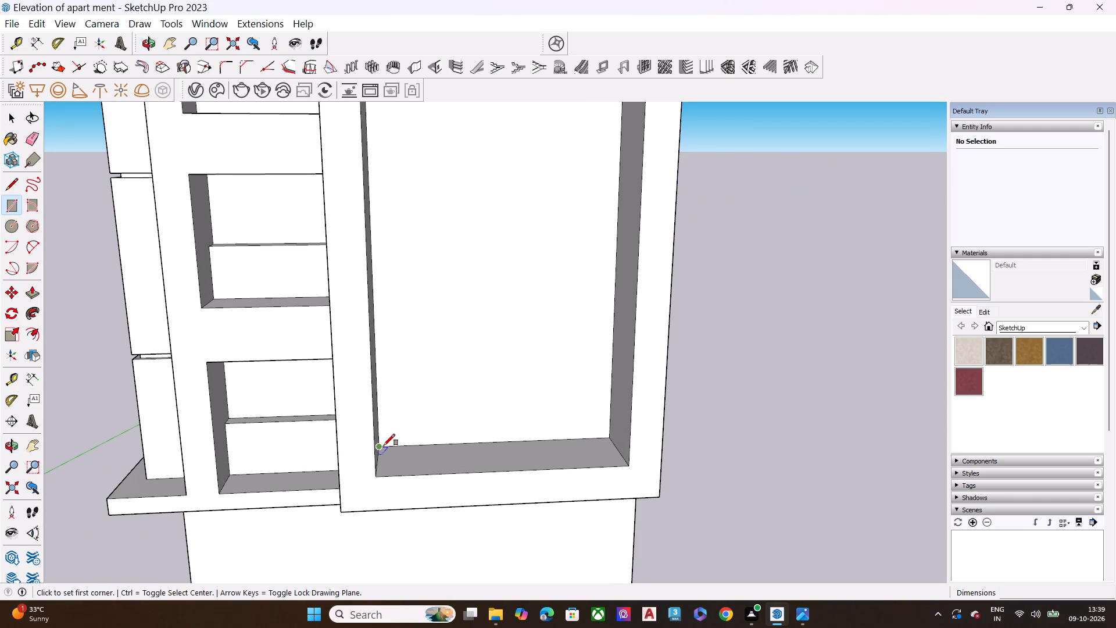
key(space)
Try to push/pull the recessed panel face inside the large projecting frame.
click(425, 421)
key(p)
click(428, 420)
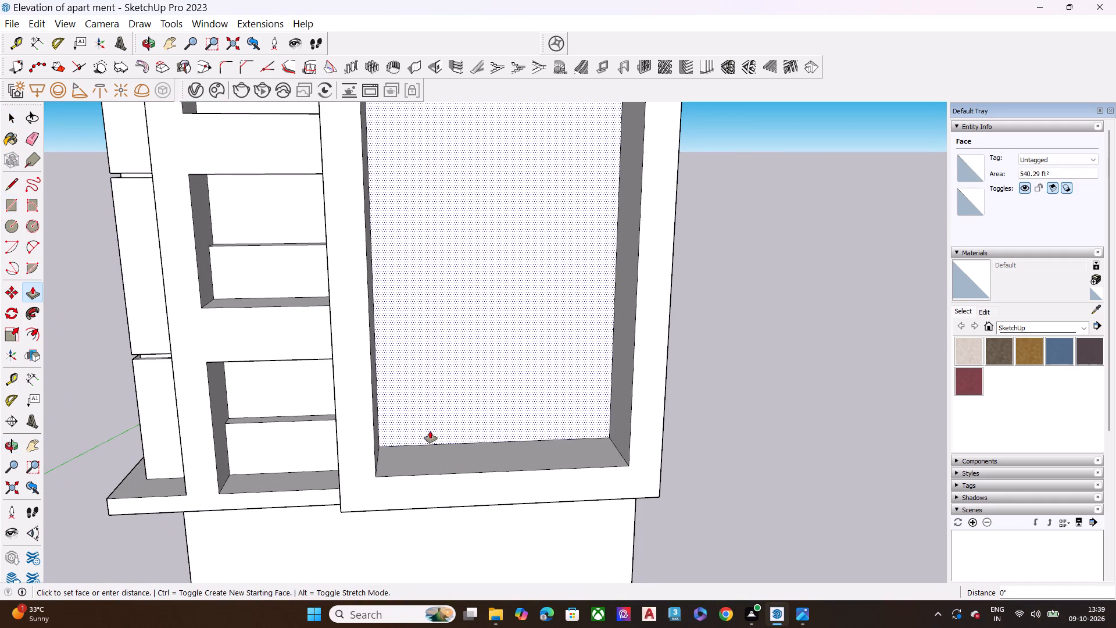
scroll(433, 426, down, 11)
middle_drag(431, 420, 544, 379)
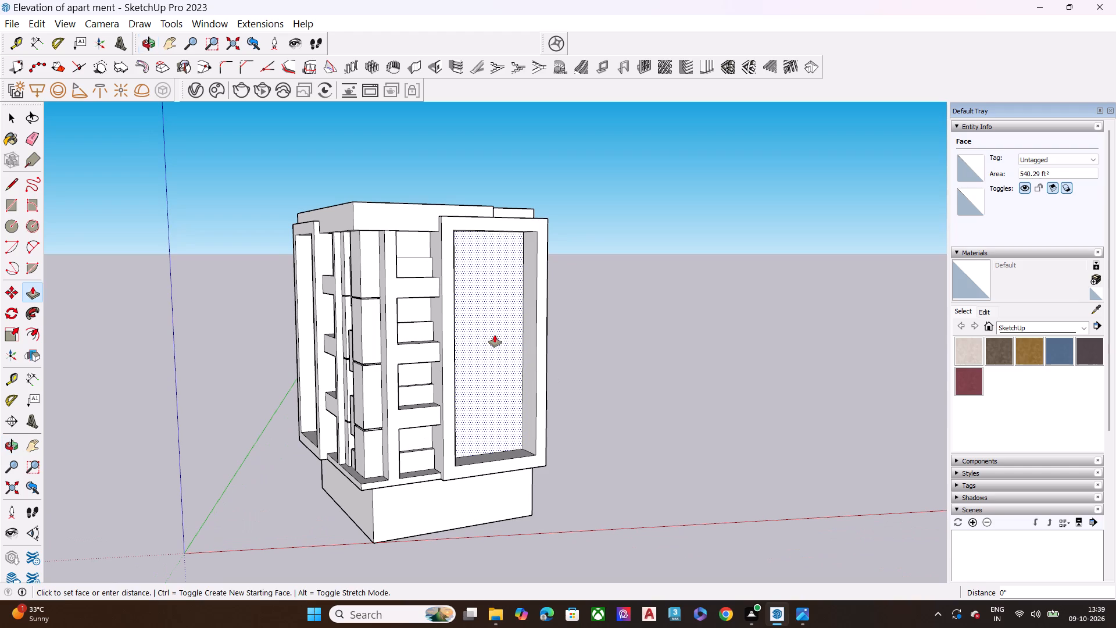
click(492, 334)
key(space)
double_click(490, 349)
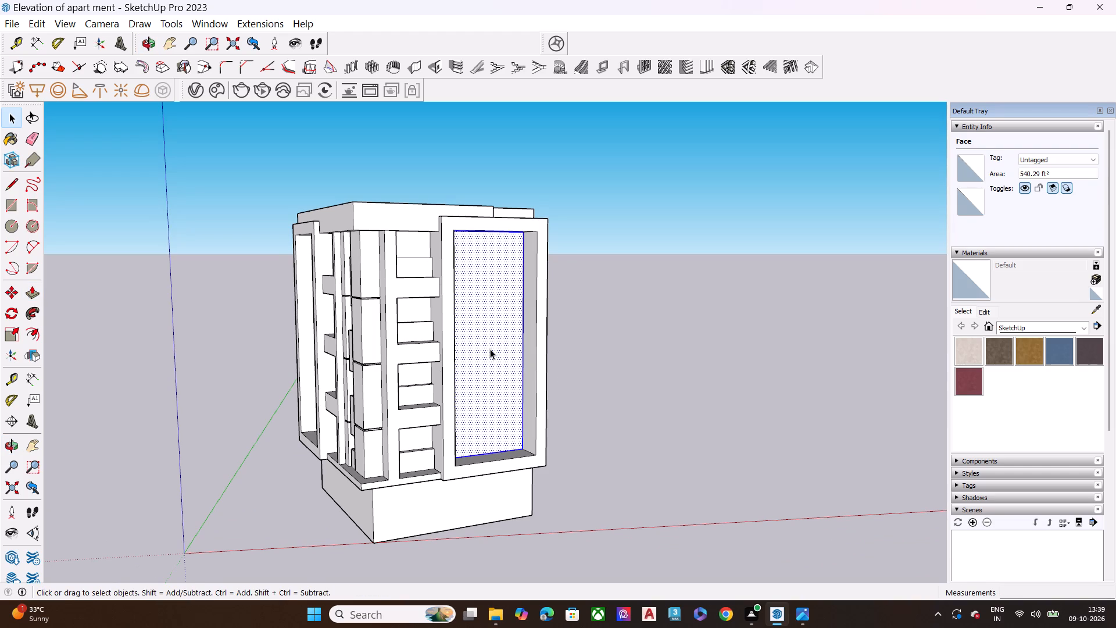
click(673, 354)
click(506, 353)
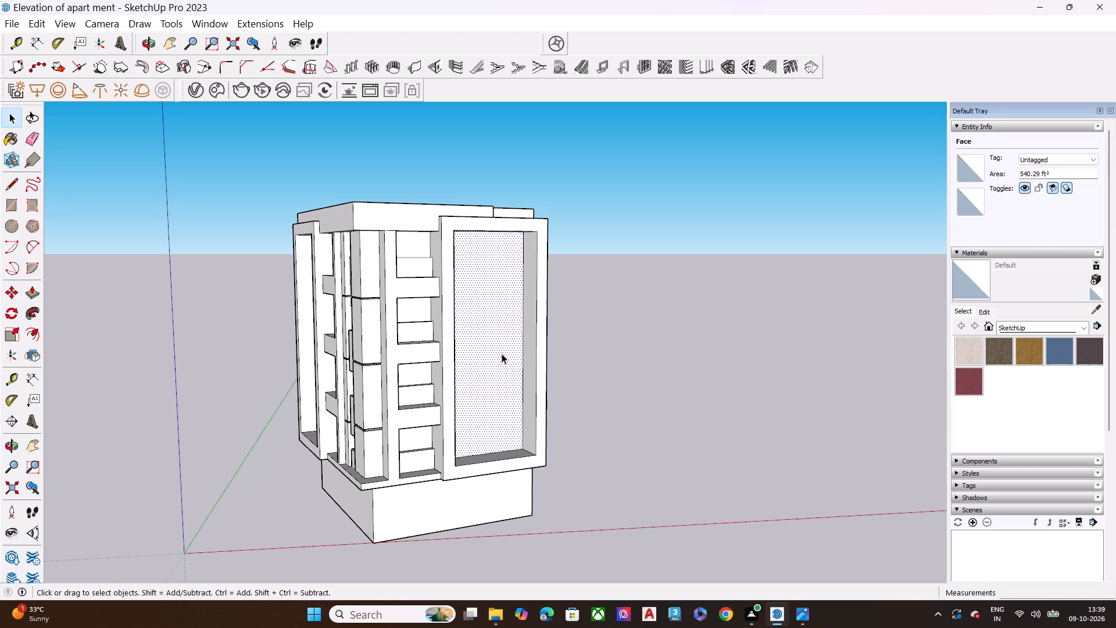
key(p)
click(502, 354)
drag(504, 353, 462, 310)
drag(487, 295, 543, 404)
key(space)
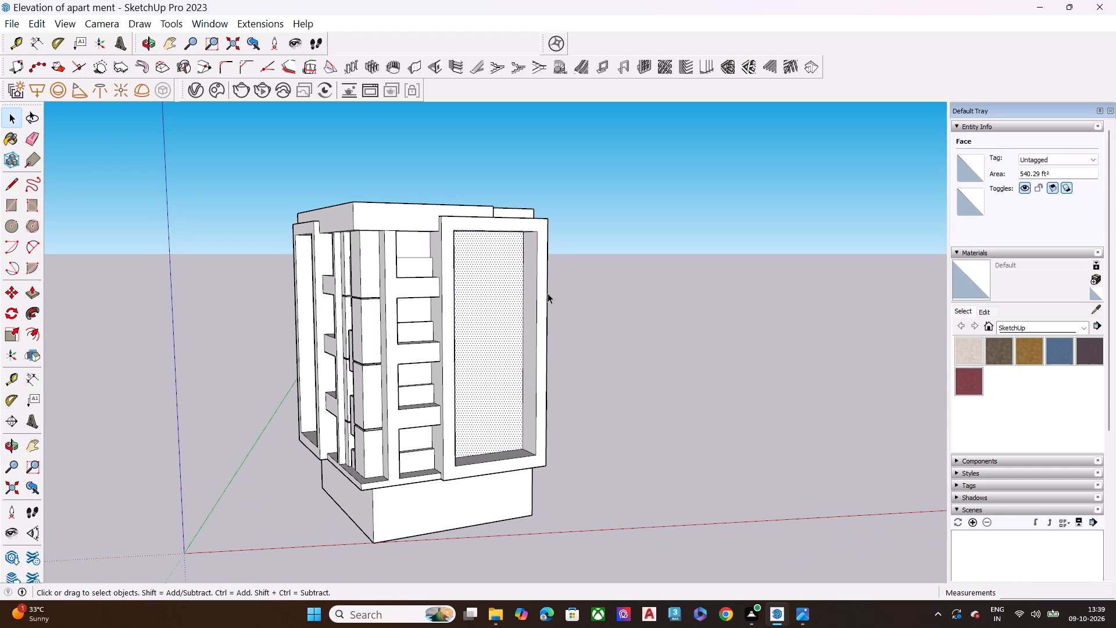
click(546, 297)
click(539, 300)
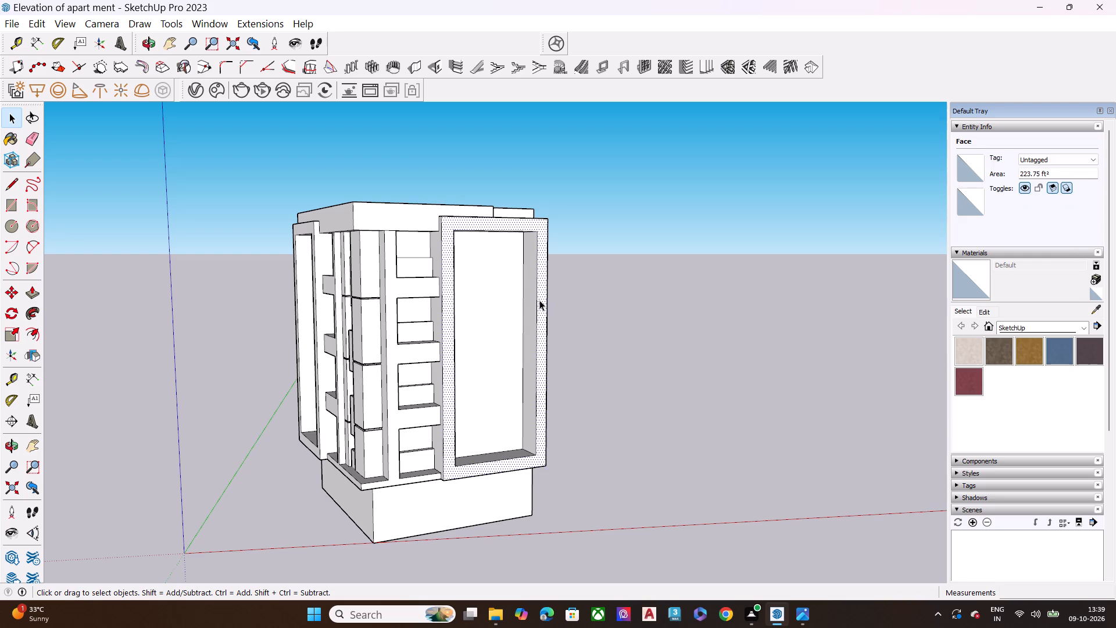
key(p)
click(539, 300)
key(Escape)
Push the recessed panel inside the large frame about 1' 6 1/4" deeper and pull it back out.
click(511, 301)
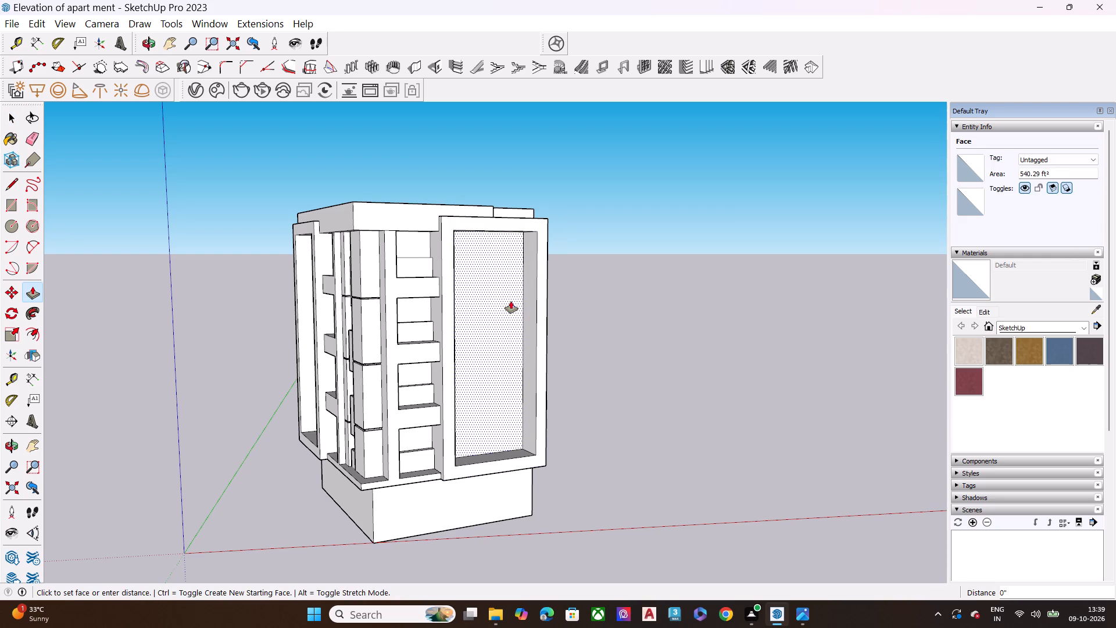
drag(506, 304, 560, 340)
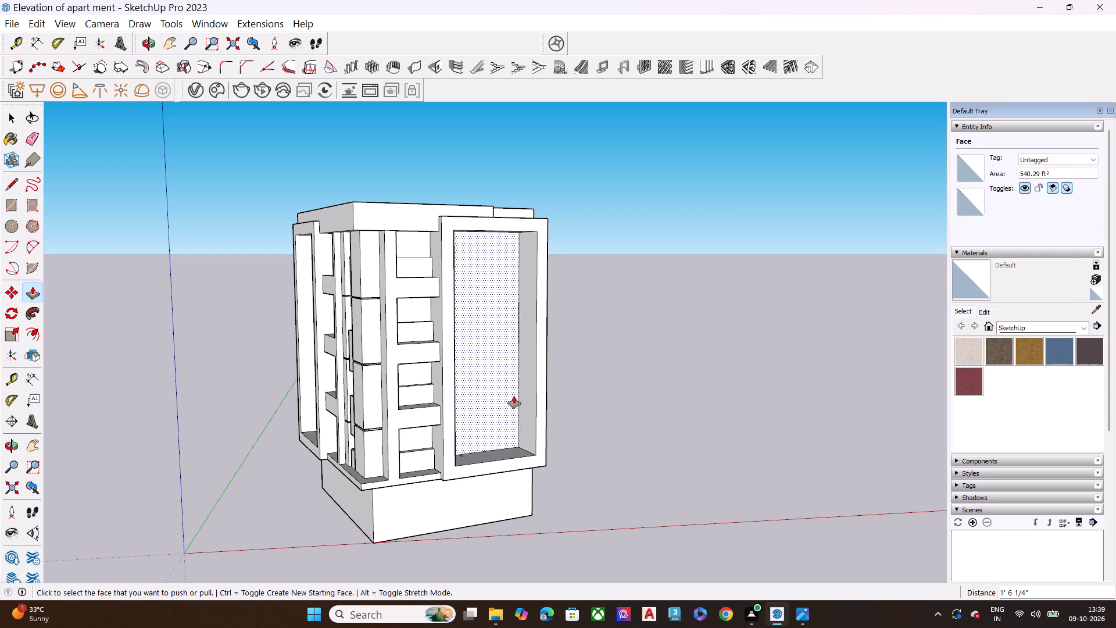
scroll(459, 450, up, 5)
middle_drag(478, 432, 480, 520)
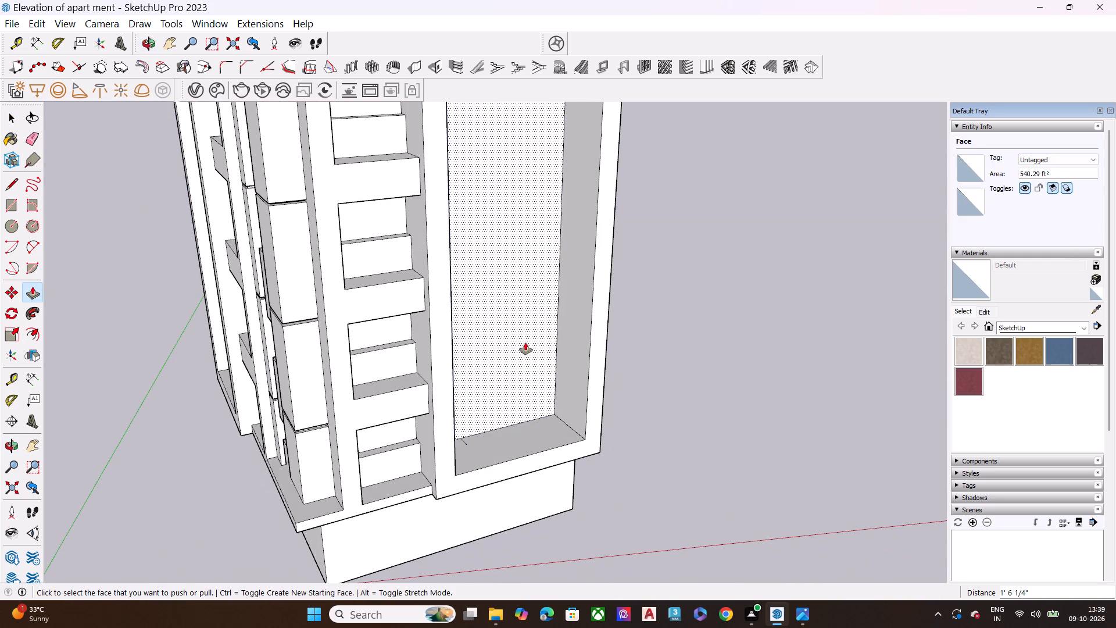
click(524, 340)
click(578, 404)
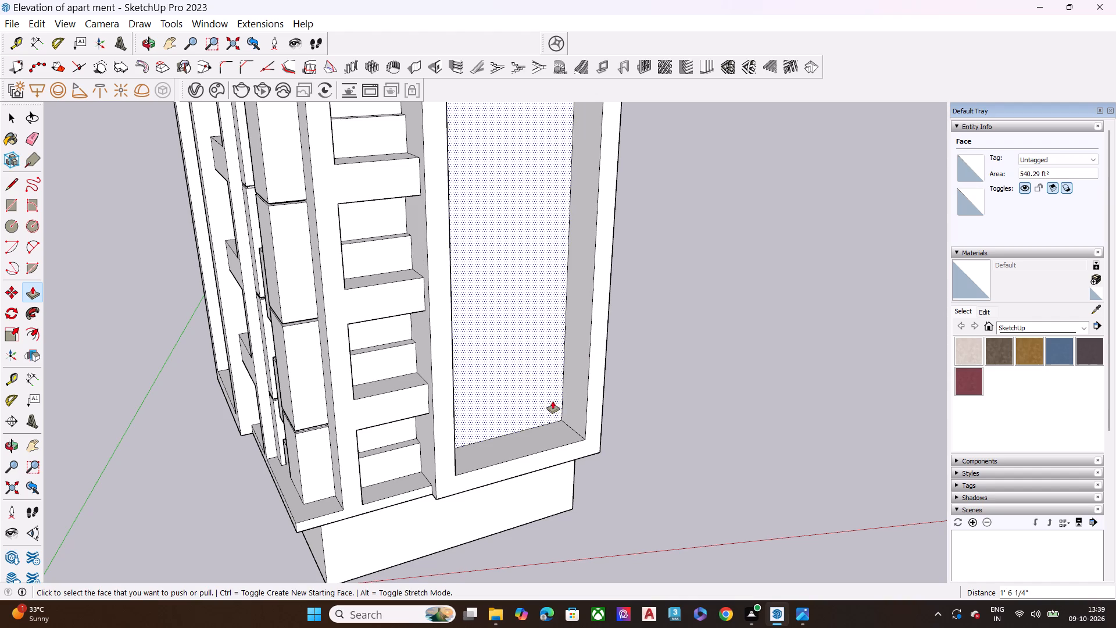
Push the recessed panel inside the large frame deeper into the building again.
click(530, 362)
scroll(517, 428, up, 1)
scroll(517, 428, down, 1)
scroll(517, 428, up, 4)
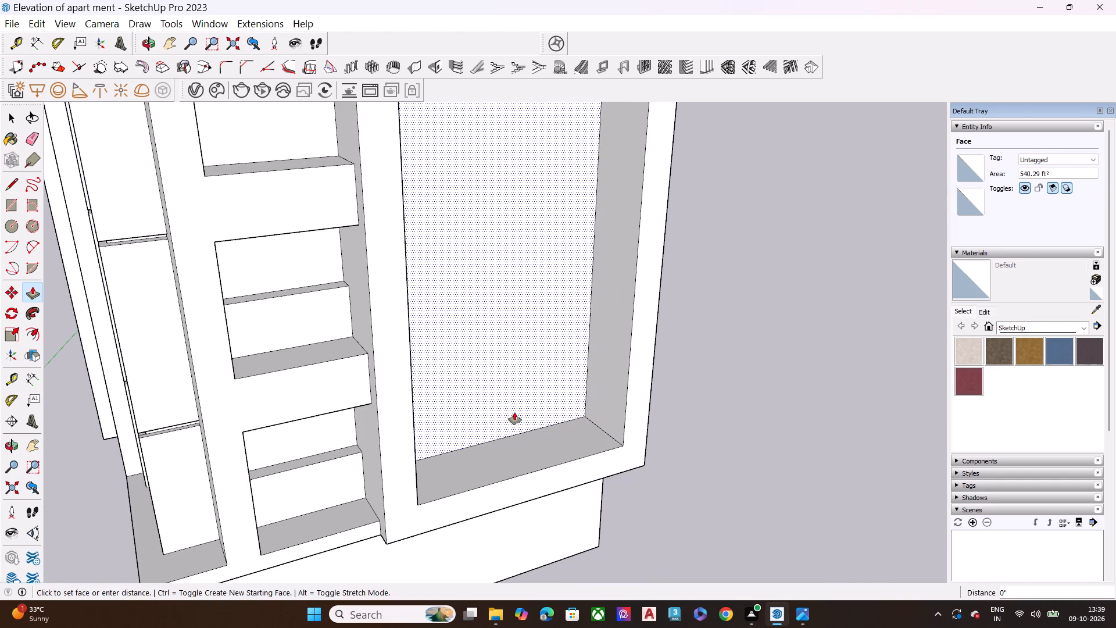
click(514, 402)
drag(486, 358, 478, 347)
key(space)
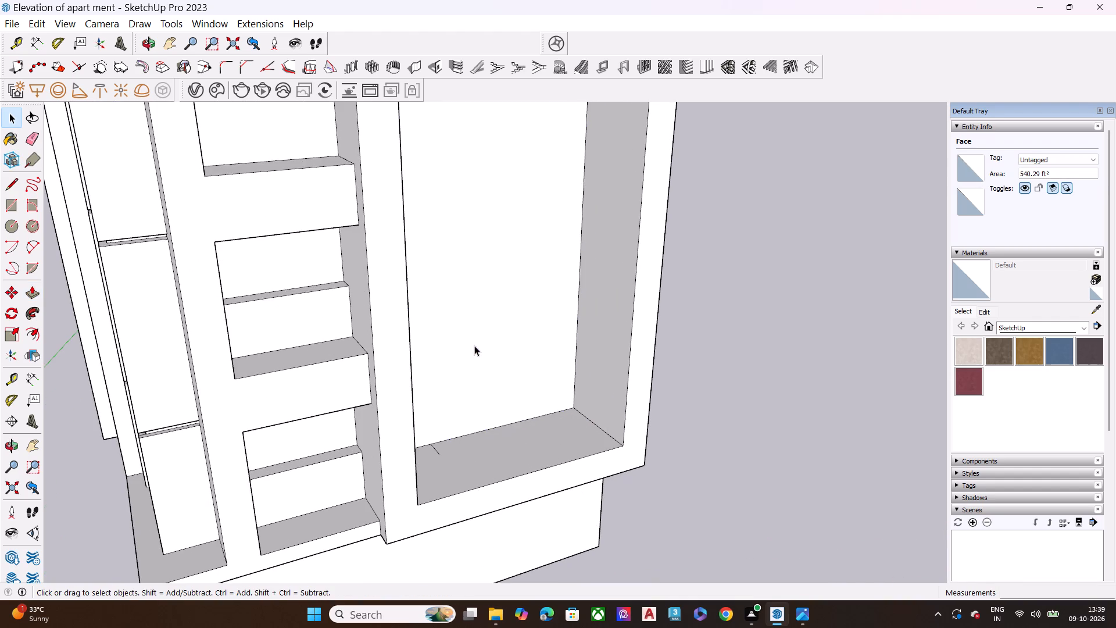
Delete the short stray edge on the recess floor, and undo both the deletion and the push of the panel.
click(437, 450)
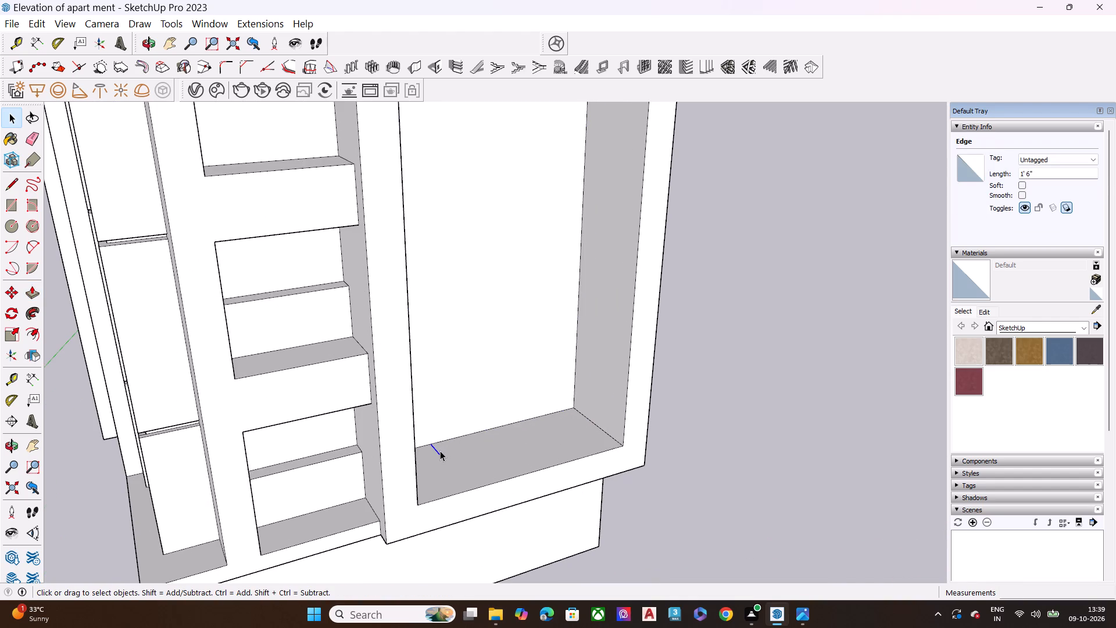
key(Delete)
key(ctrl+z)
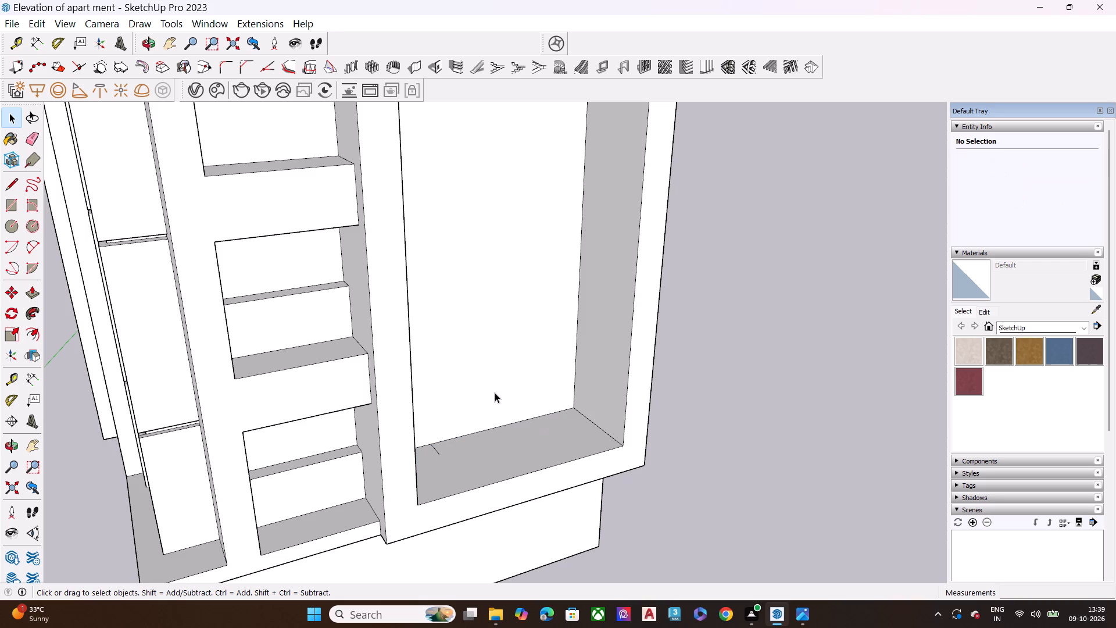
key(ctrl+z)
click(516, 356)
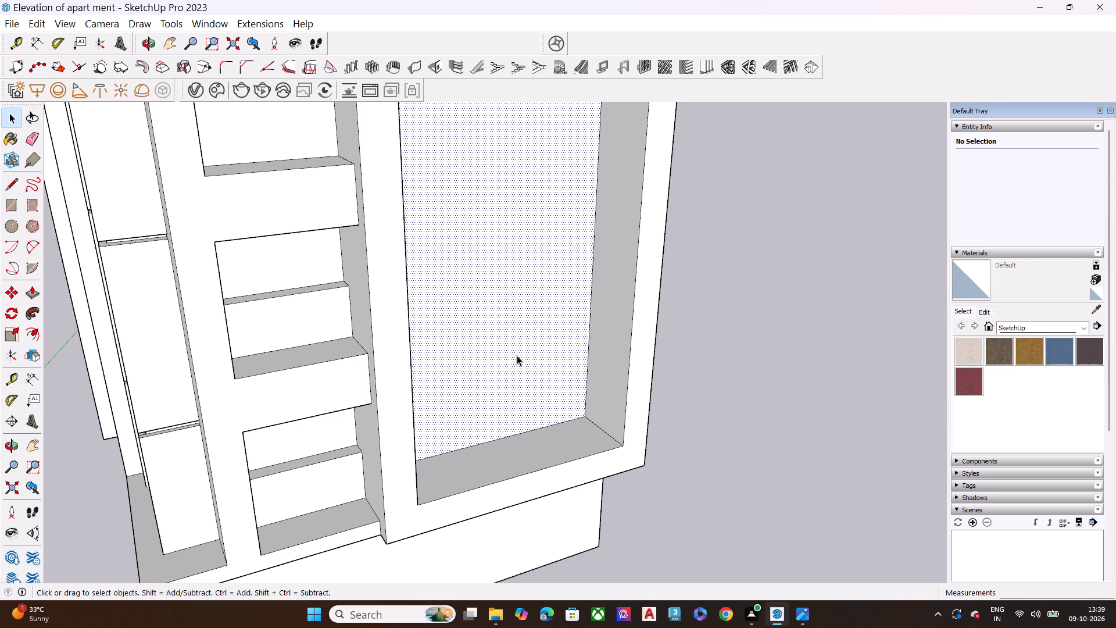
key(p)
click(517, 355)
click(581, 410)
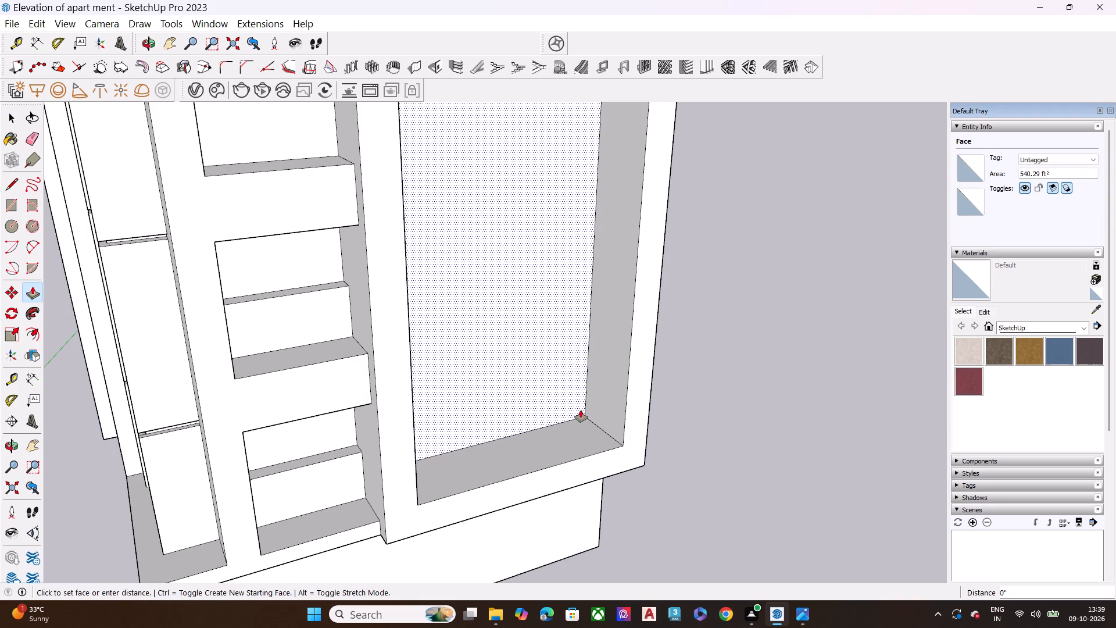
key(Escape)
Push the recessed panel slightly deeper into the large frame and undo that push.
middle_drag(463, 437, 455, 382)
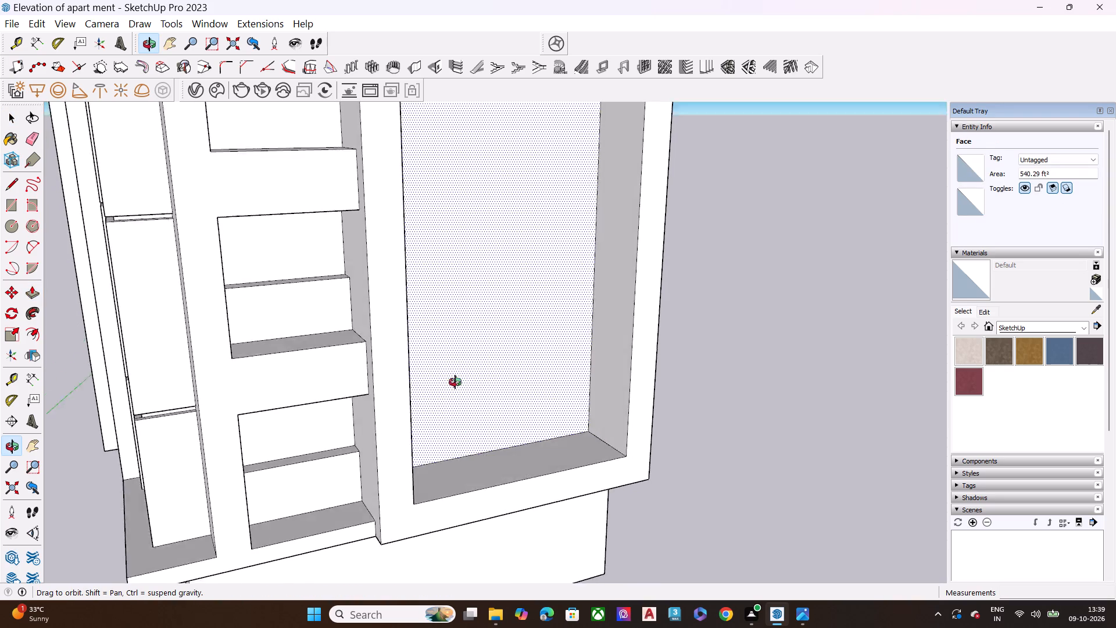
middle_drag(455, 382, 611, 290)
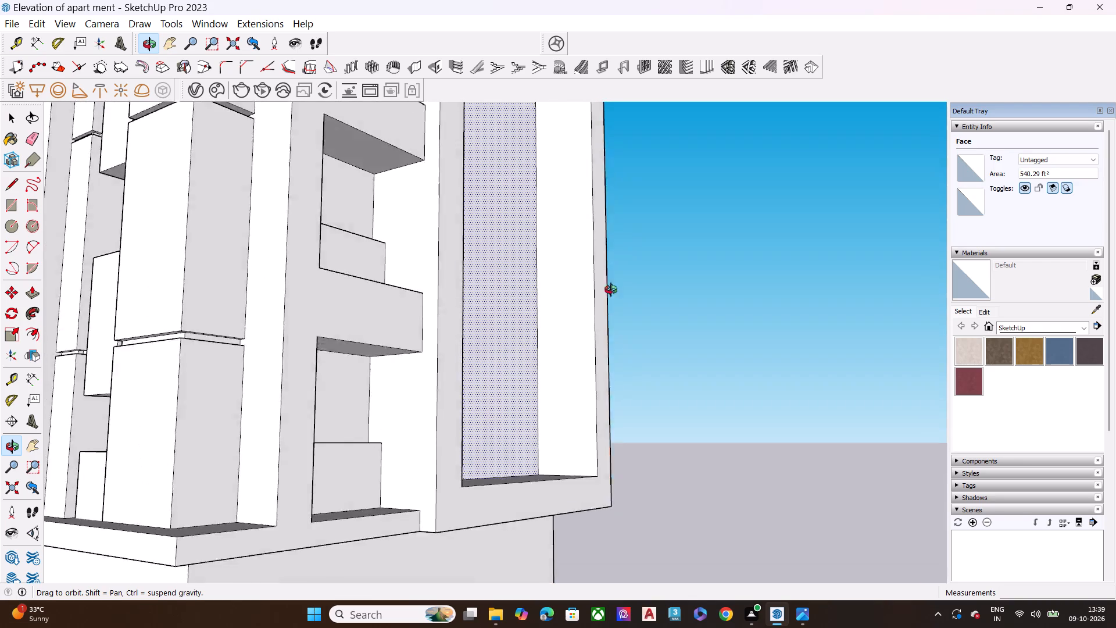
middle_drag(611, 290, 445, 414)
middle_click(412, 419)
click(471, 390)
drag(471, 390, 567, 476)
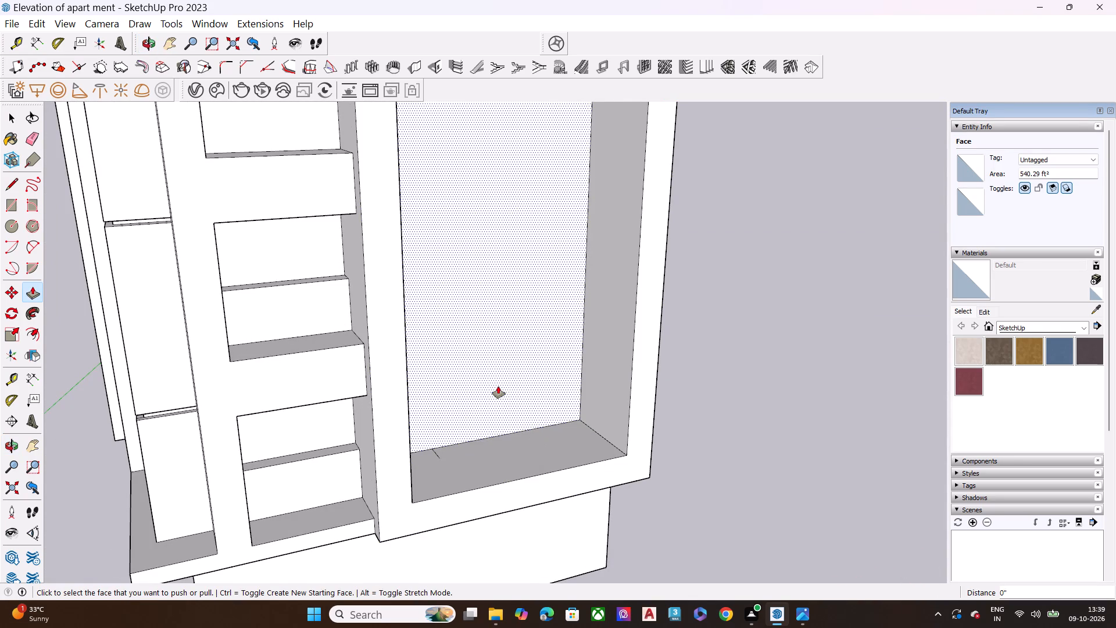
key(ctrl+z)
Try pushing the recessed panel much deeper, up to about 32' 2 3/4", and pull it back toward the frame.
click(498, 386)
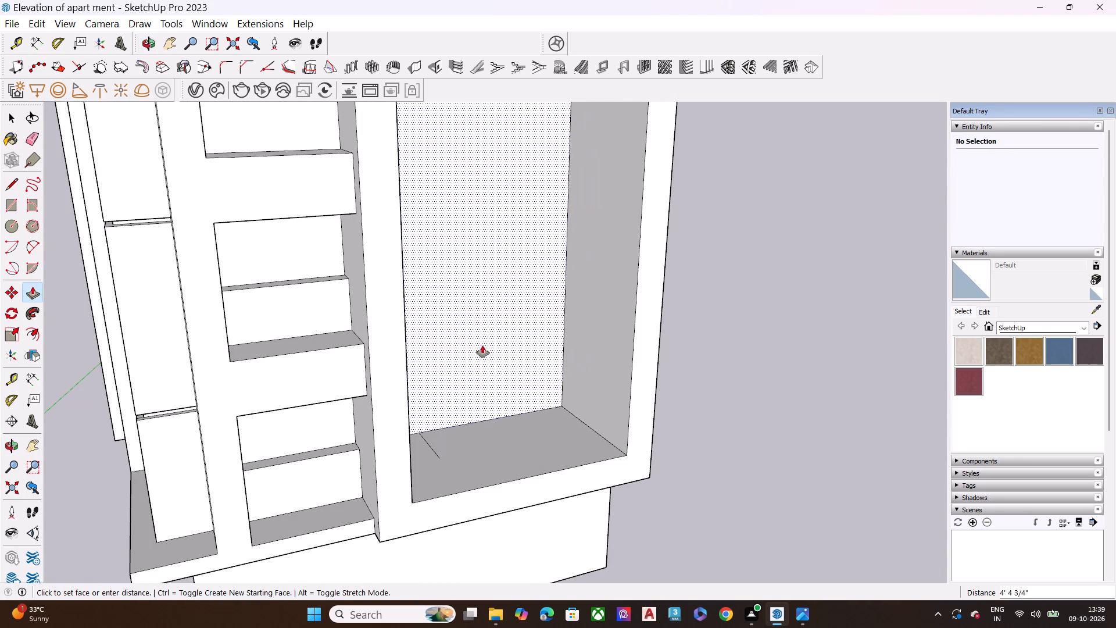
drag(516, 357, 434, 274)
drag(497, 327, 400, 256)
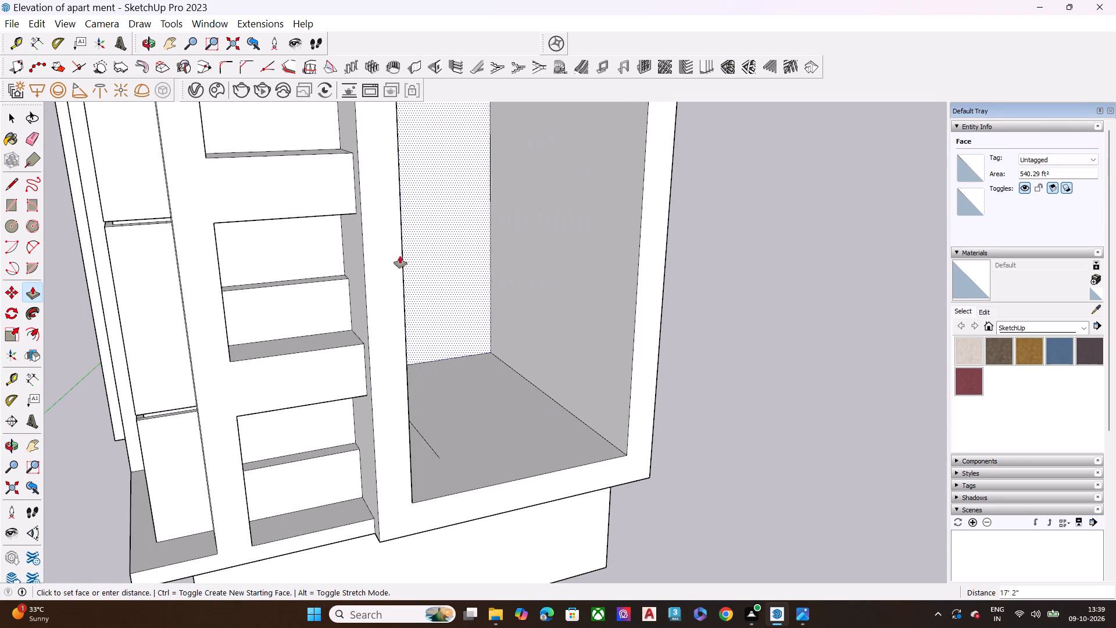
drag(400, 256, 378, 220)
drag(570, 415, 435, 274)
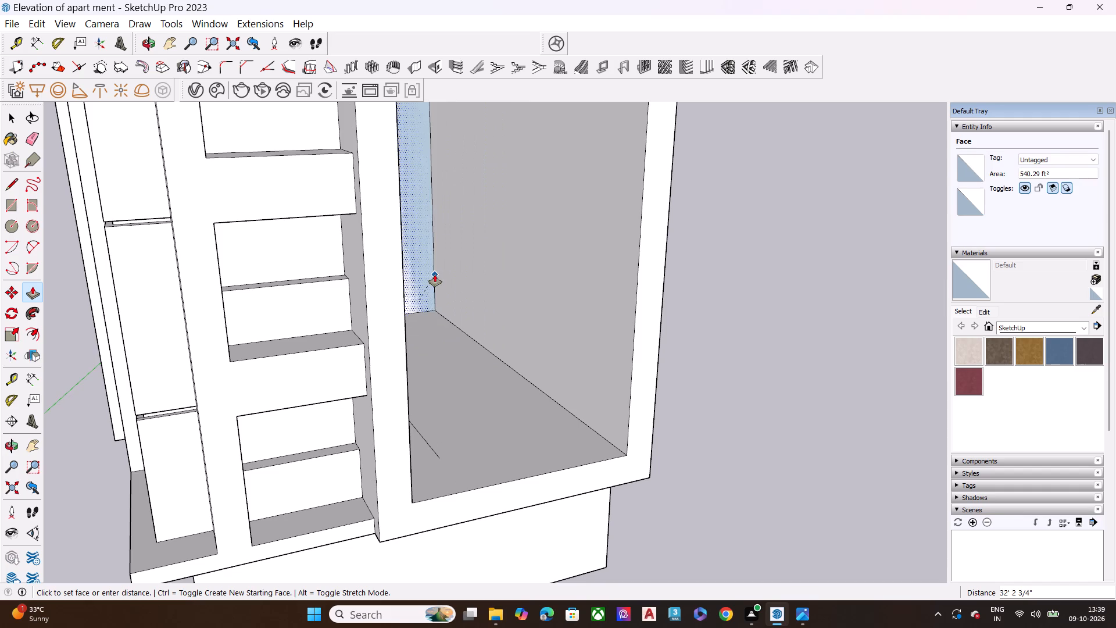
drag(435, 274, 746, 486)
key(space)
Select the recessed panel and all its connected geometry to check the large frame's recess for hidden edges.
middle_drag(465, 448, 363, 468)
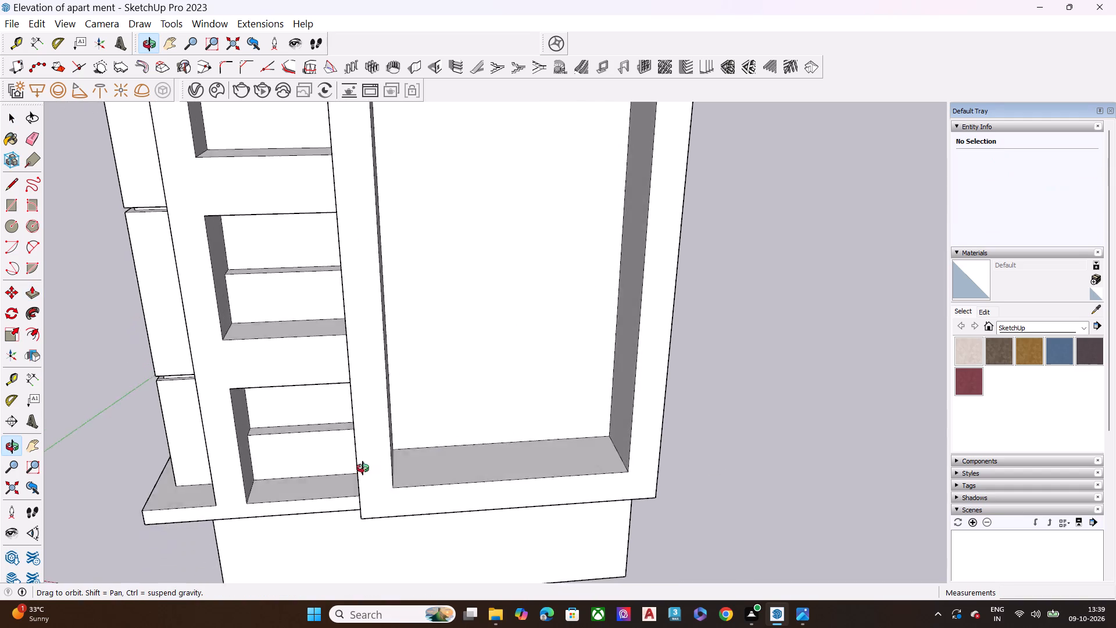
middle_drag(363, 468, 223, 463)
middle_drag(495, 458, 473, 493)
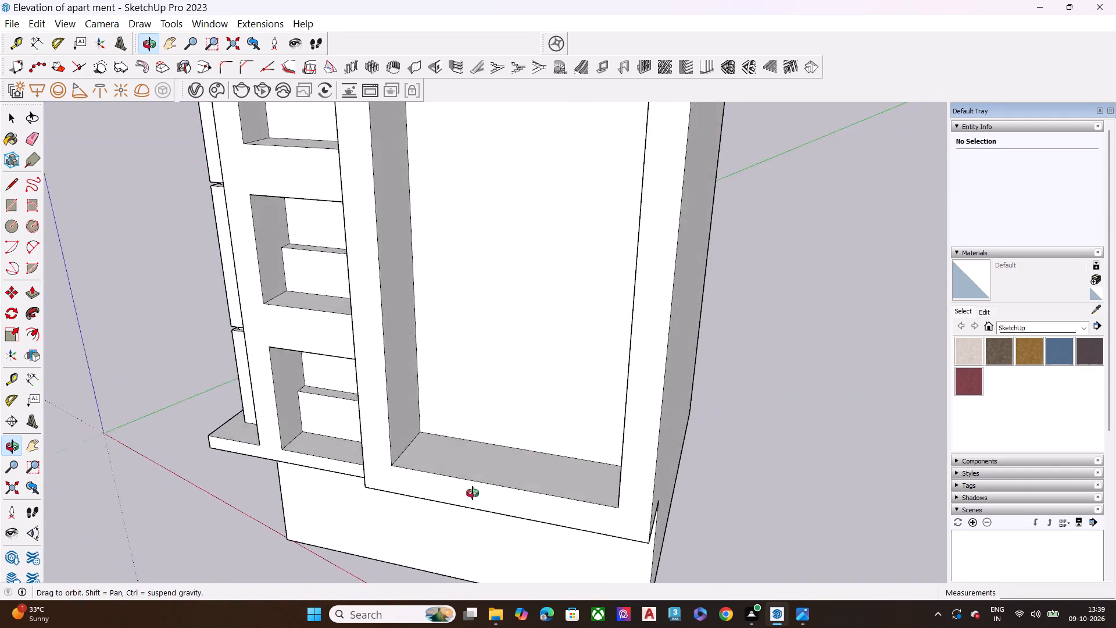
middle_drag(473, 493, 434, 509)
scroll(434, 509, up, 1)
click(446, 416)
double_click(446, 416)
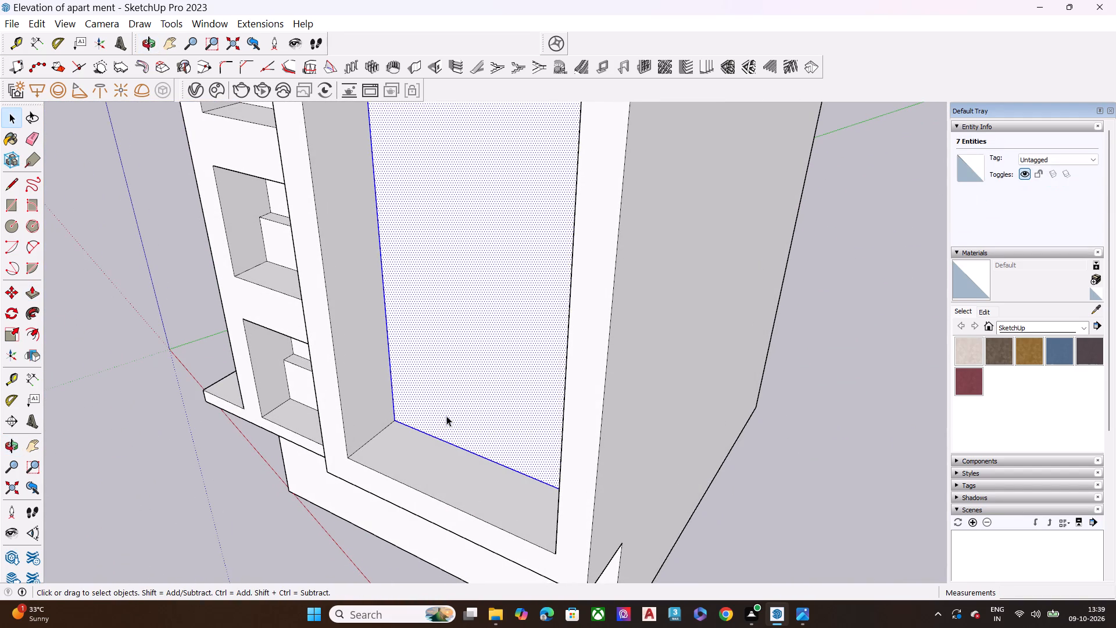
click(446, 416)
double_click(446, 416)
click(446, 416)
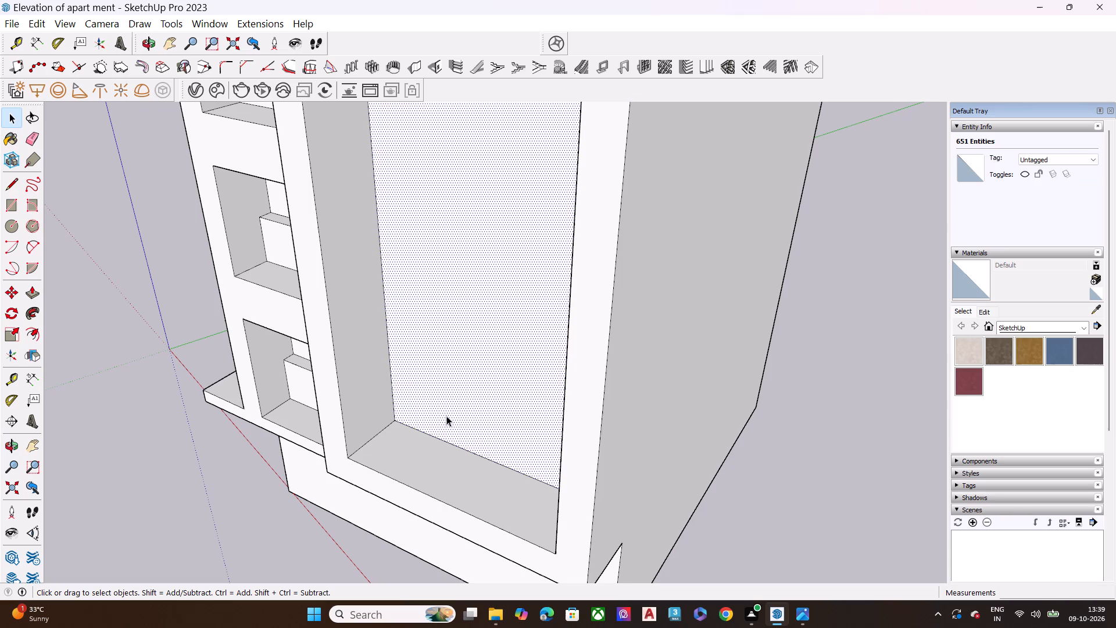
double_click(446, 416)
click(446, 416)
double_click(446, 416)
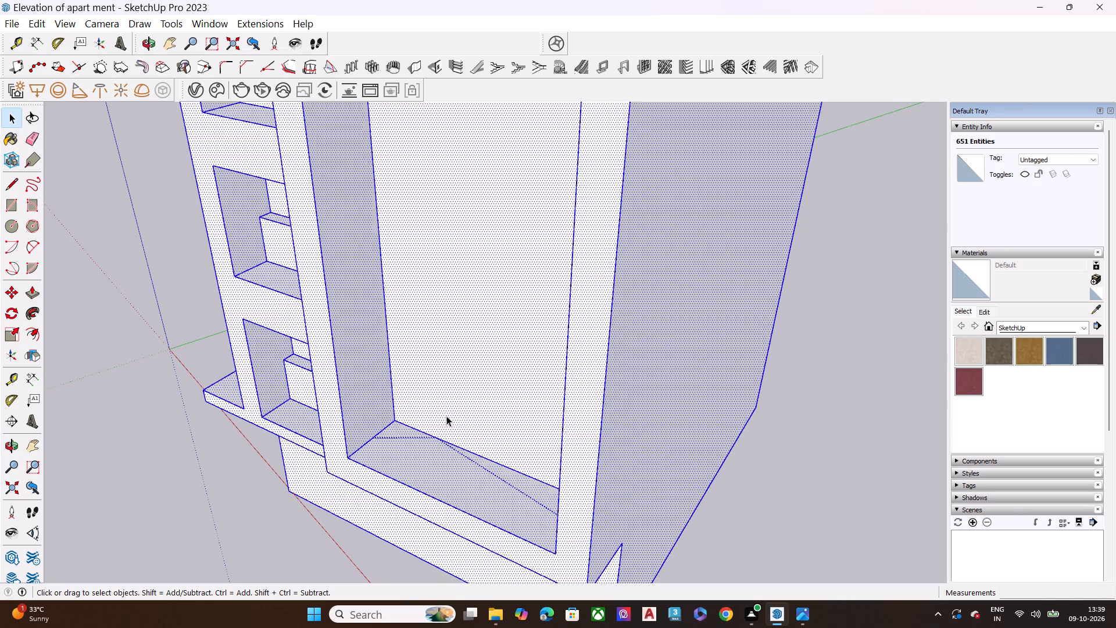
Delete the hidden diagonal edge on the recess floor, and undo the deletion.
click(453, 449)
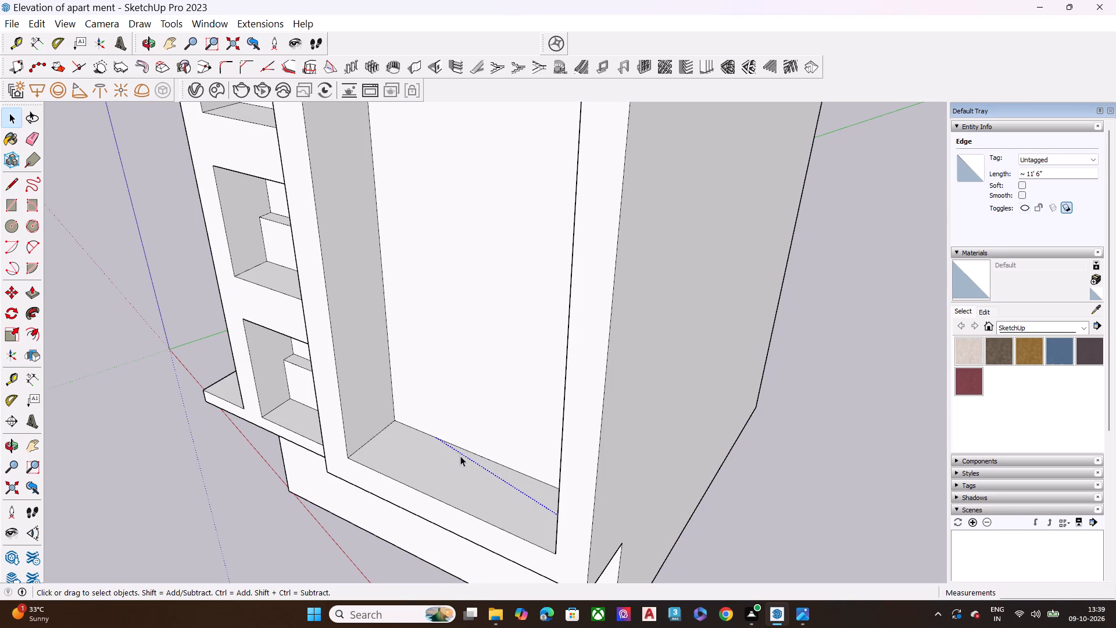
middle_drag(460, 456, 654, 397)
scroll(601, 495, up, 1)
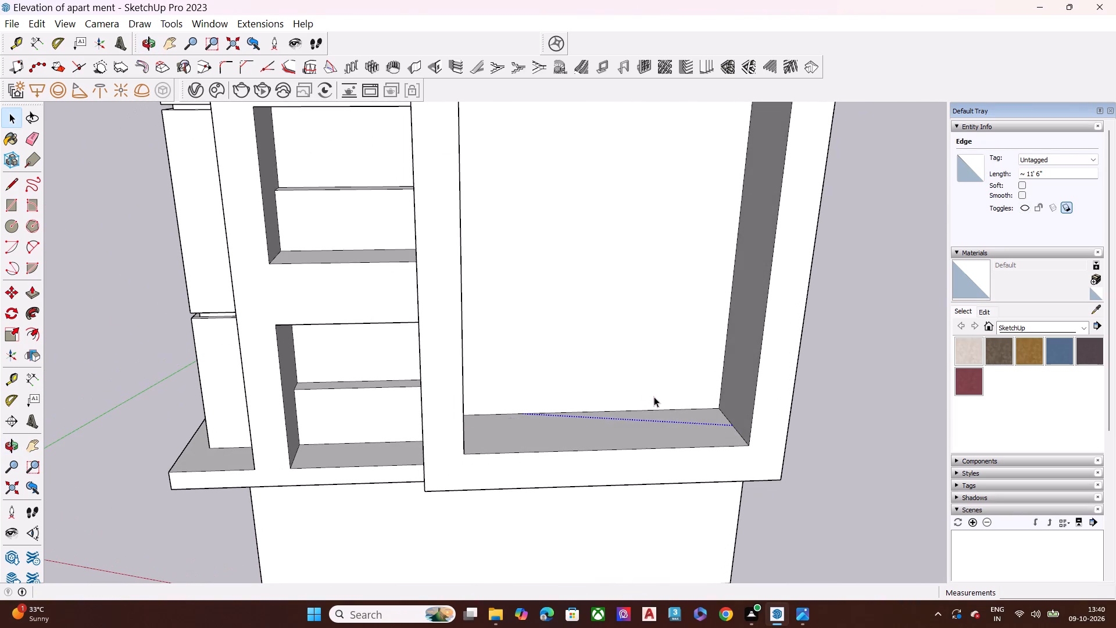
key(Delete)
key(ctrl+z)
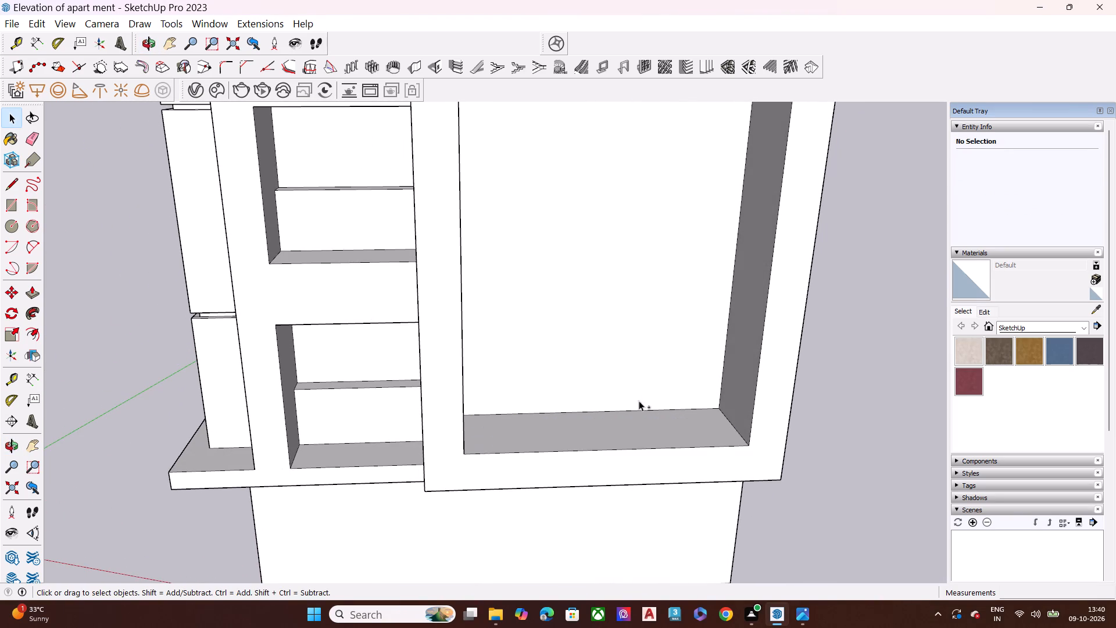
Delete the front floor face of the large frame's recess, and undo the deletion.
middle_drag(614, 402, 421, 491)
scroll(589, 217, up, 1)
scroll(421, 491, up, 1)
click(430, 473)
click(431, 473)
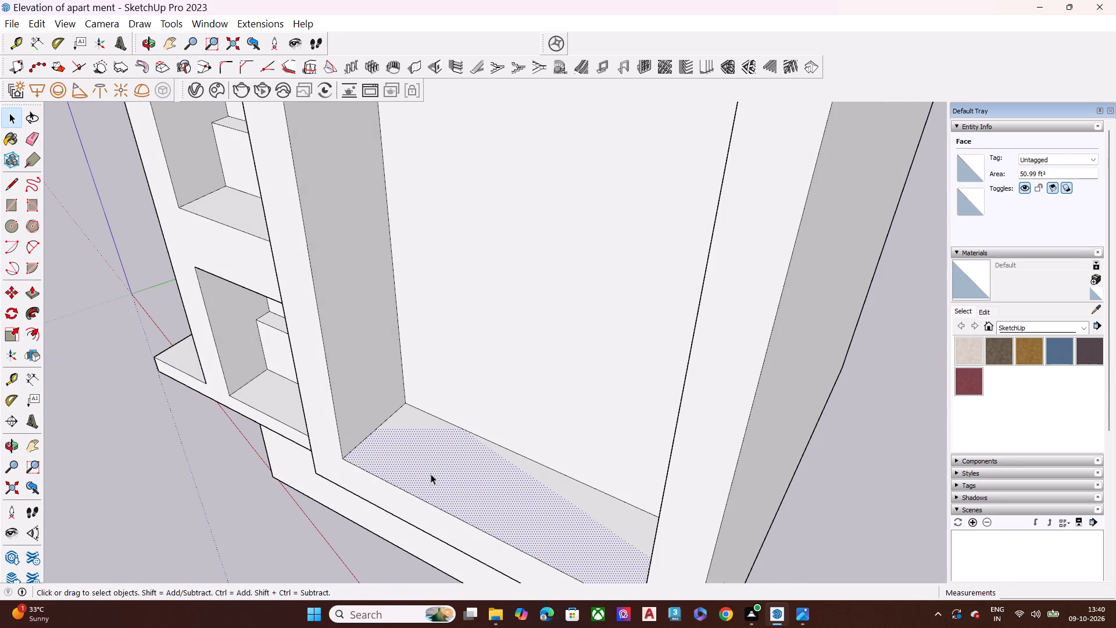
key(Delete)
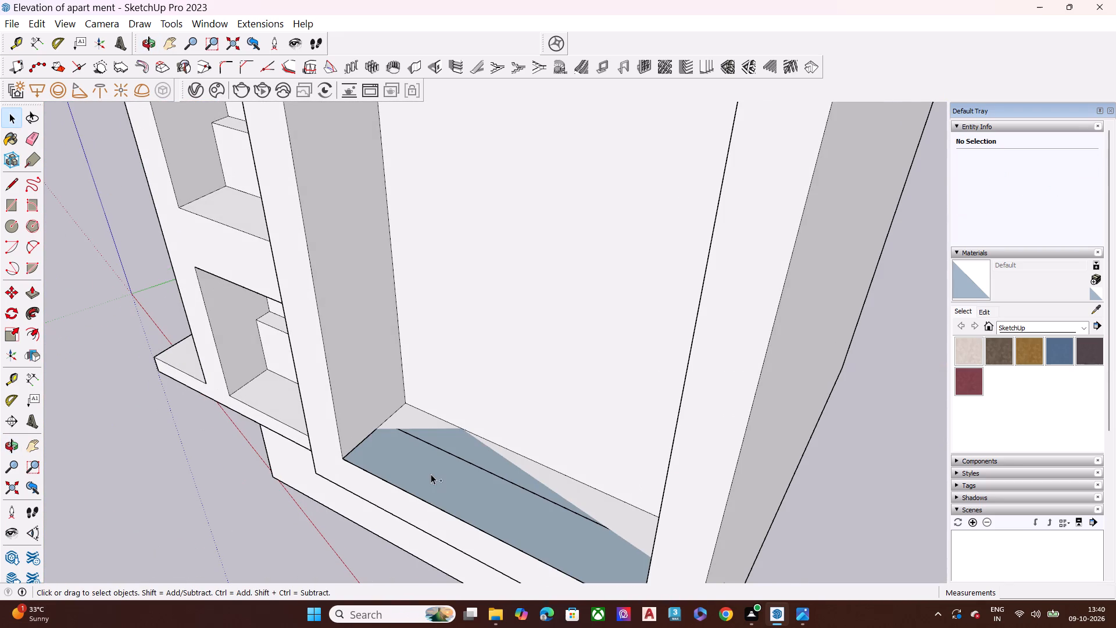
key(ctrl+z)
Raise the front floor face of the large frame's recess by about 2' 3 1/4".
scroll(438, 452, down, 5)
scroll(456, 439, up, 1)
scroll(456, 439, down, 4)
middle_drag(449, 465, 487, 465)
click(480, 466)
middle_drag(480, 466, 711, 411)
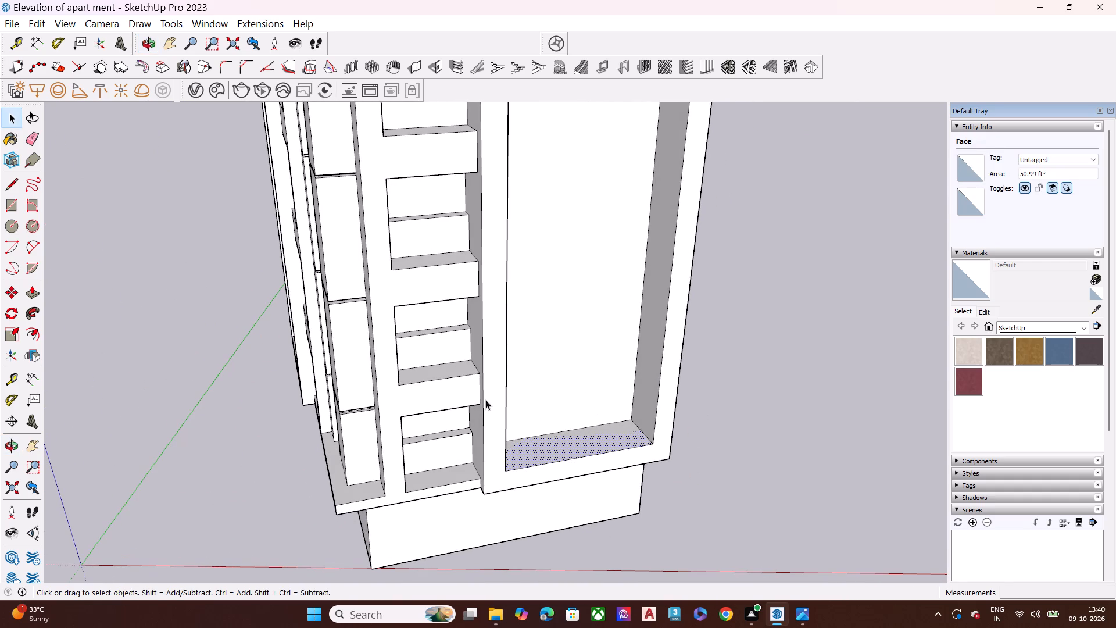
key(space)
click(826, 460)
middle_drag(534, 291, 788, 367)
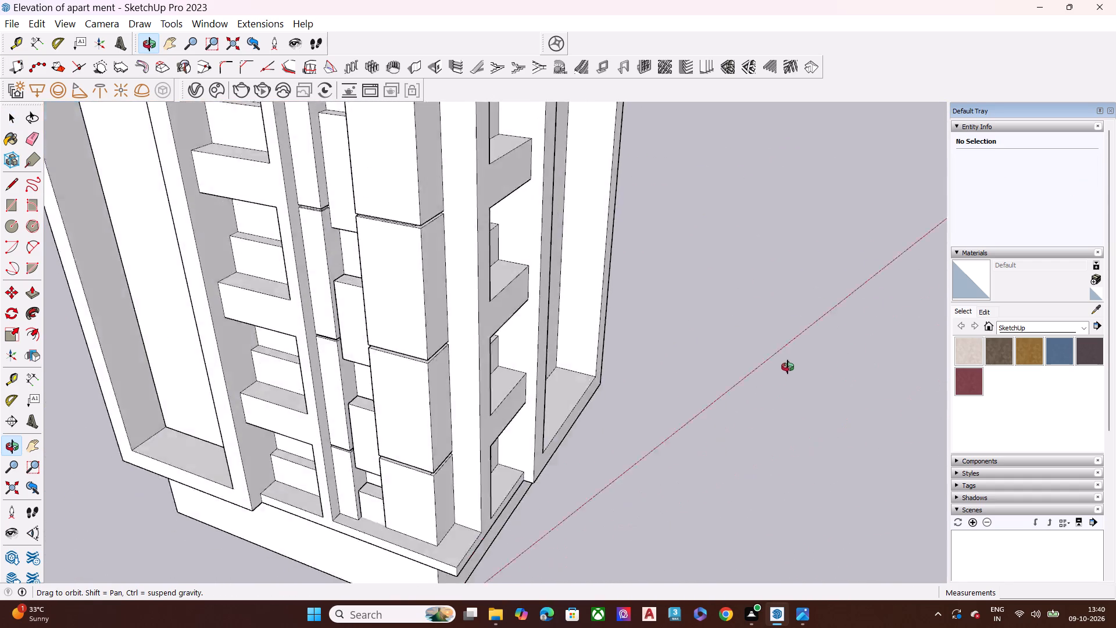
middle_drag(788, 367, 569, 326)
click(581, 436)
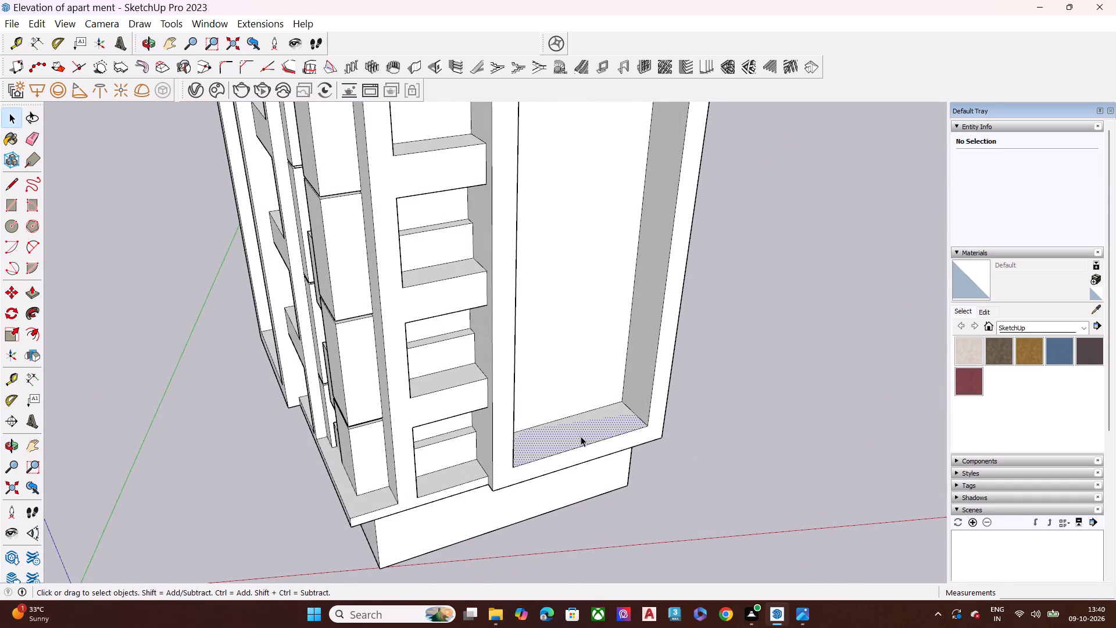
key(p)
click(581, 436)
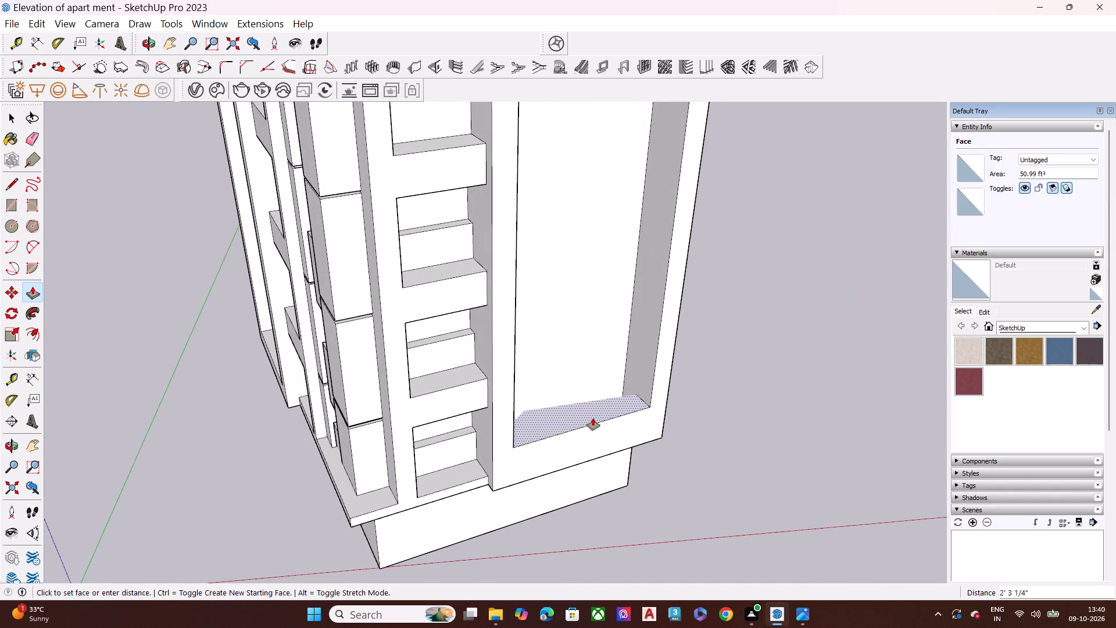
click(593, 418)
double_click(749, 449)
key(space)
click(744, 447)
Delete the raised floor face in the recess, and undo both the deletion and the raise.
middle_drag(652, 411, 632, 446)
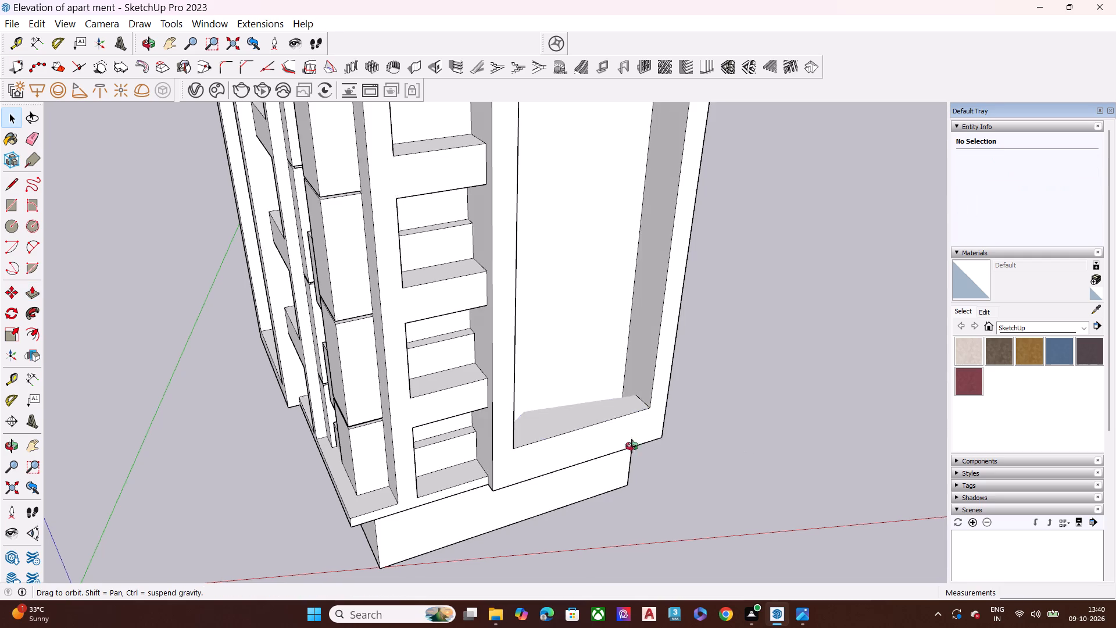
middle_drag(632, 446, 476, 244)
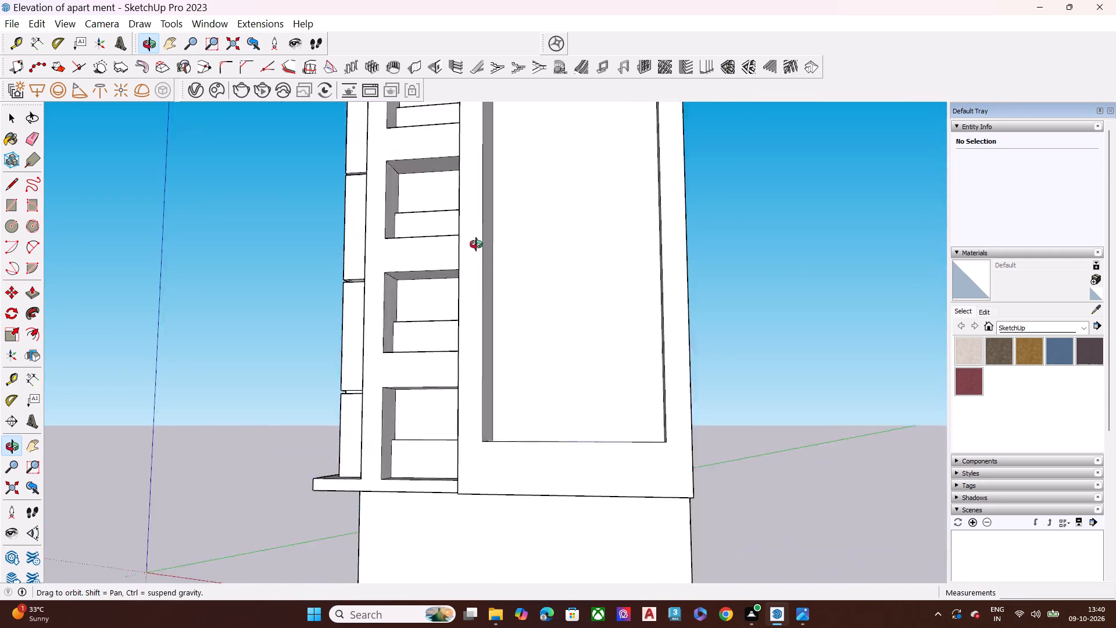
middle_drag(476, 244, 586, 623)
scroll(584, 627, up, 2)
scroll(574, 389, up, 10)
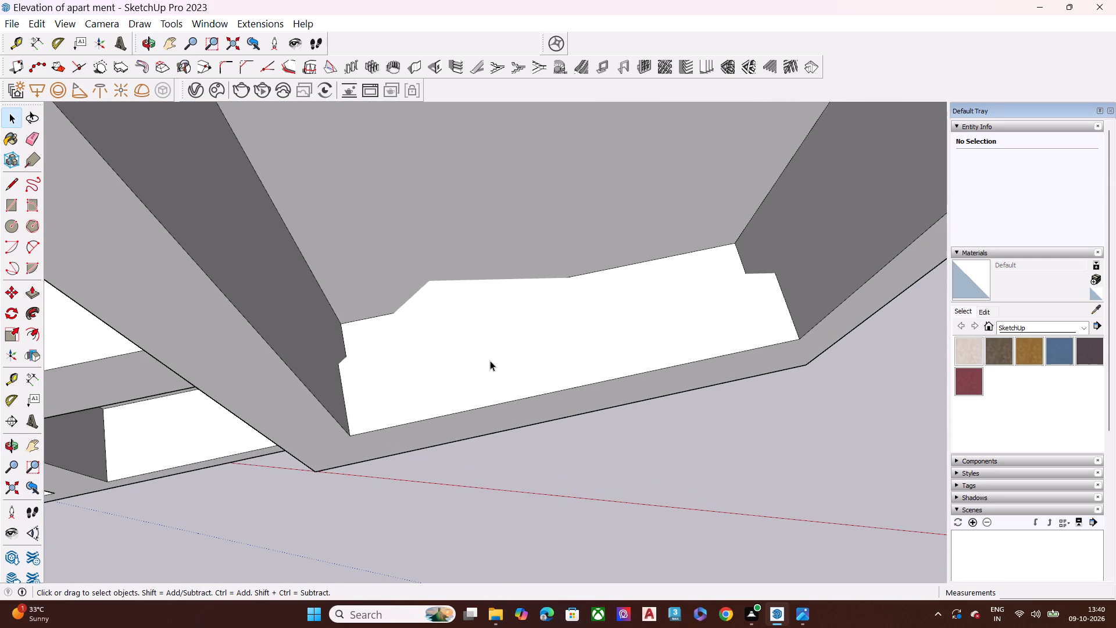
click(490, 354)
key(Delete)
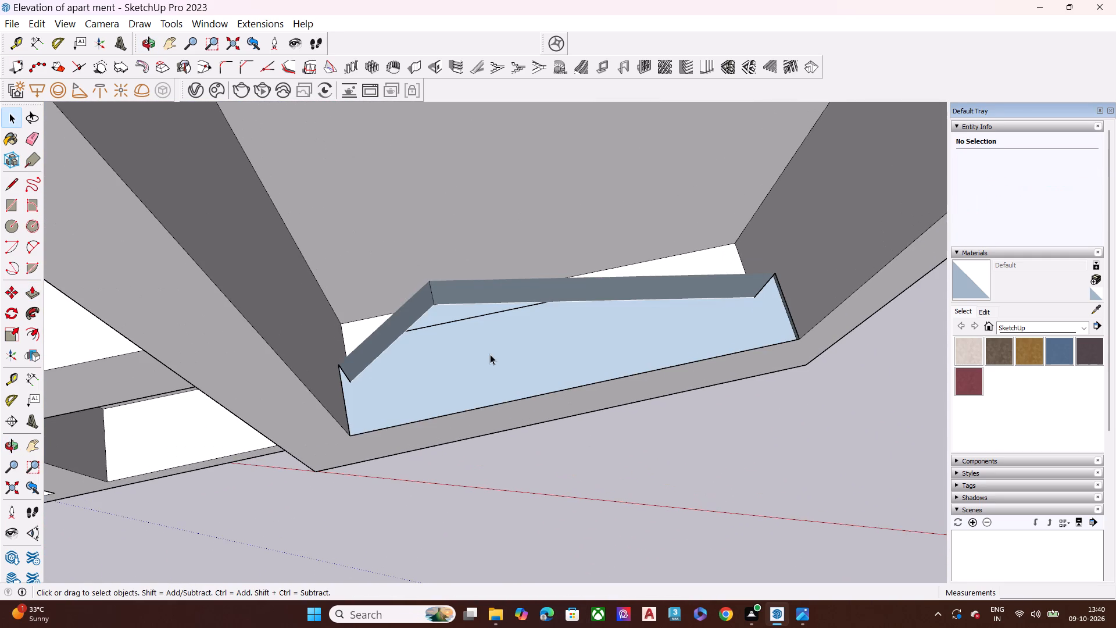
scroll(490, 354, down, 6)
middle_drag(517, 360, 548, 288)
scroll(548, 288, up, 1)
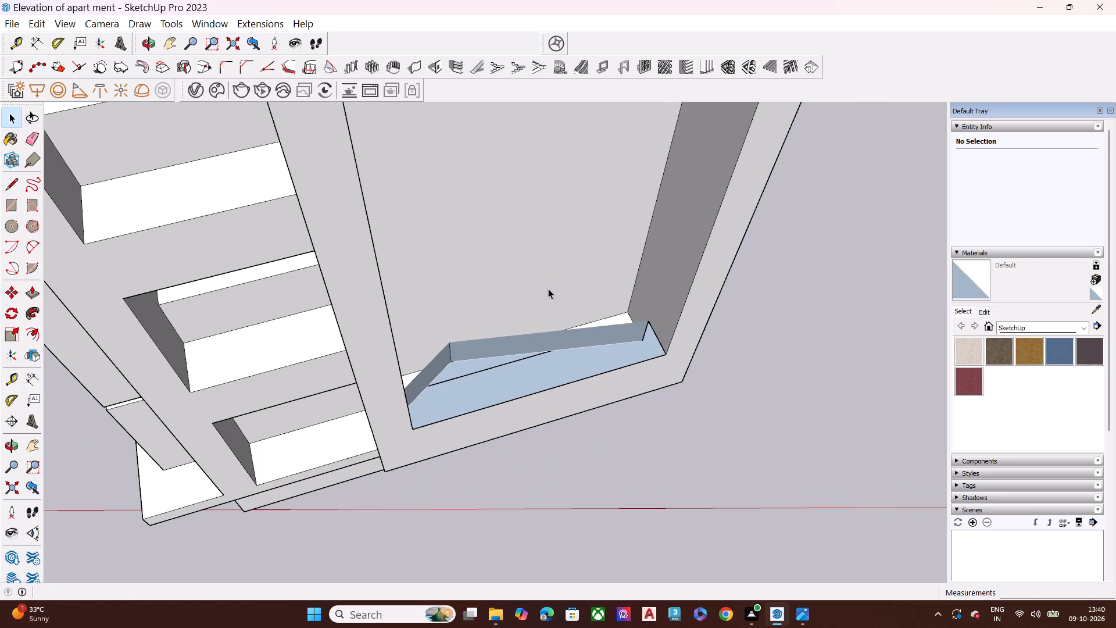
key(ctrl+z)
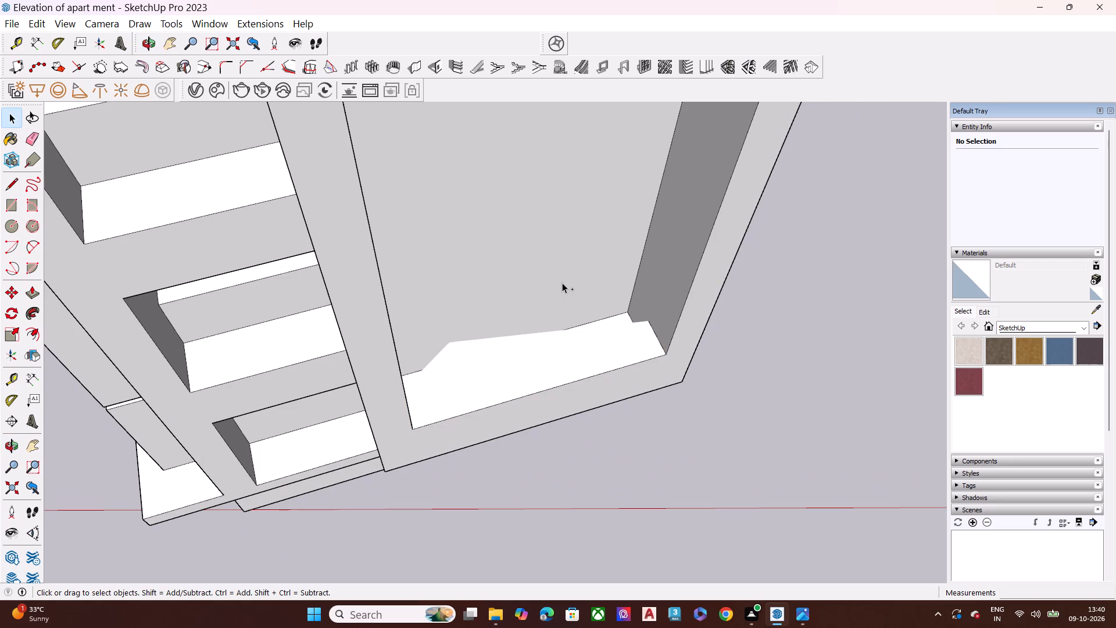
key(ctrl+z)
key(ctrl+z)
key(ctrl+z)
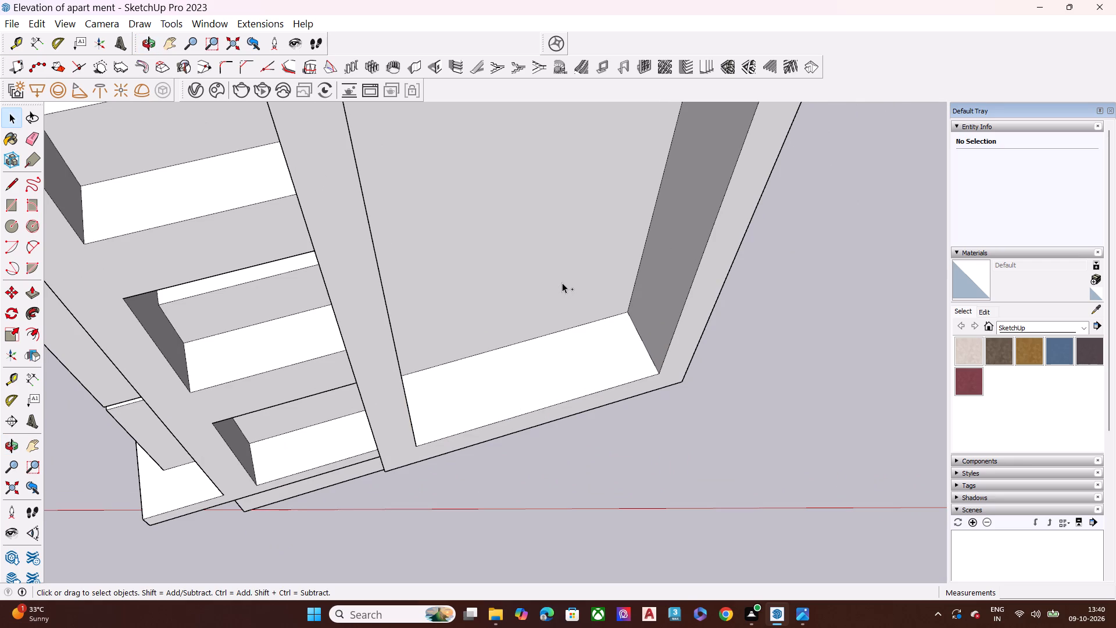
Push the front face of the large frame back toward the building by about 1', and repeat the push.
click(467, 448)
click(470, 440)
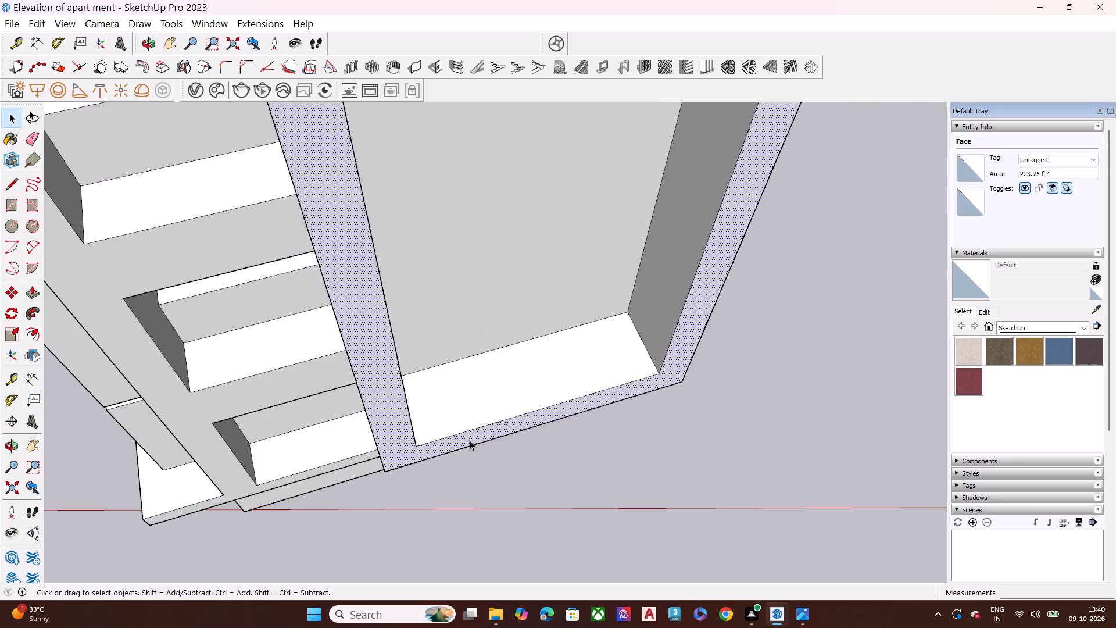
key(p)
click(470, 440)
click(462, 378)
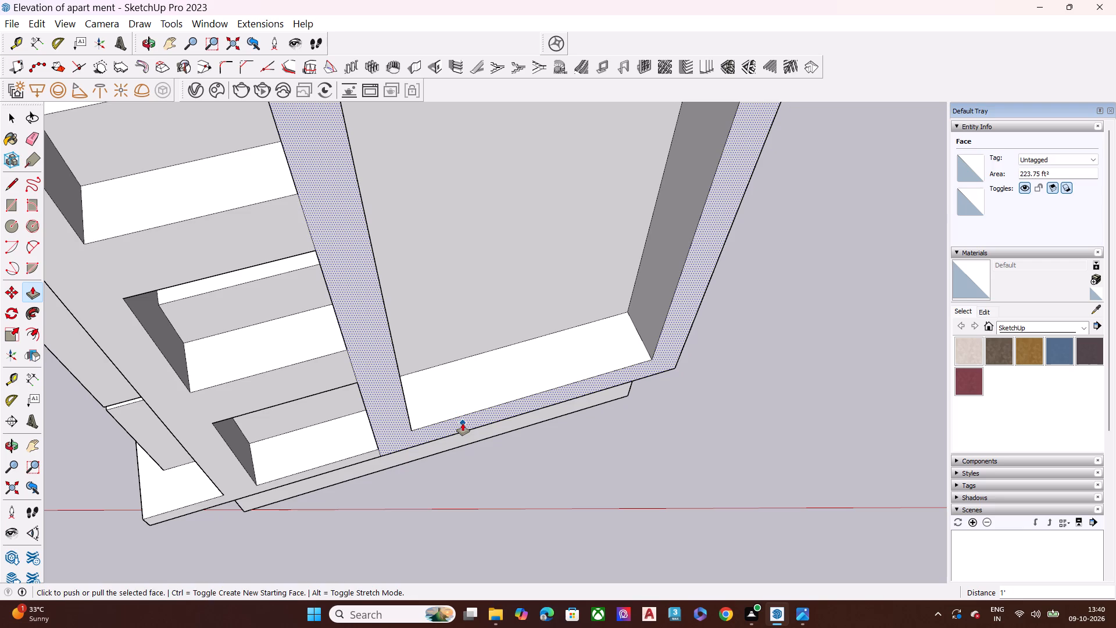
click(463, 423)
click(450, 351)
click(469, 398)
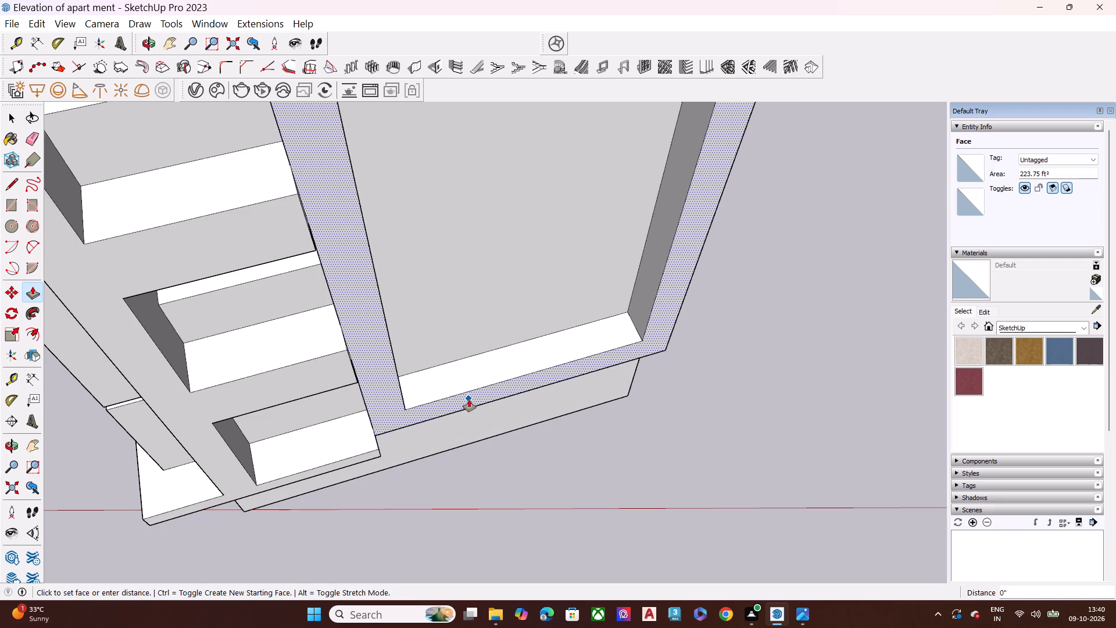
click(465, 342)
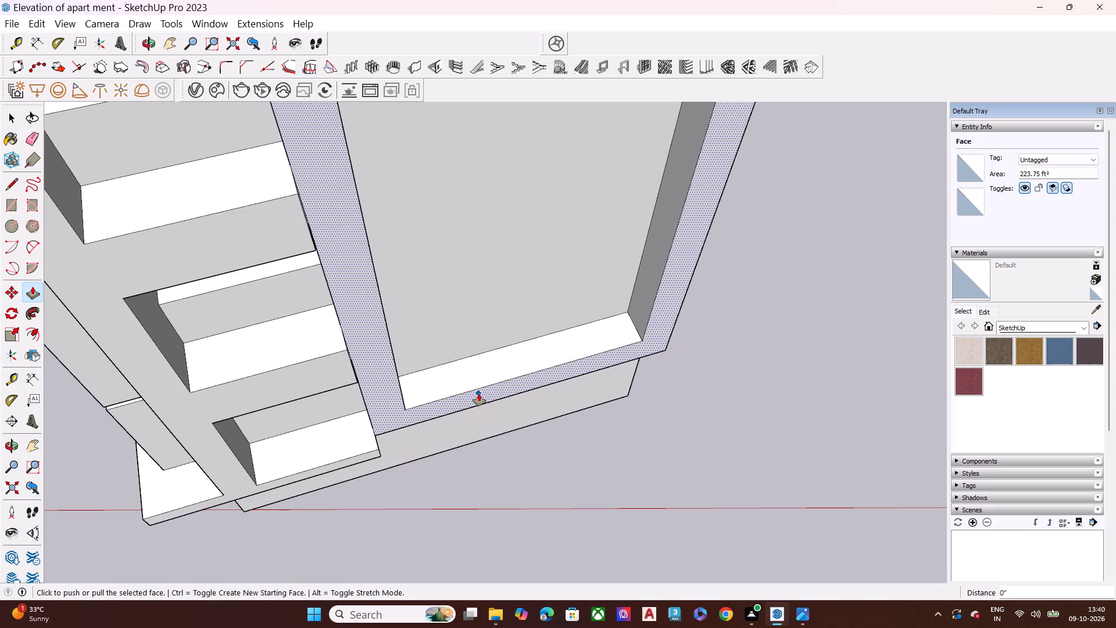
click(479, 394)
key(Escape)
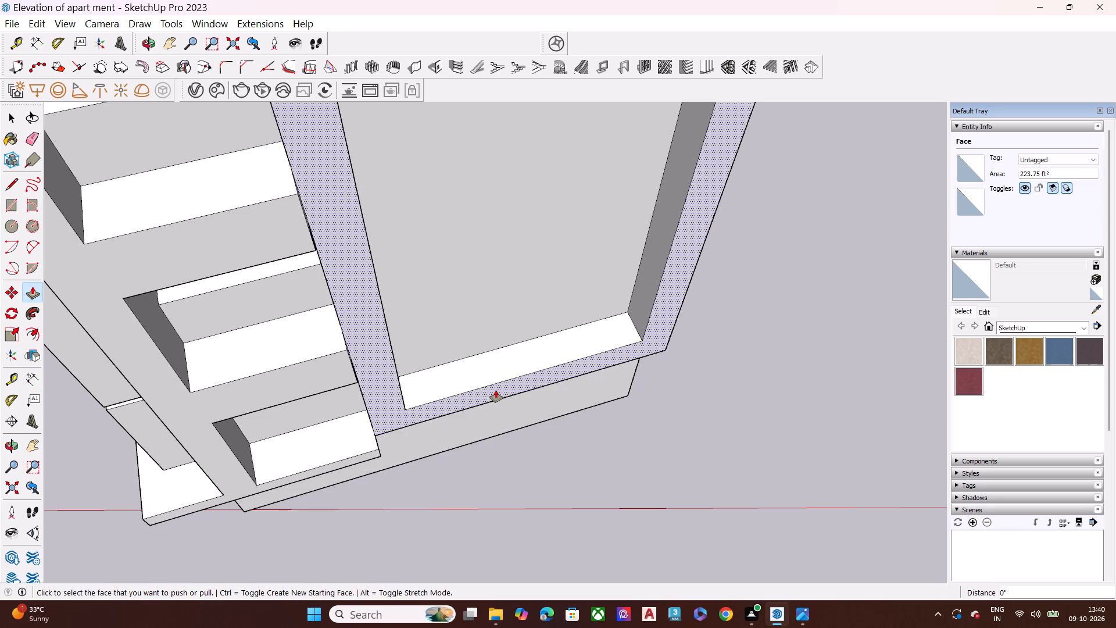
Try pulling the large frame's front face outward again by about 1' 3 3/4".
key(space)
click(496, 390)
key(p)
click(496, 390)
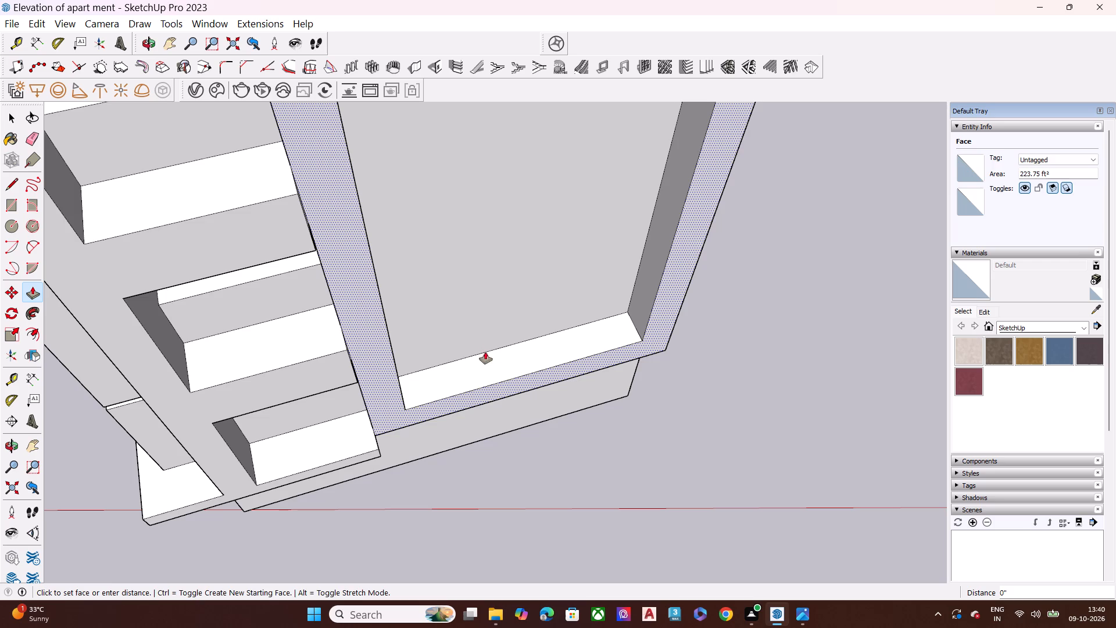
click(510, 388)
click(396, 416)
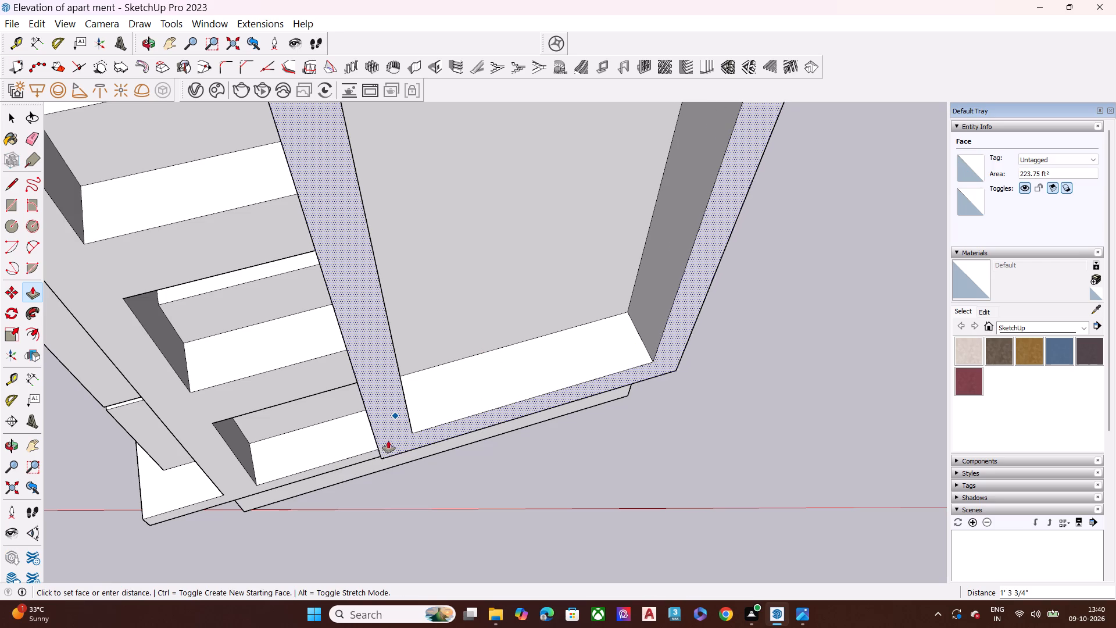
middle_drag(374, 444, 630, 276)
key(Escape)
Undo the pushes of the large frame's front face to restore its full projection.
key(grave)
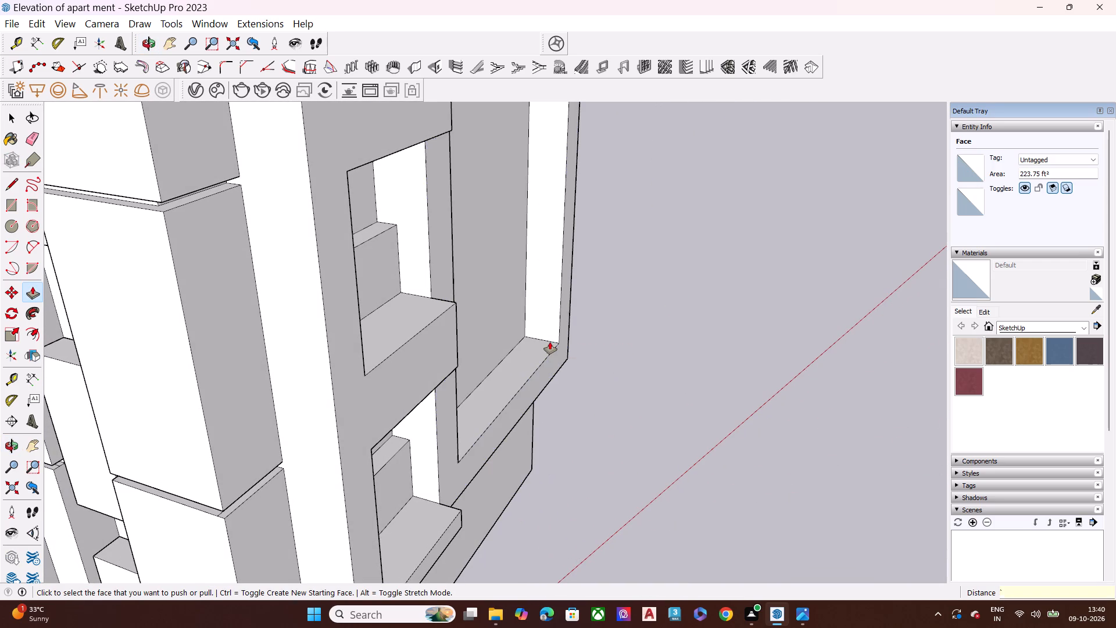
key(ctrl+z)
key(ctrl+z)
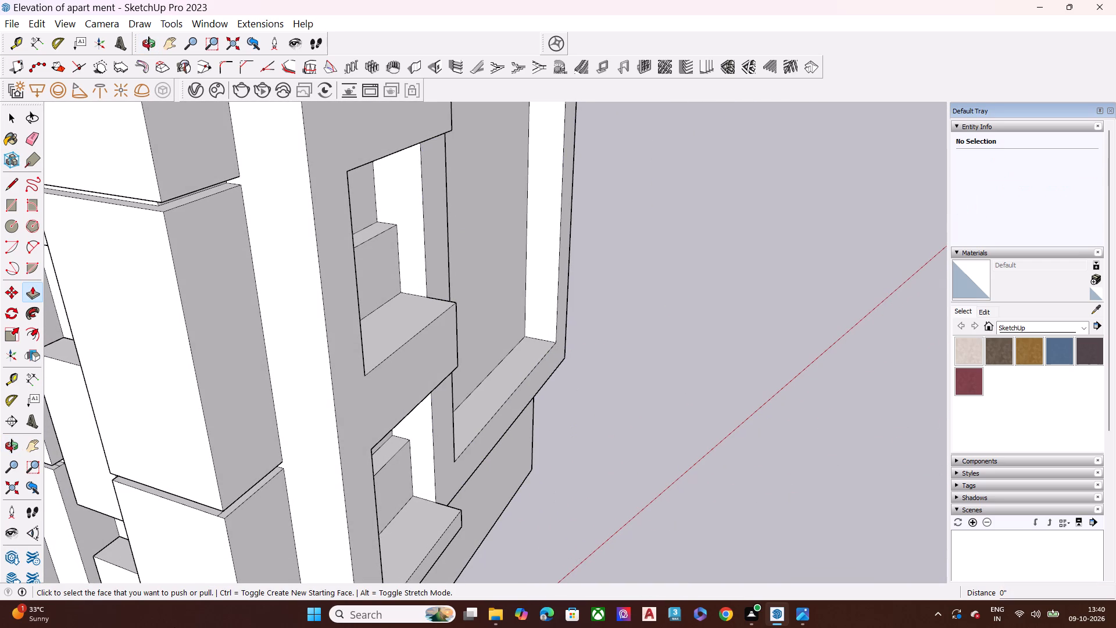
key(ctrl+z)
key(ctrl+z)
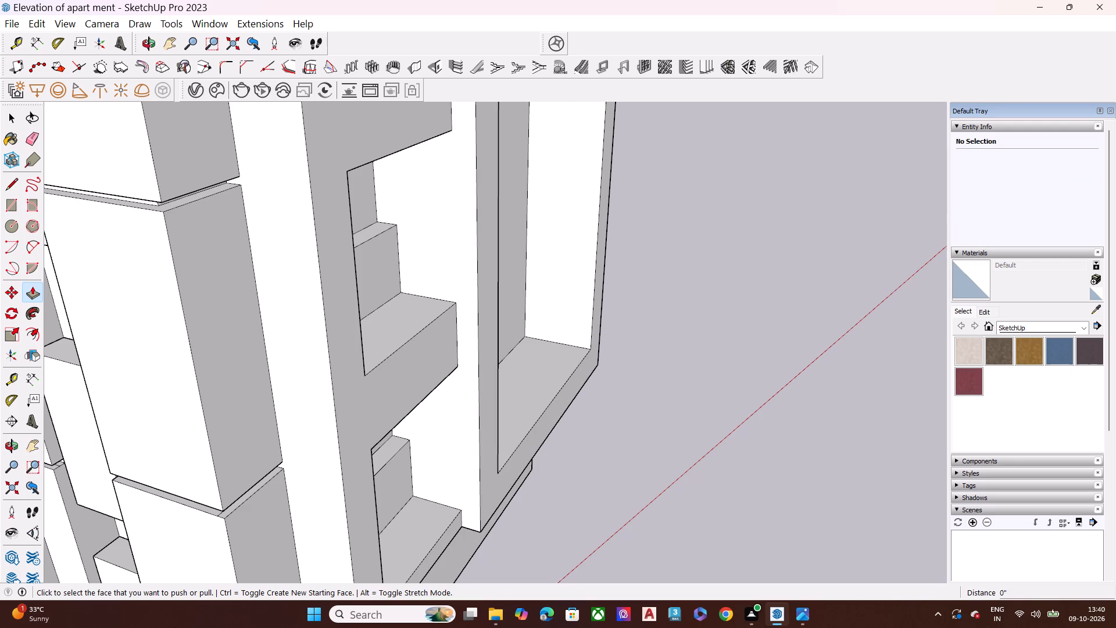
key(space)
Examine the recessed panel and the separate faces of the recess floor inside the large frame by selecting them individually.
scroll(57, 625, down, 5)
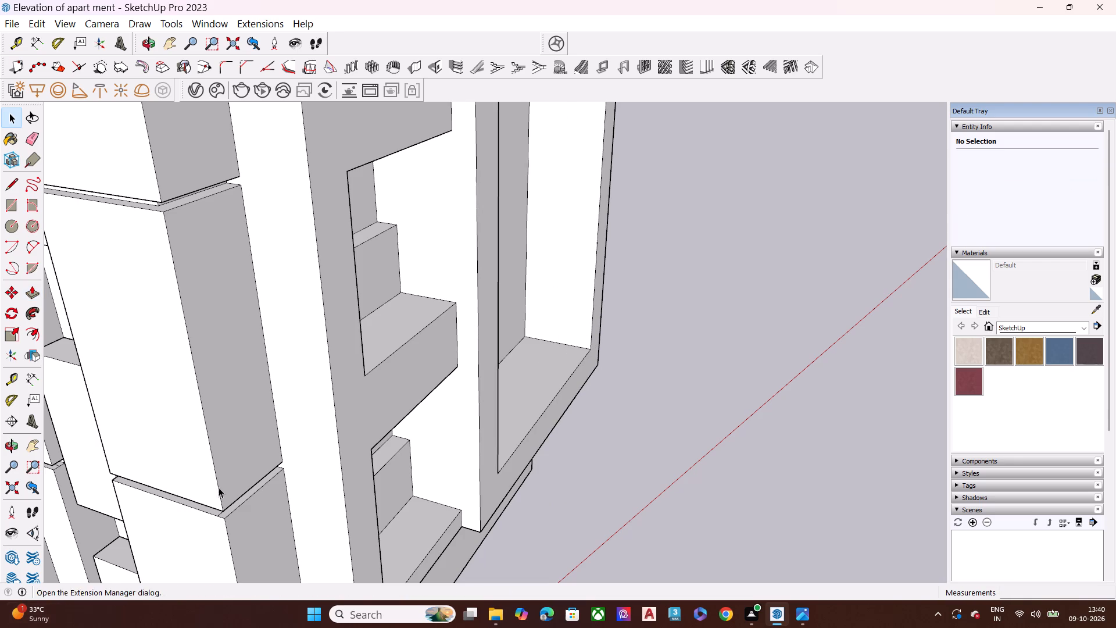
scroll(423, 452, down, 7)
middle_drag(513, 397, 359, 402)
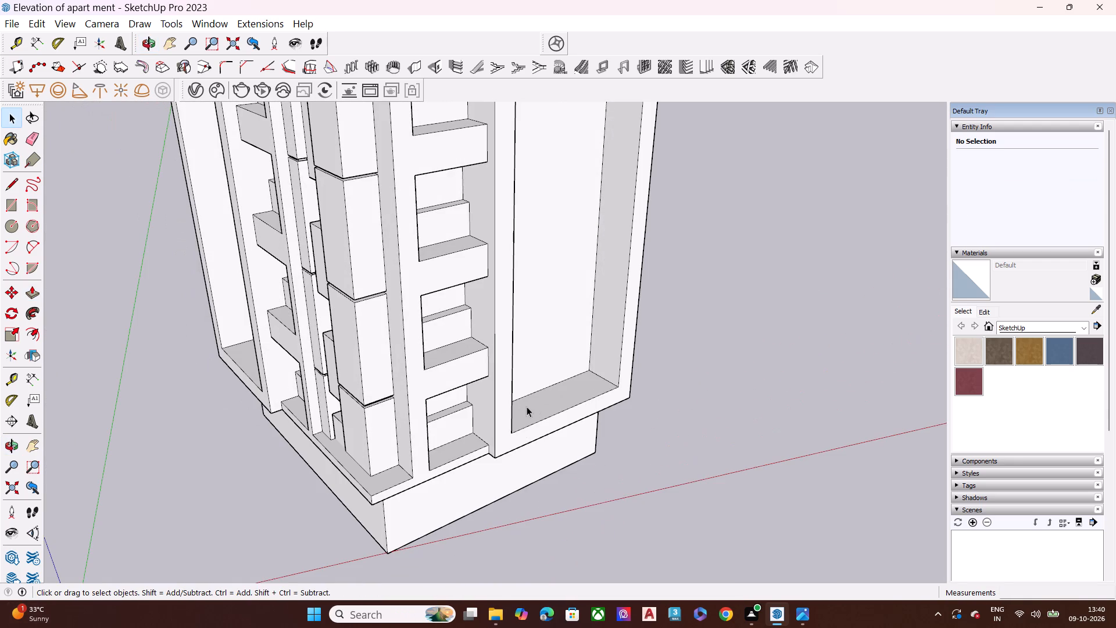
scroll(546, 402, up, 1)
middle_drag(546, 402, 532, 476)
click(542, 331)
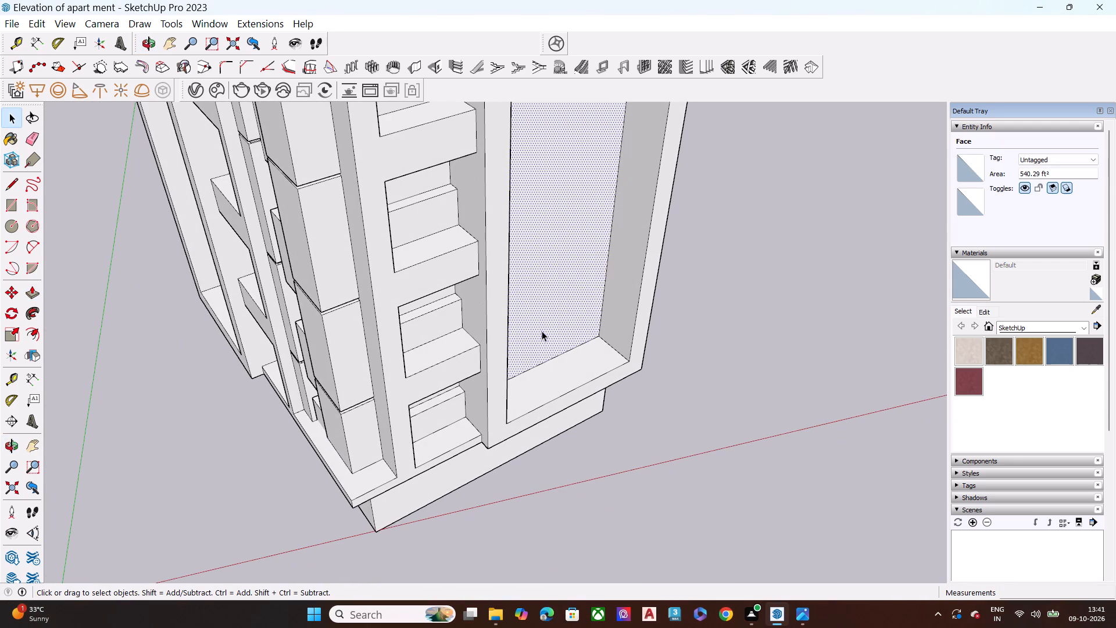
key(p)
click(542, 331)
key(space)
click(574, 356)
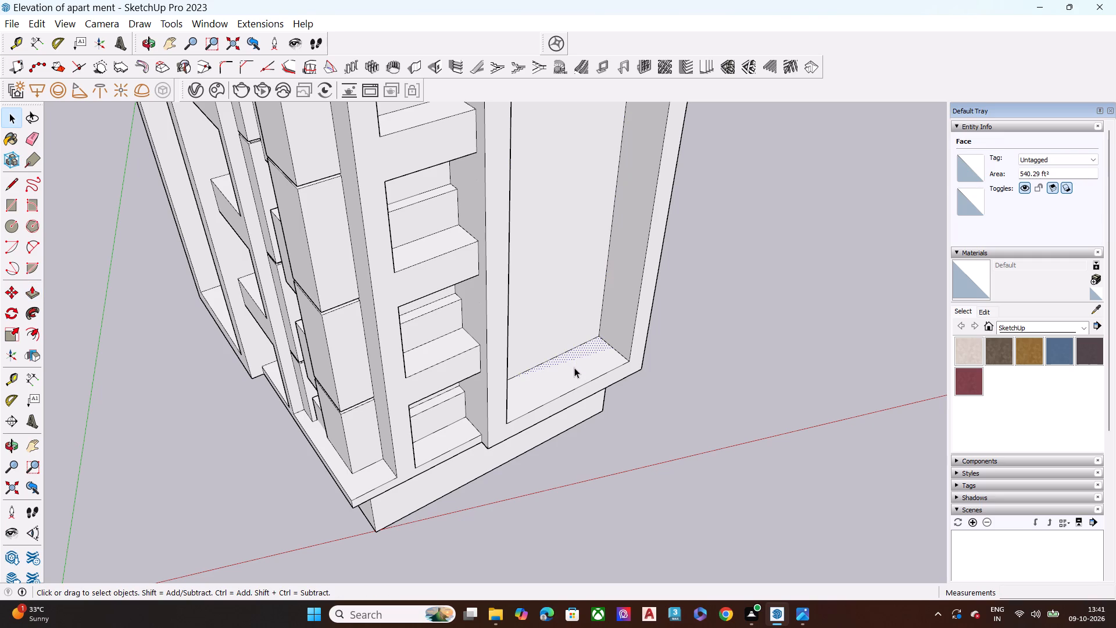
click(564, 384)
click(574, 351)
click(580, 374)
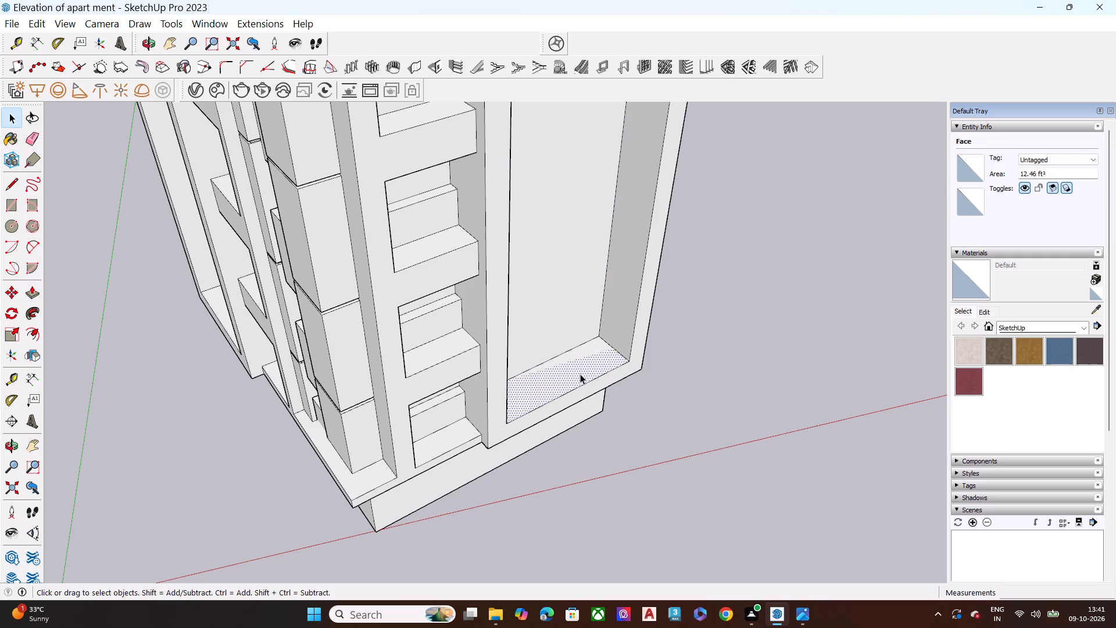
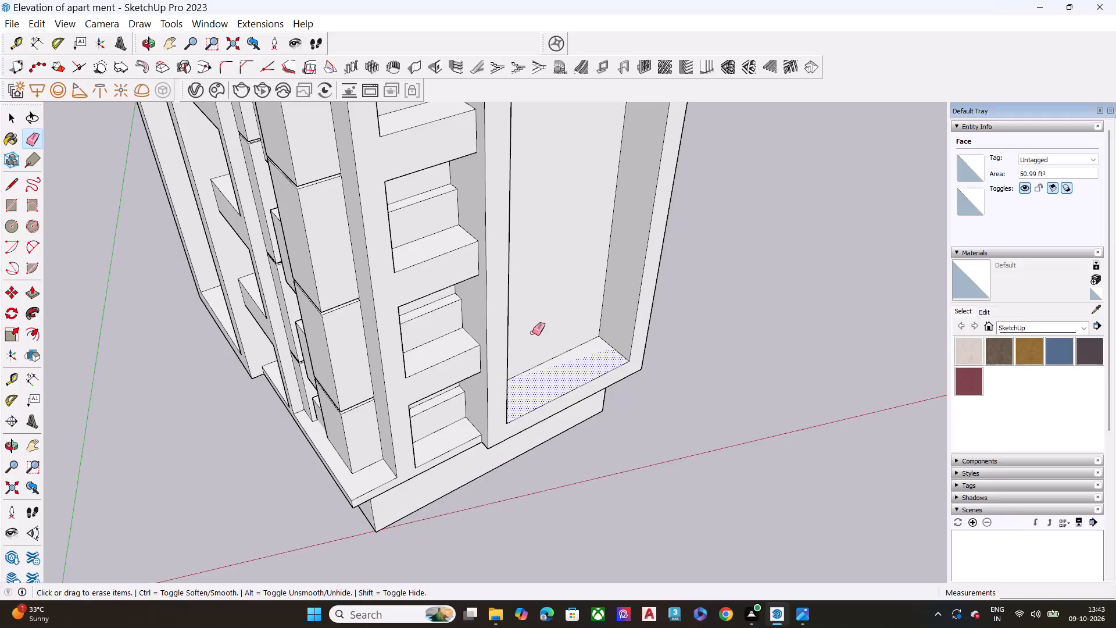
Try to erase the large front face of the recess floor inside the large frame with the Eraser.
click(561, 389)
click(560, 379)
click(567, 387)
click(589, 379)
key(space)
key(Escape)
Examine the triangular back faces of the recess floor by selecting them individually.
click(586, 361)
click(596, 347)
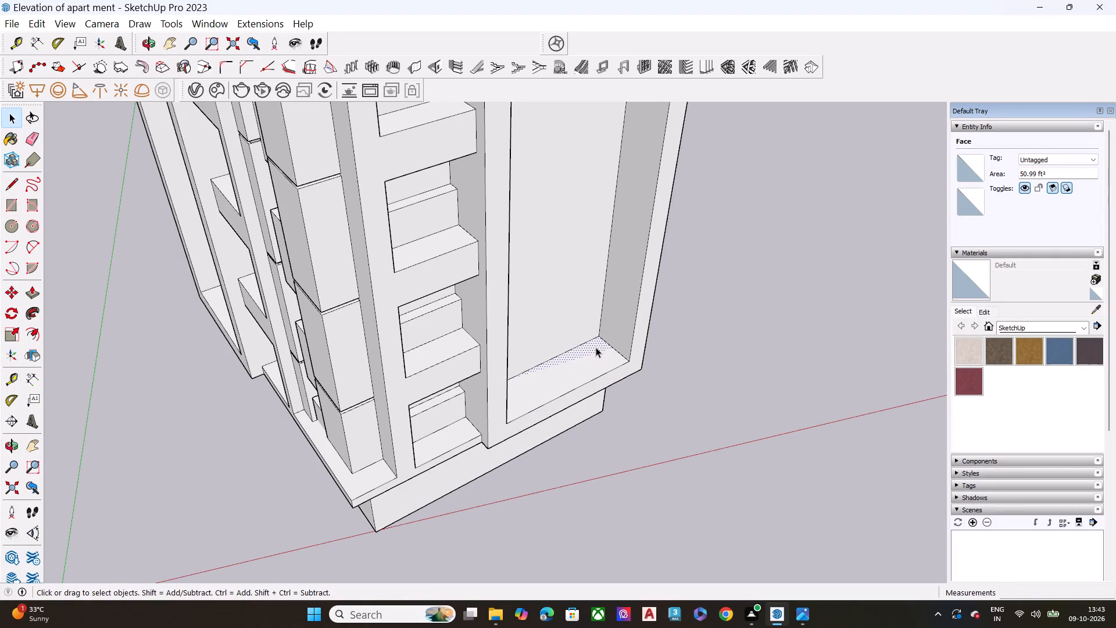
click(588, 363)
click(595, 345)
scroll(584, 364, up, 2)
scroll(584, 364, down, 2)
scroll(584, 364, up, 5)
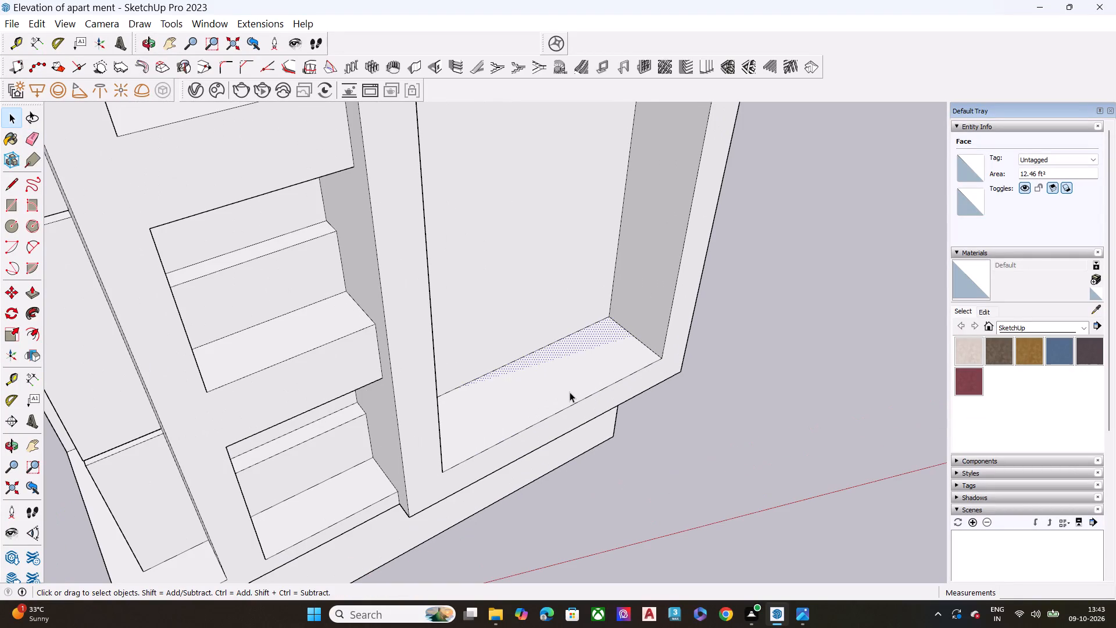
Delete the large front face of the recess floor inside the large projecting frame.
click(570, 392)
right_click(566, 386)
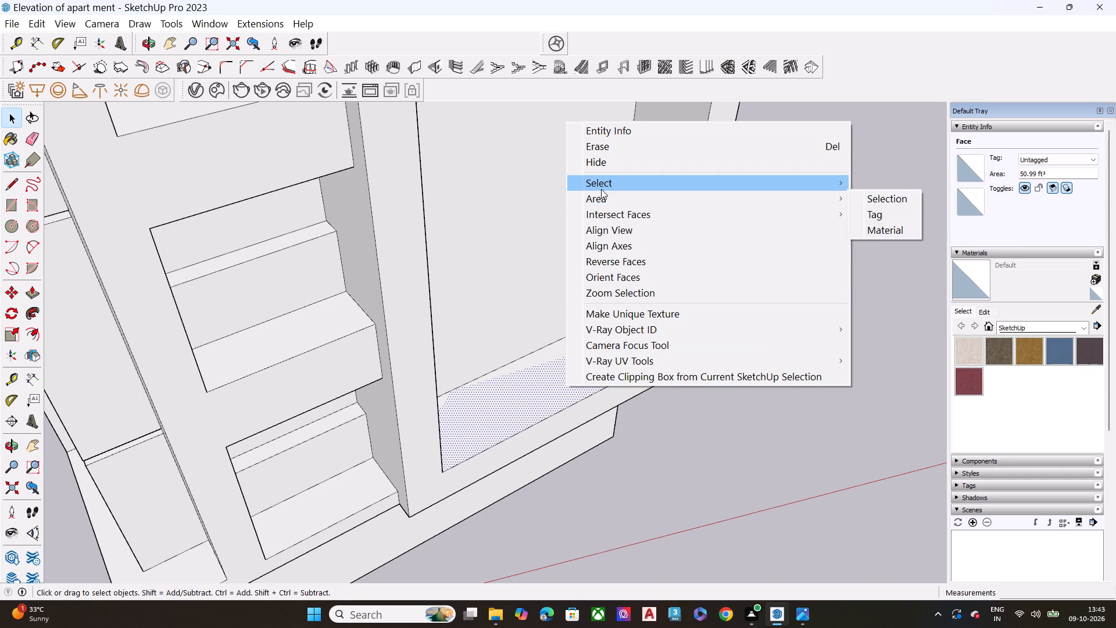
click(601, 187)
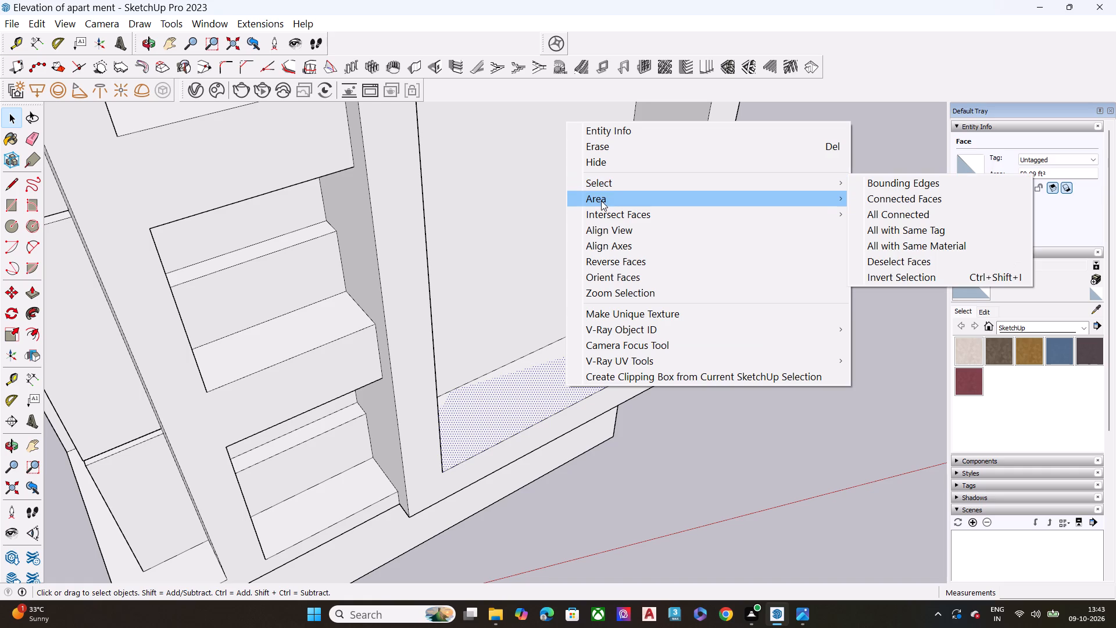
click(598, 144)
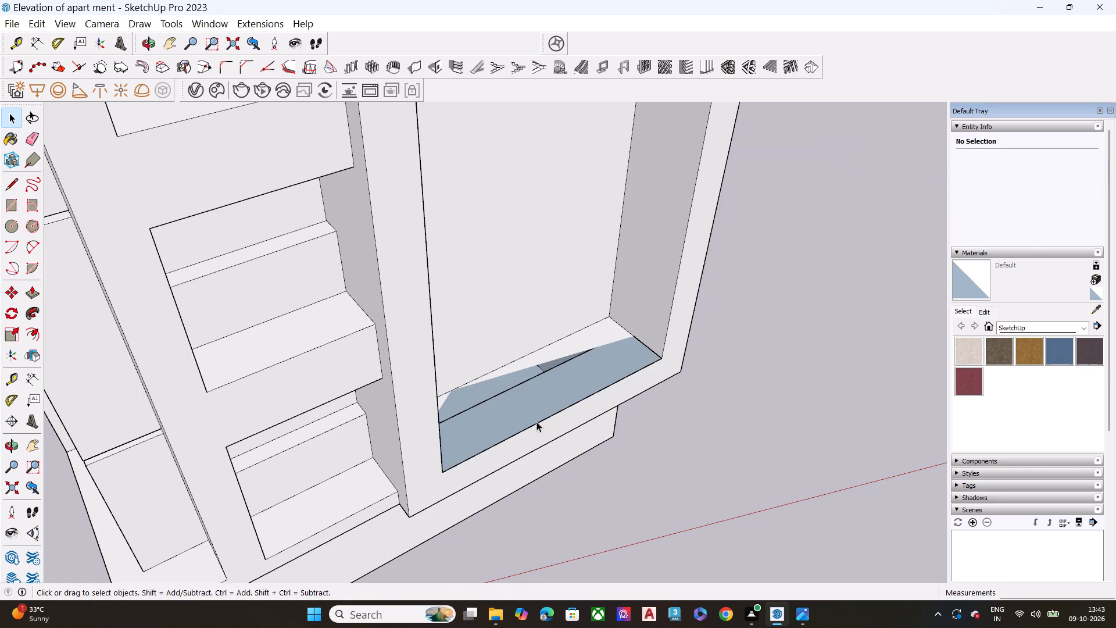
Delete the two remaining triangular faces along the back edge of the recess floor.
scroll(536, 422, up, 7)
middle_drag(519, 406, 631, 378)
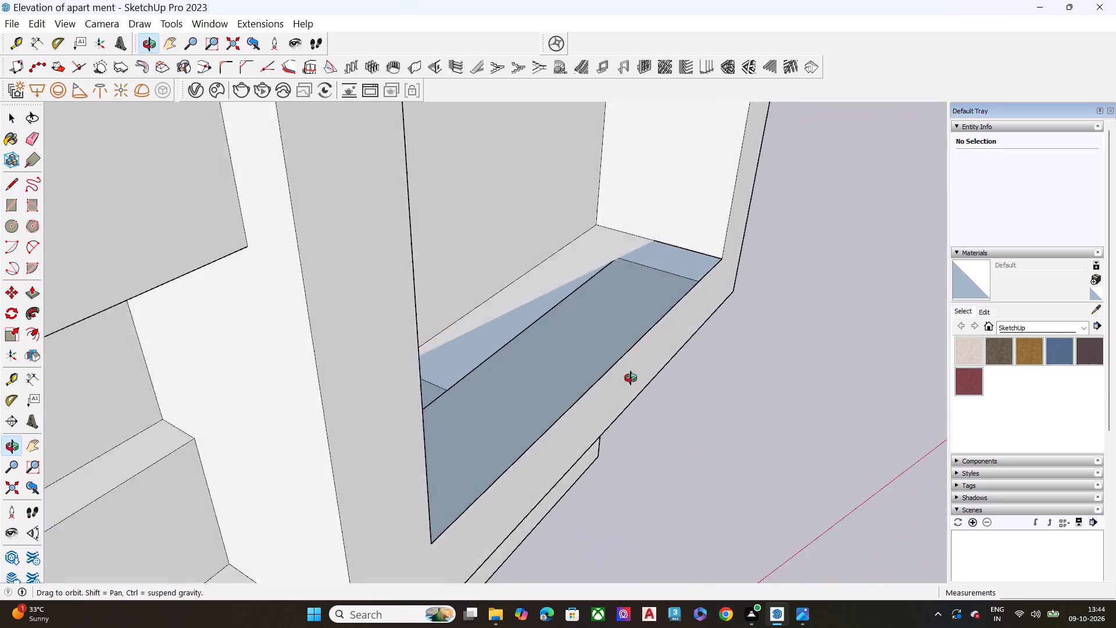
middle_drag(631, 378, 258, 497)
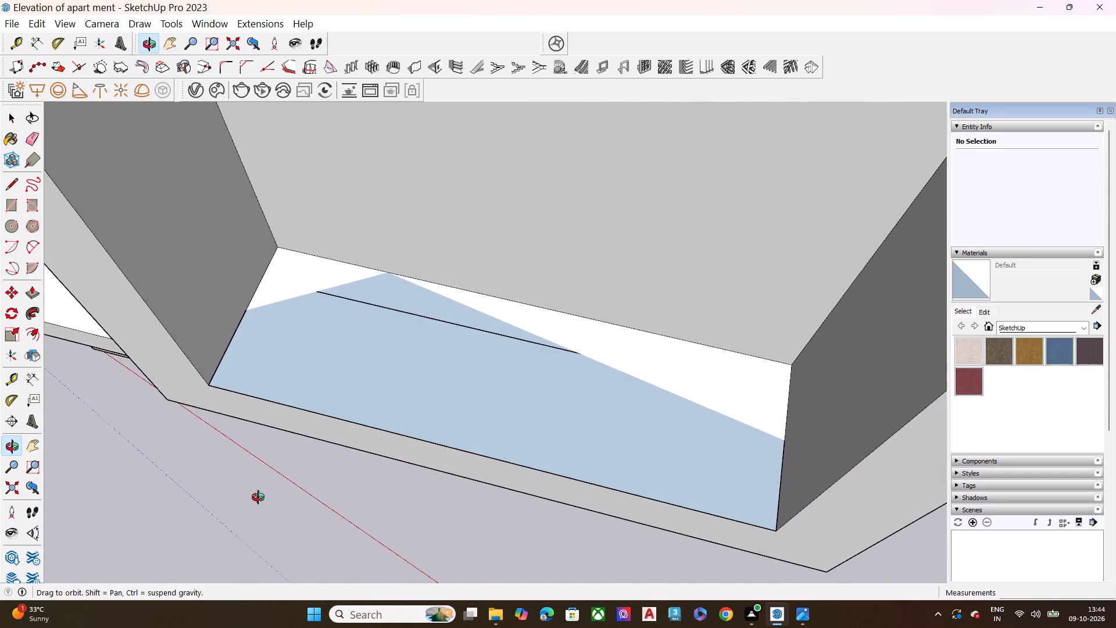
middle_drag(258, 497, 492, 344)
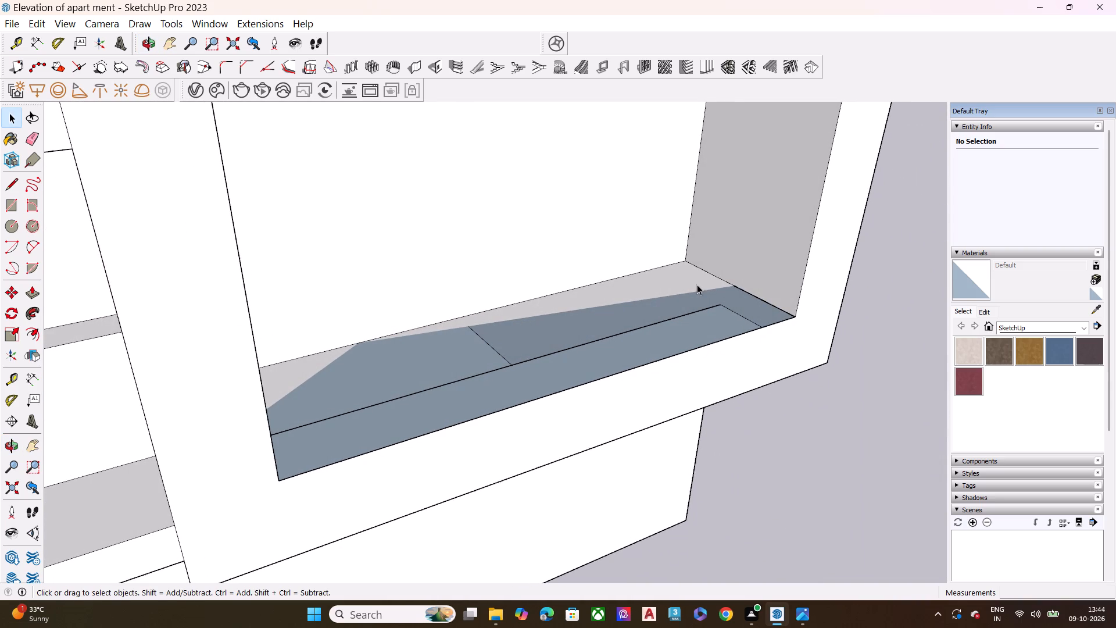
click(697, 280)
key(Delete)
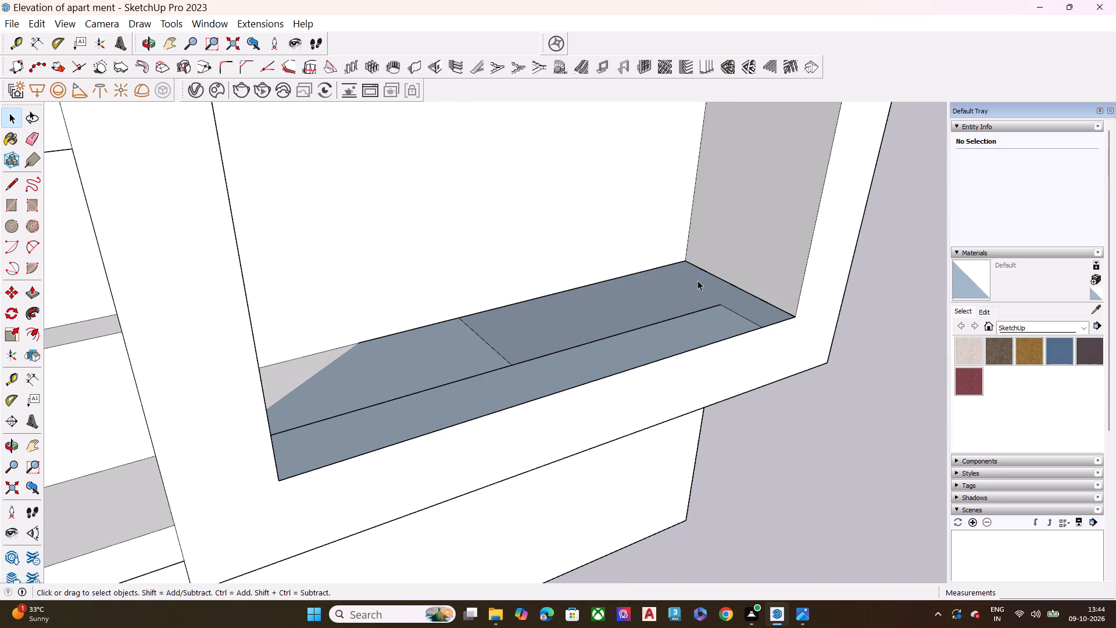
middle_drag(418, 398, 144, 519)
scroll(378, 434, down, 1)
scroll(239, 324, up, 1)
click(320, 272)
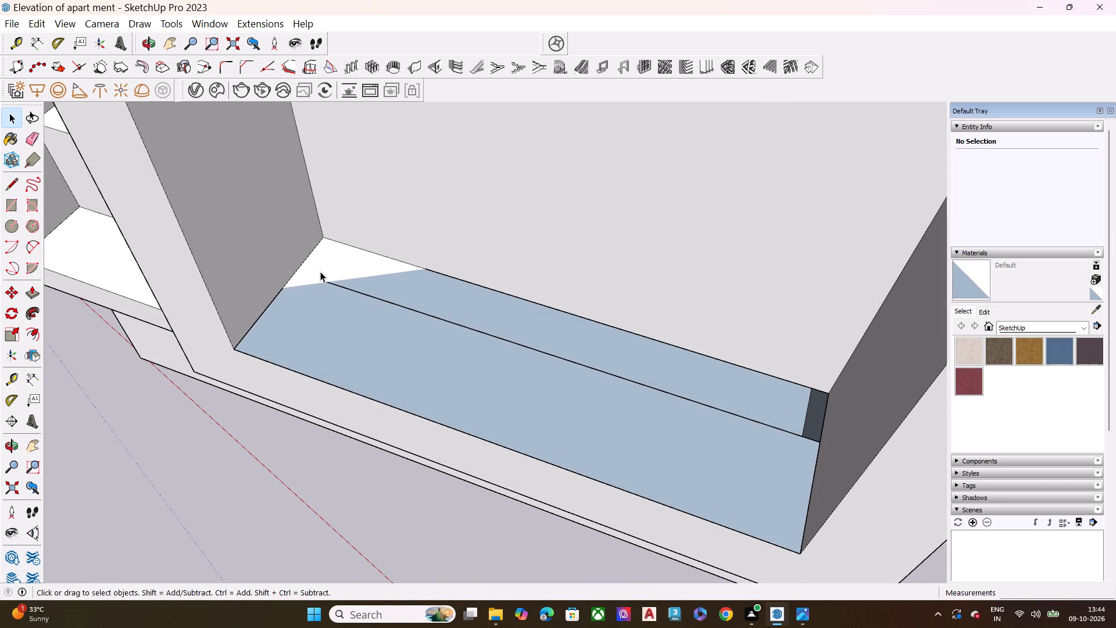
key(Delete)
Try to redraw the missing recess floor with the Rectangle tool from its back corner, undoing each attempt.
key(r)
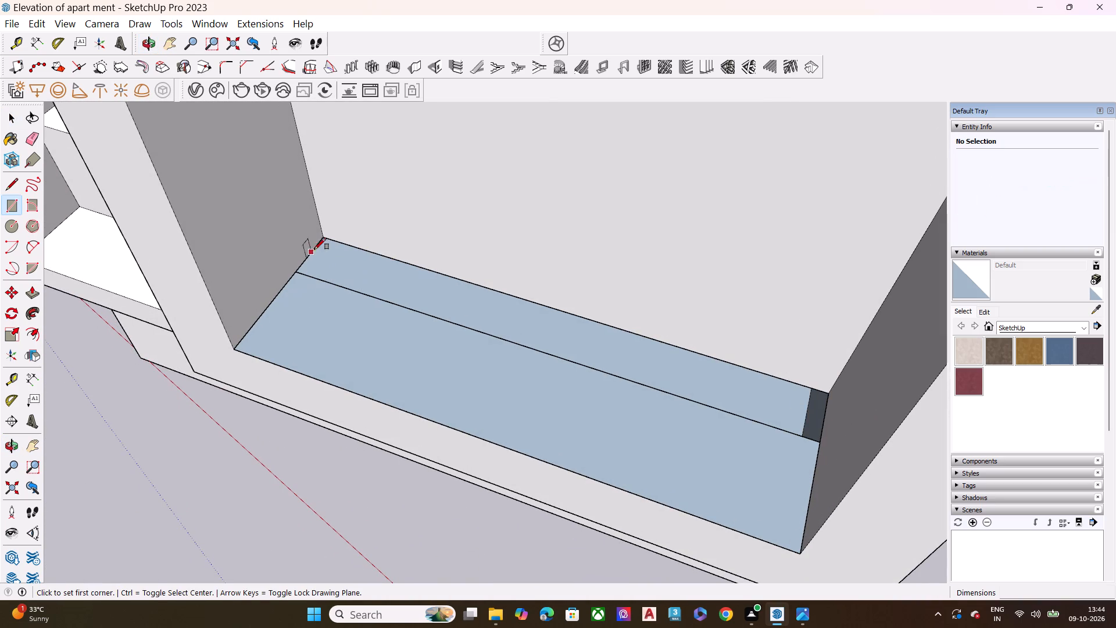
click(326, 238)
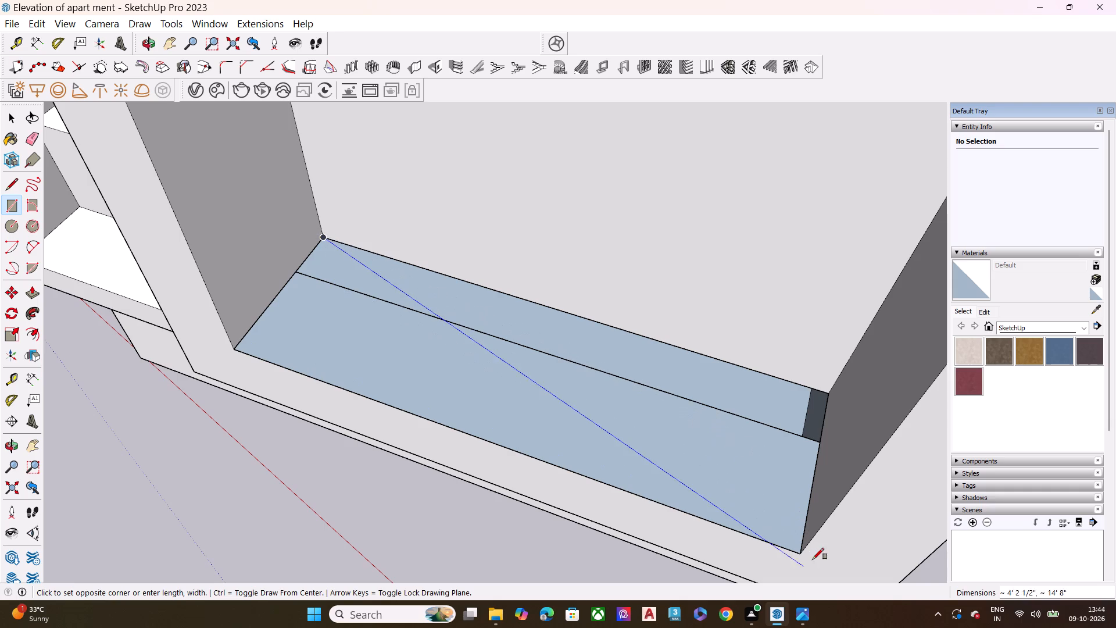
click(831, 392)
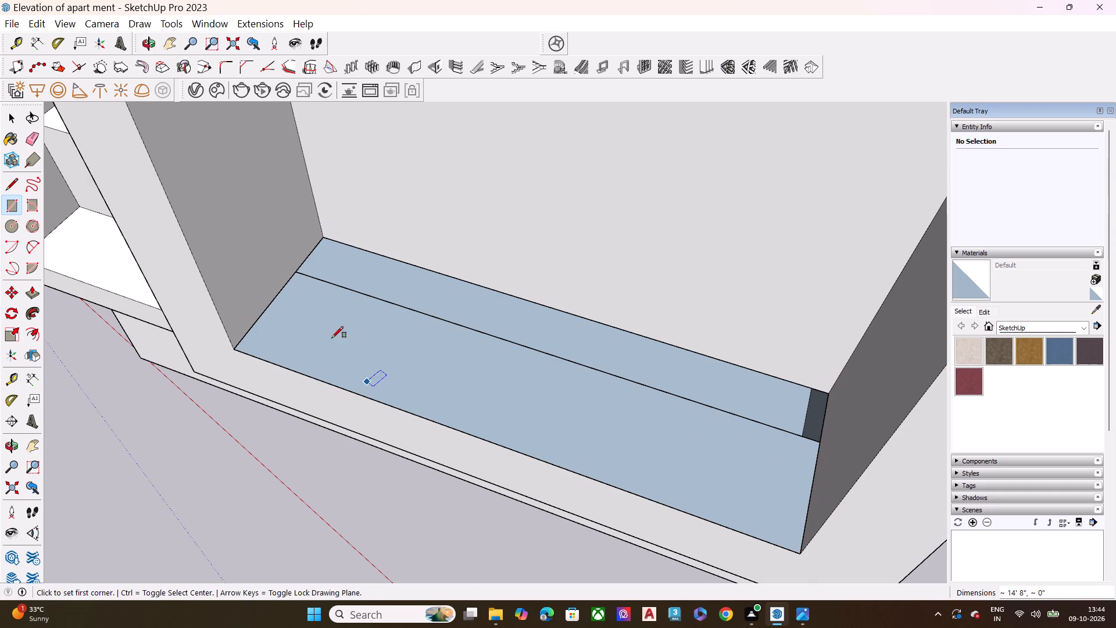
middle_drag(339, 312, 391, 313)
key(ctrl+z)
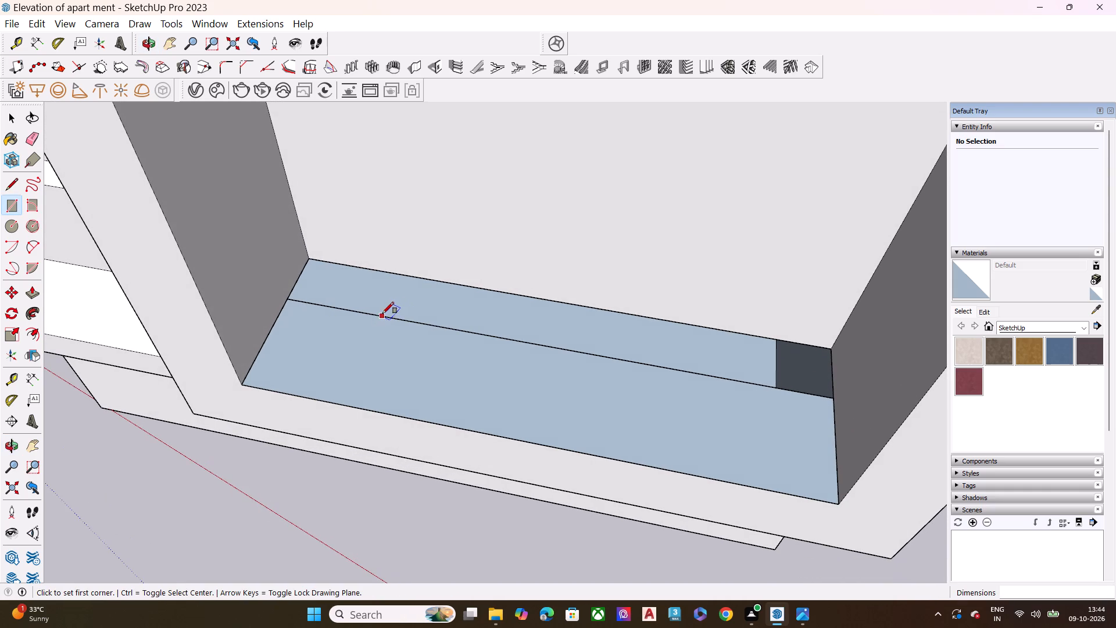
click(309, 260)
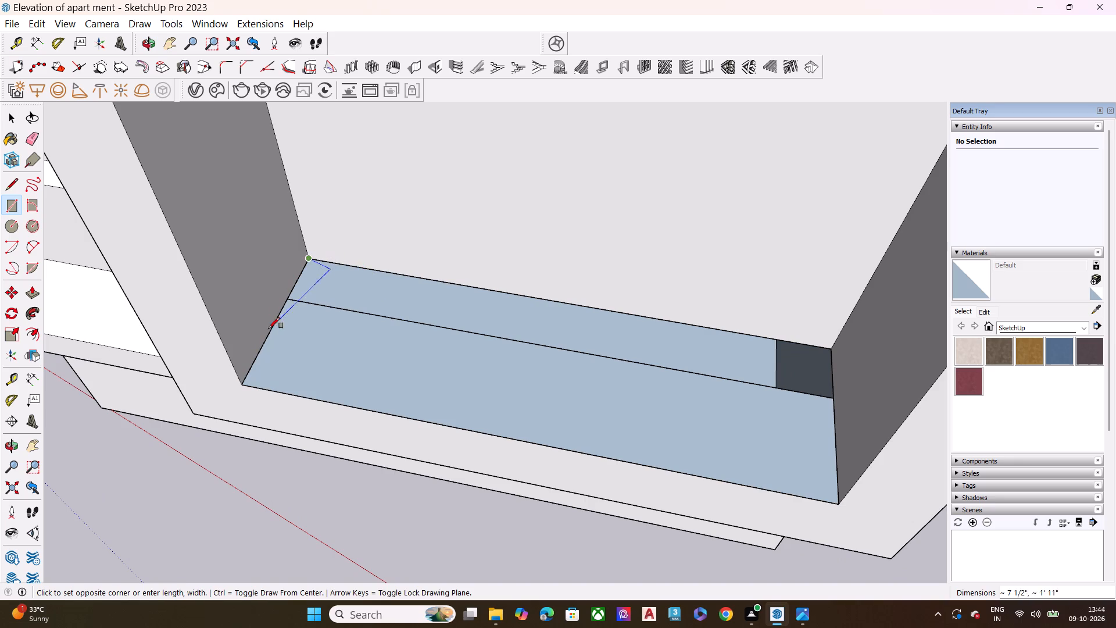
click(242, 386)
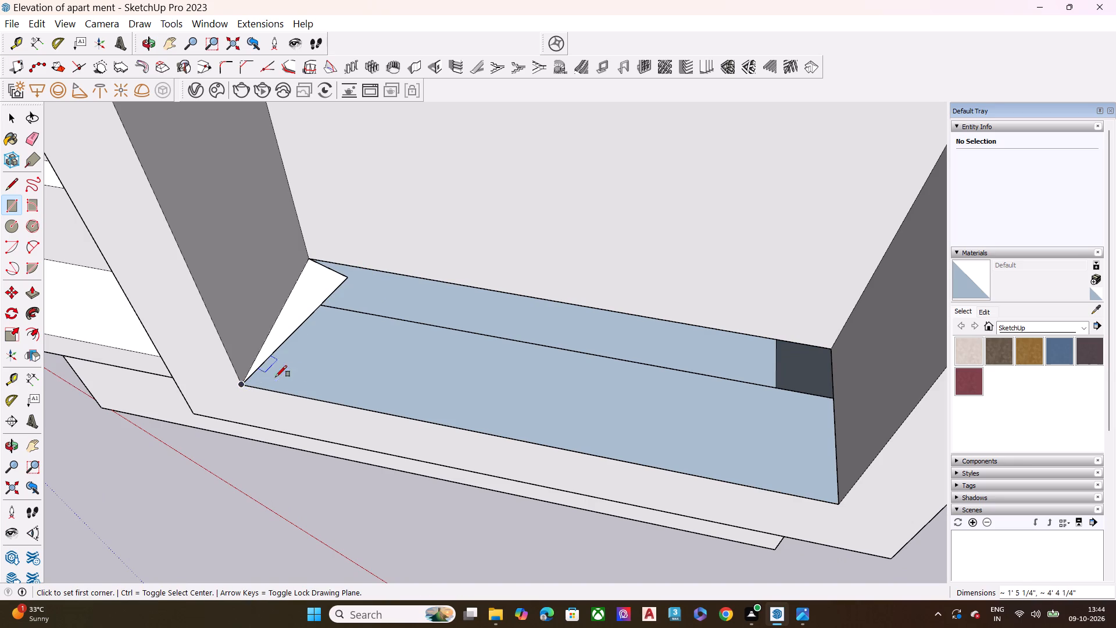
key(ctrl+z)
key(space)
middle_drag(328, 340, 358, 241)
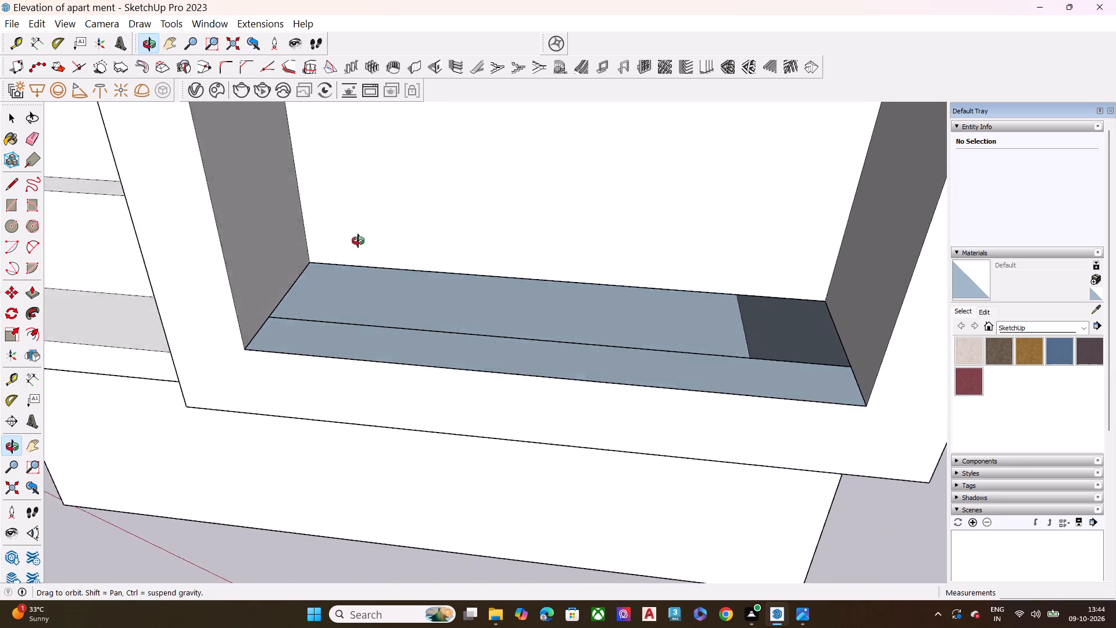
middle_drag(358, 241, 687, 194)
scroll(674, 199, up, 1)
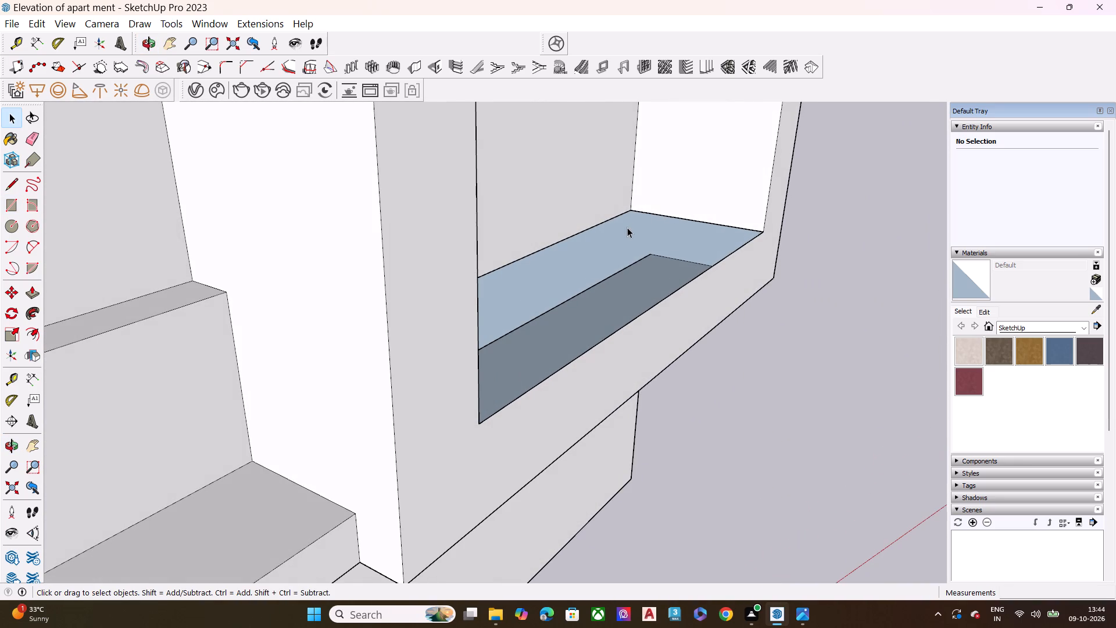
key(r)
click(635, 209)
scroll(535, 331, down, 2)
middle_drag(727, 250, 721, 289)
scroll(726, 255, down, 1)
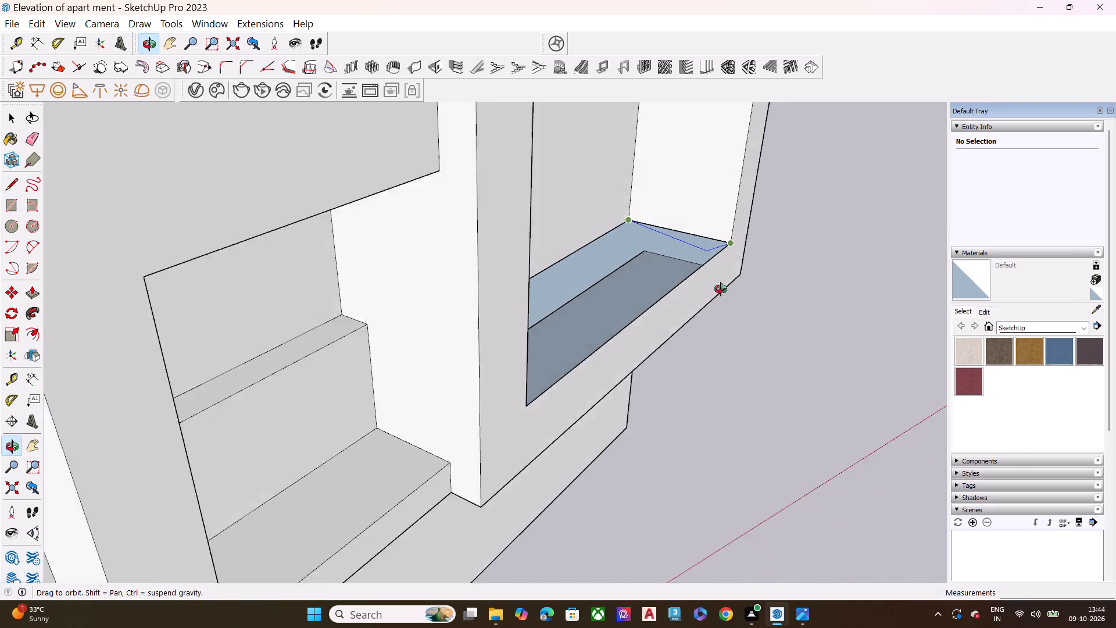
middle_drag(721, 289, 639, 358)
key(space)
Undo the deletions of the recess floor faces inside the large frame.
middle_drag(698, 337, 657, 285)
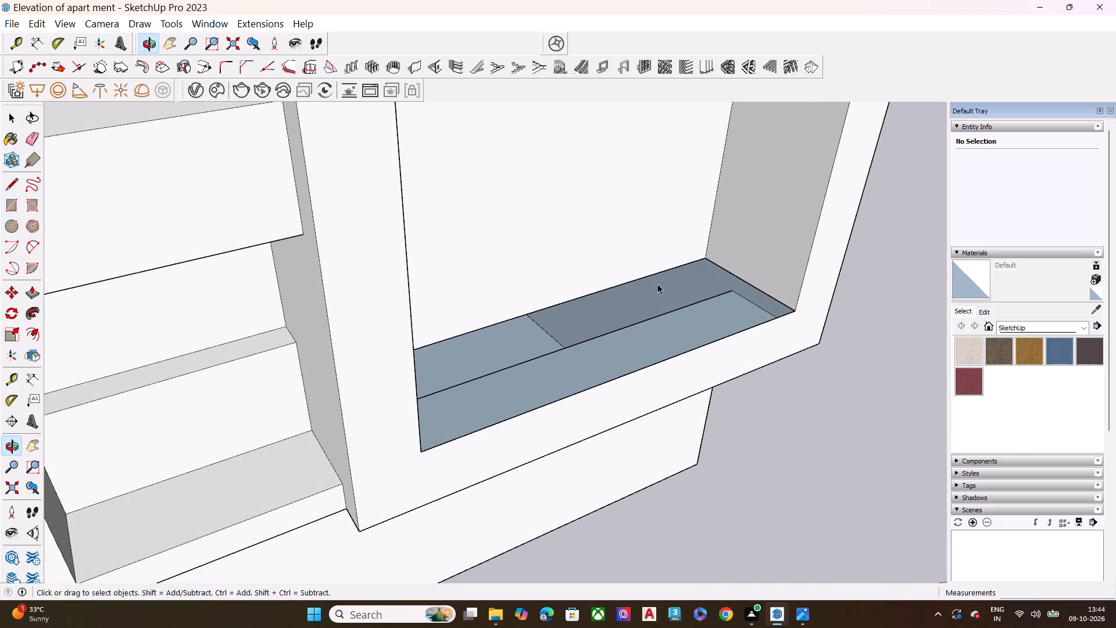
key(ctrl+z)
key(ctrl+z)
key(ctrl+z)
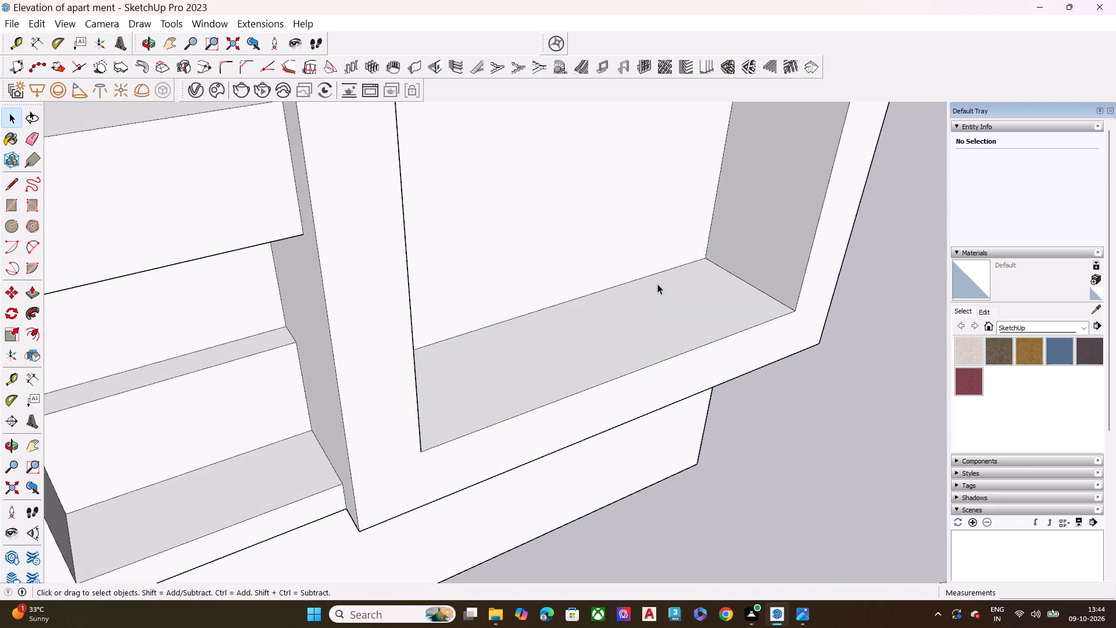
Select the recess floor's large front face and examine how it meets the back and side walls.
key(space)
click(640, 313)
middle_drag(653, 301, 332, 418)
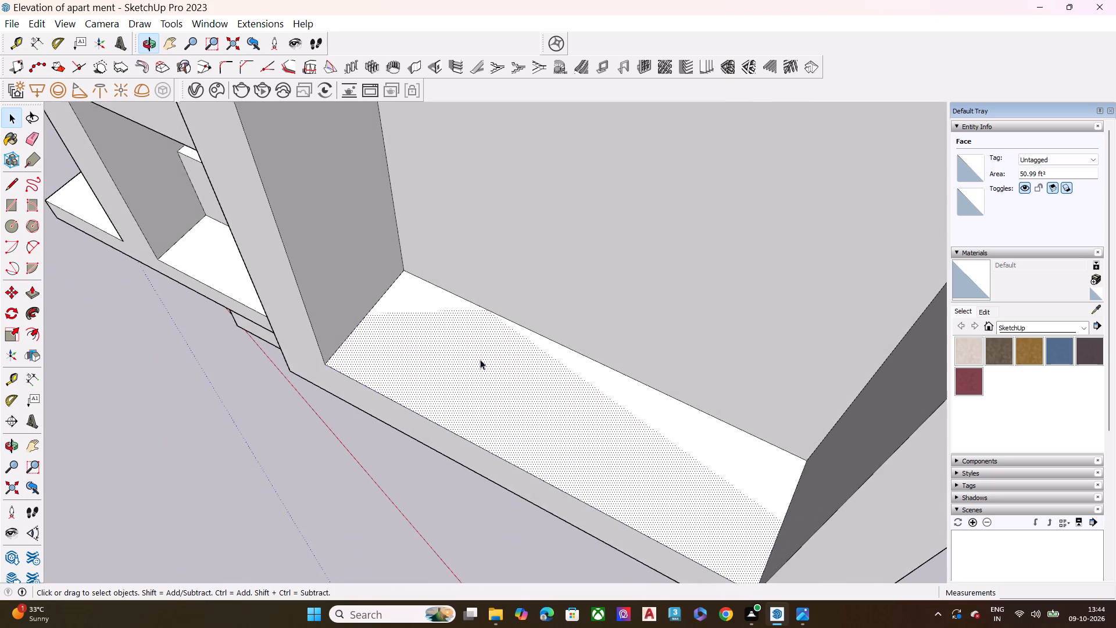
scroll(445, 323, up, 8)
scroll(419, 304, down, 5)
scroll(419, 304, up, 2)
scroll(419, 304, down, 2)
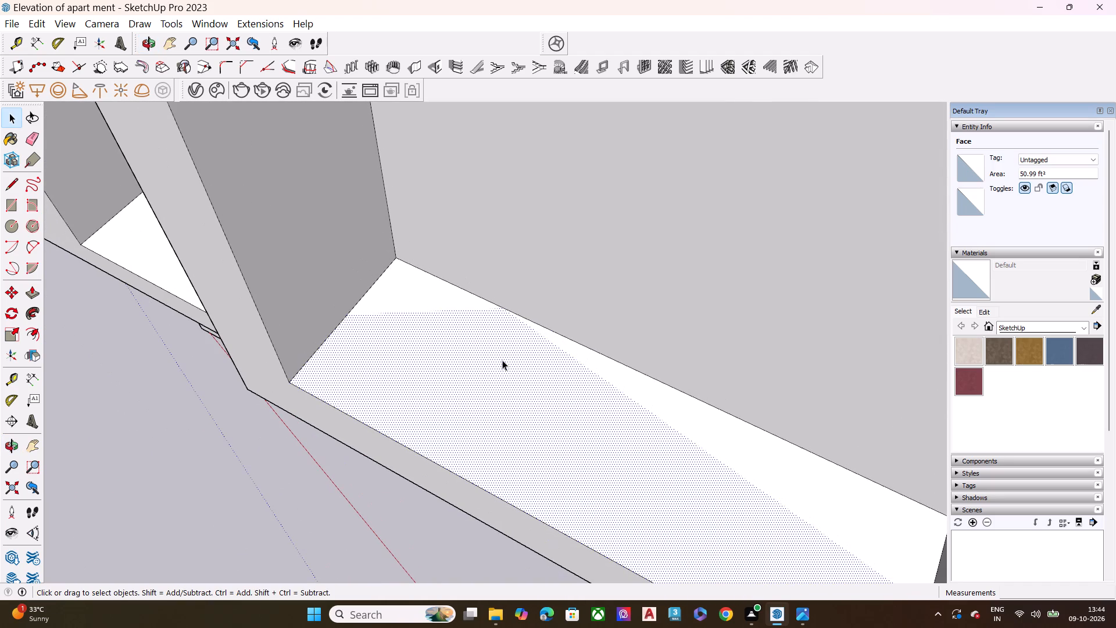
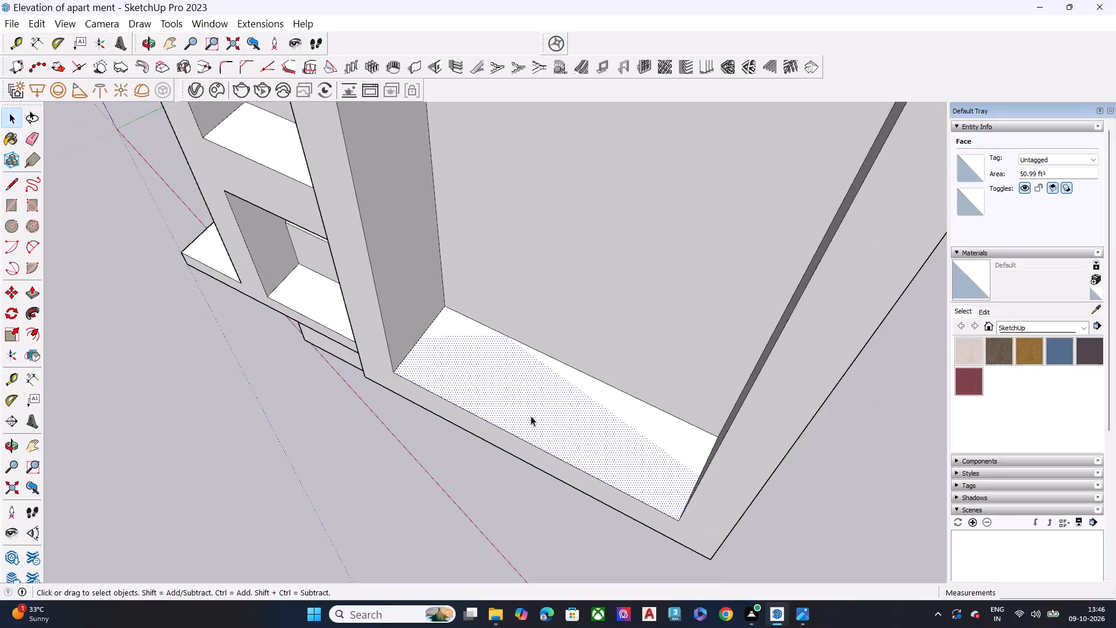
Group the recess floor's large front face with the two triangular faces along its back edge.
middle_drag(592, 411, 638, 416)
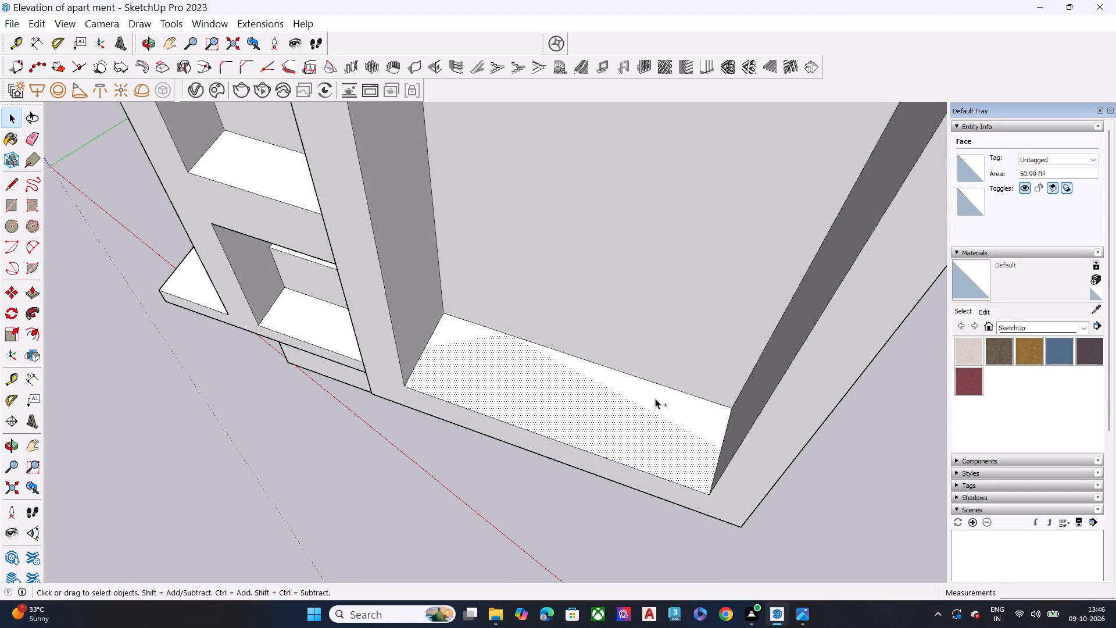
ctrl+click(655, 398)
ctrl+click(453, 333)
ctrl+right_click(453, 333)
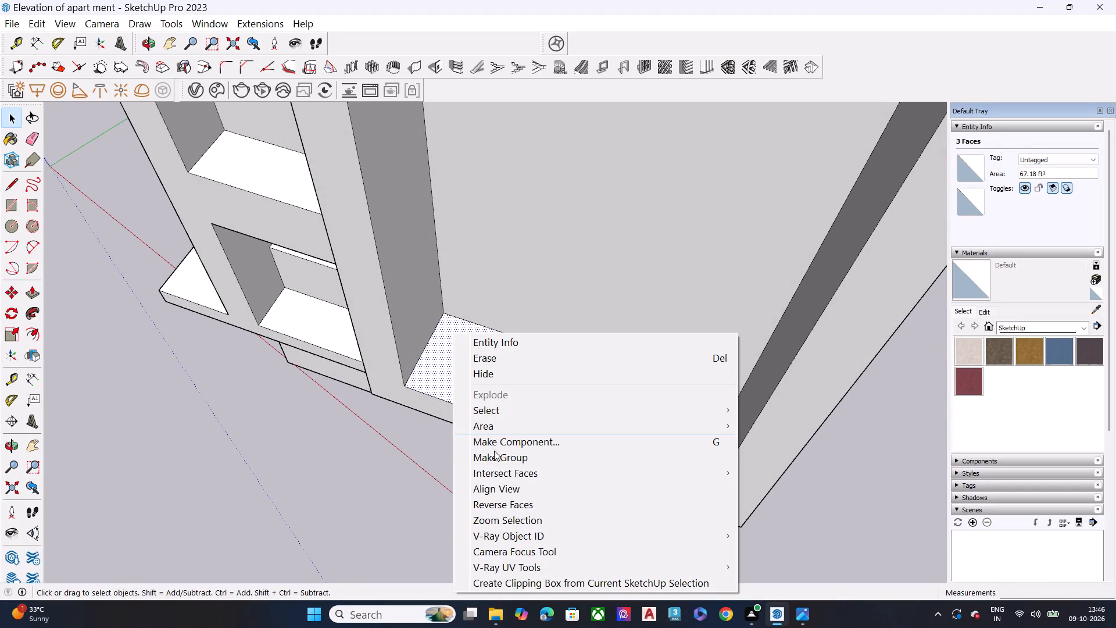
click(505, 462)
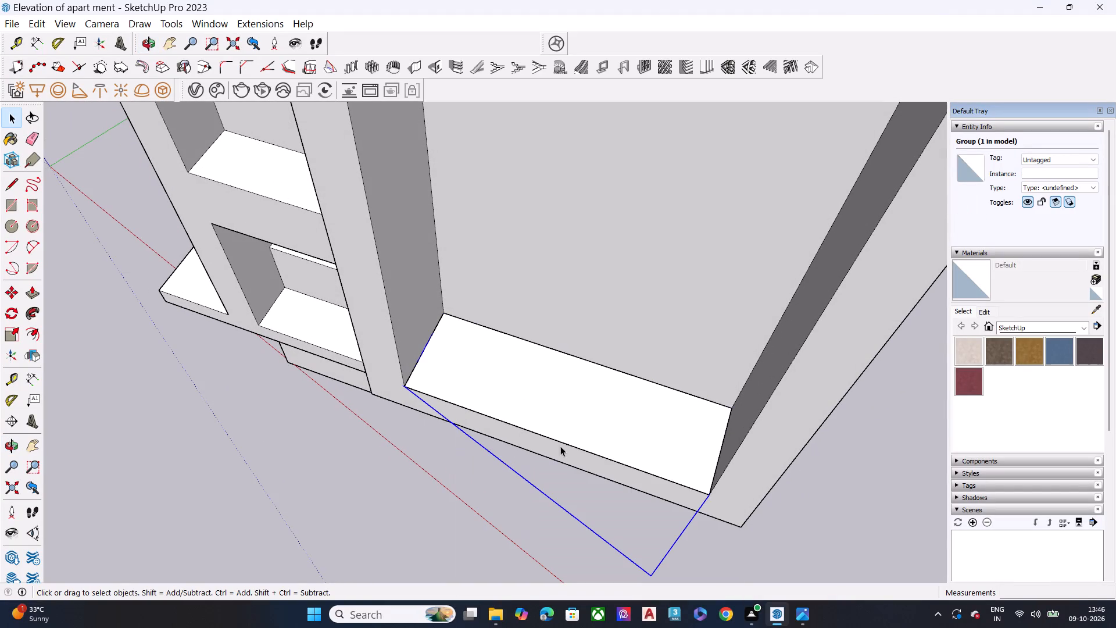
middle_drag(553, 498, 877, 302)
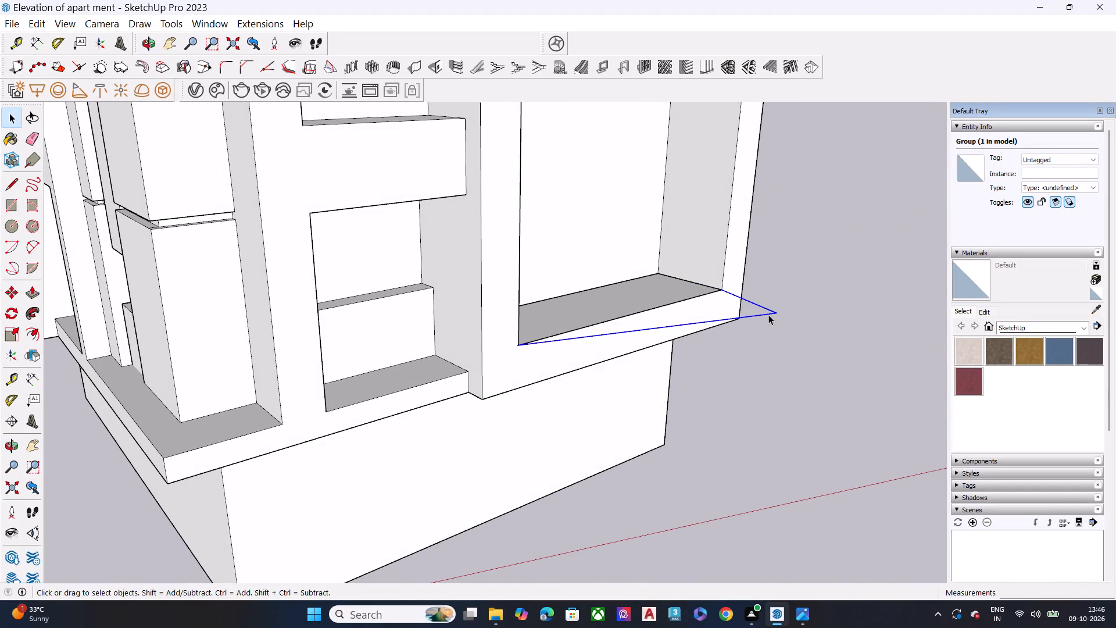
click(768, 315)
key(space)
click(781, 329)
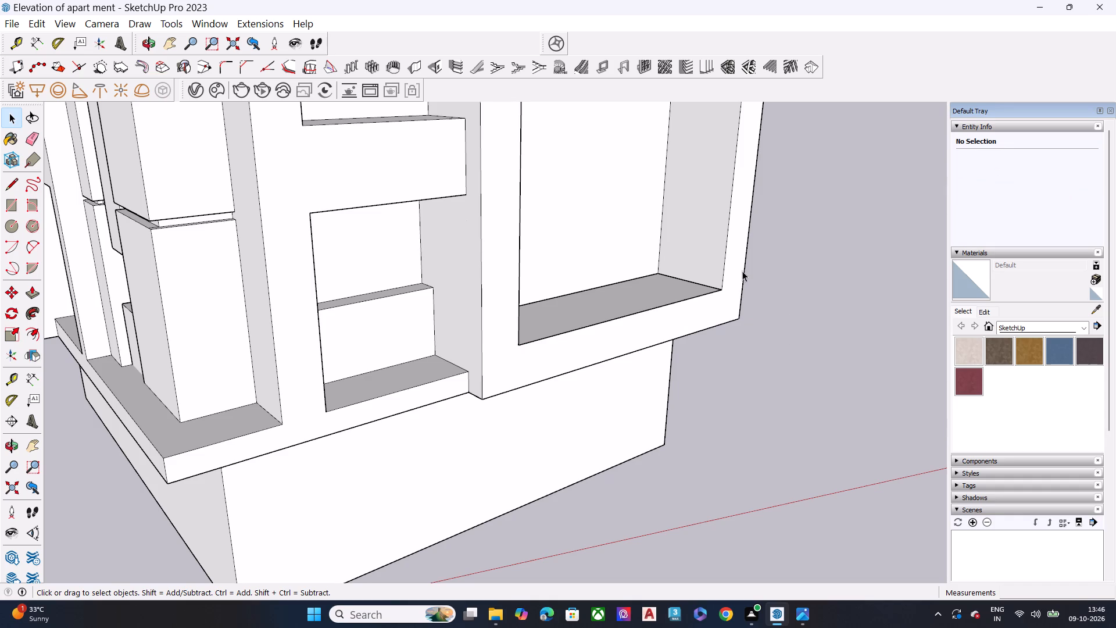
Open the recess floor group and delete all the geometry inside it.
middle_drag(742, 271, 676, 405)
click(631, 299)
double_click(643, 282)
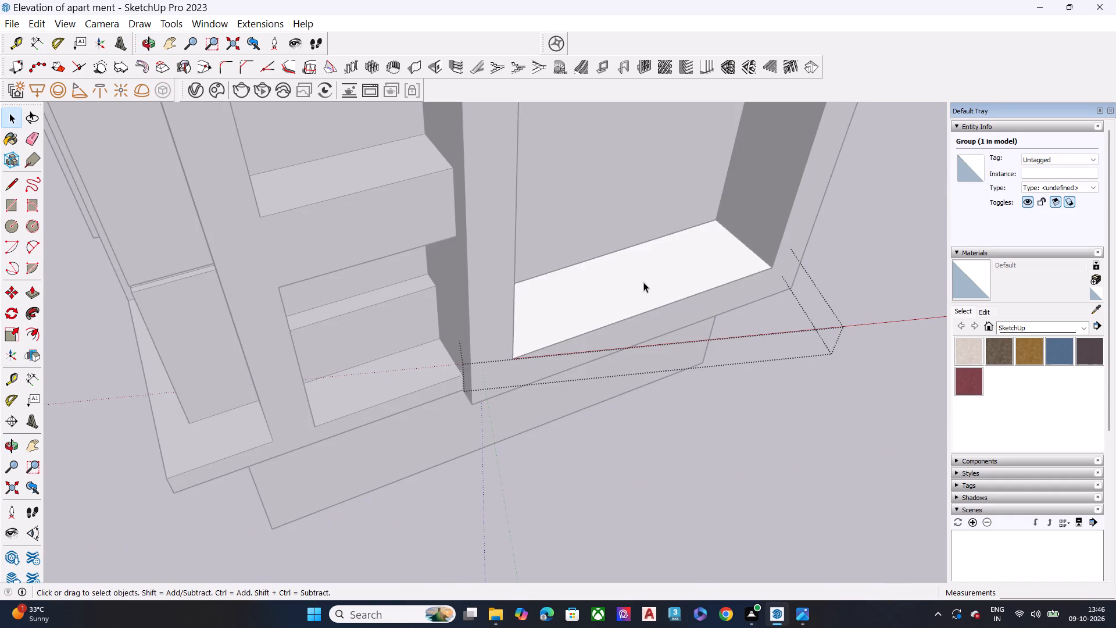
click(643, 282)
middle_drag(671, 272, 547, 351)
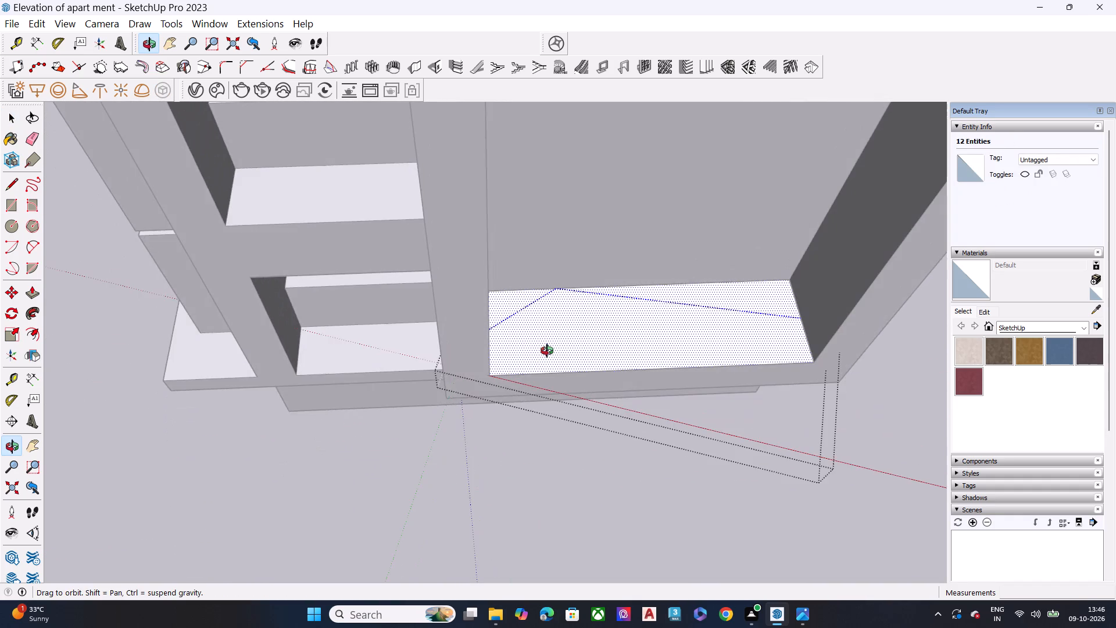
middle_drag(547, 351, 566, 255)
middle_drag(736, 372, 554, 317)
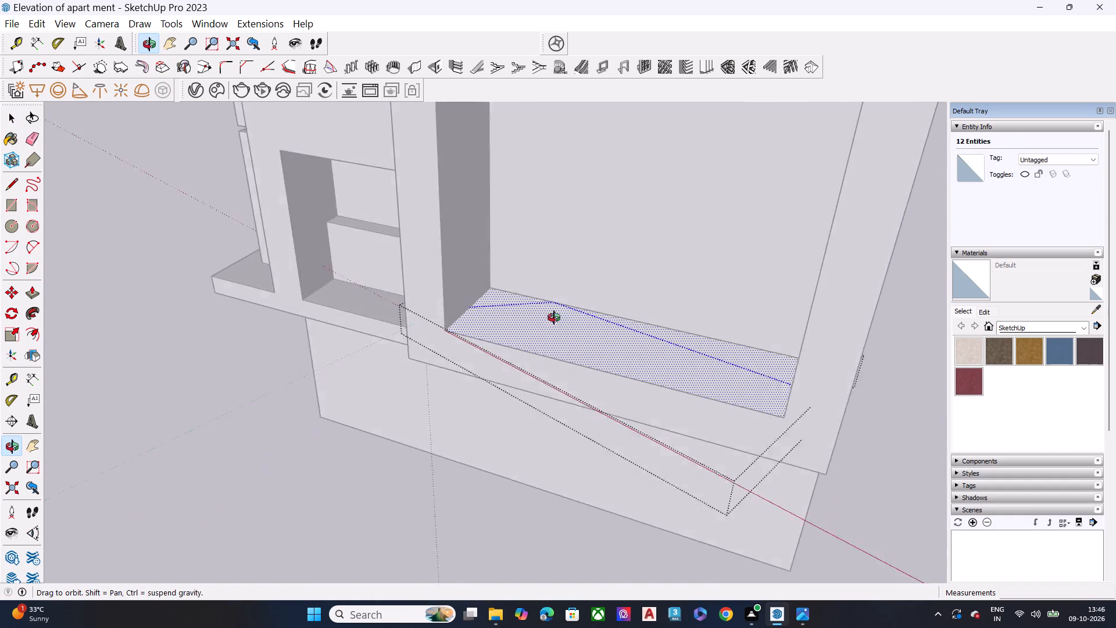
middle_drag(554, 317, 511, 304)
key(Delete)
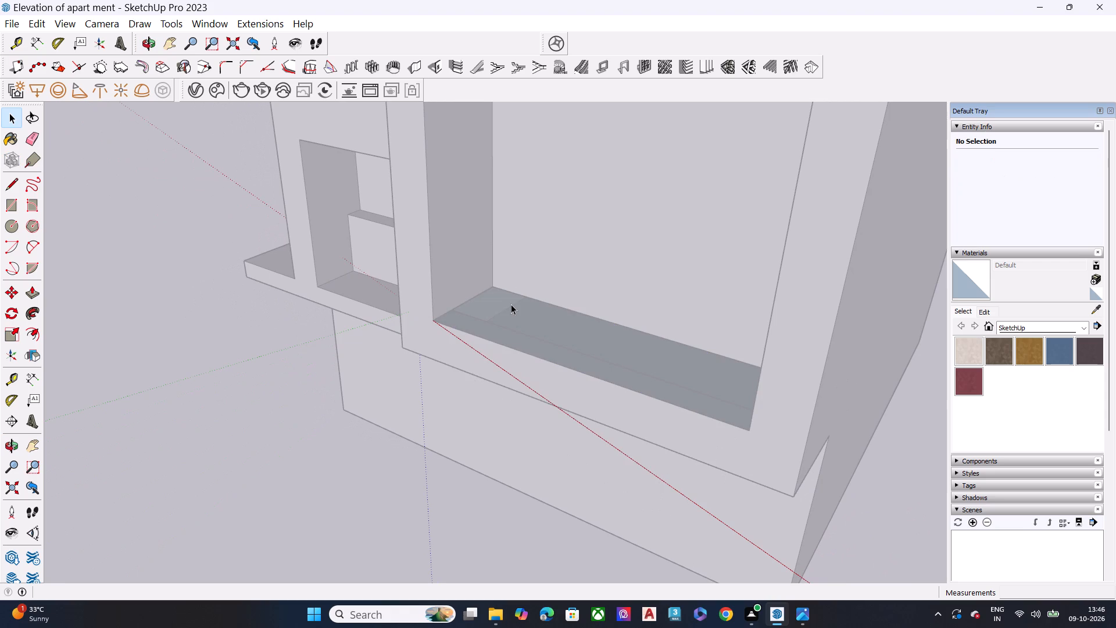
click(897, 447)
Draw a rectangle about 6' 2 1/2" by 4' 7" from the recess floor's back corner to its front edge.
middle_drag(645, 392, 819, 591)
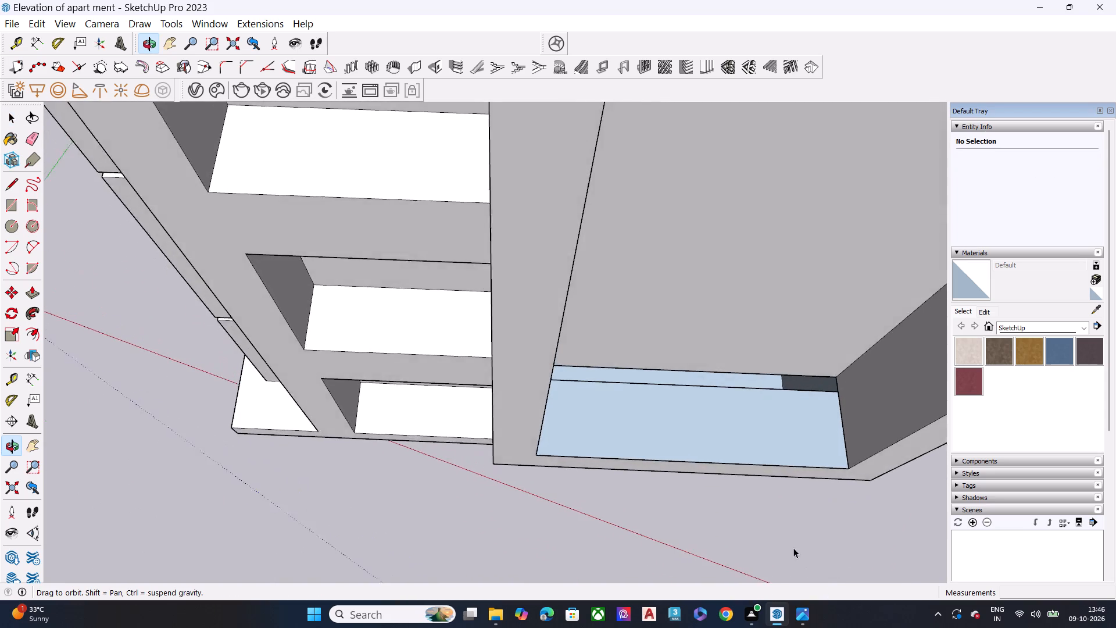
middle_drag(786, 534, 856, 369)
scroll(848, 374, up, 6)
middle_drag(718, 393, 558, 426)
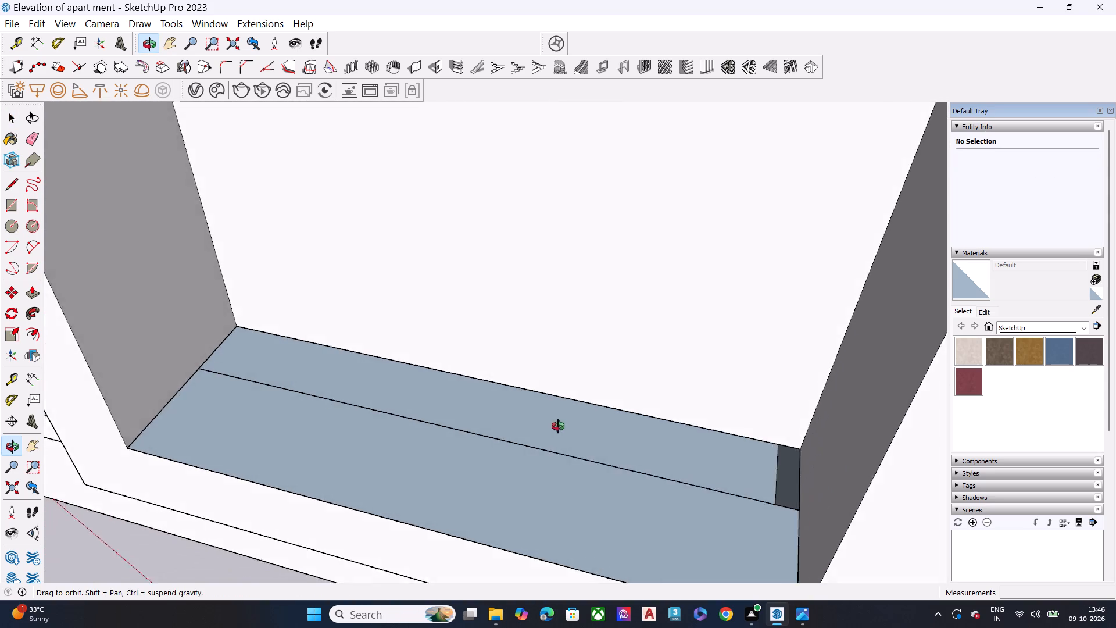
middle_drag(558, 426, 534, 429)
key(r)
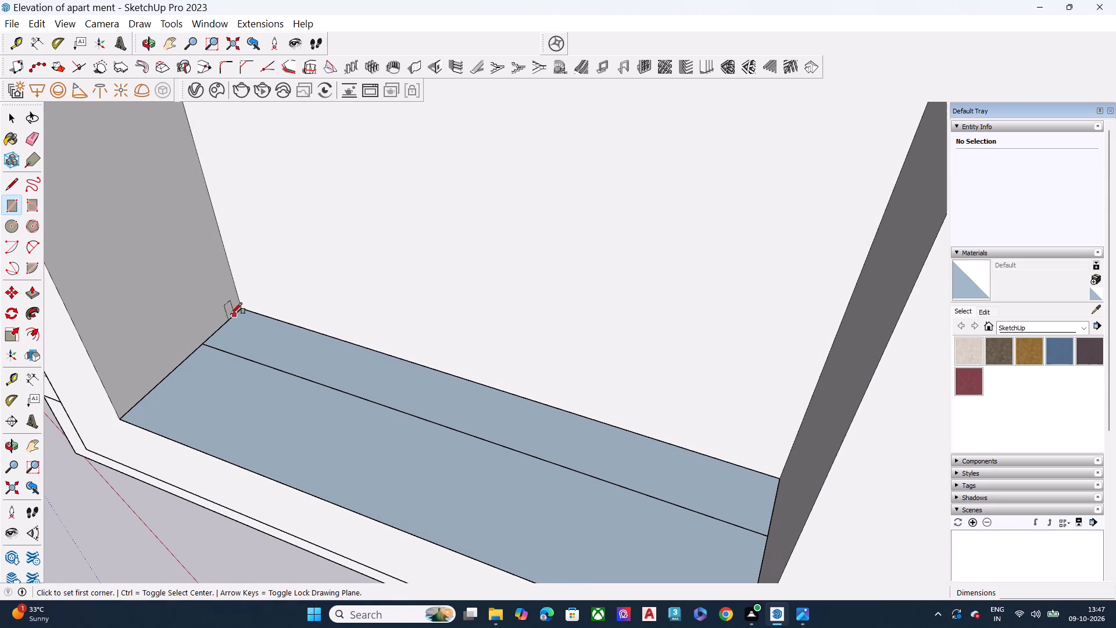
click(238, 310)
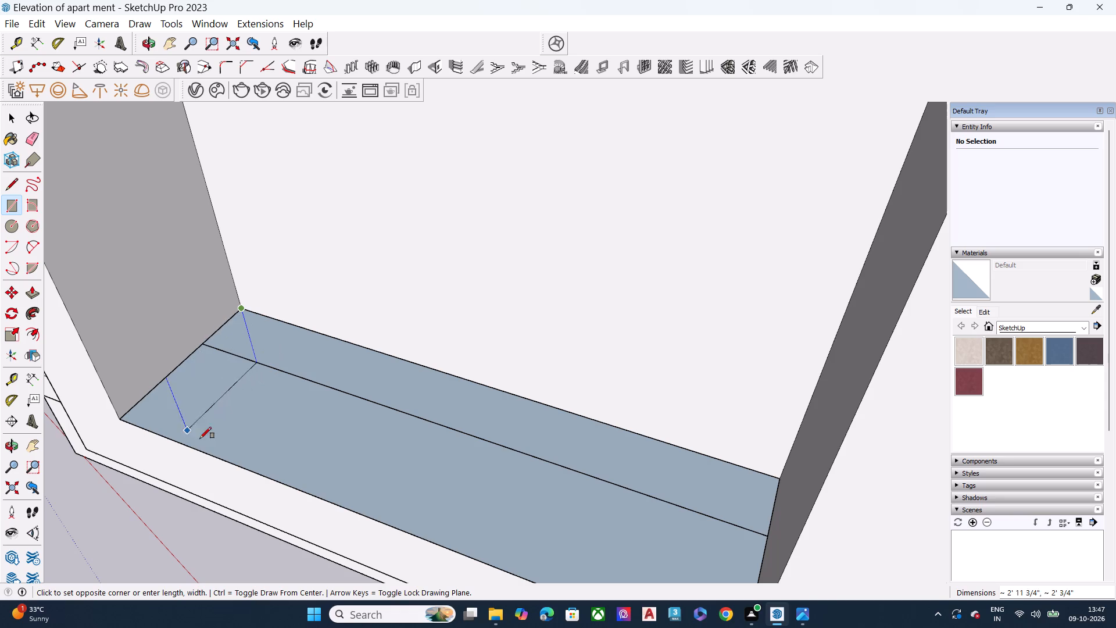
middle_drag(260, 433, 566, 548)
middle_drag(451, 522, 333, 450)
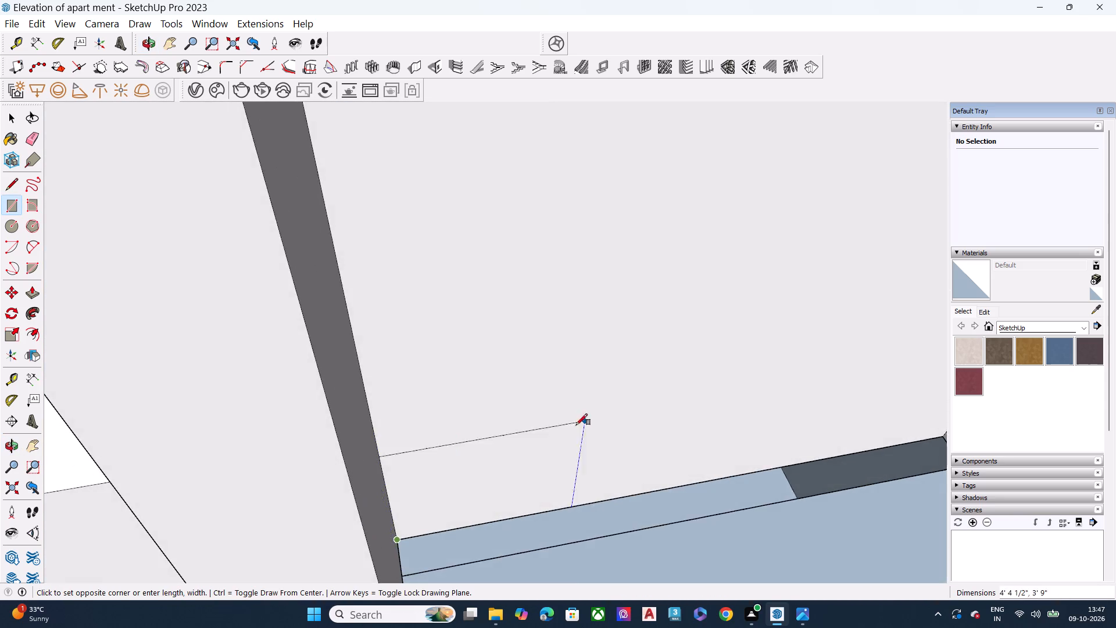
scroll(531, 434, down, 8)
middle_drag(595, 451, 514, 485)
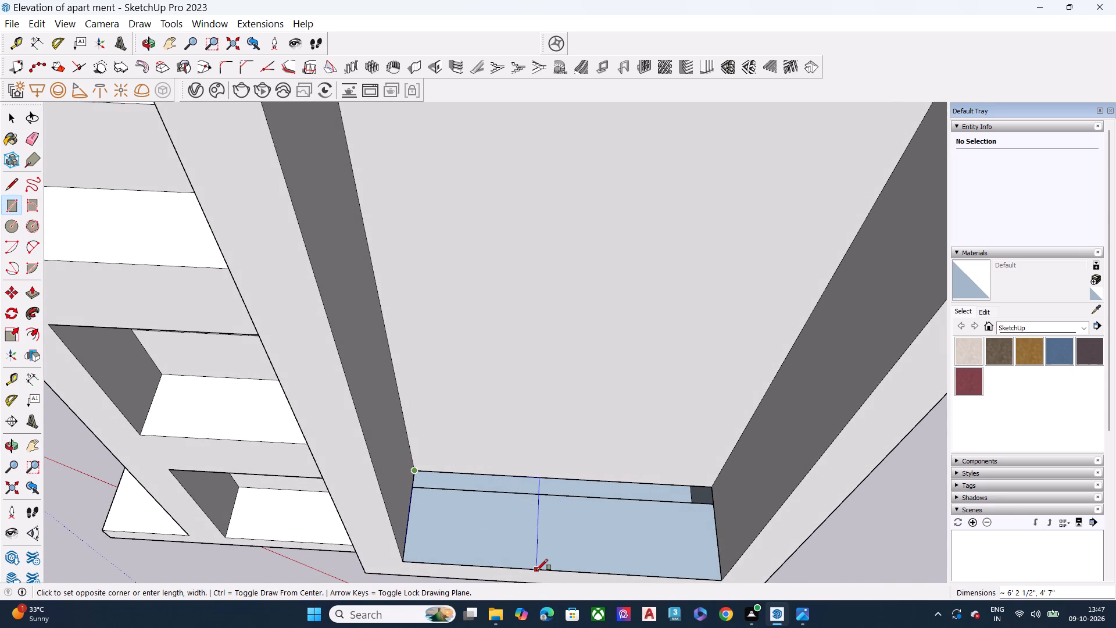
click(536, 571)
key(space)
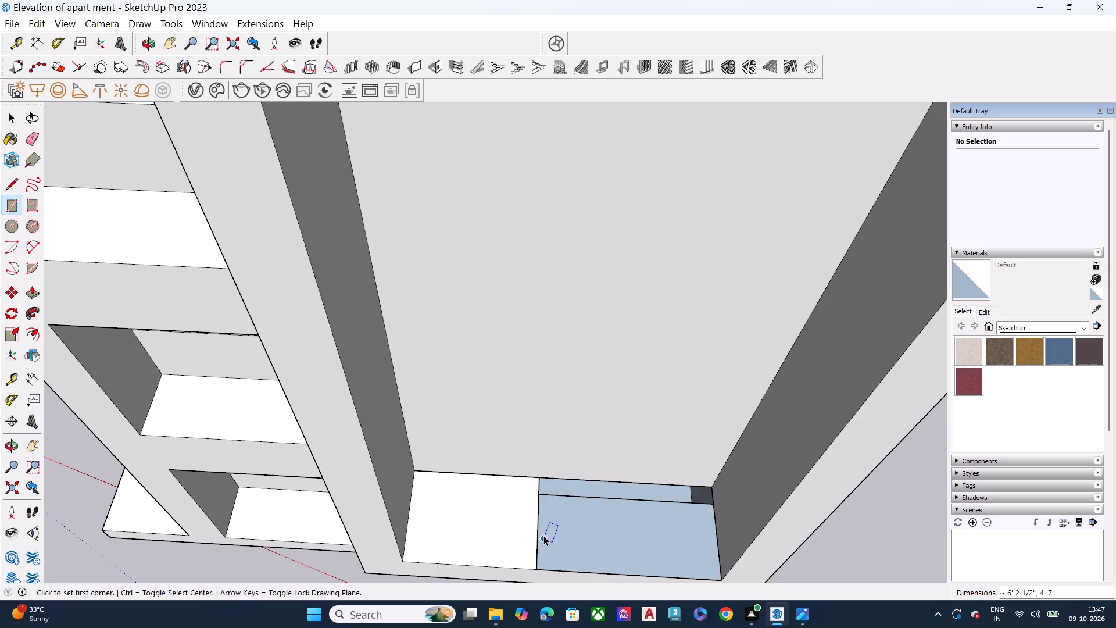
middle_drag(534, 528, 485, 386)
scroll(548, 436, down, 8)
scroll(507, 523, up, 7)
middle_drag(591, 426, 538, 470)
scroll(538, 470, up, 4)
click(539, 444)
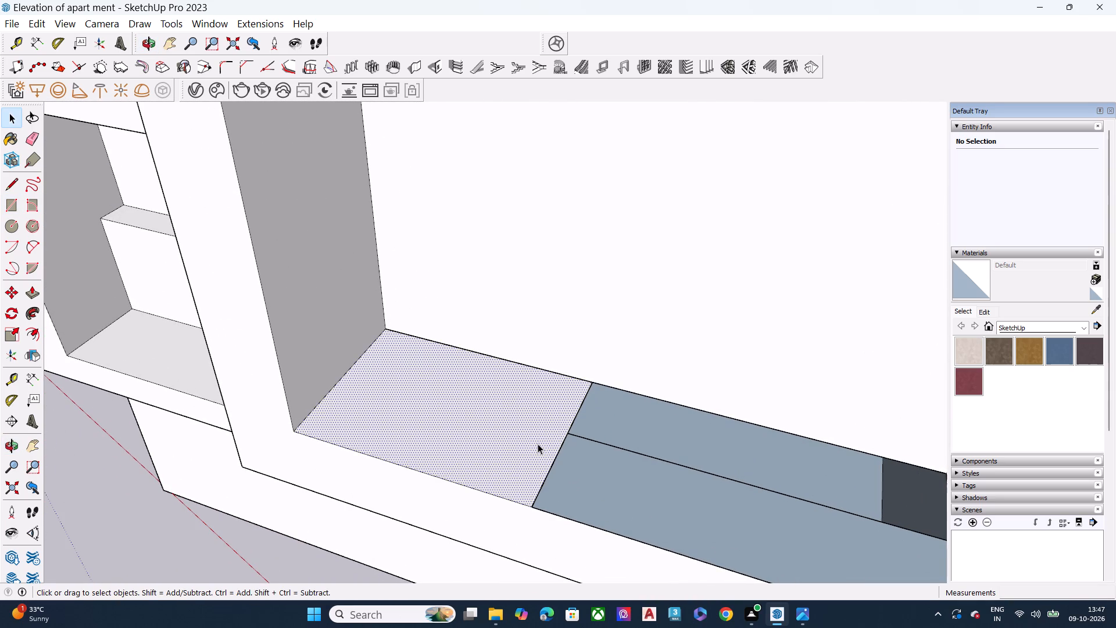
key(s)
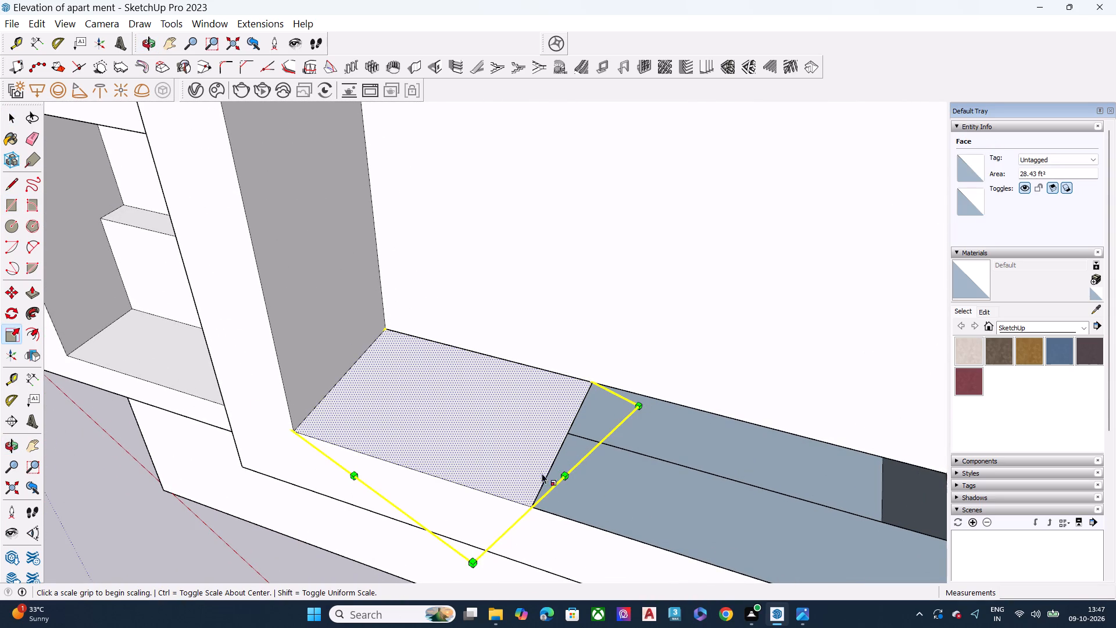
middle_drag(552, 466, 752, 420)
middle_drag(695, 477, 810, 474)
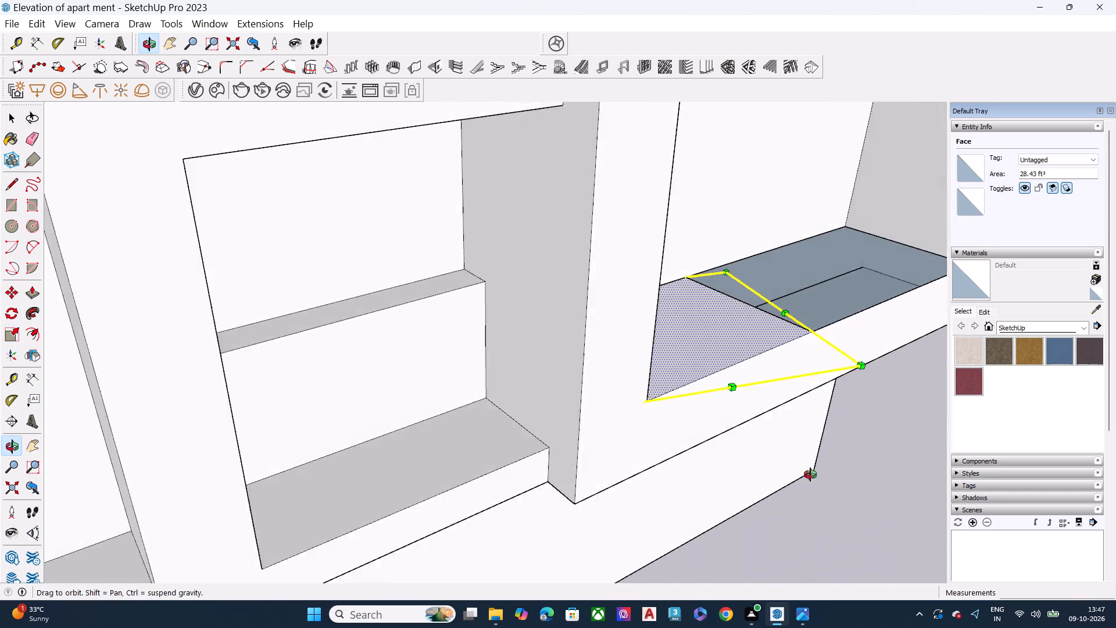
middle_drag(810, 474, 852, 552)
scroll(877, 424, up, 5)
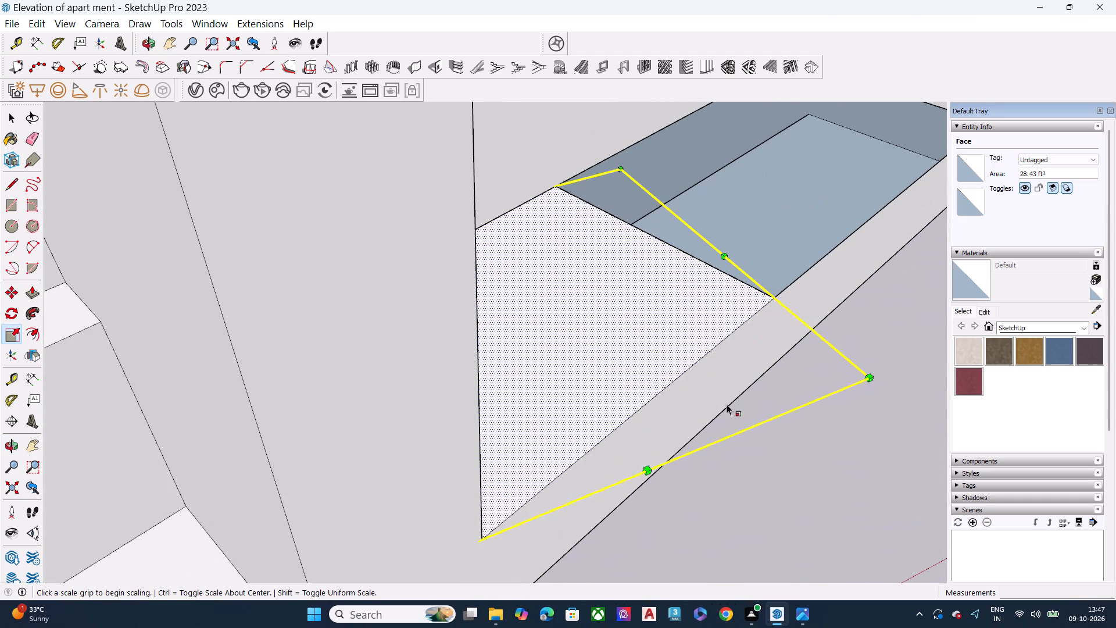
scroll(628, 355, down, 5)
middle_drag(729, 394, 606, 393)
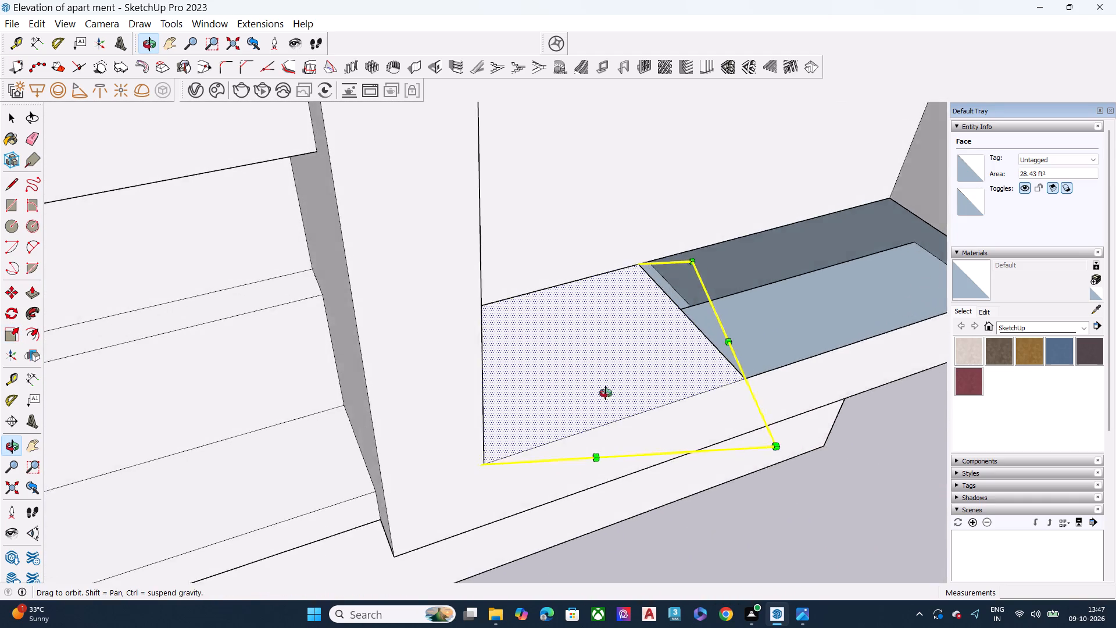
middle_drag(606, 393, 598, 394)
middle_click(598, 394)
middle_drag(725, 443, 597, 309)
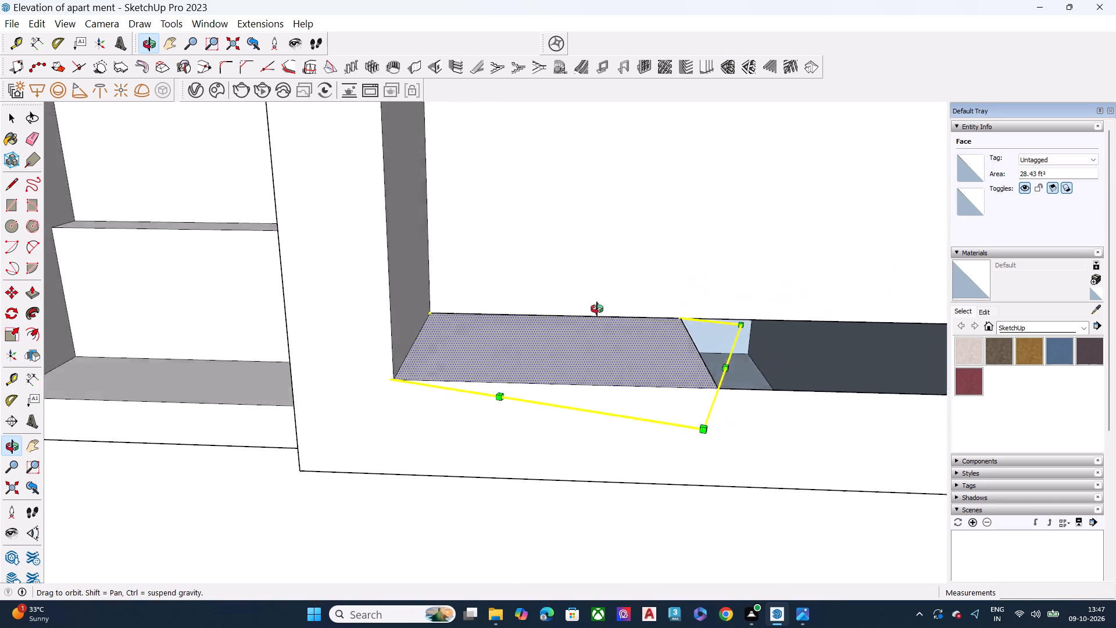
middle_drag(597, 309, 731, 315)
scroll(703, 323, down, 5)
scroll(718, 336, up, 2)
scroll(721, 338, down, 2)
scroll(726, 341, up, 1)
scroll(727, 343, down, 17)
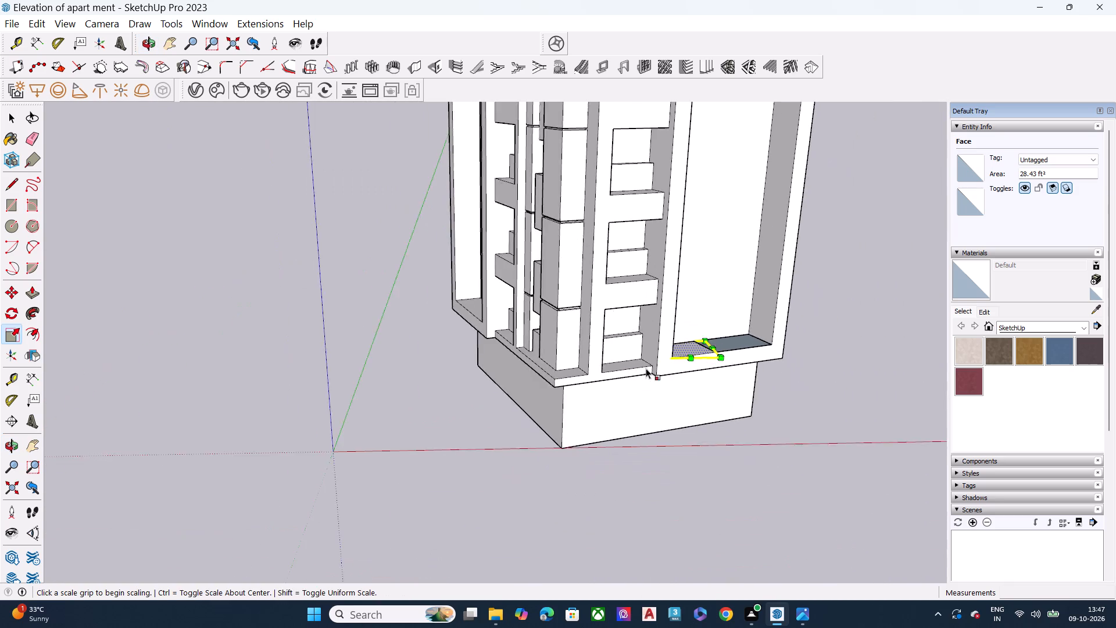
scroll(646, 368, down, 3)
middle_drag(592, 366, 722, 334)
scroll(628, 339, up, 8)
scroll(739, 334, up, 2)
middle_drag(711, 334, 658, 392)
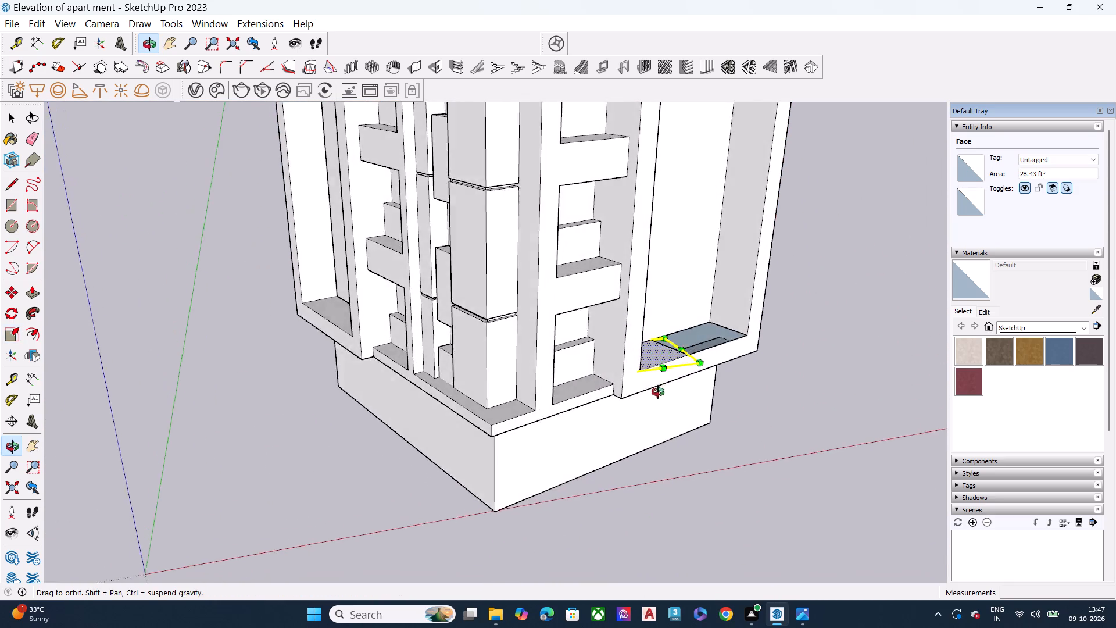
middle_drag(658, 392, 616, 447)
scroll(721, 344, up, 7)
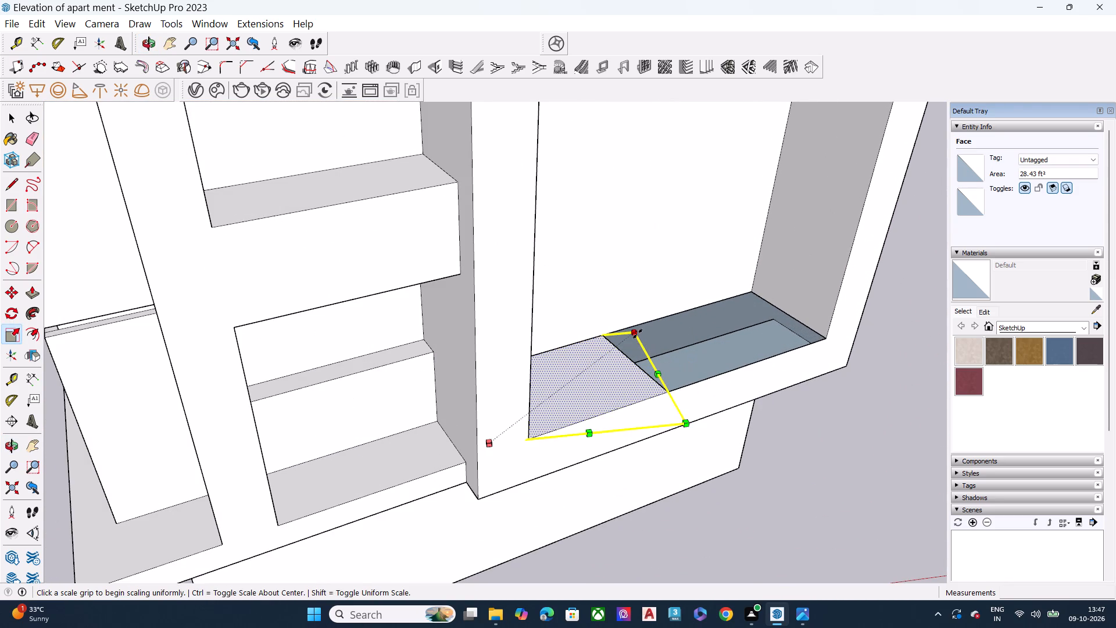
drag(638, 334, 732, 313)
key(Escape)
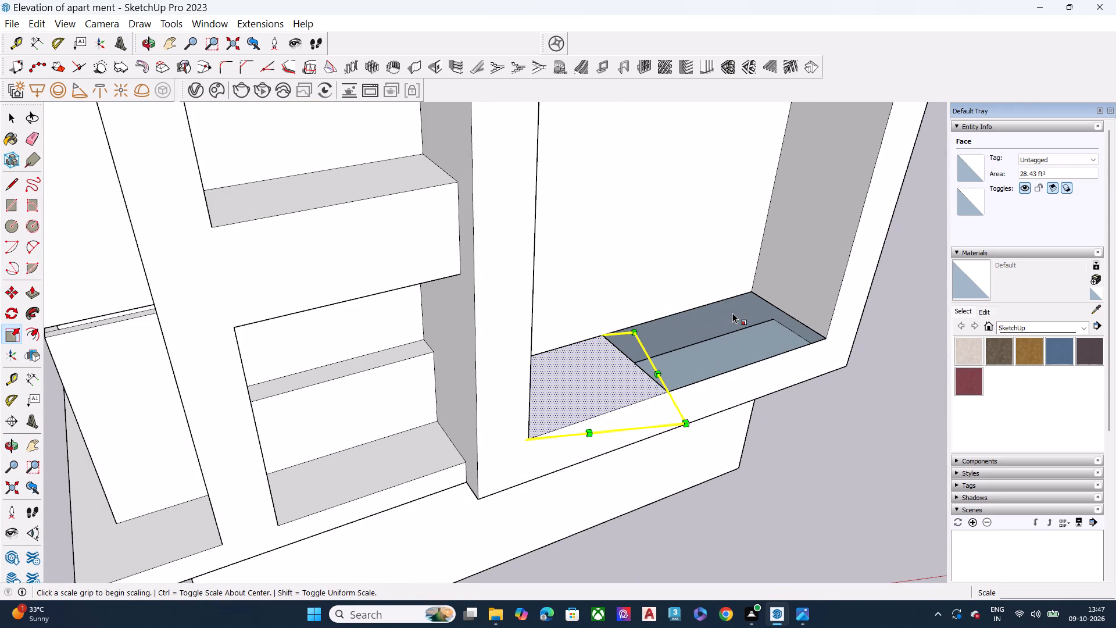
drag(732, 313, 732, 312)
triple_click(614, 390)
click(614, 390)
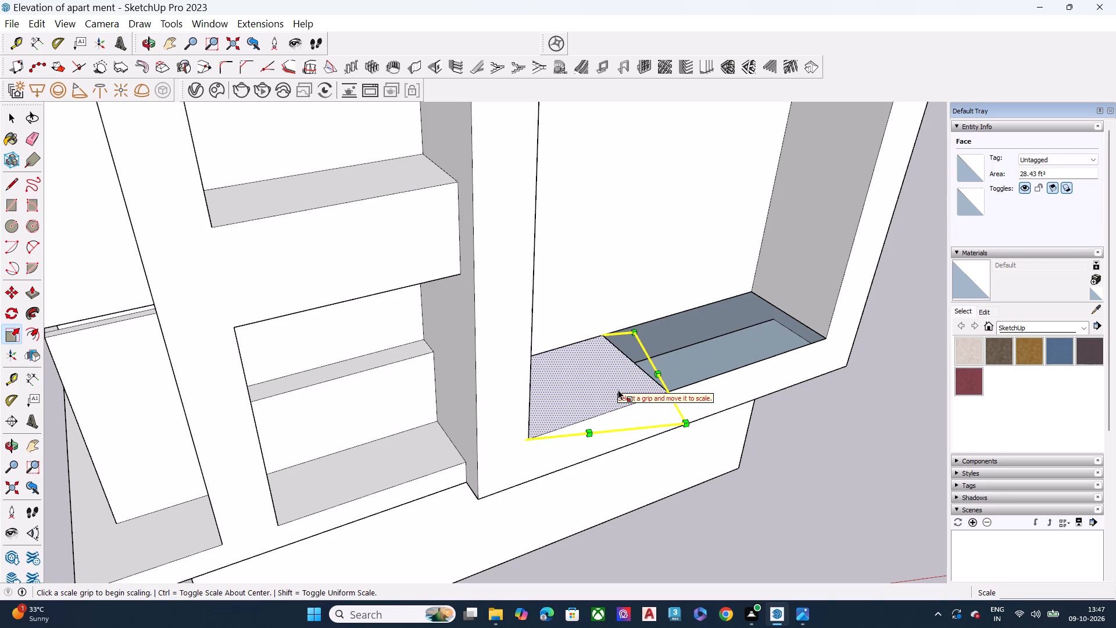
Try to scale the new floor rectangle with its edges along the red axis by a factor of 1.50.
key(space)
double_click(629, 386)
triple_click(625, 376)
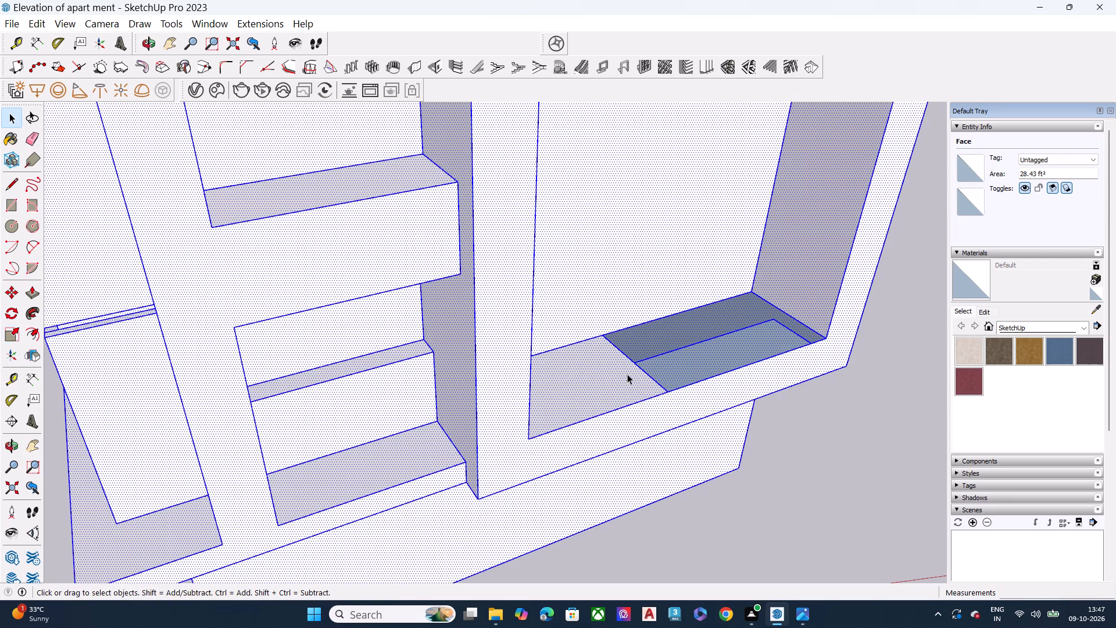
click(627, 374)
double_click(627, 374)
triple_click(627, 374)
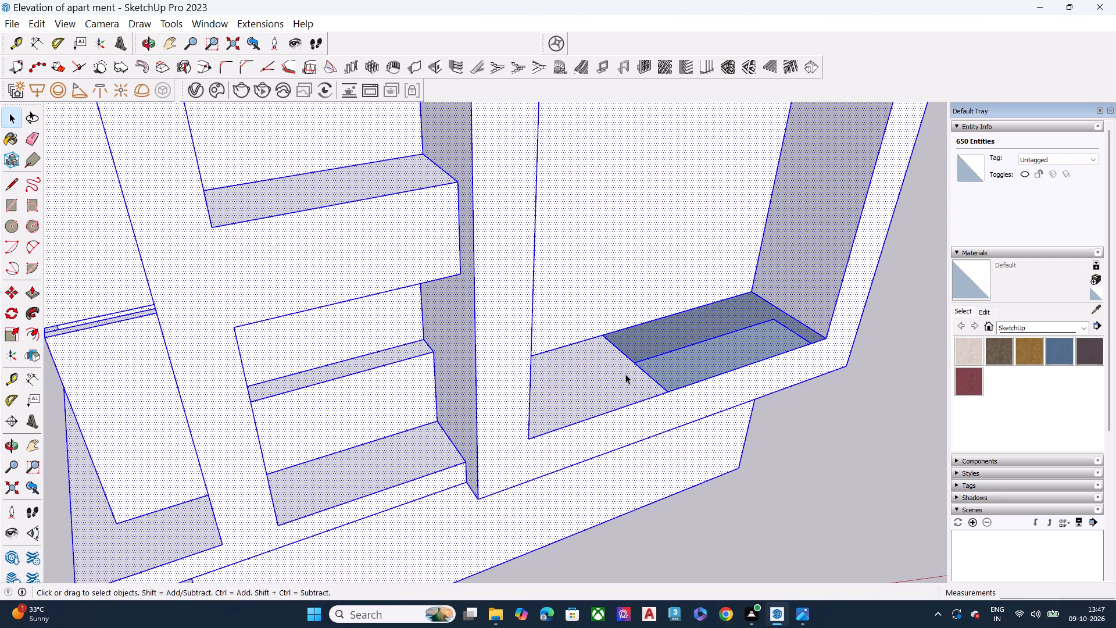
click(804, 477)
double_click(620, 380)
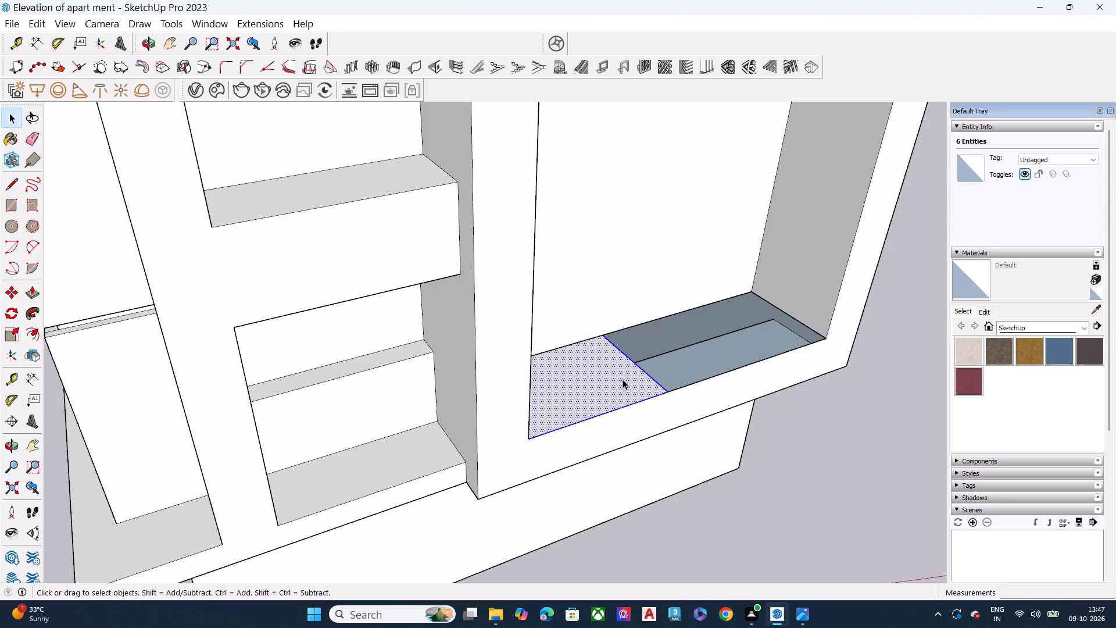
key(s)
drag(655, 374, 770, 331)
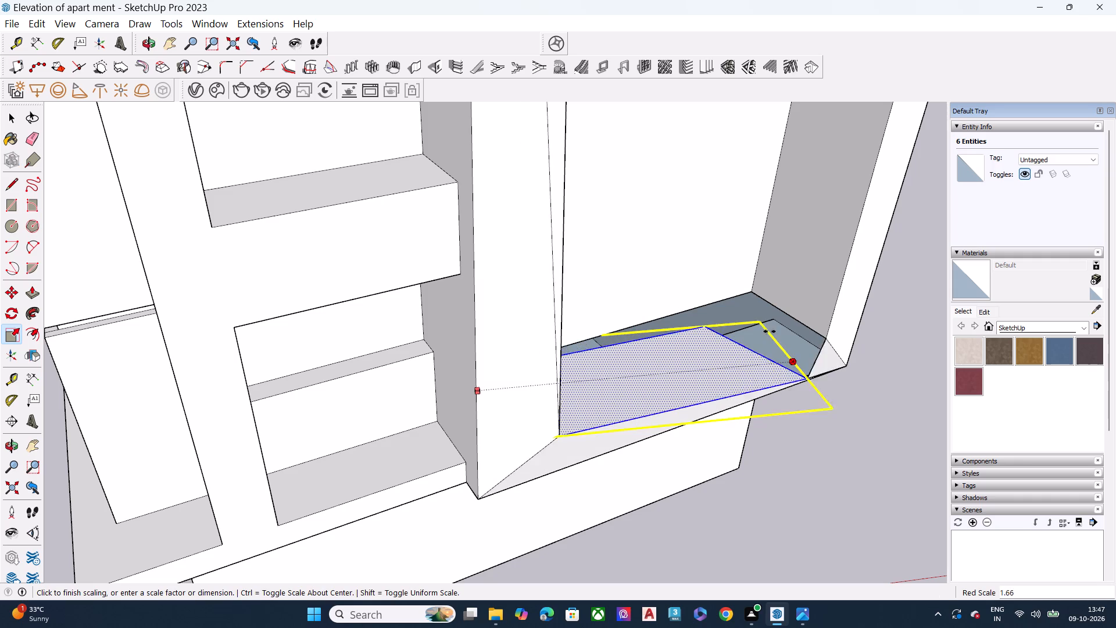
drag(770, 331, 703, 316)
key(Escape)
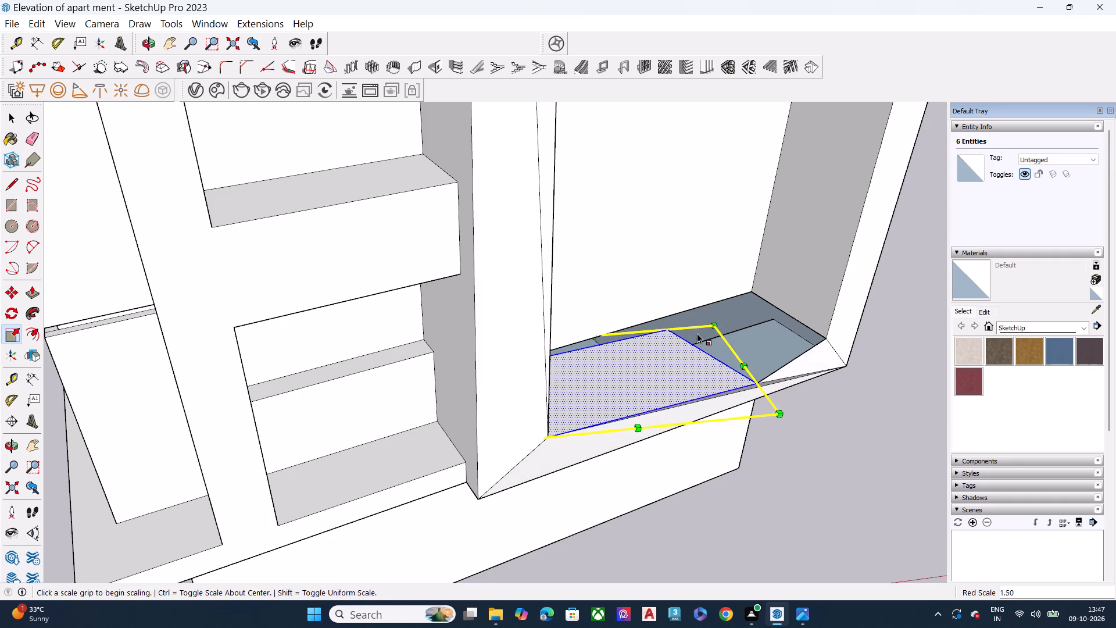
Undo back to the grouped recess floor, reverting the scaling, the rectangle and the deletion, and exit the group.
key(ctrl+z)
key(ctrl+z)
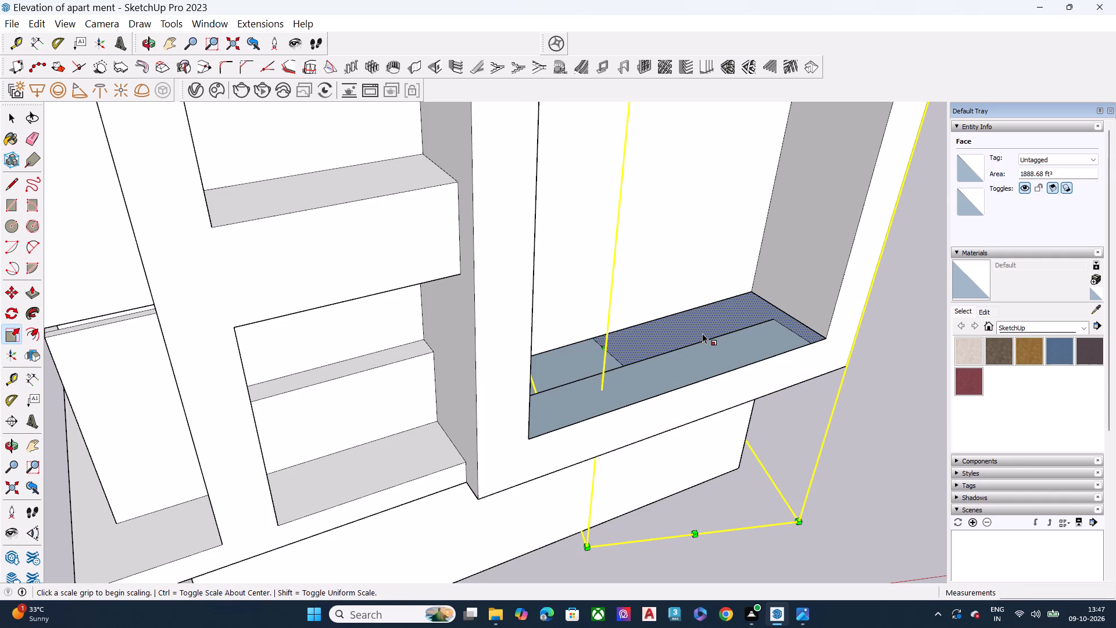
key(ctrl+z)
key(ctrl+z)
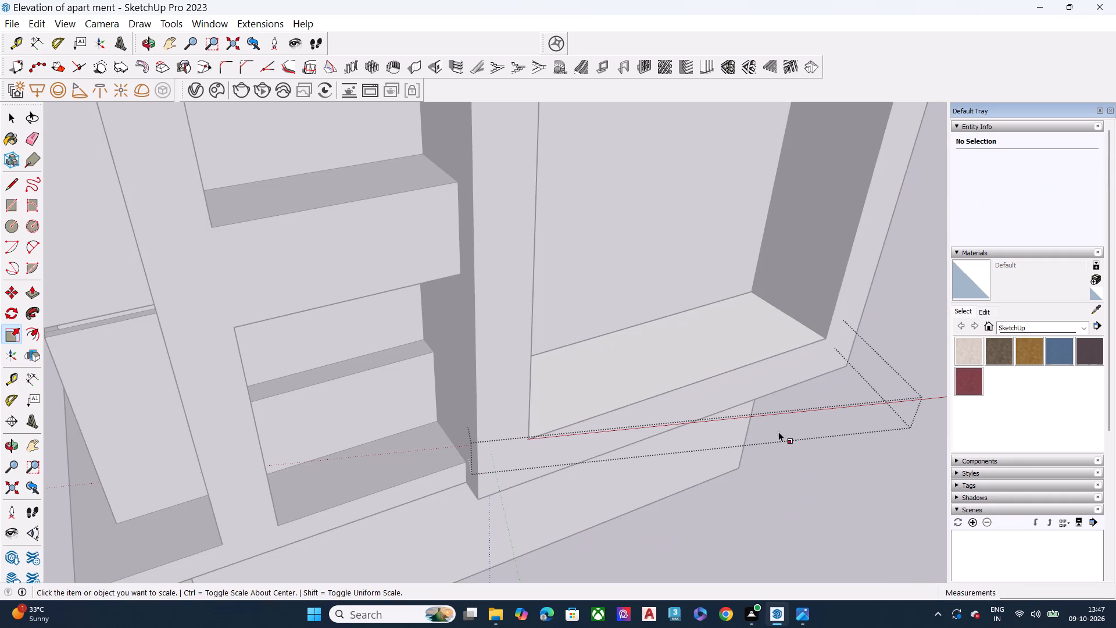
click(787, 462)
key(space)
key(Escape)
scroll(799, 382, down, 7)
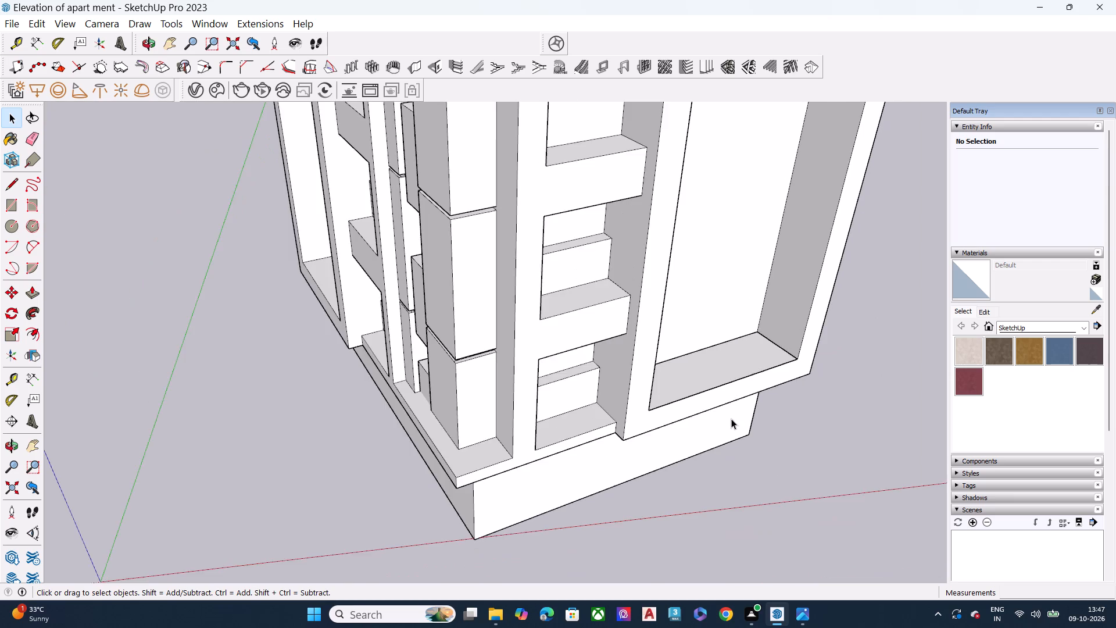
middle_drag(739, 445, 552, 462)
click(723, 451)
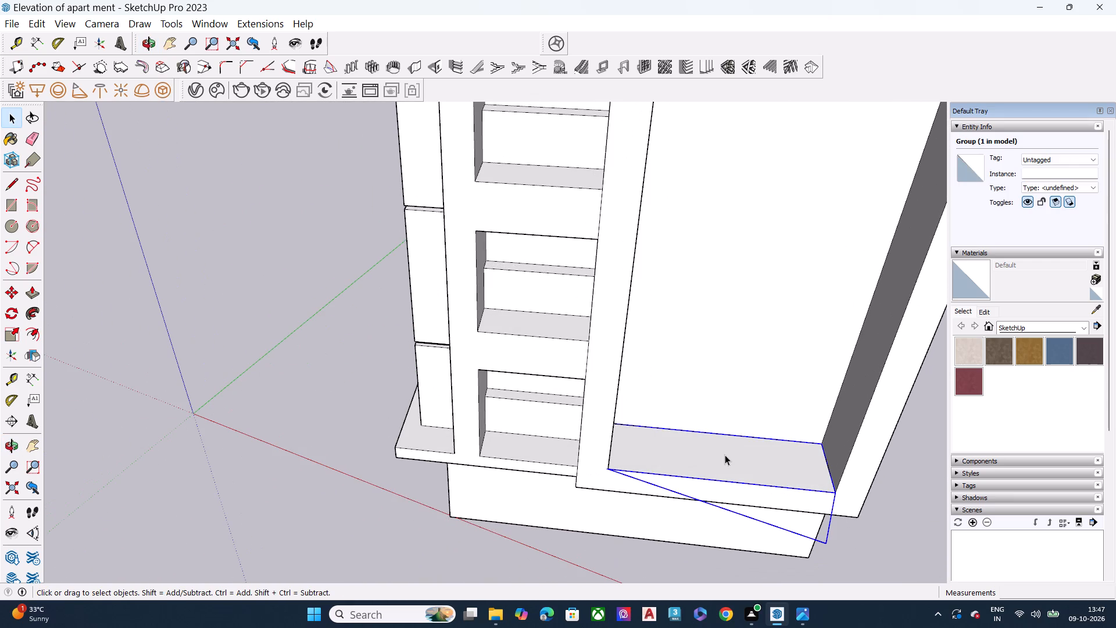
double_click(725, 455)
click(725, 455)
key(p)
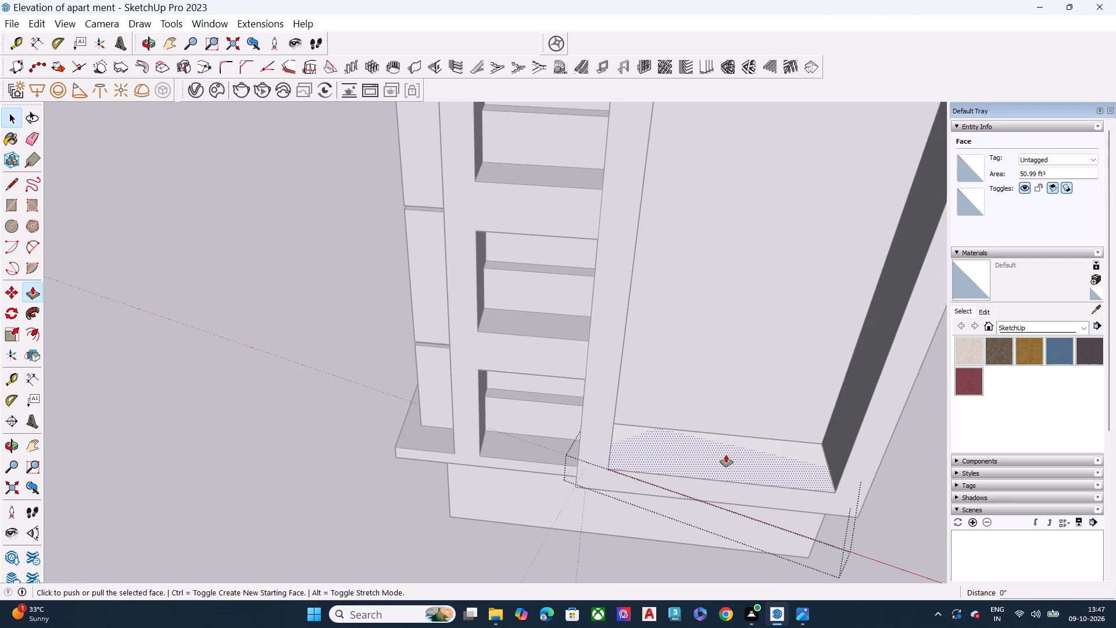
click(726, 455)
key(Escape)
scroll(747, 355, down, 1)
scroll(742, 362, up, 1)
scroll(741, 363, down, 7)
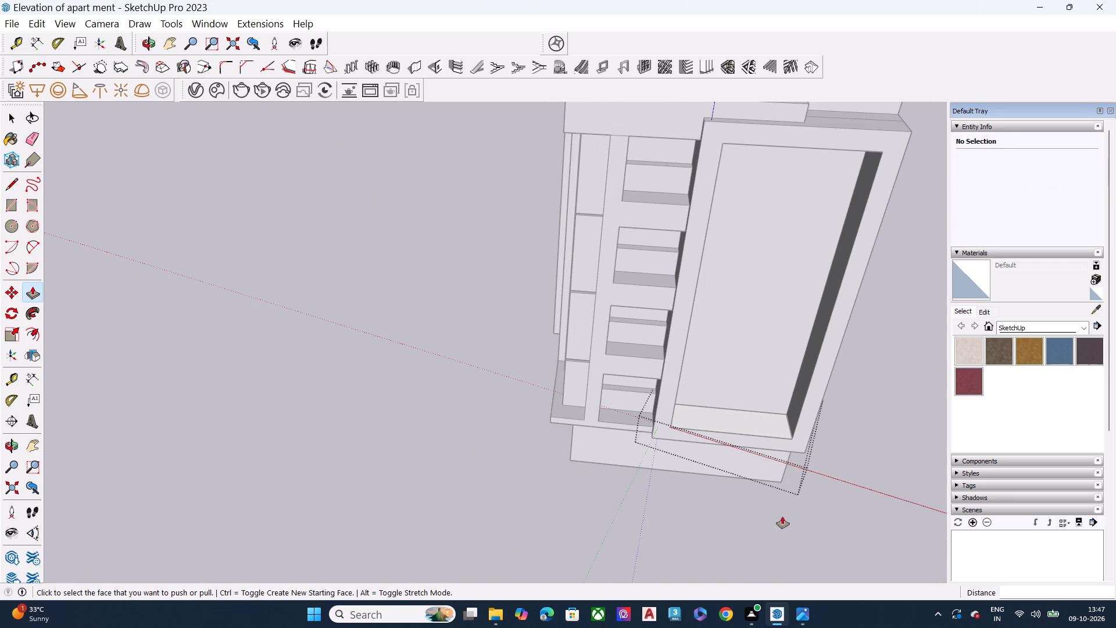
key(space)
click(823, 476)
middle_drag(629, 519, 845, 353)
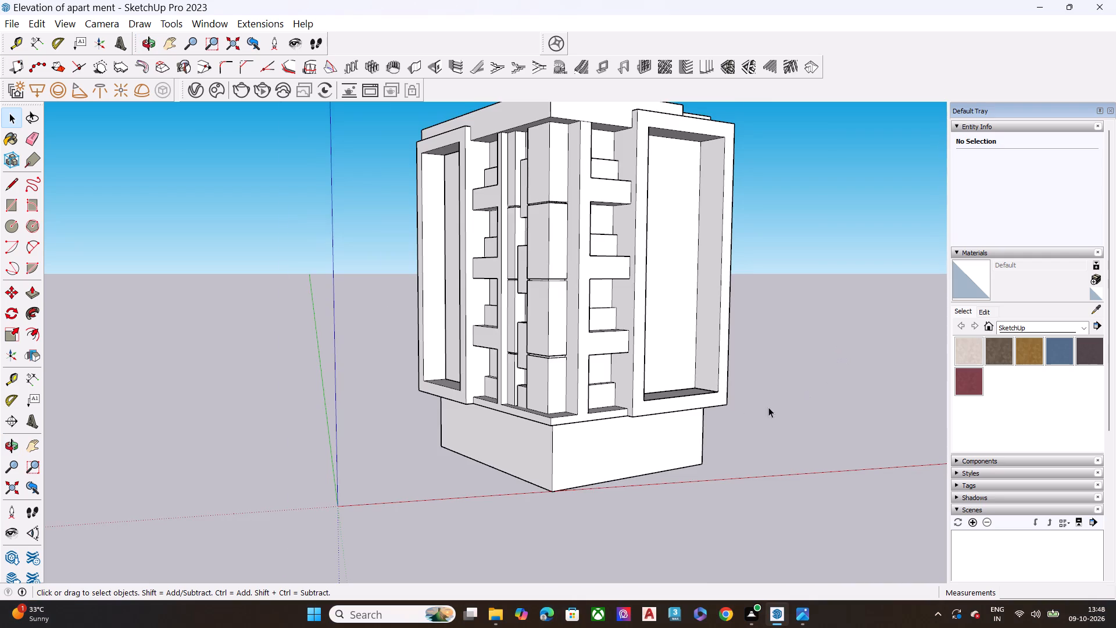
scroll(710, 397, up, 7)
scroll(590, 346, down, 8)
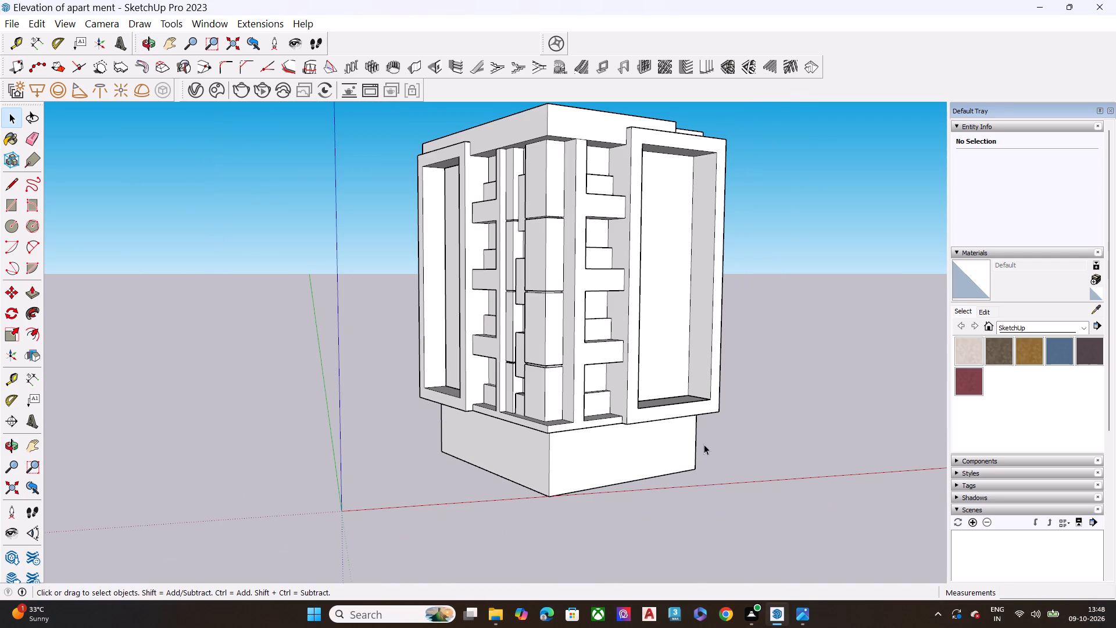
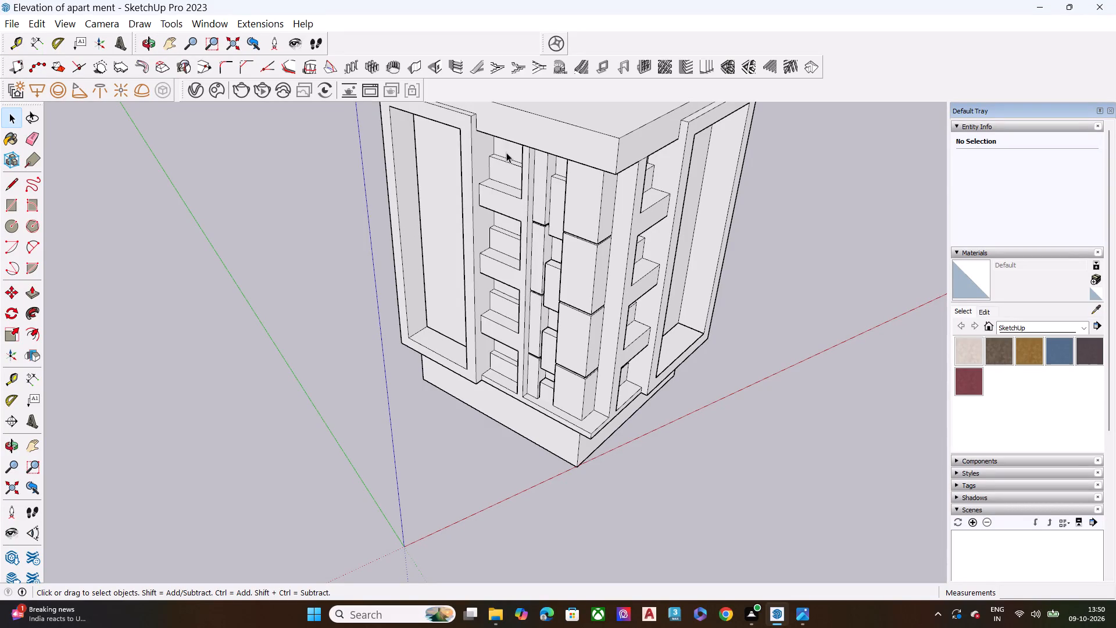
Inspect the building model from the corner and the front, checking the balcony openings and the recesses of the large projecting frames.
scroll(565, 201, down, 5)
middle_drag(590, 320, 586, 223)
scroll(586, 223, up, 8)
middle_drag(586, 223, 580, 227)
middle_drag(505, 221, 464, 194)
scroll(464, 187, up, 2)
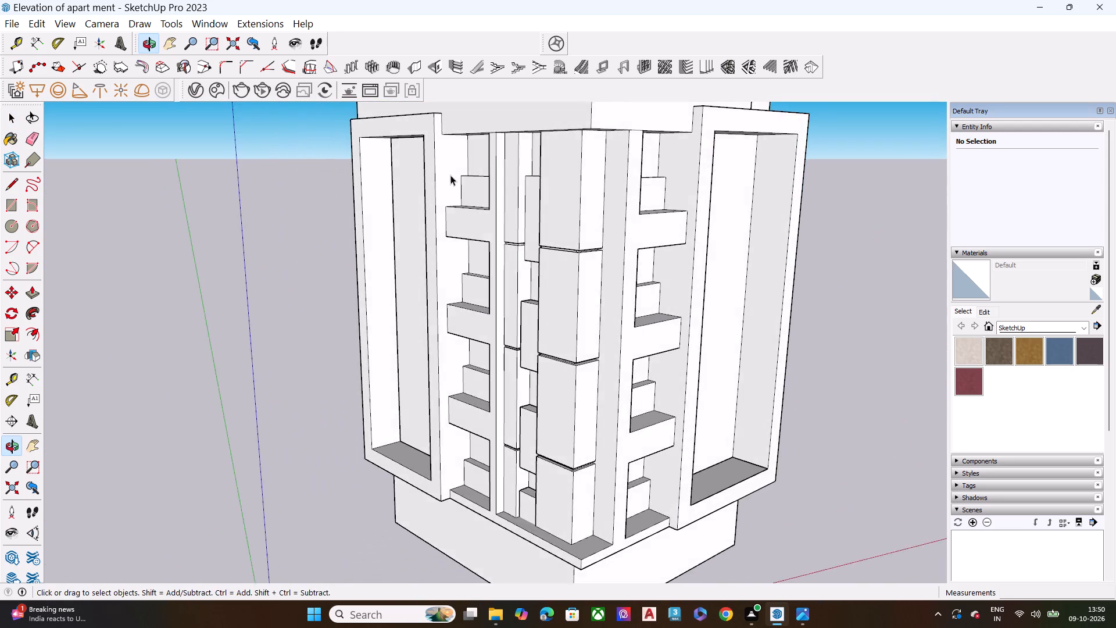
scroll(449, 175, down, 7)
middle_drag(566, 283, 656, 392)
scroll(642, 369, up, 6)
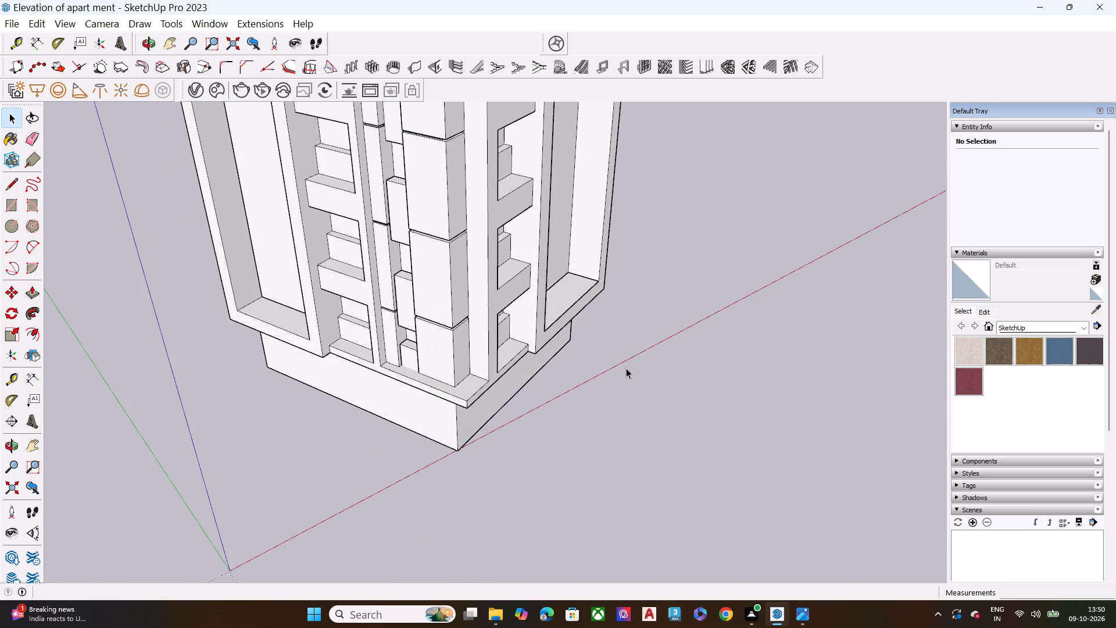
middle_drag(631, 344, 473, 226)
scroll(493, 199, up, 1)
scroll(521, 198, down, 8)
middle_drag(573, 264, 473, 224)
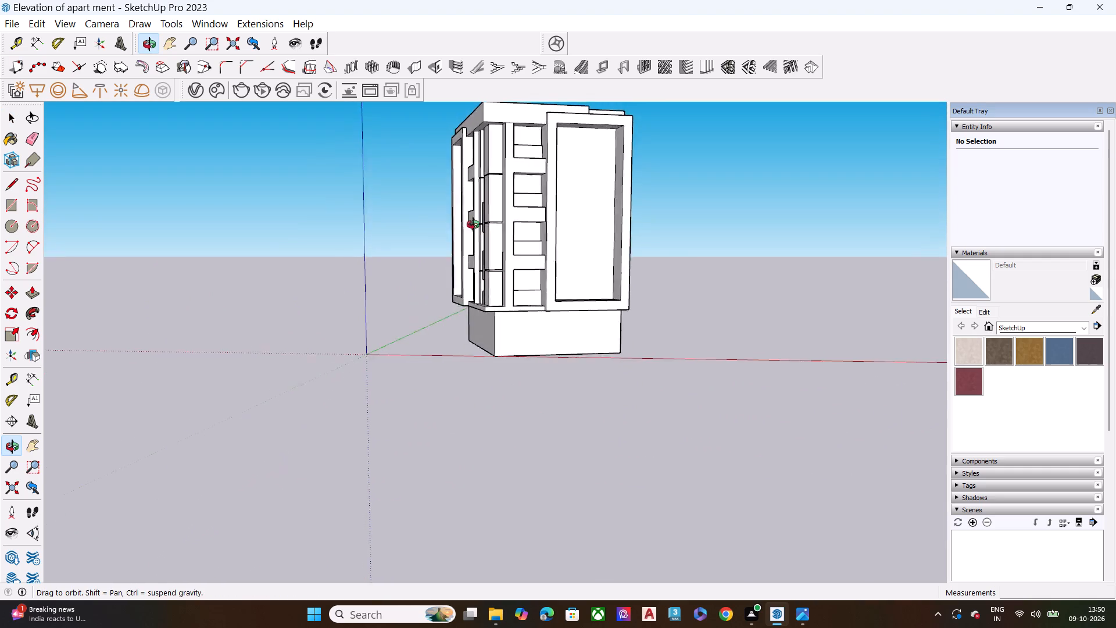
middle_drag(473, 224, 503, 133)
scroll(545, 104, up, 6)
scroll(607, 176, up, 6)
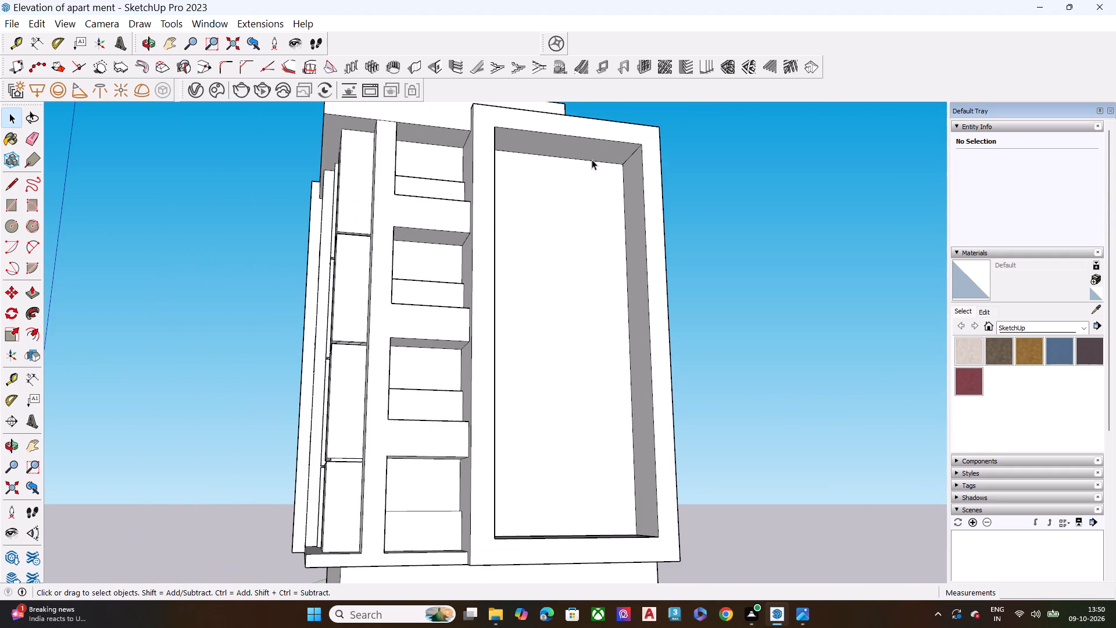
middle_drag(589, 154, 584, 323)
scroll(152, 171, down, 1)
scroll(333, 330, down, 5)
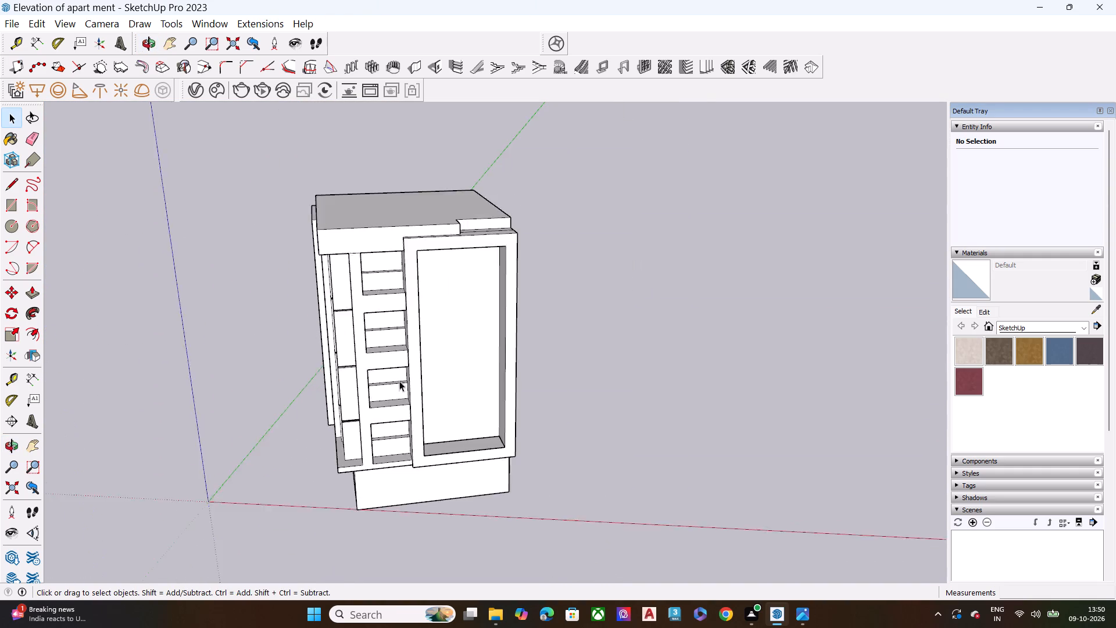
scroll(399, 381, down, 3)
scroll(431, 444, up, 7)
middle_drag(419, 429, 475, 462)
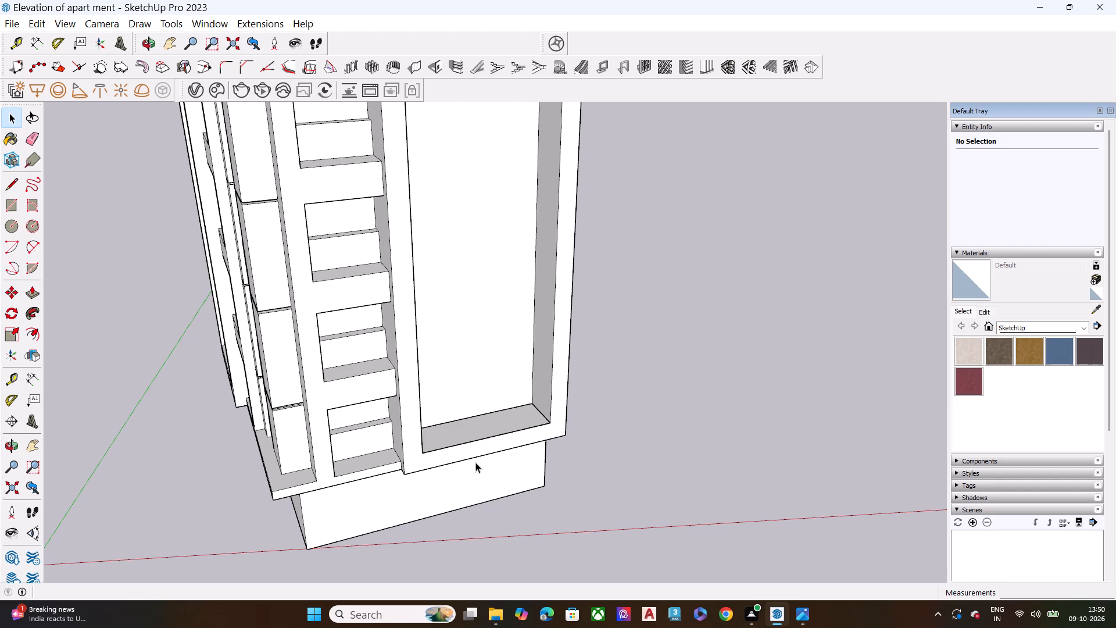
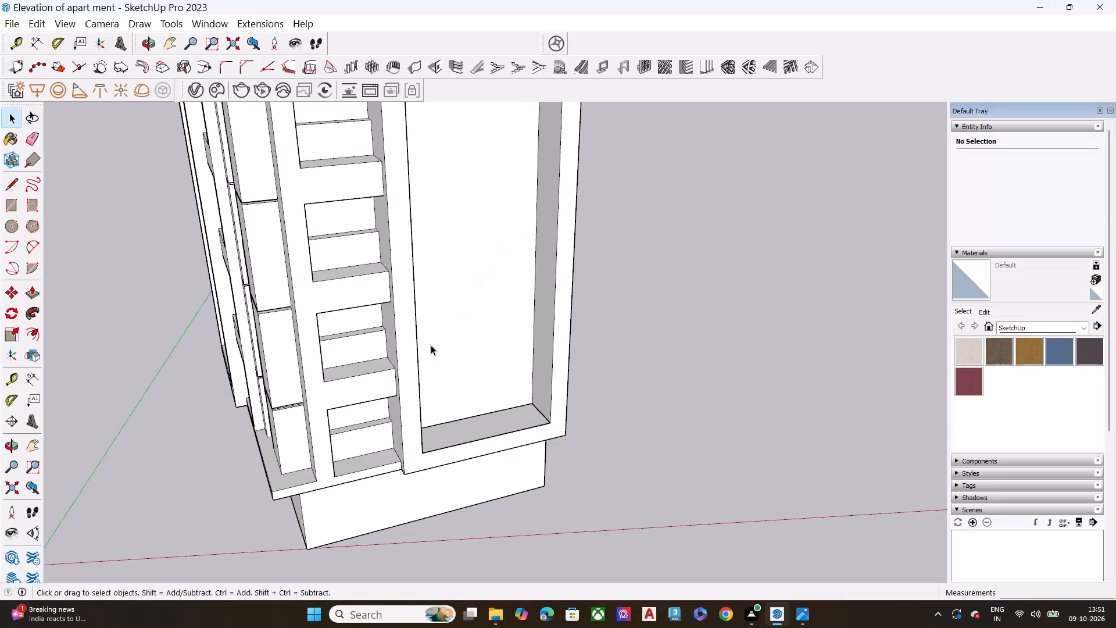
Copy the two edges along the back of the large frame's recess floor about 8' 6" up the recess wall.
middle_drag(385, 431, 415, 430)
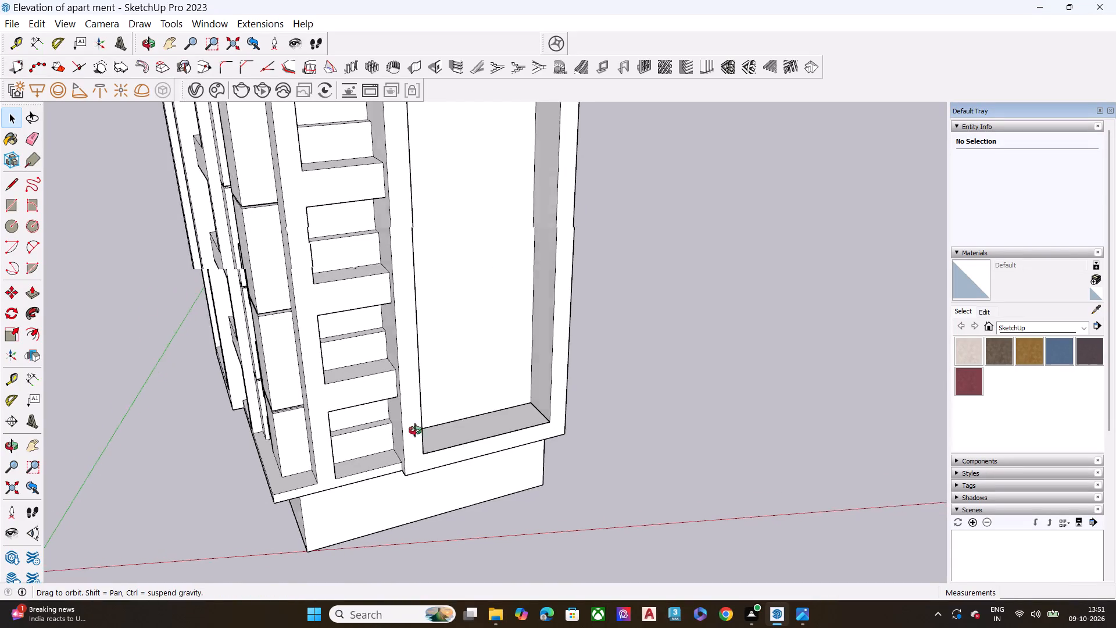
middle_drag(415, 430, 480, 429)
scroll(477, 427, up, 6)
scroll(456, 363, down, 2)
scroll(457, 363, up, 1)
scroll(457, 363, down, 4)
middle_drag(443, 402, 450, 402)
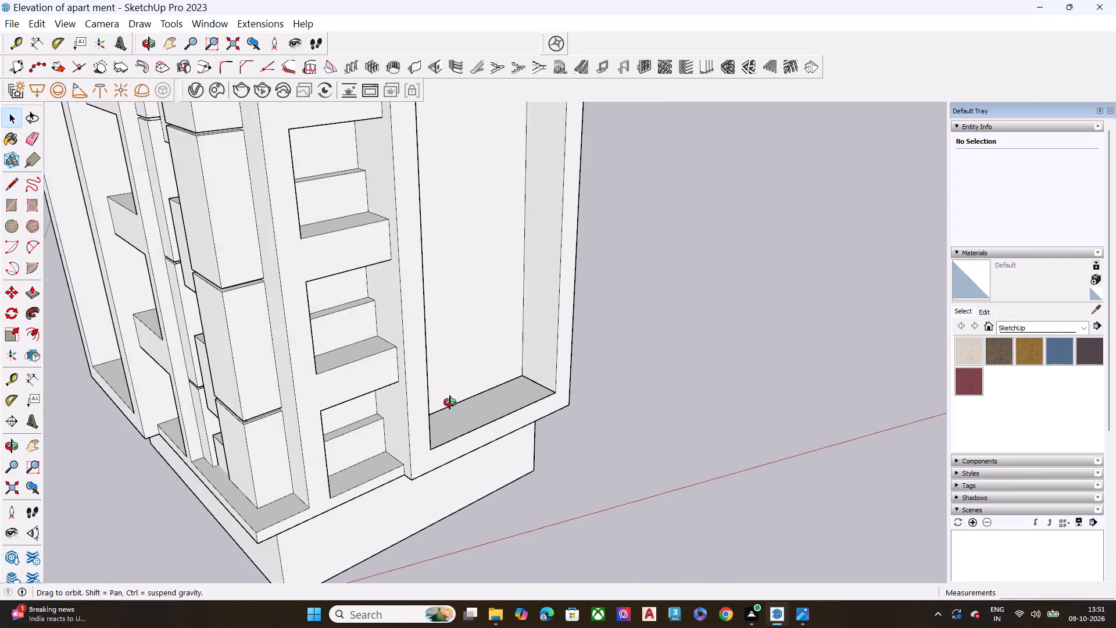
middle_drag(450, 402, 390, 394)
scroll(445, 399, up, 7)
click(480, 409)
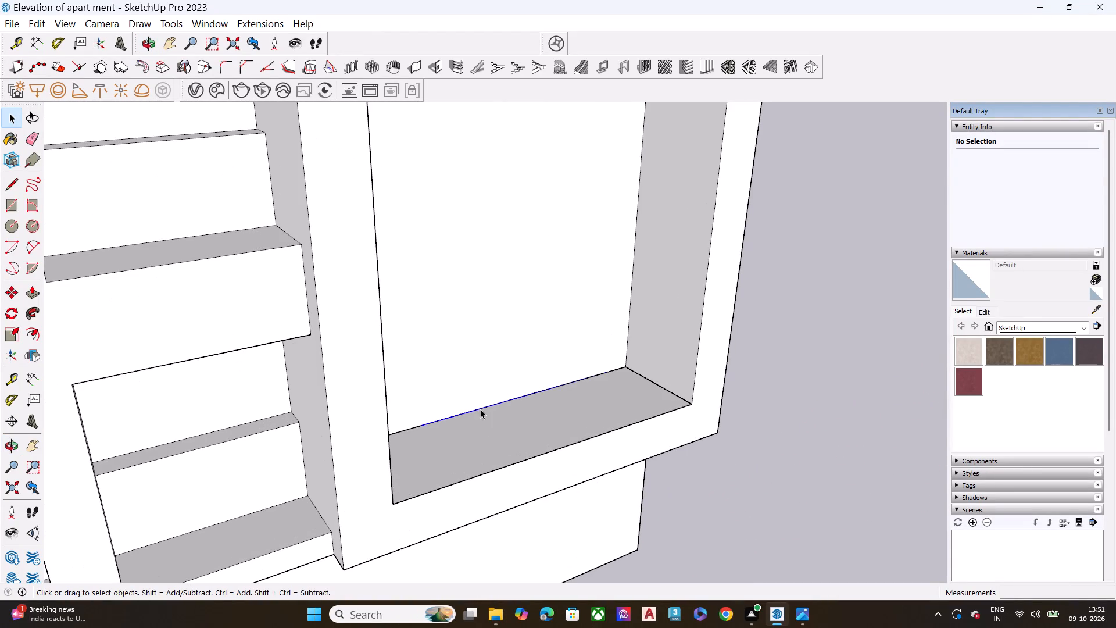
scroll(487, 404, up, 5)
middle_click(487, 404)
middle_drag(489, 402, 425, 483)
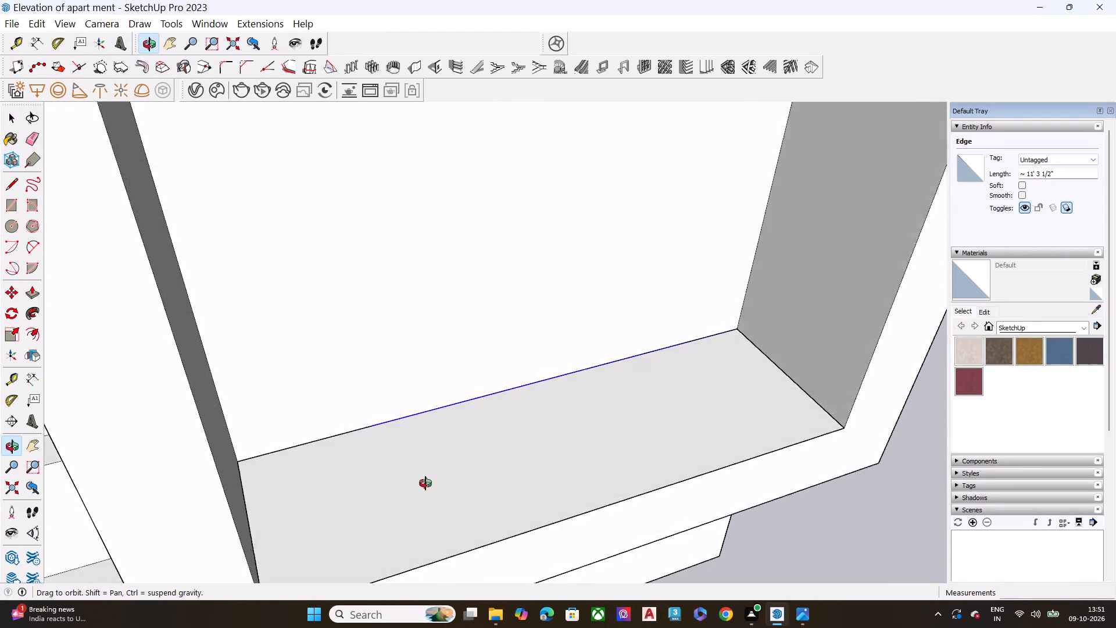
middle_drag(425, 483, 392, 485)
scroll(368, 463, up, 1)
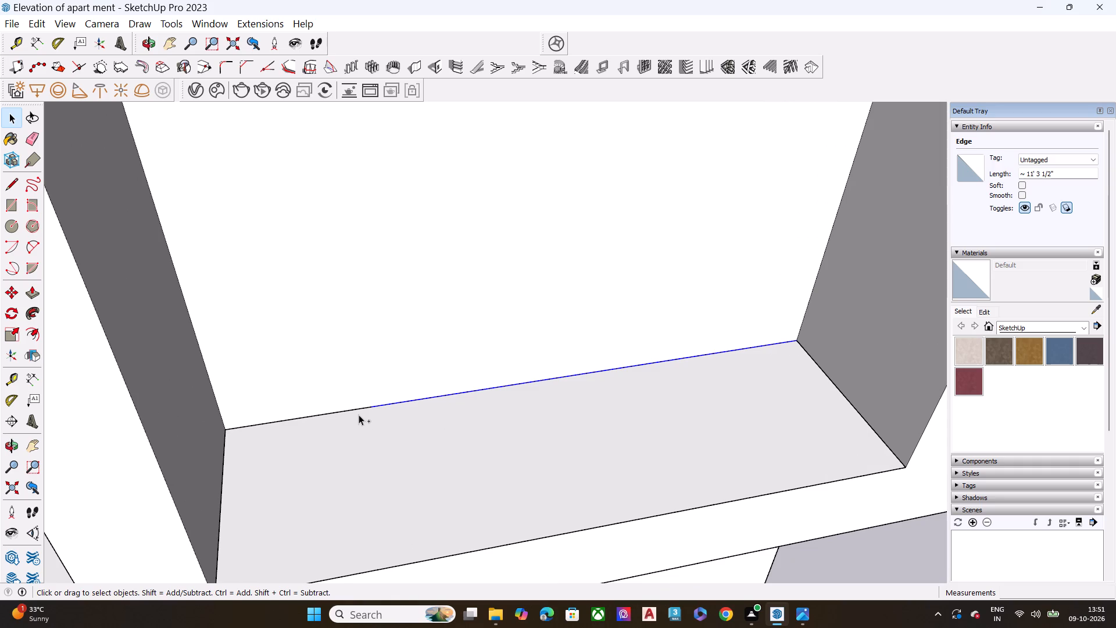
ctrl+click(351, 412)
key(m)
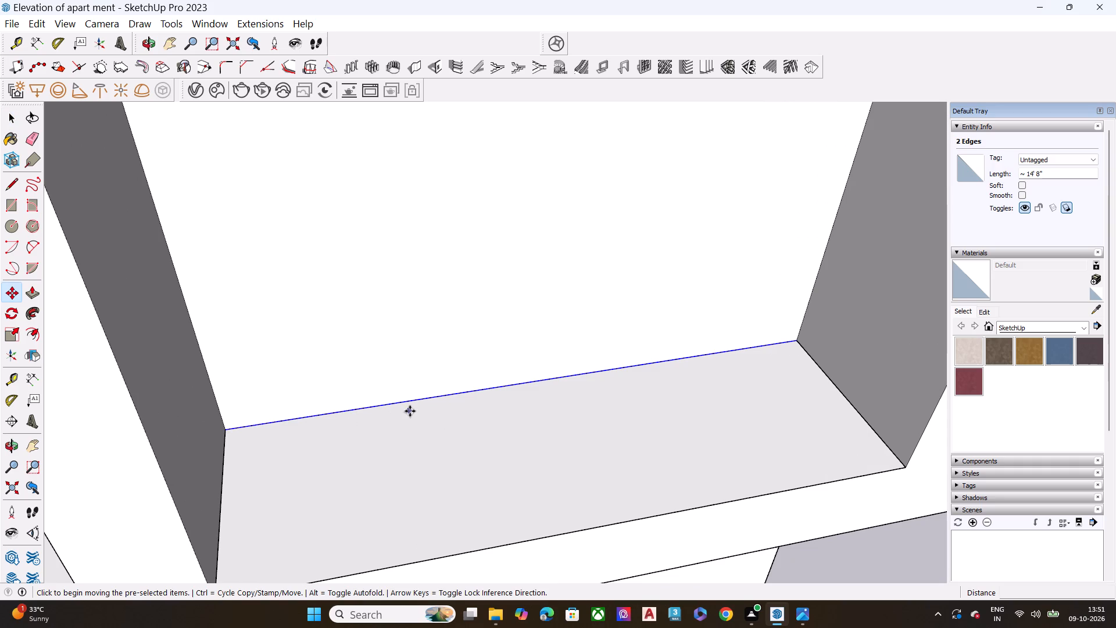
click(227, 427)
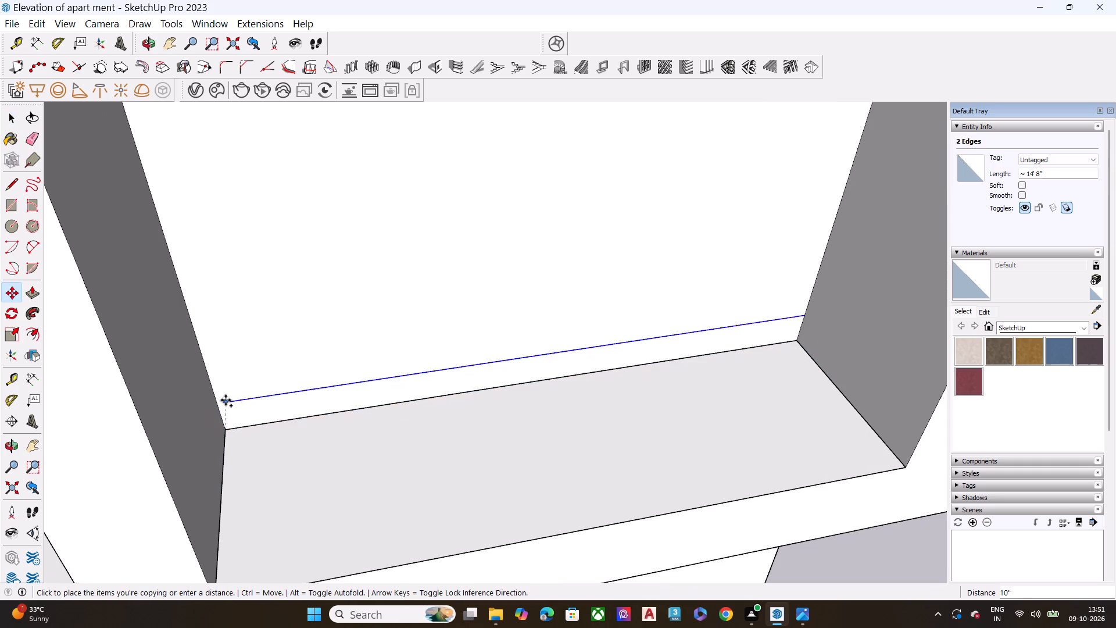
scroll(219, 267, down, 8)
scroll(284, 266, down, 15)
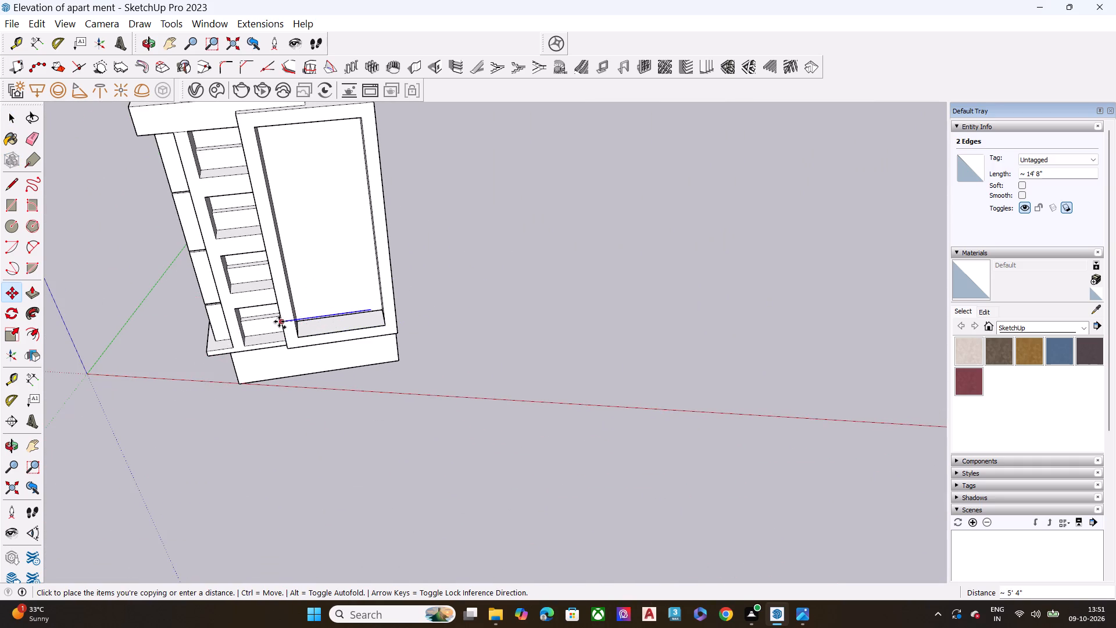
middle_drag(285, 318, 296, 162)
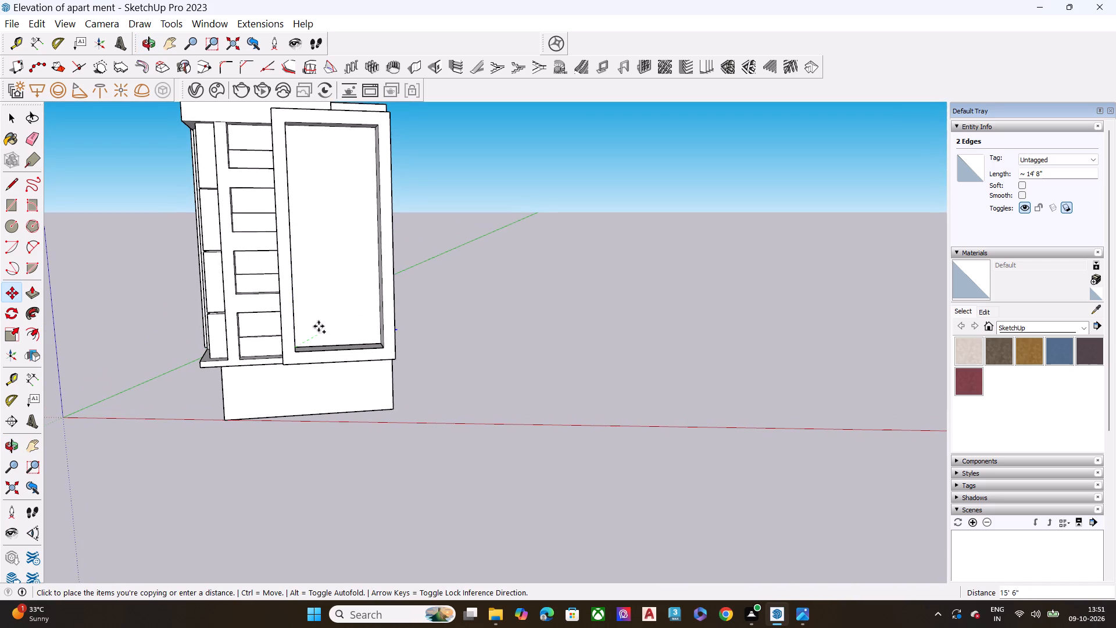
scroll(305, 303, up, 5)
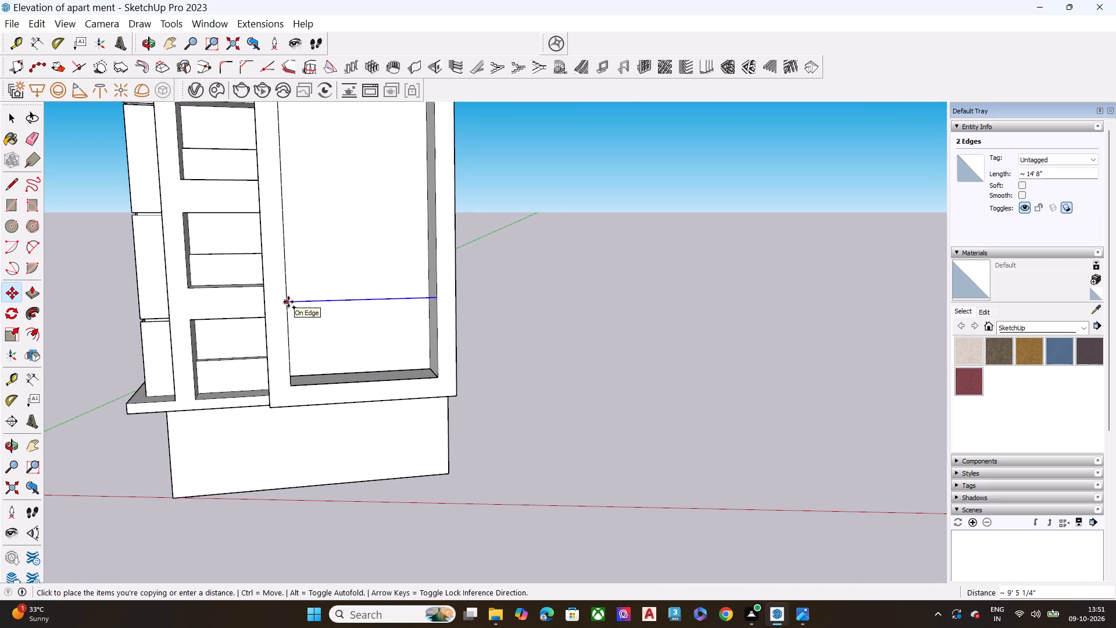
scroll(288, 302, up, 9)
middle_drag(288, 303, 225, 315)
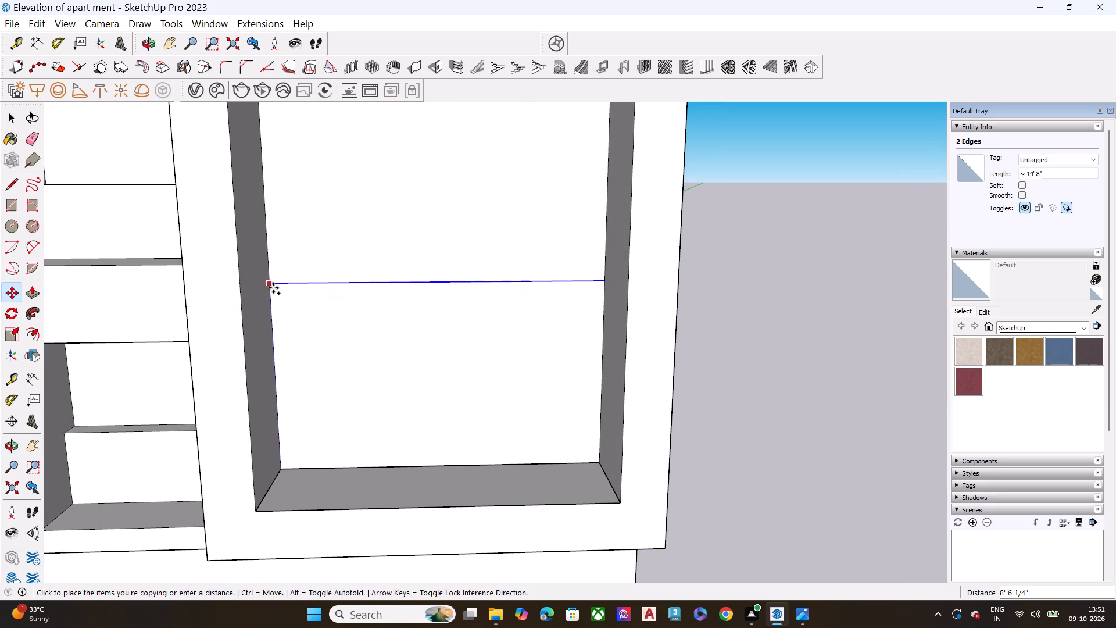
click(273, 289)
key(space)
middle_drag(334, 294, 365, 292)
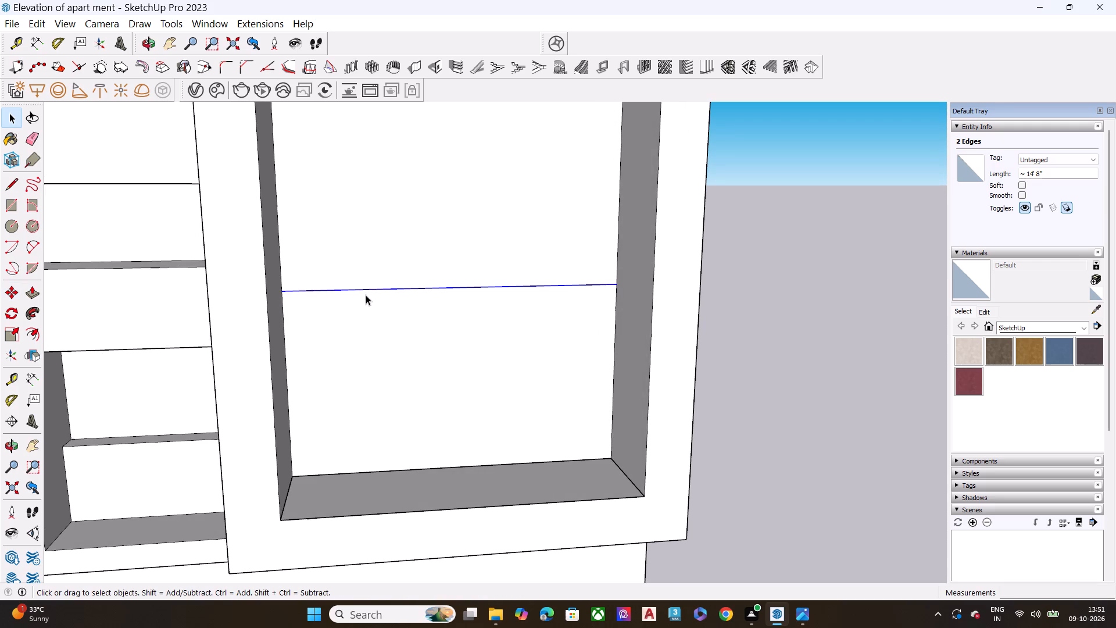
Examine the reference photo's large frame, its lower balconies, louvre strip and frame proportions, then return to the model.
click(804, 613)
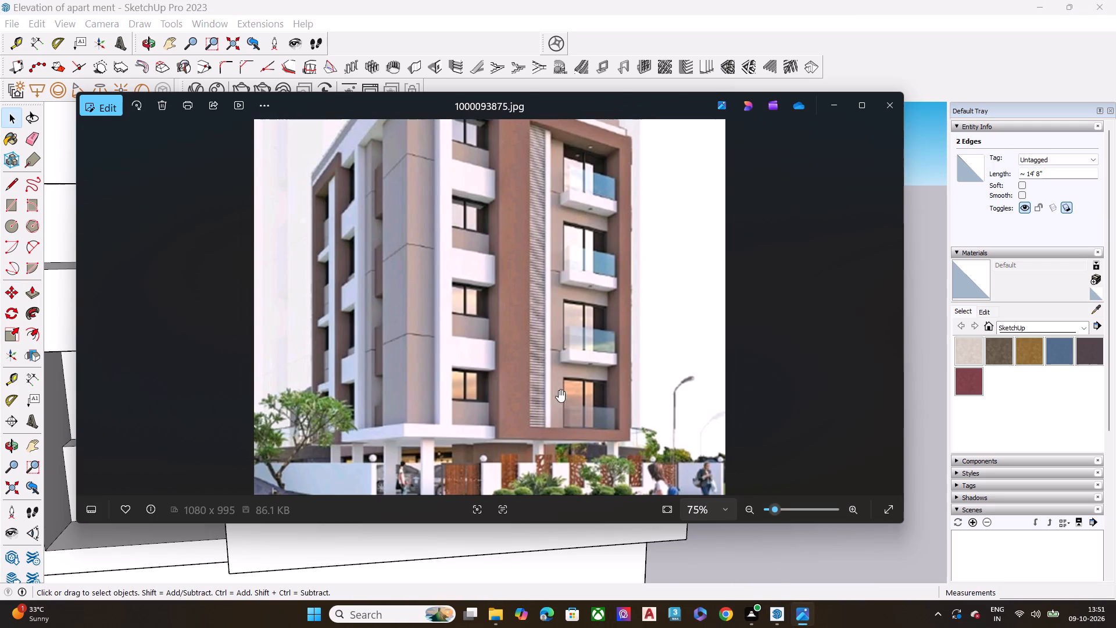
scroll(559, 390, up, 1)
scroll(559, 390, down, 1)
scroll(559, 390, up, 6)
scroll(635, 361, up, 7)
middle_drag(621, 376, 616, 377)
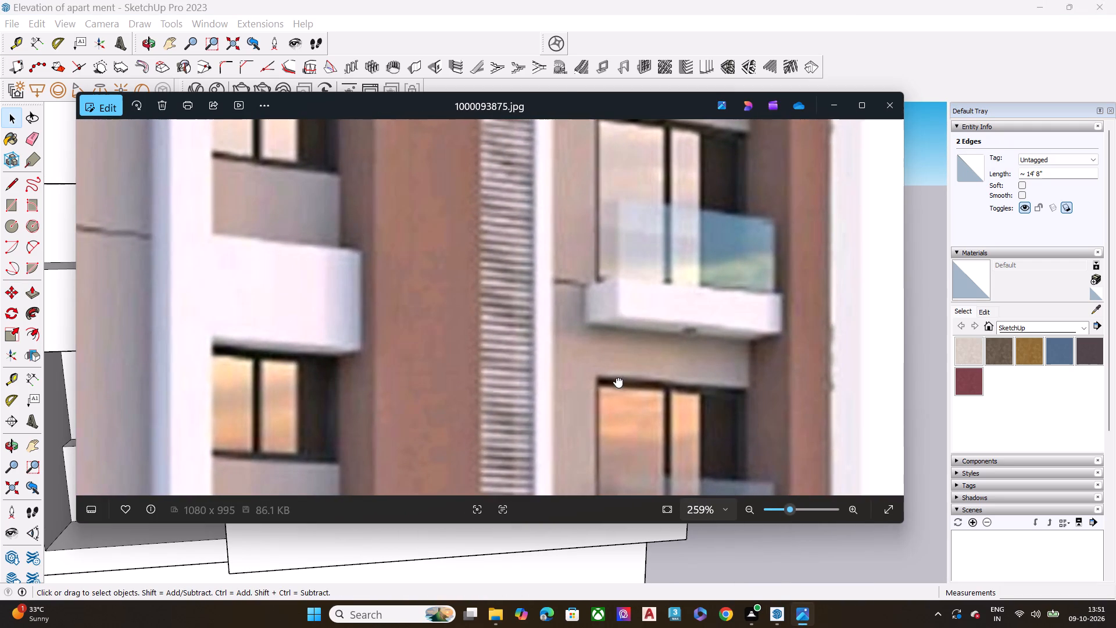
middle_drag(616, 377, 762, 348)
scroll(623, 320, down, 8)
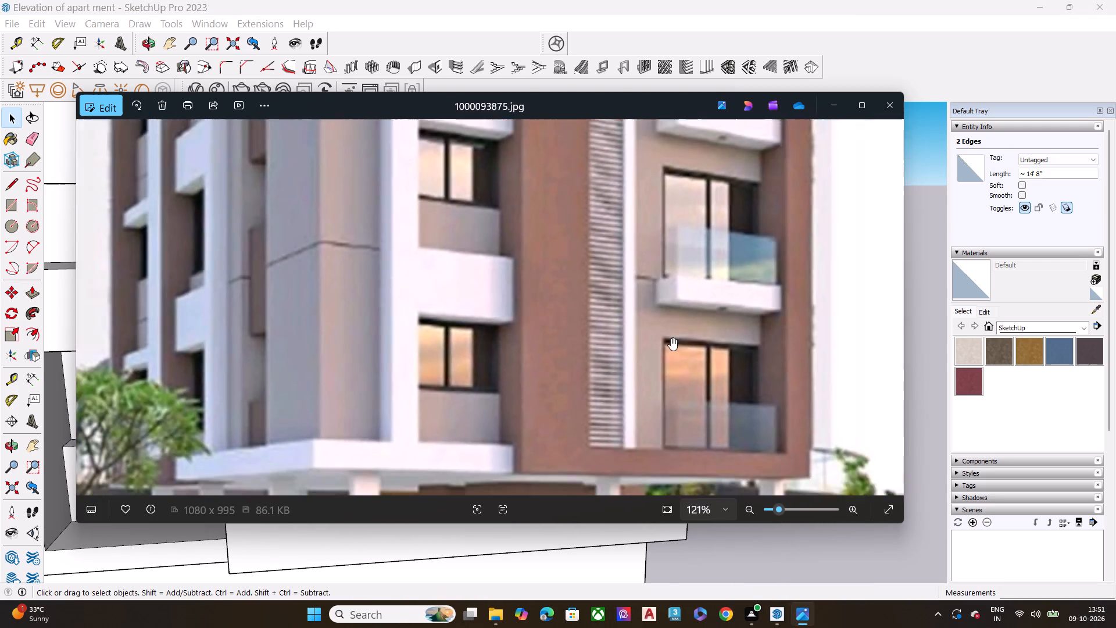
middle_drag(729, 349, 685, 278)
scroll(635, 290, up, 6)
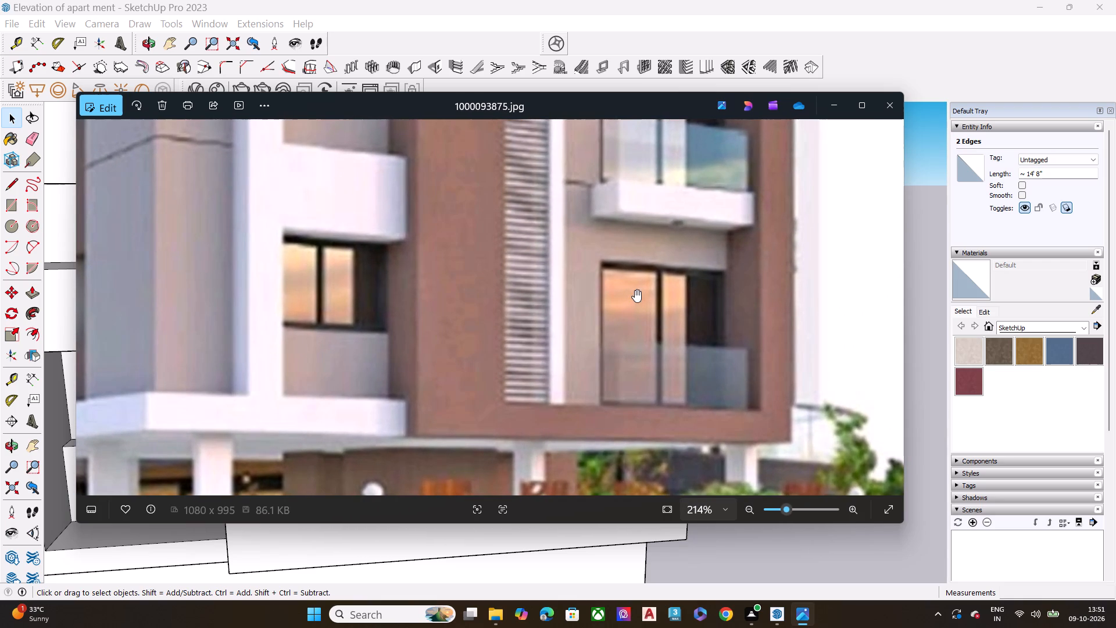
scroll(635, 290, down, 5)
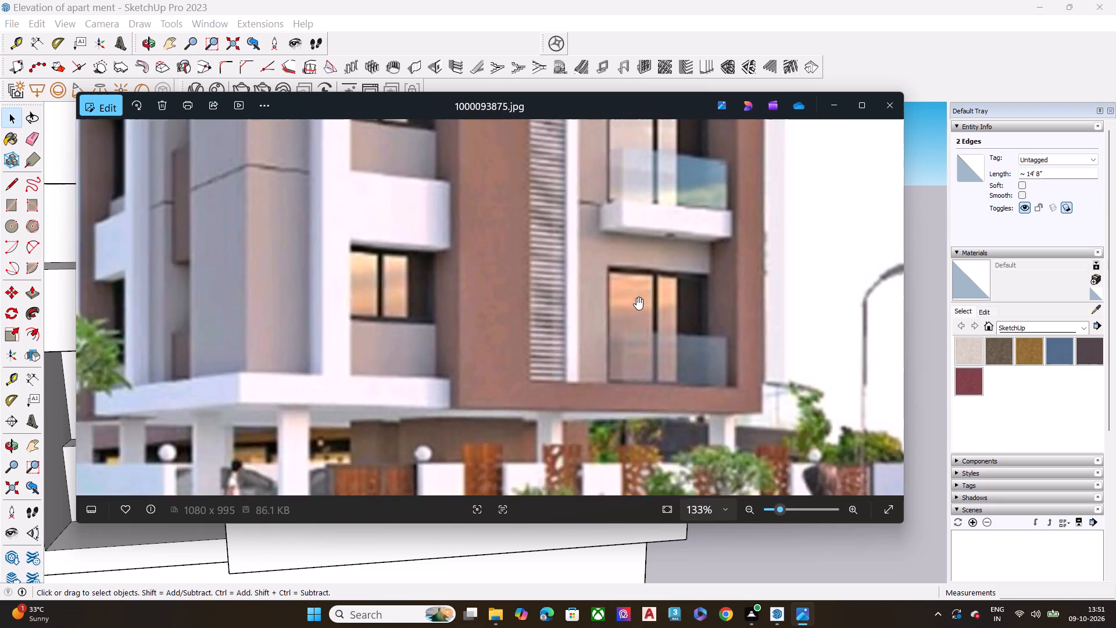
scroll(636, 297, down, 4)
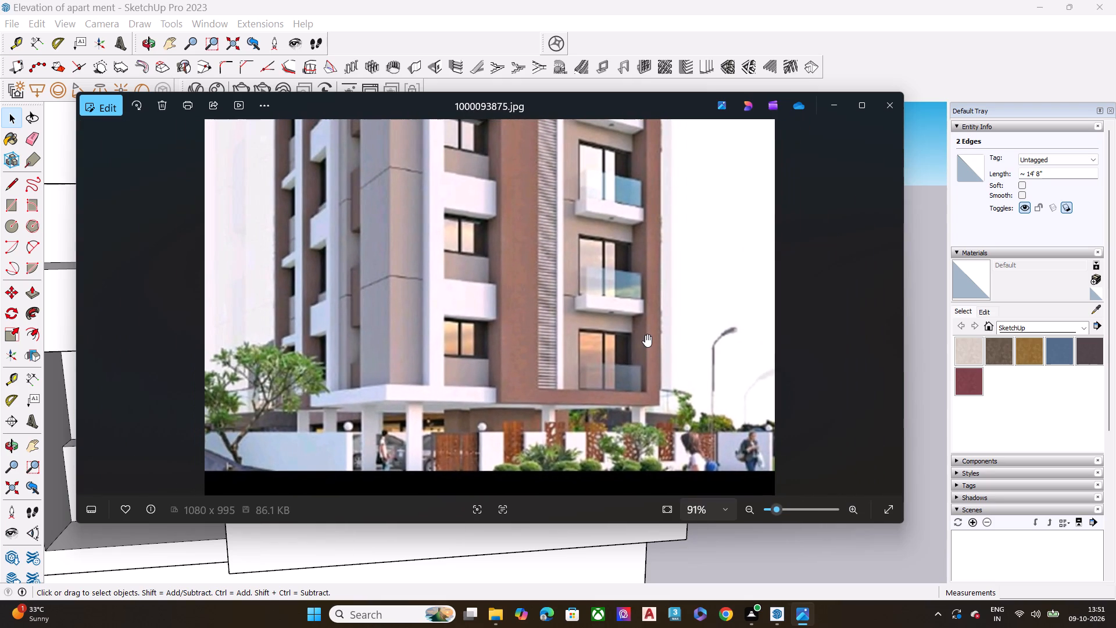
scroll(645, 334, down, 4)
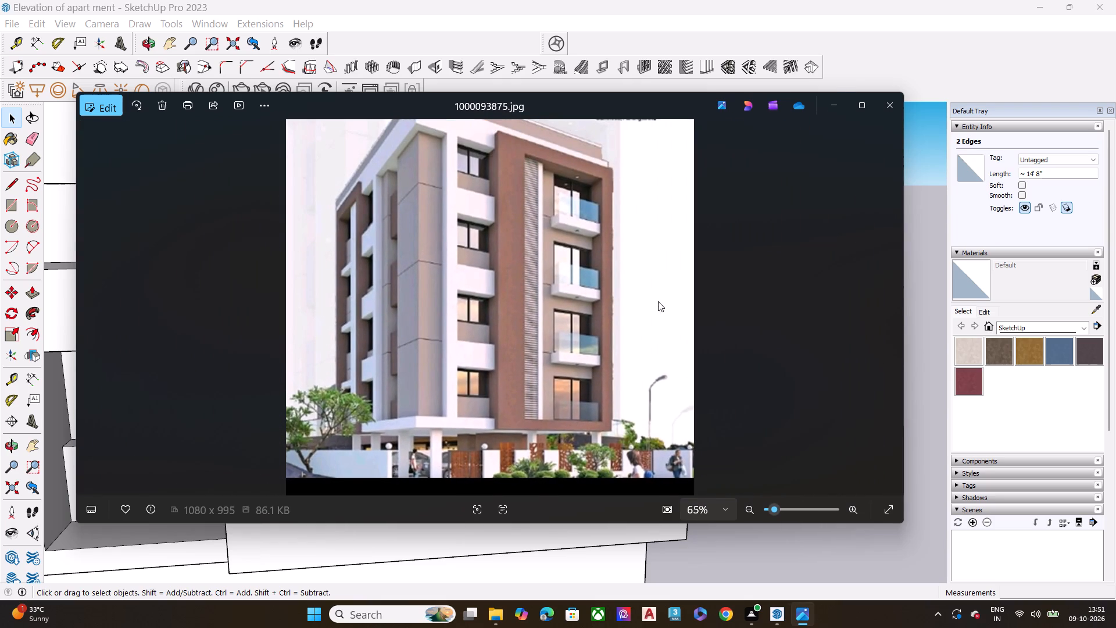
click(834, 118)
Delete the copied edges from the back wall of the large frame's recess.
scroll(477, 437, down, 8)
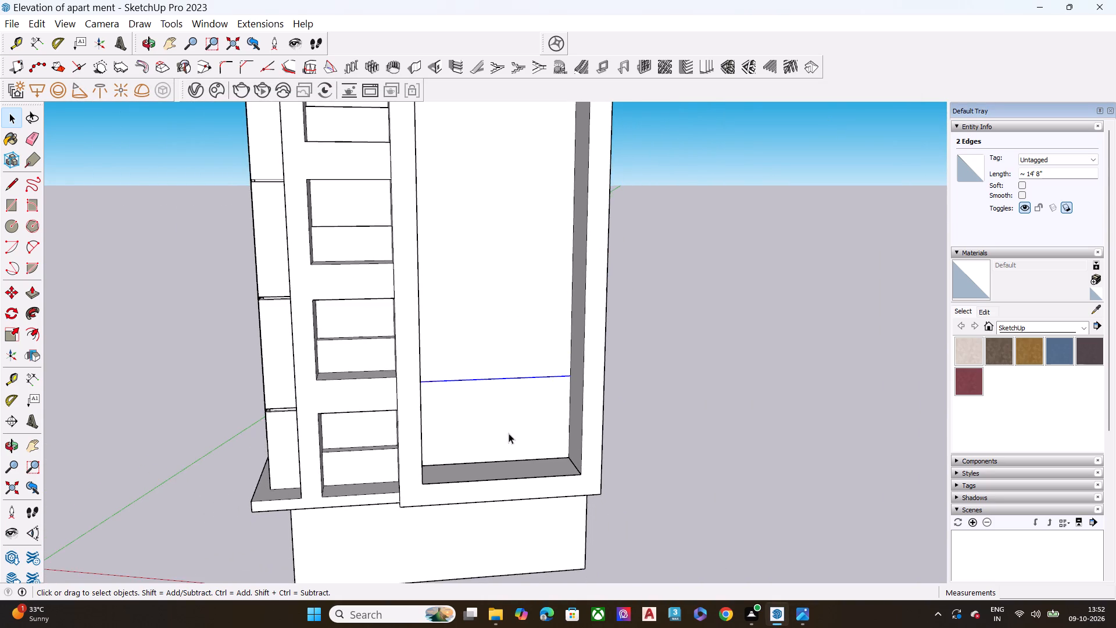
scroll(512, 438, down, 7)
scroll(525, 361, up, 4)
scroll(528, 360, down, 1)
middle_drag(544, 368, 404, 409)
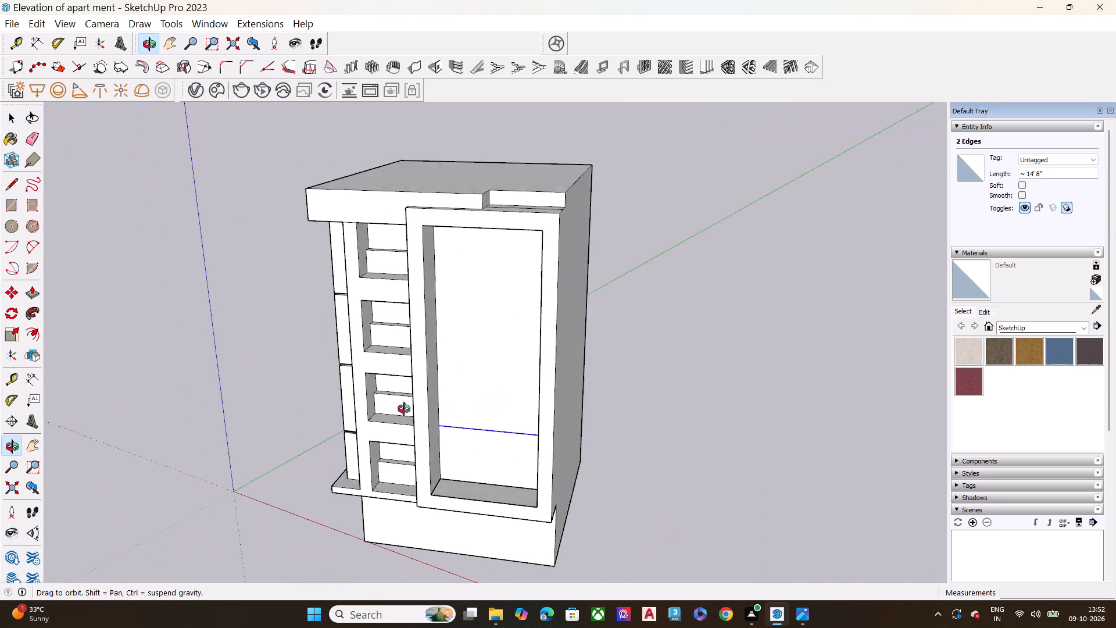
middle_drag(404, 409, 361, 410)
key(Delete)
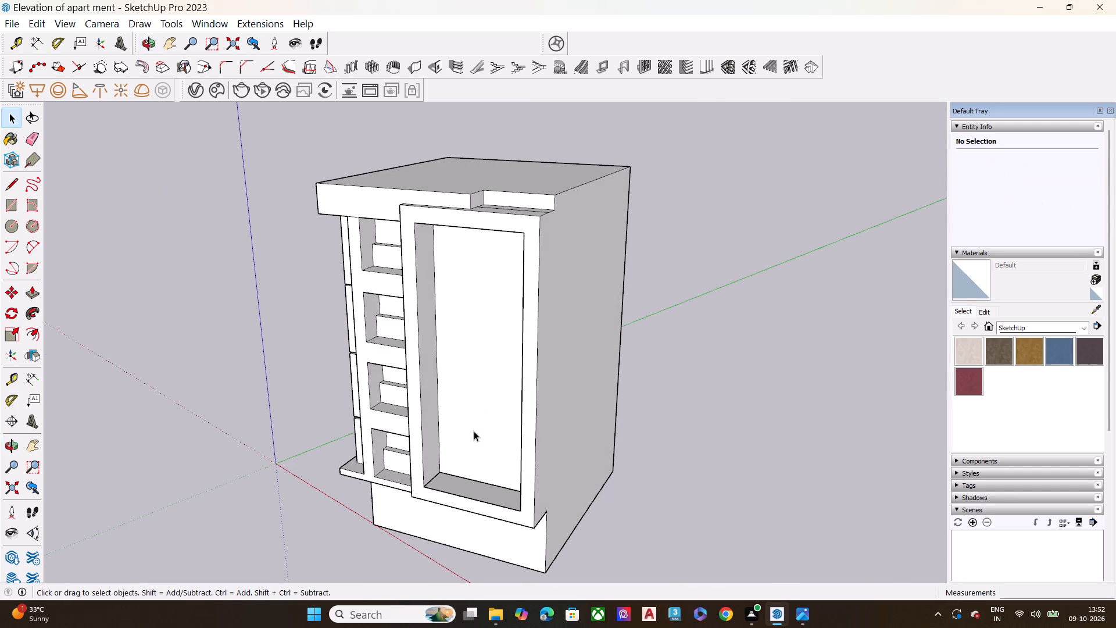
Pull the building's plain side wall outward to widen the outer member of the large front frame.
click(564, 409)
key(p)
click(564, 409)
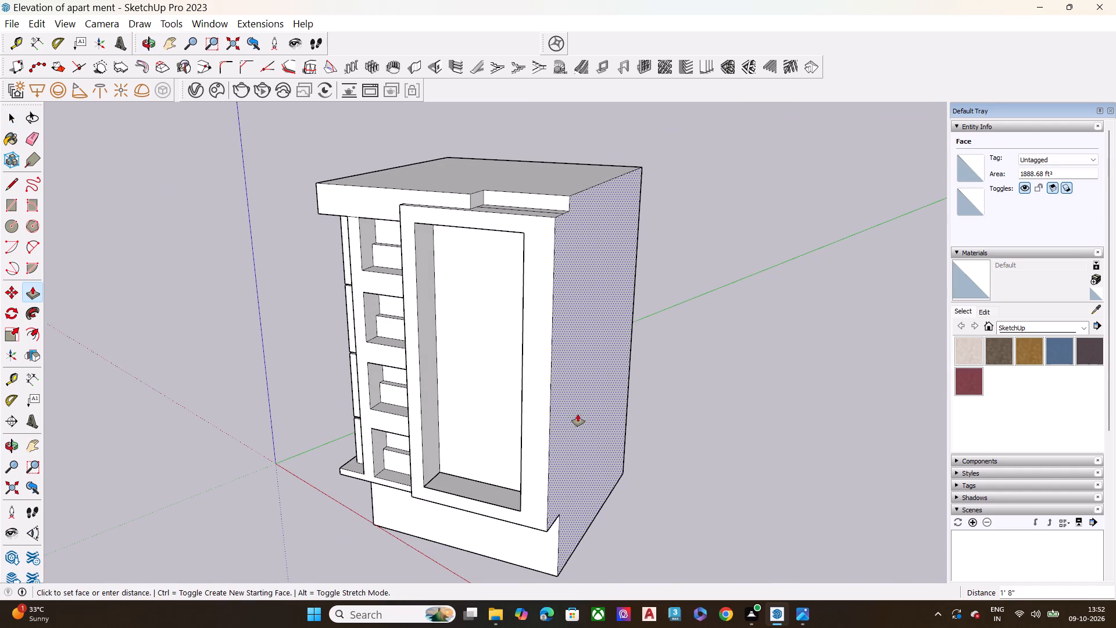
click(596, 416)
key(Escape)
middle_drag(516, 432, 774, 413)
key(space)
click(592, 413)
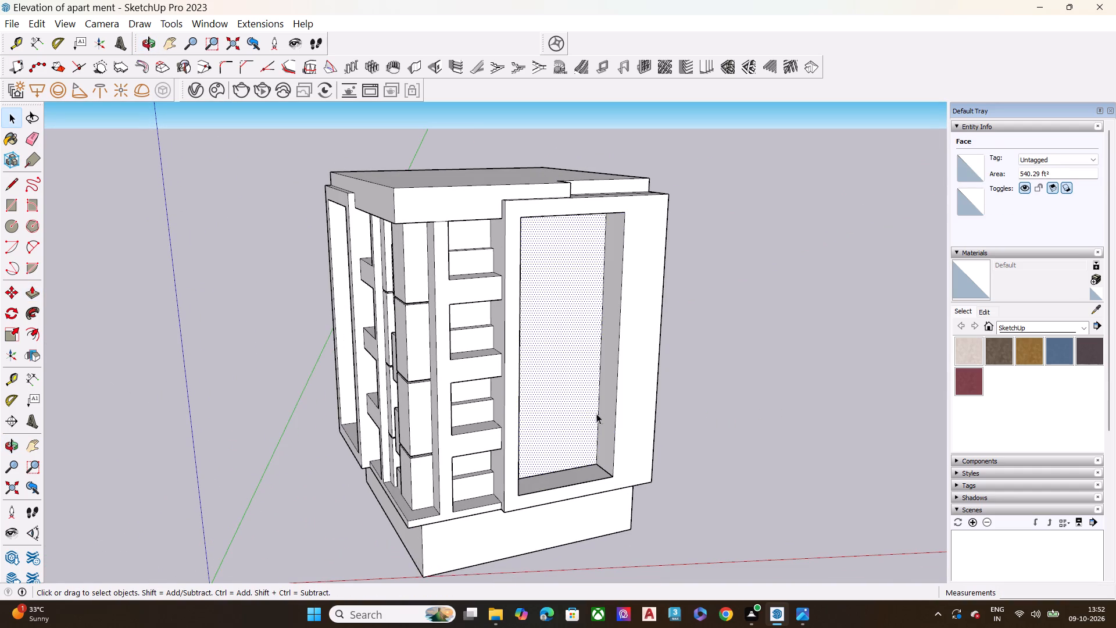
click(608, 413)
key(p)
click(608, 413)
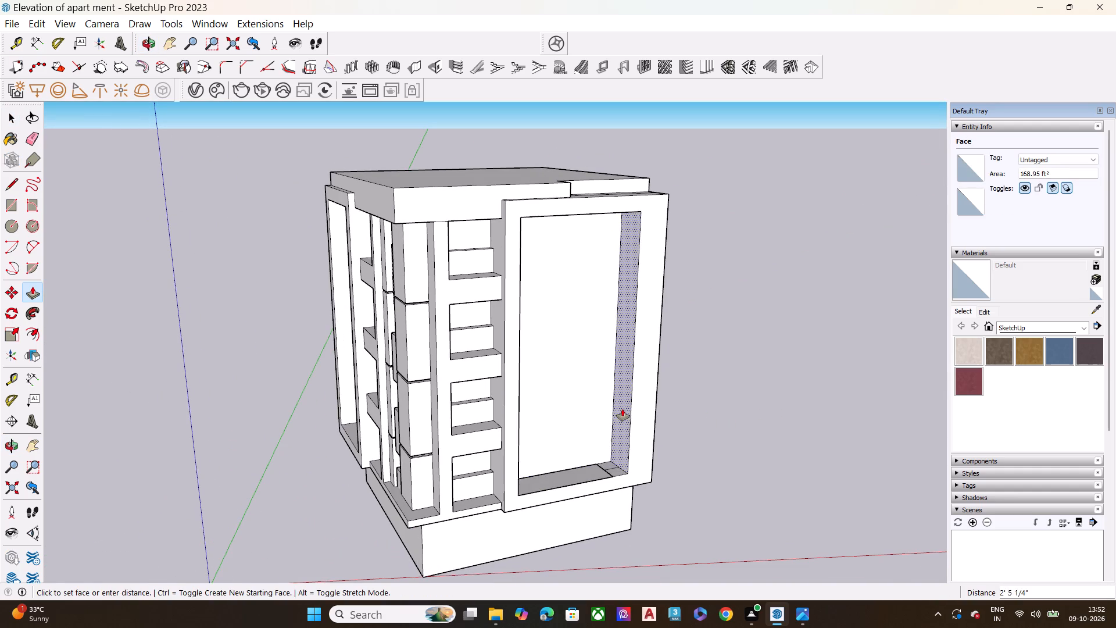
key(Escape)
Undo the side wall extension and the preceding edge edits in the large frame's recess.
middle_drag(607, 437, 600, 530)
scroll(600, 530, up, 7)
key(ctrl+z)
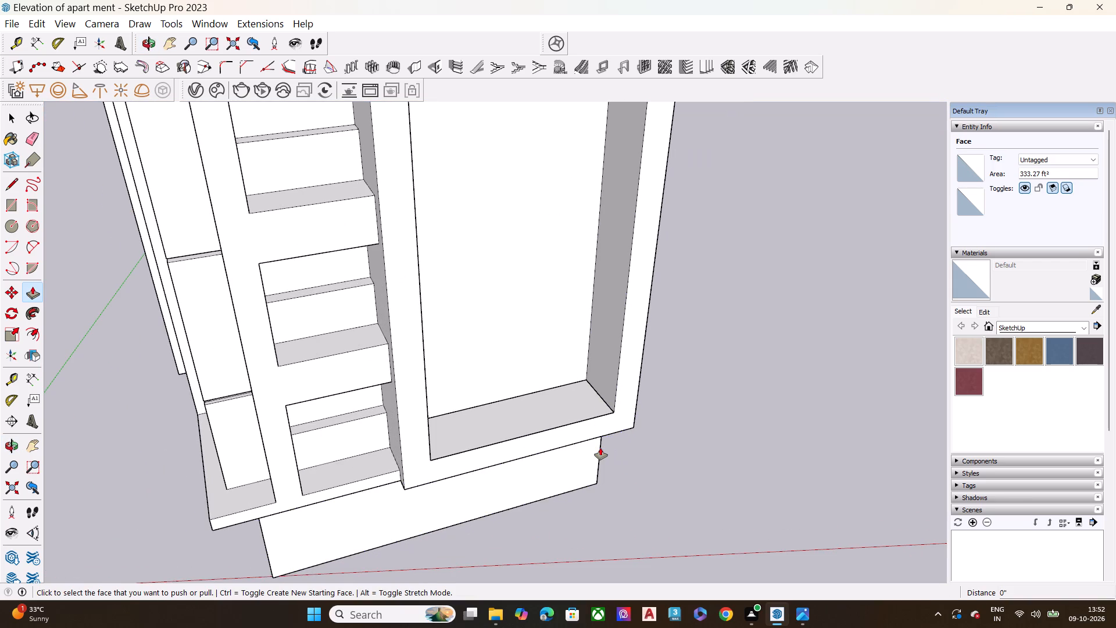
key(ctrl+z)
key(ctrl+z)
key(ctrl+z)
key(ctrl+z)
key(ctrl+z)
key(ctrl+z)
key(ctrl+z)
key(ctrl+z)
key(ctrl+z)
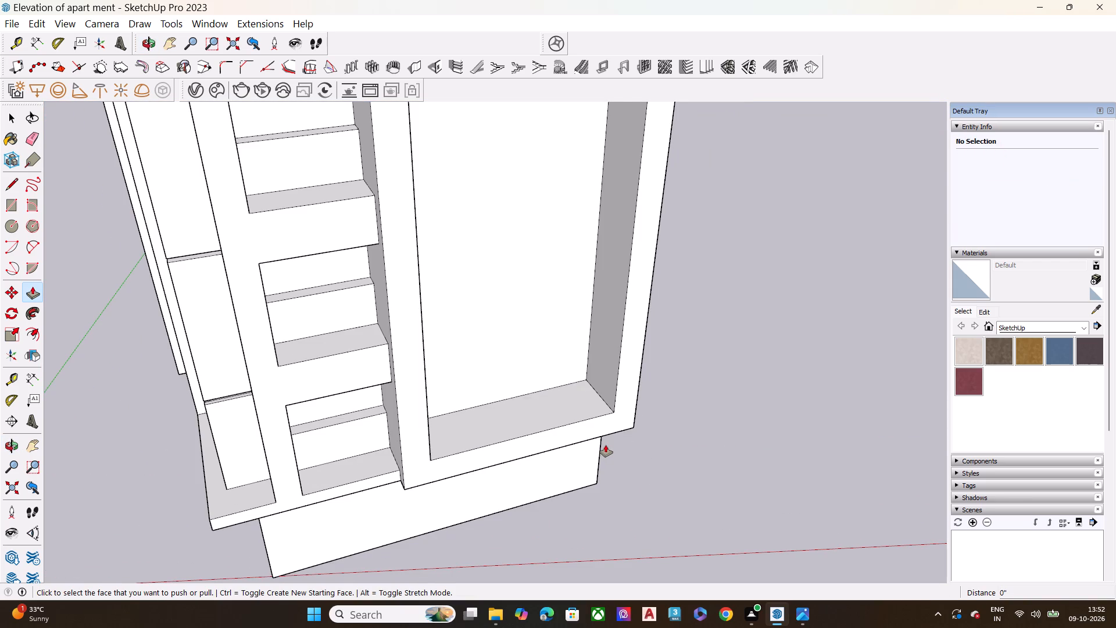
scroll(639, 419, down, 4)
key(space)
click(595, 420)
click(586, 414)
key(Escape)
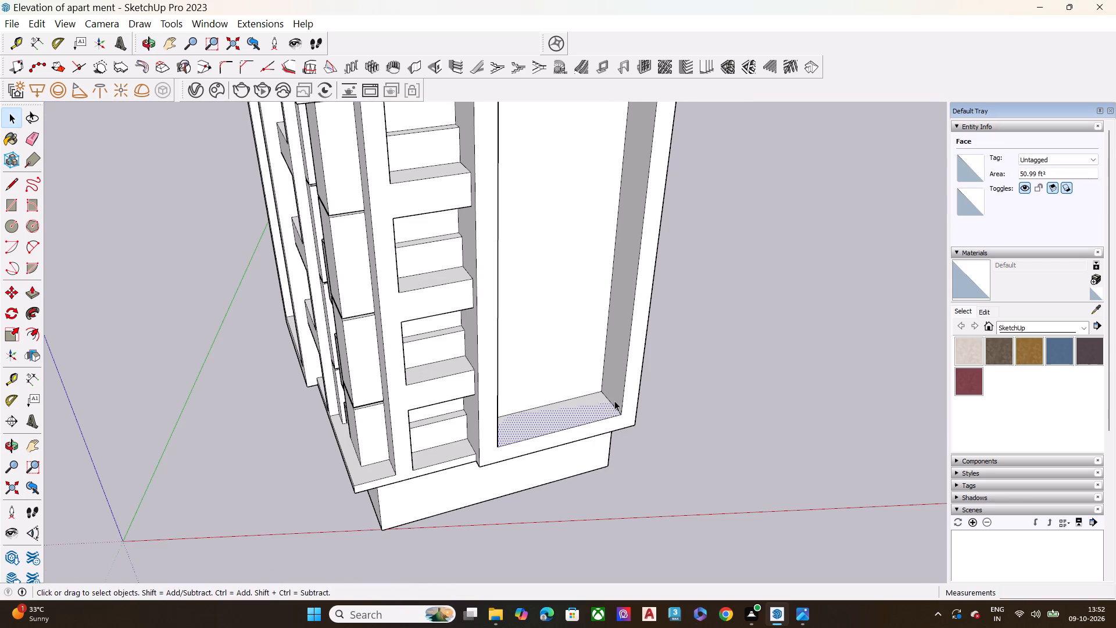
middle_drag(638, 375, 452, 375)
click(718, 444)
Pull the building's plain side wall beside the large front frame outward by about 2' 1".
middle_drag(649, 371, 532, 347)
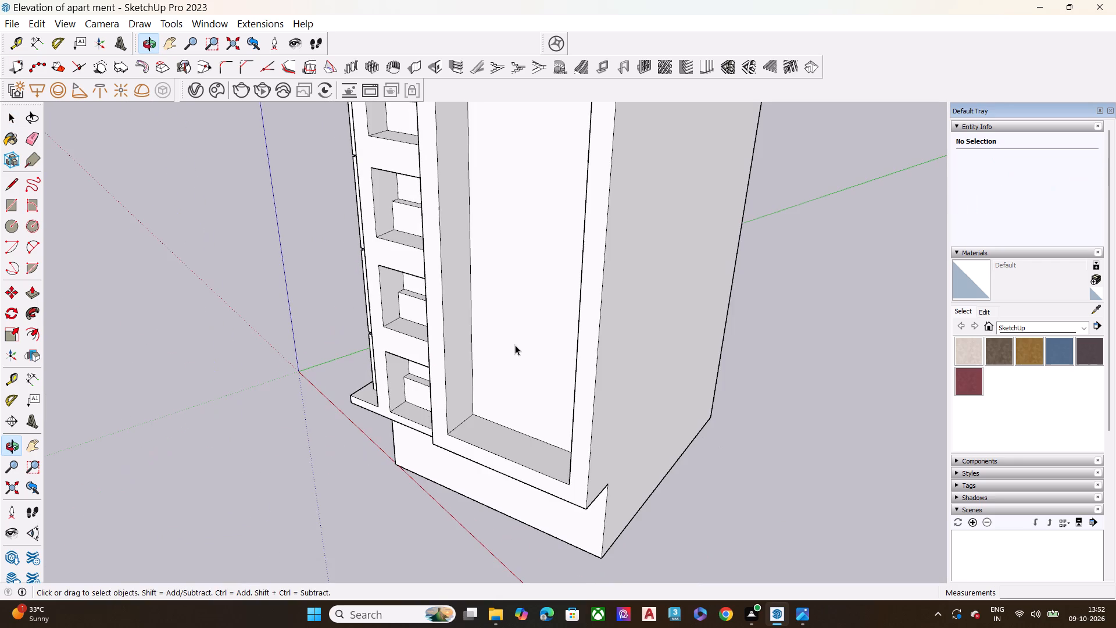
click(616, 354)
key(p)
click(617, 354)
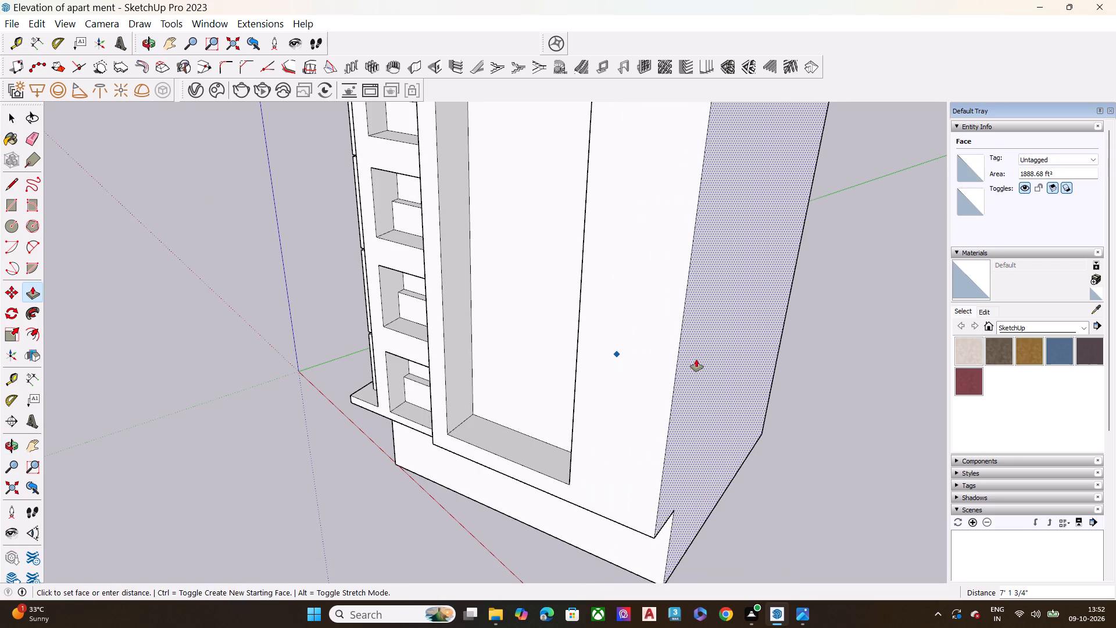
scroll(624, 361, down, 3)
middle_drag(603, 381, 653, 315)
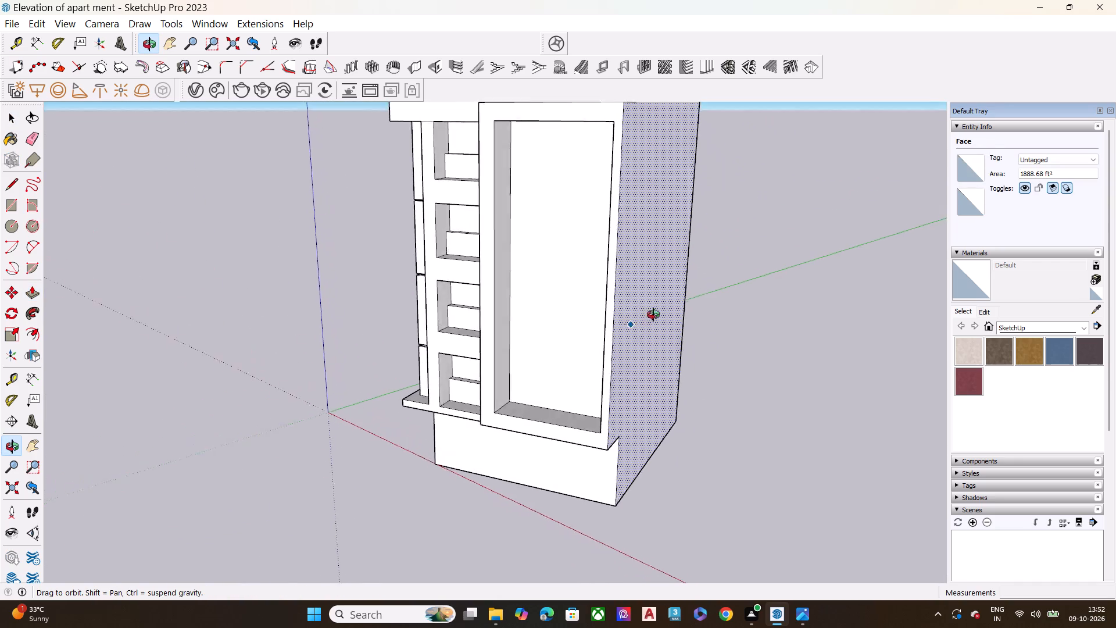
middle_drag(653, 315, 790, 275)
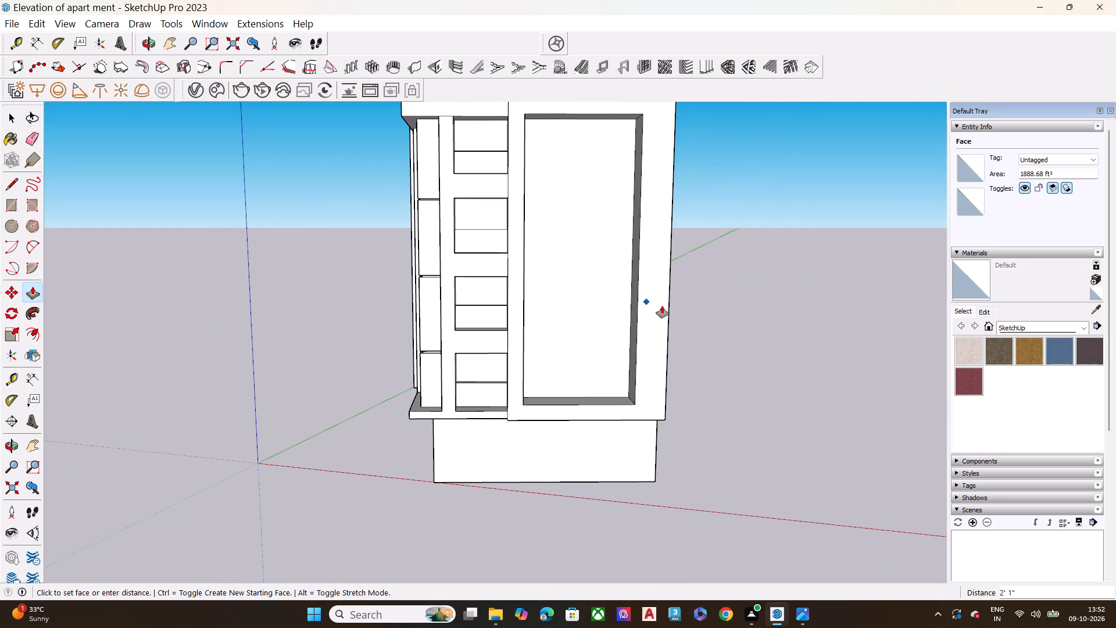
click(666, 306)
key(space)
Push the large recess's inner side face nearest the plain side wall outward by about 2' 5" to widen the recess.
middle_drag(621, 311, 735, 298)
scroll(649, 283, up, 2)
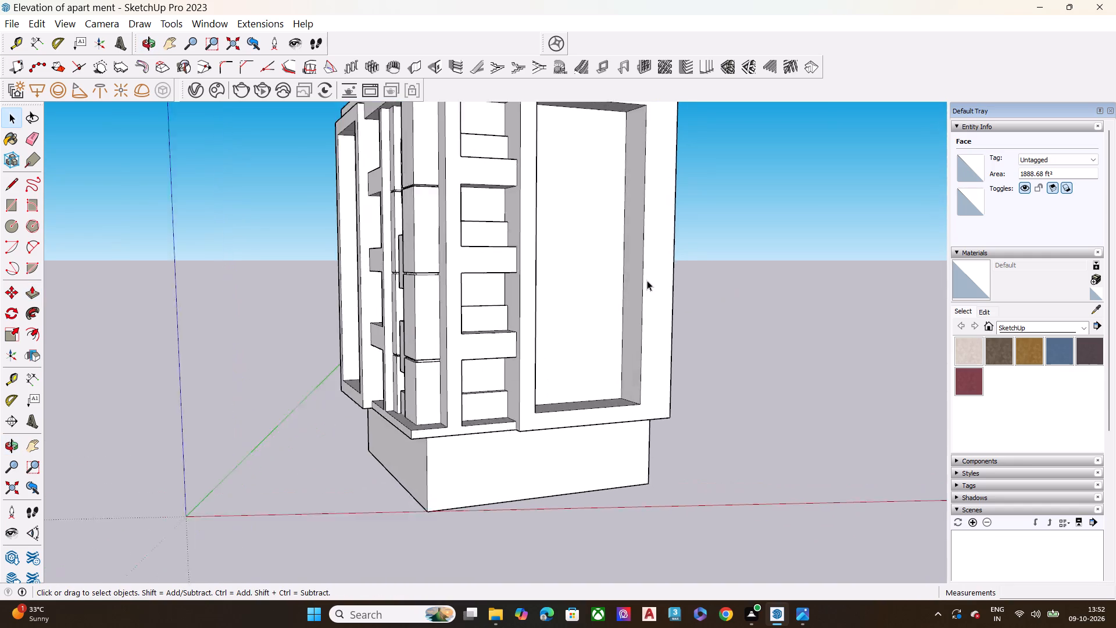
click(636, 280)
key(p)
click(636, 280)
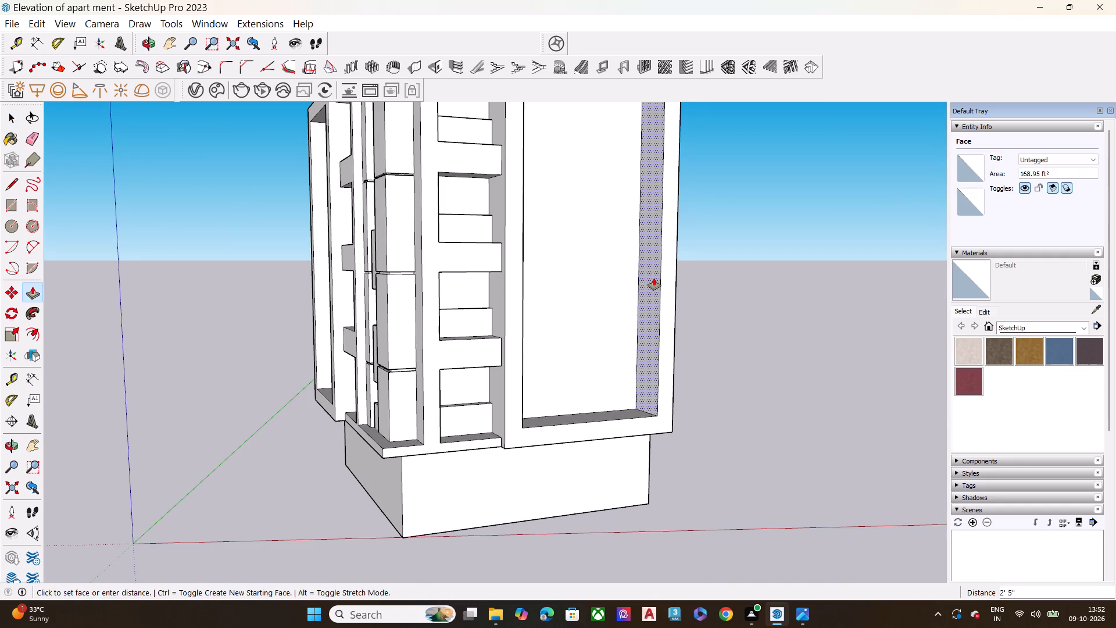
click(654, 278)
key(space)
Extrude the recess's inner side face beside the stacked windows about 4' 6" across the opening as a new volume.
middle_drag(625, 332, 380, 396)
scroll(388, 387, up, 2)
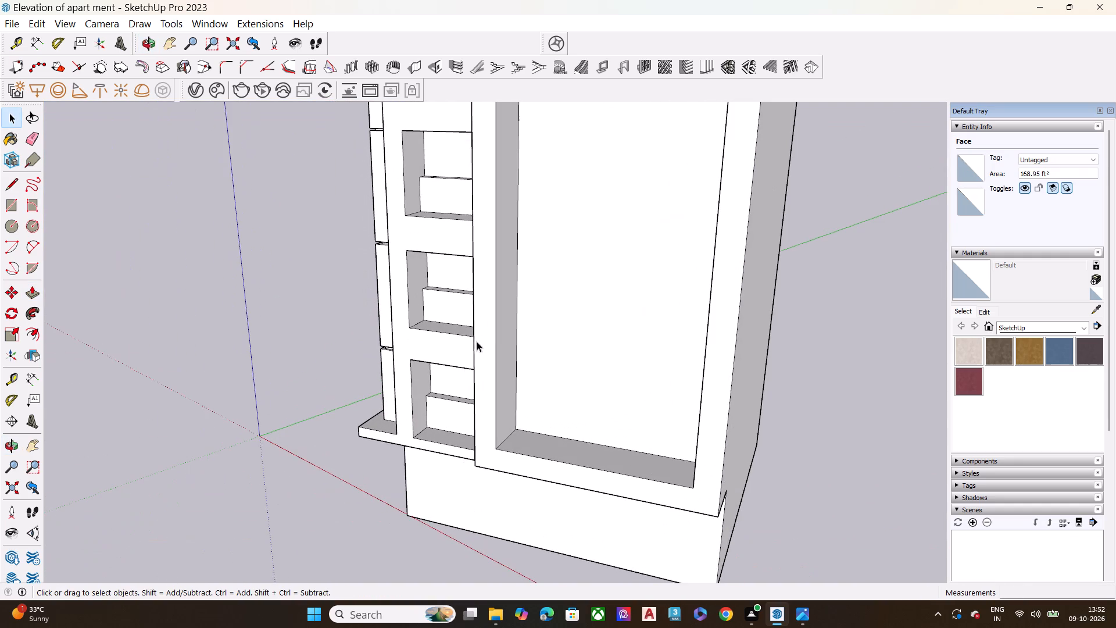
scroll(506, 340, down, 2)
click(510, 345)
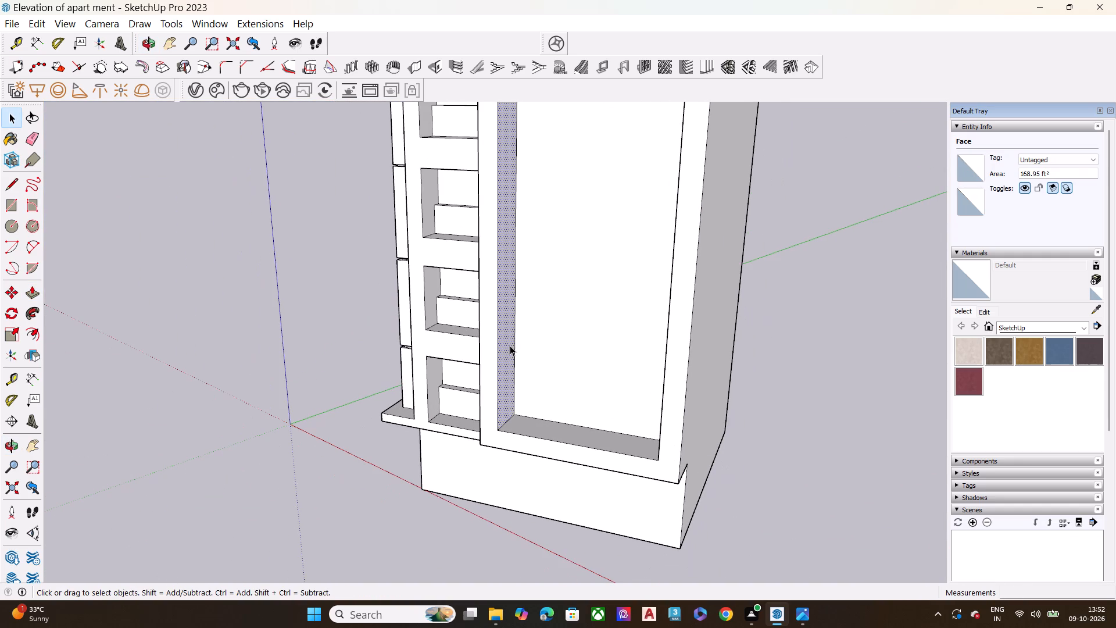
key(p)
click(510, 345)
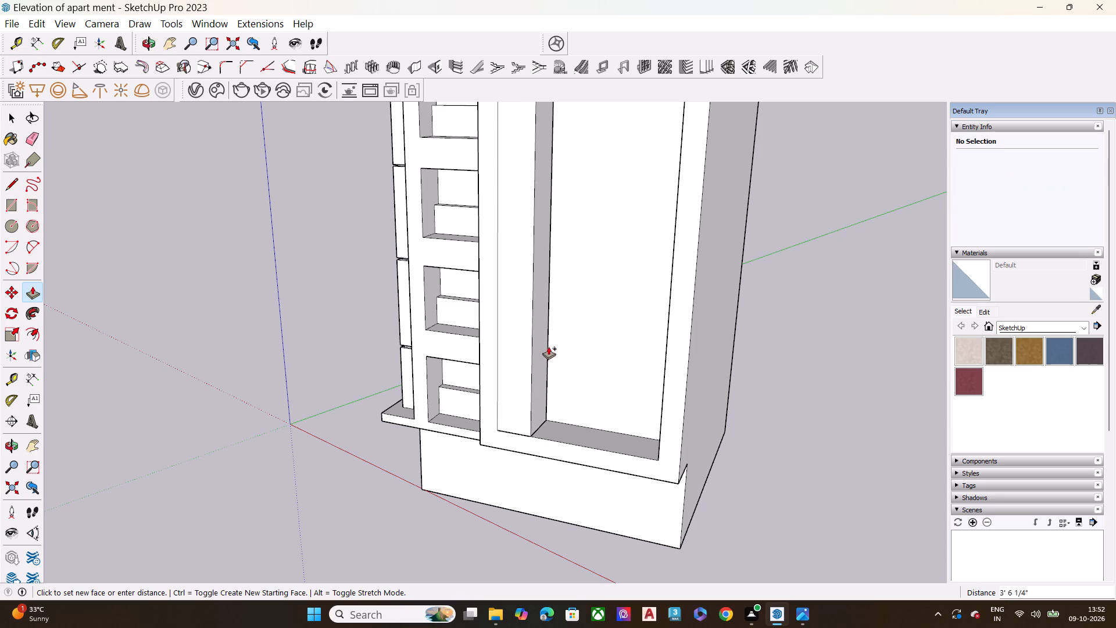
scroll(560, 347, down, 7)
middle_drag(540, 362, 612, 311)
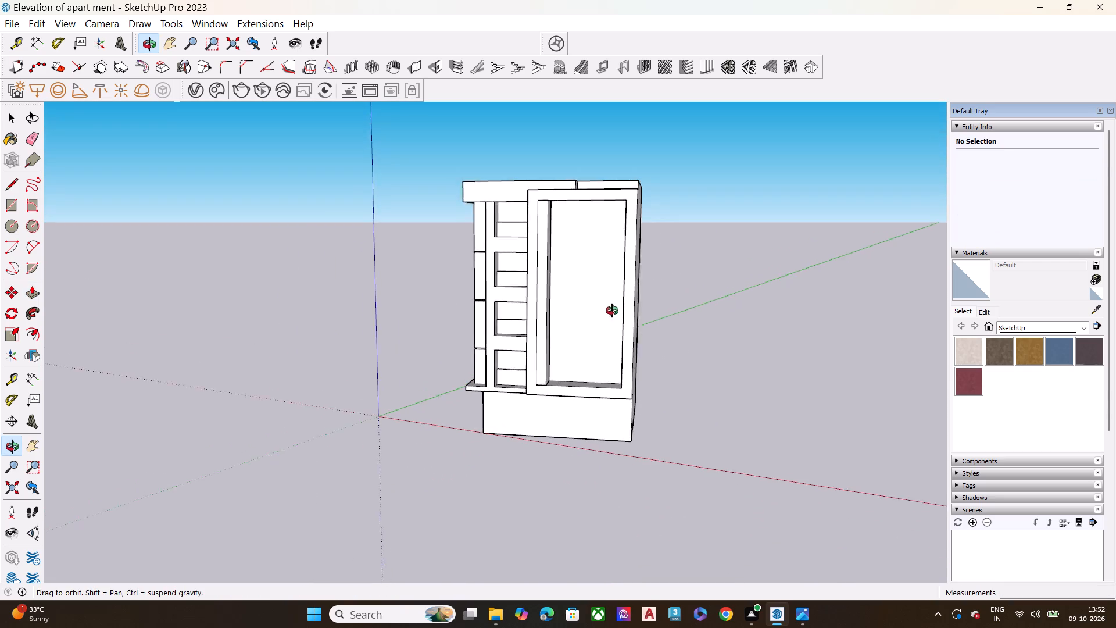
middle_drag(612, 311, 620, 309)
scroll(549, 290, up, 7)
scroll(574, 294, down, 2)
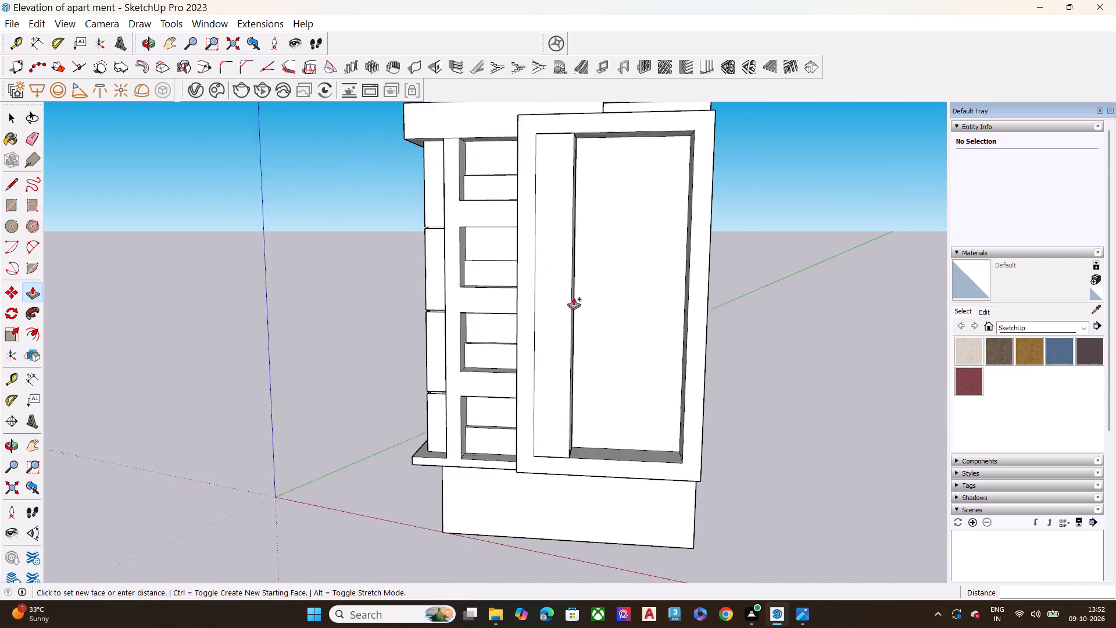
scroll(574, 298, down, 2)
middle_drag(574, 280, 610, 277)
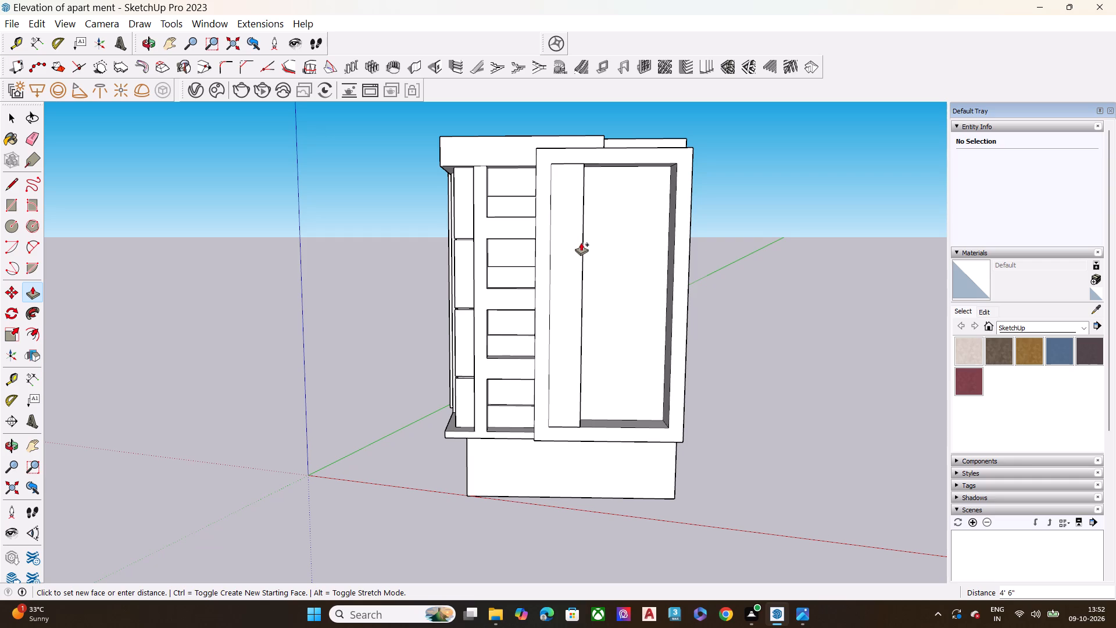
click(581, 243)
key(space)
Examine the large brown frame, louvred strip and balcony bay in the reference photo, then return to the model.
click(802, 607)
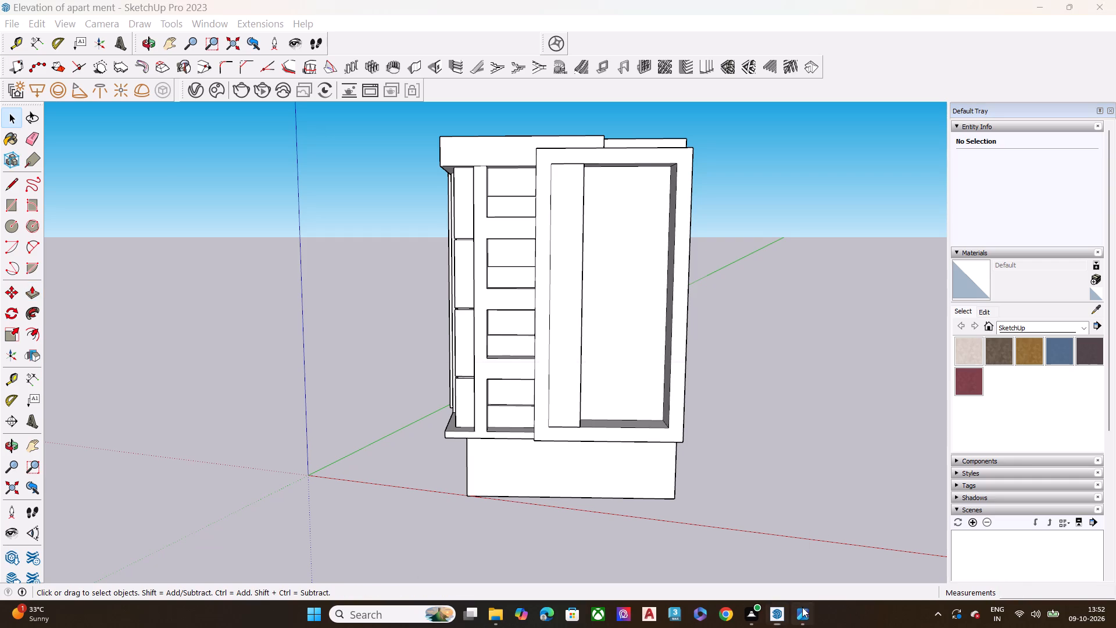
scroll(525, 260, up, 4)
scroll(527, 259, down, 7)
scroll(571, 245, up, 4)
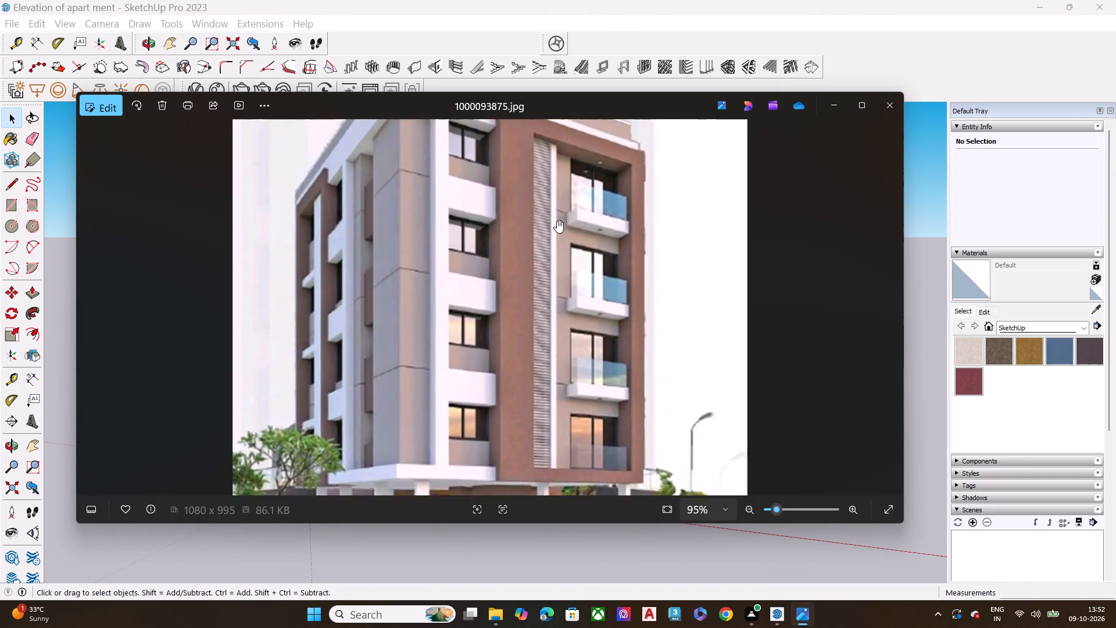
scroll(564, 194, up, 6)
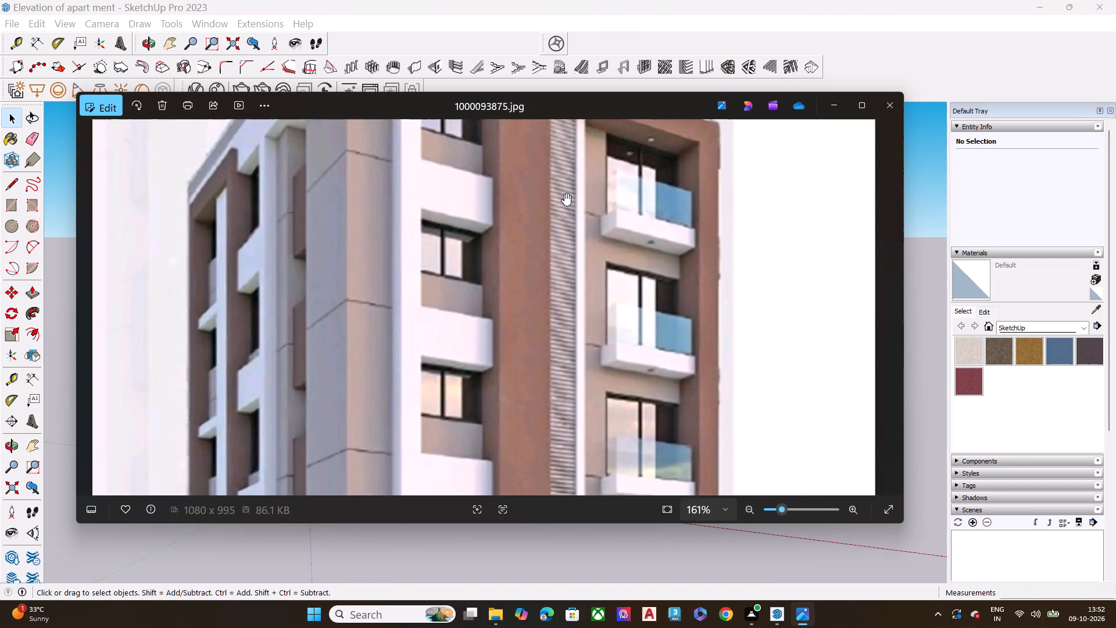
scroll(564, 193, down, 7)
scroll(600, 282, down, 3)
middle_drag(583, 256, 578, 288)
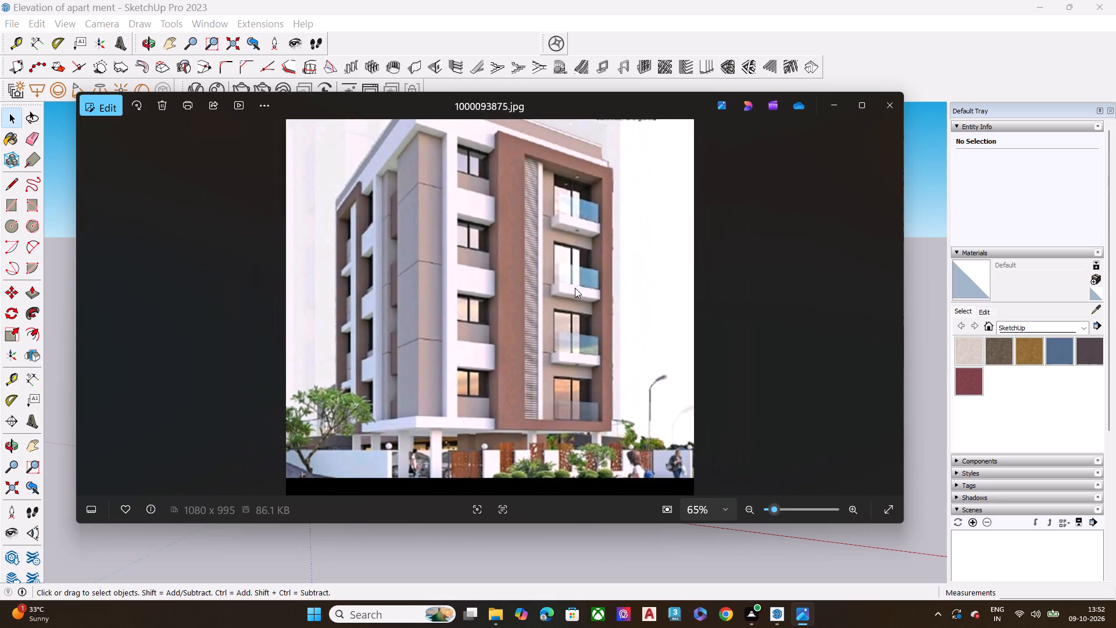
scroll(575, 288, up, 11)
scroll(560, 283, down, 7)
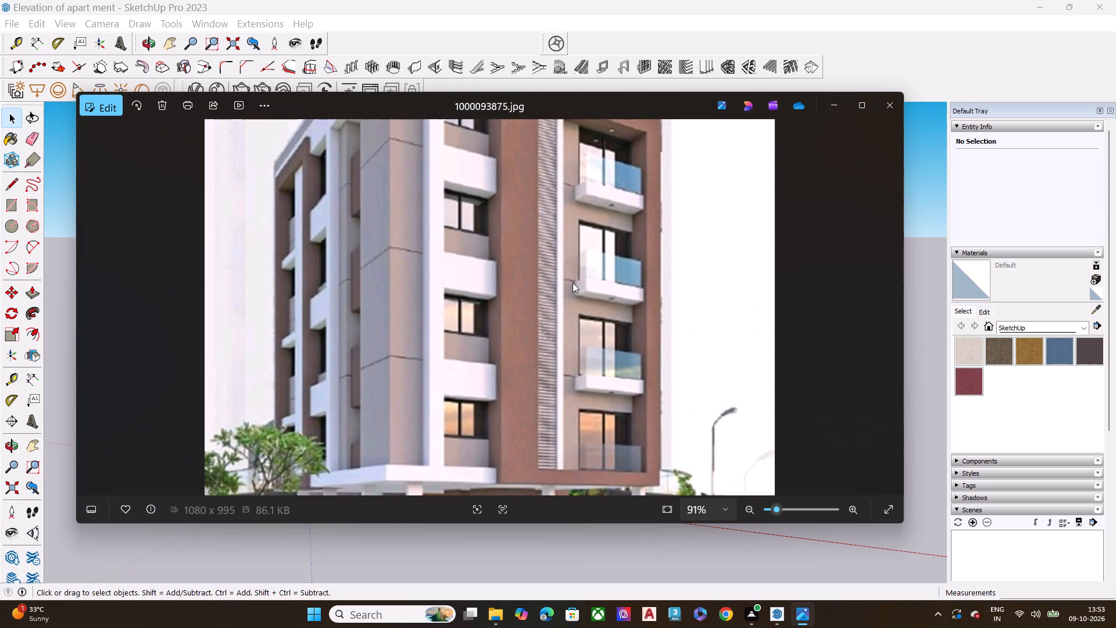
scroll(573, 283, down, 6)
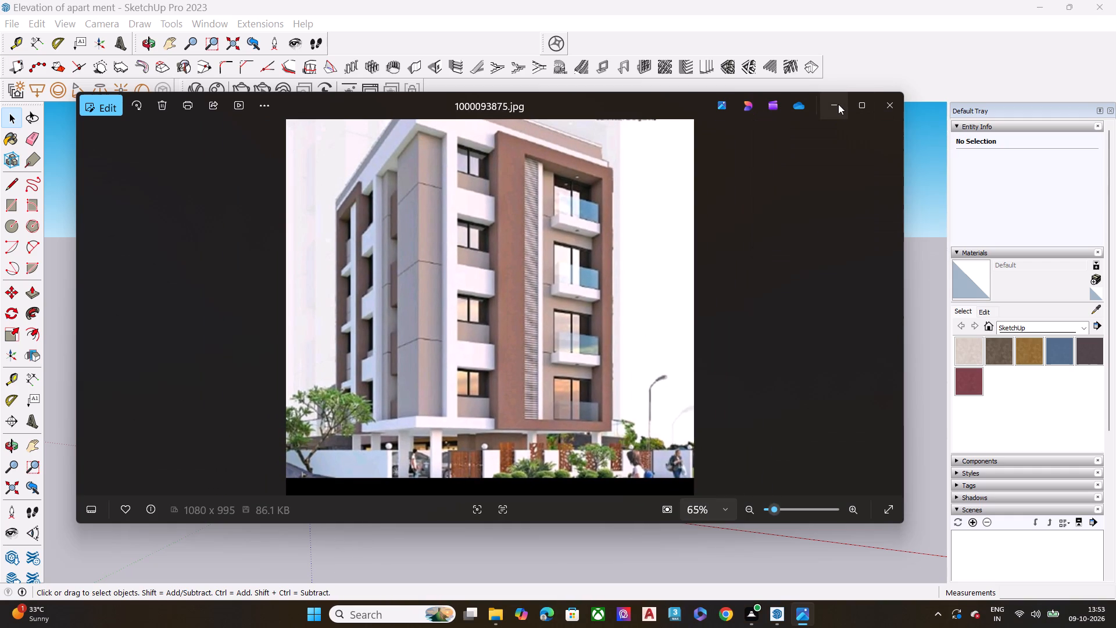
click(838, 104)
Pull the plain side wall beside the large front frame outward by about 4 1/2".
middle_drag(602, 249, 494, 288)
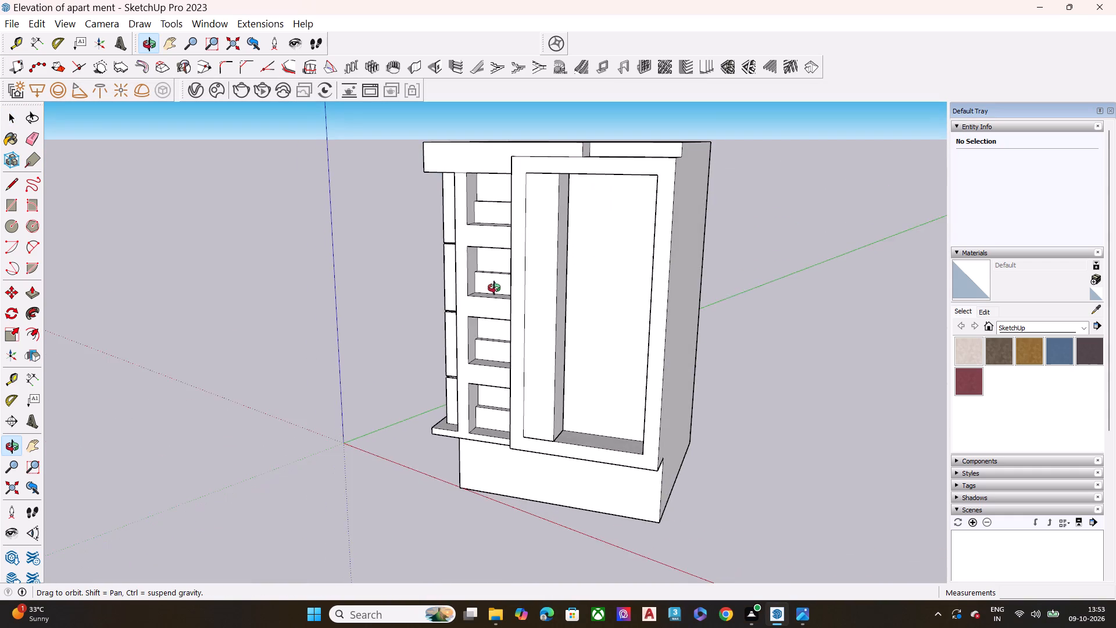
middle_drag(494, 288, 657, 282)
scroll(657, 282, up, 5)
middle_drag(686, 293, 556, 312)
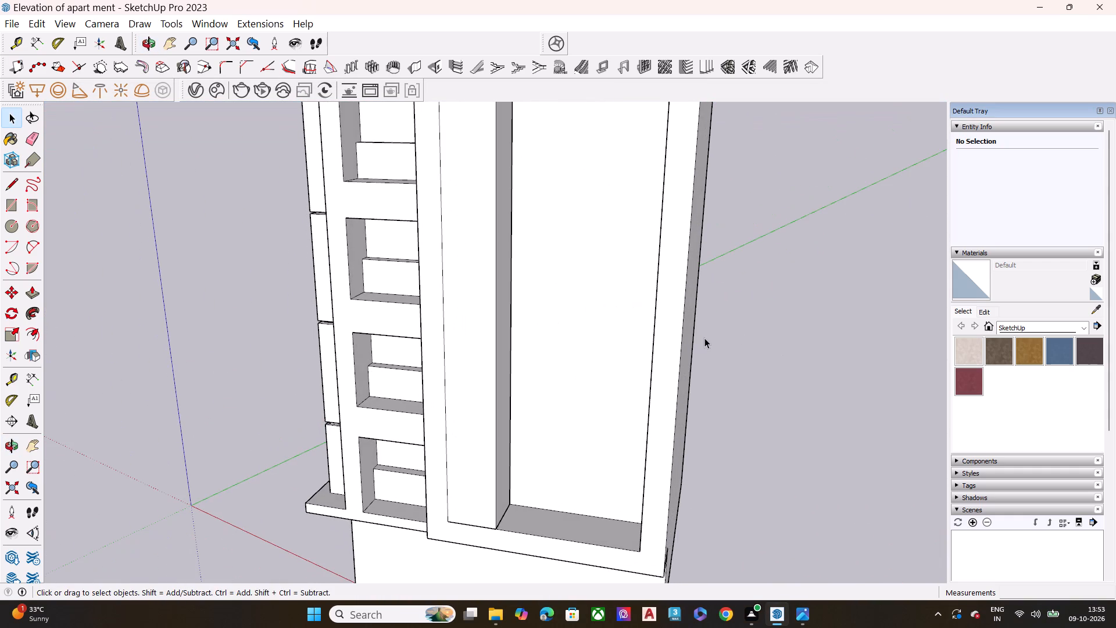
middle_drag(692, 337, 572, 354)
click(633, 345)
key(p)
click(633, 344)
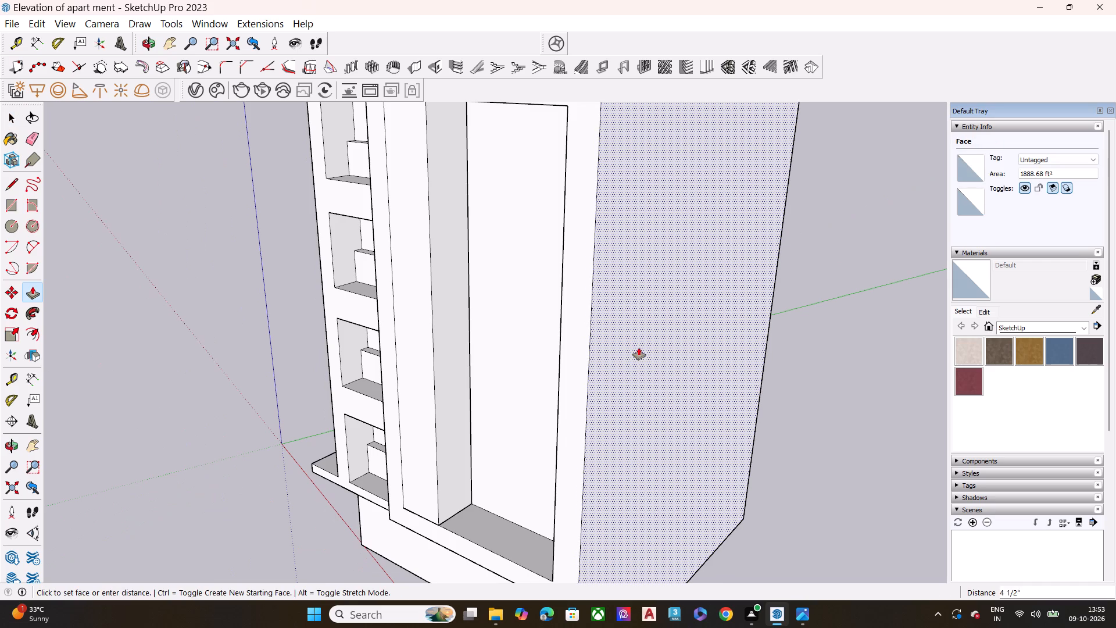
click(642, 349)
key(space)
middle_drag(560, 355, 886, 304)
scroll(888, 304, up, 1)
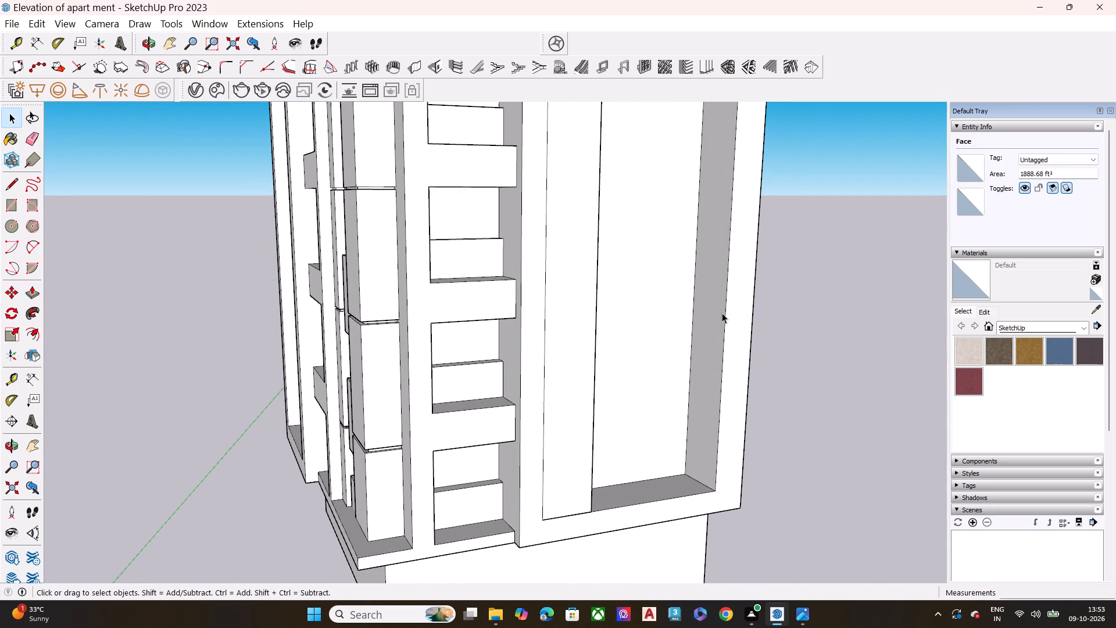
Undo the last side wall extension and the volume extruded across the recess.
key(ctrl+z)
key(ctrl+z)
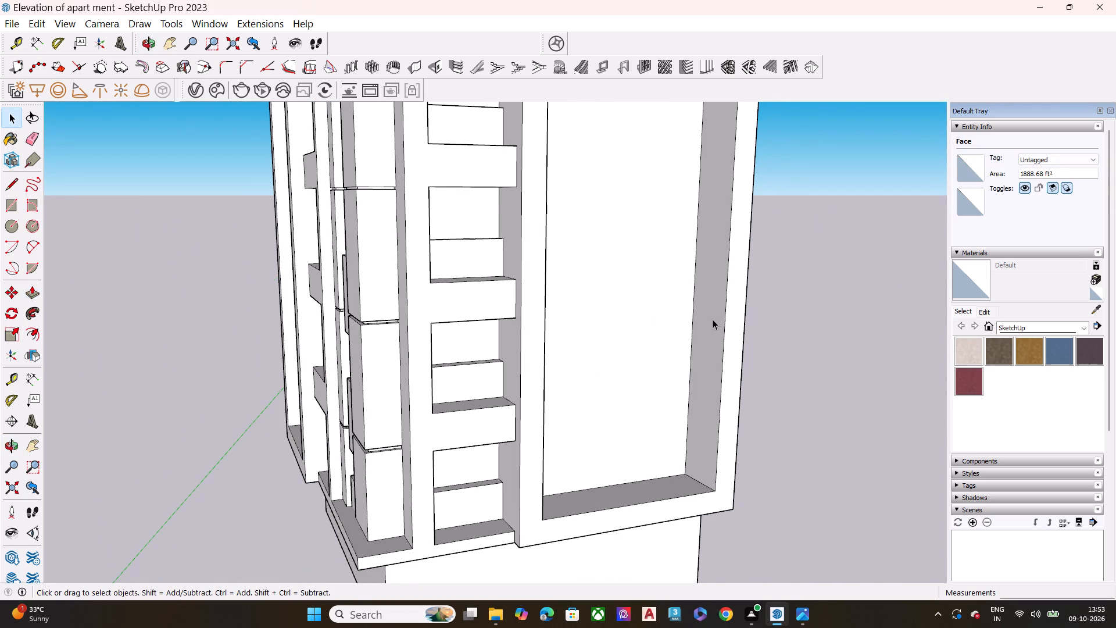
Pull the recess's inner side face beside the stacked windows slightly into the opening to thicken that frame member.
middle_drag(697, 323, 390, 331)
click(478, 323)
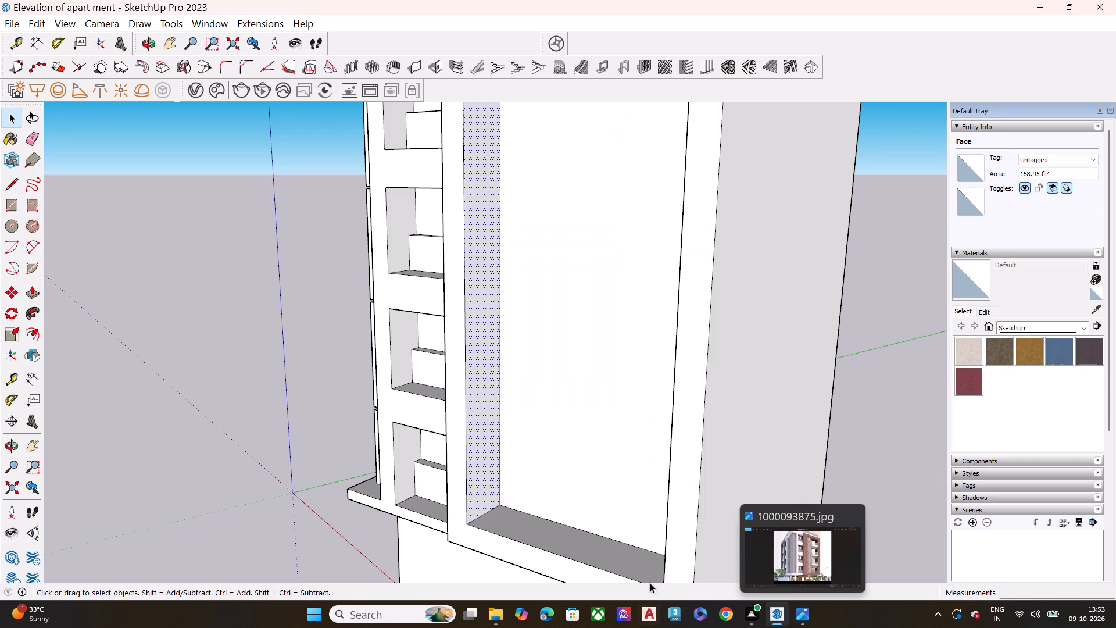
key(p)
click(489, 456)
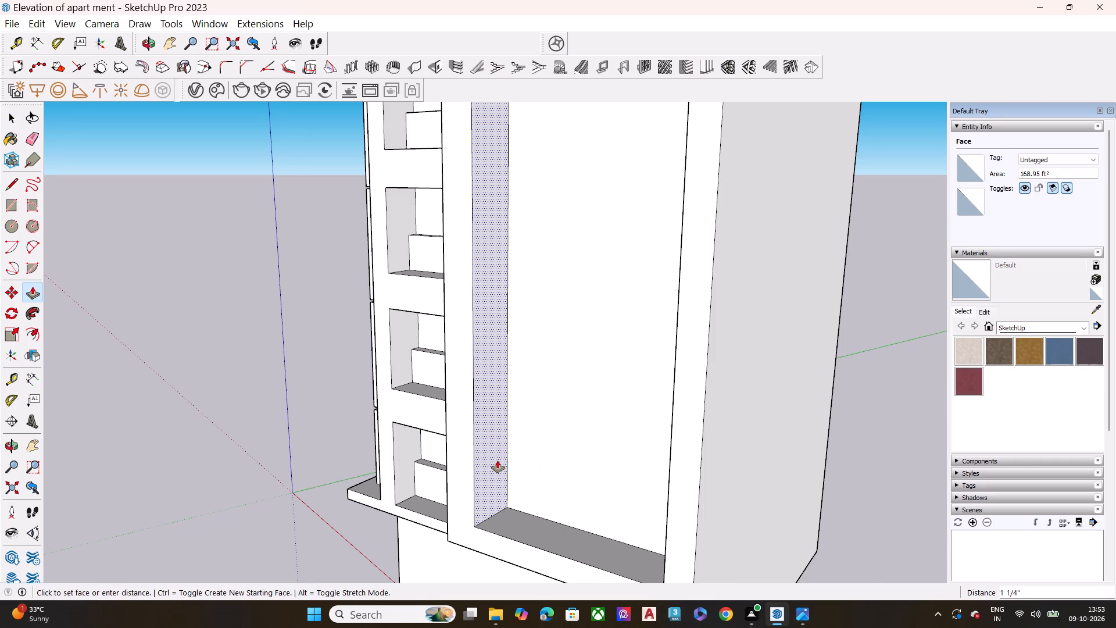
click(499, 461)
key(space)
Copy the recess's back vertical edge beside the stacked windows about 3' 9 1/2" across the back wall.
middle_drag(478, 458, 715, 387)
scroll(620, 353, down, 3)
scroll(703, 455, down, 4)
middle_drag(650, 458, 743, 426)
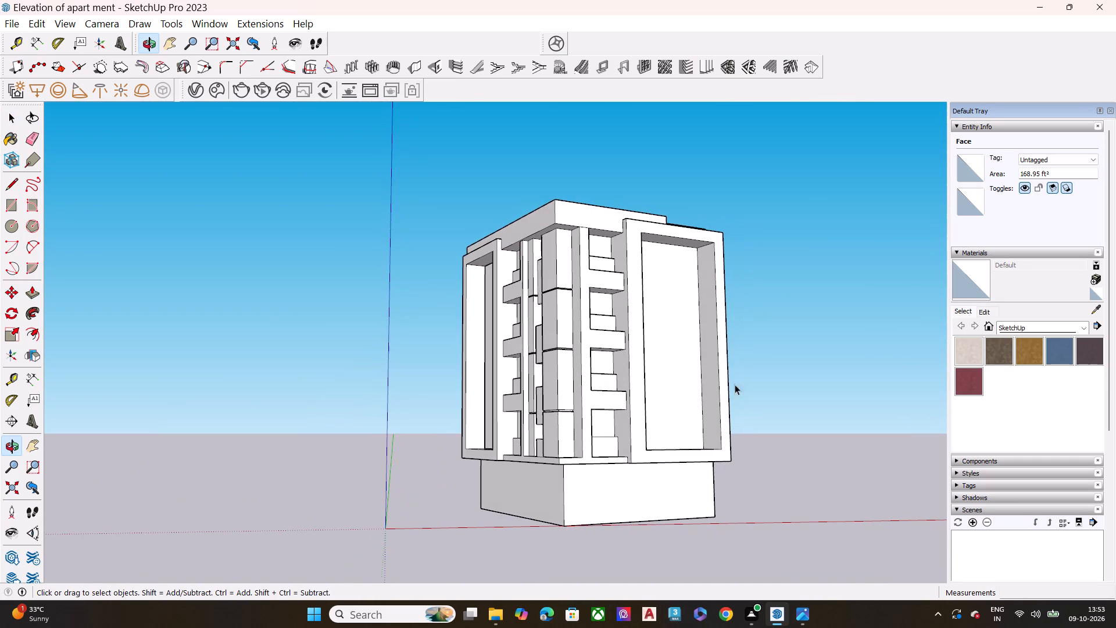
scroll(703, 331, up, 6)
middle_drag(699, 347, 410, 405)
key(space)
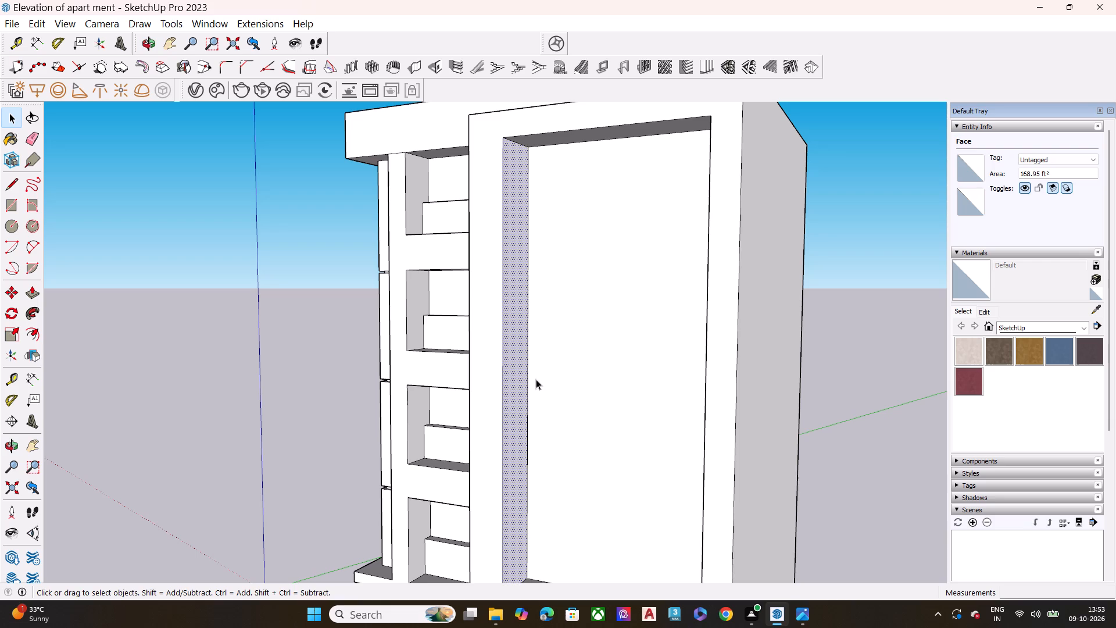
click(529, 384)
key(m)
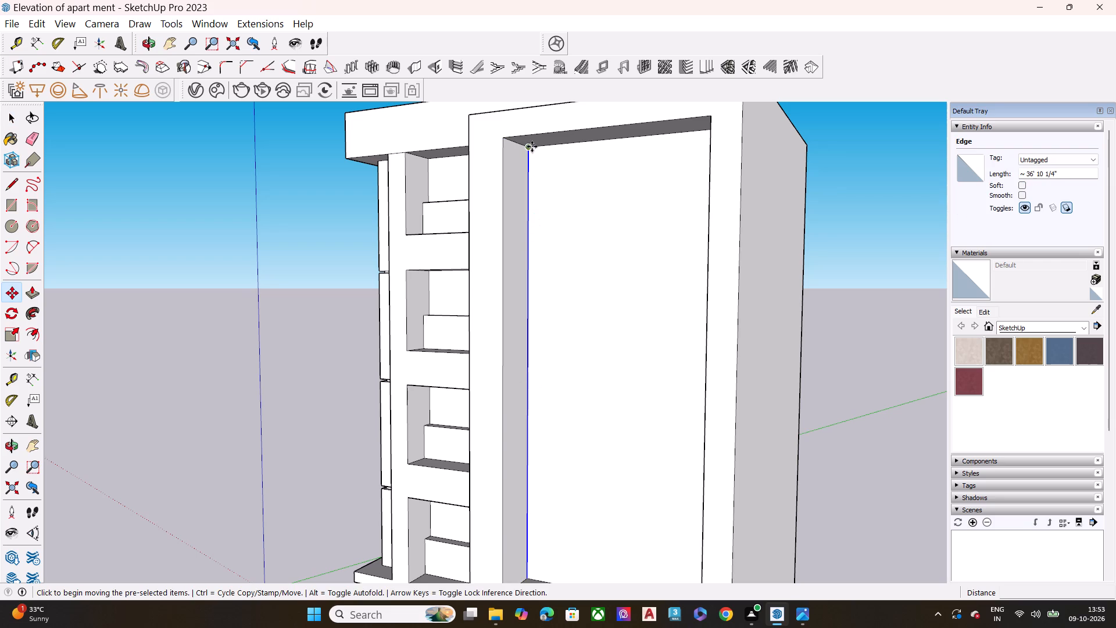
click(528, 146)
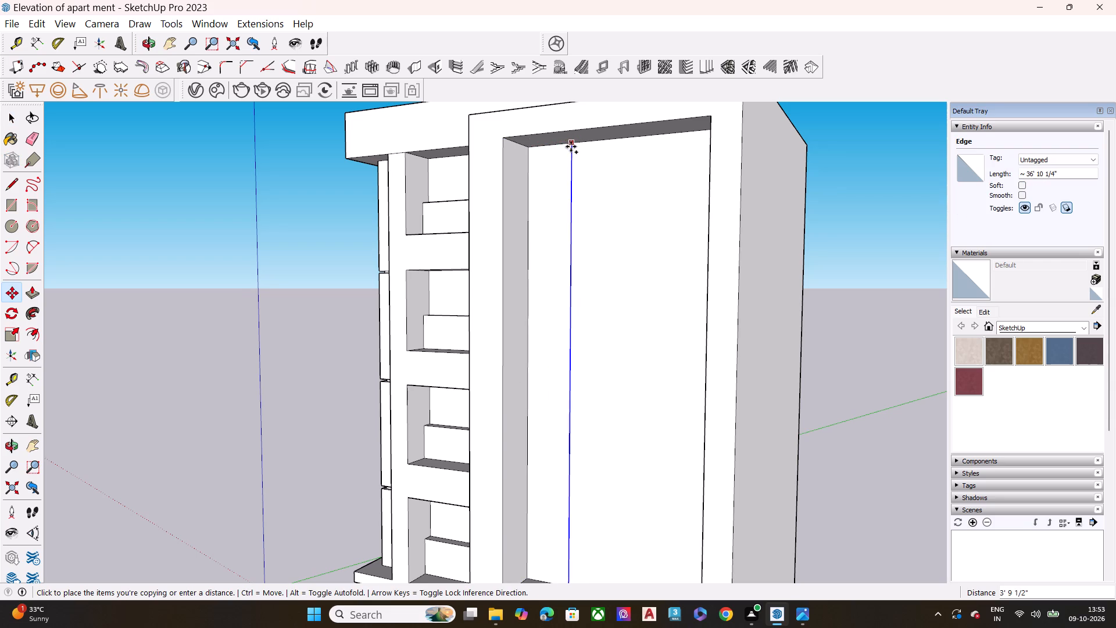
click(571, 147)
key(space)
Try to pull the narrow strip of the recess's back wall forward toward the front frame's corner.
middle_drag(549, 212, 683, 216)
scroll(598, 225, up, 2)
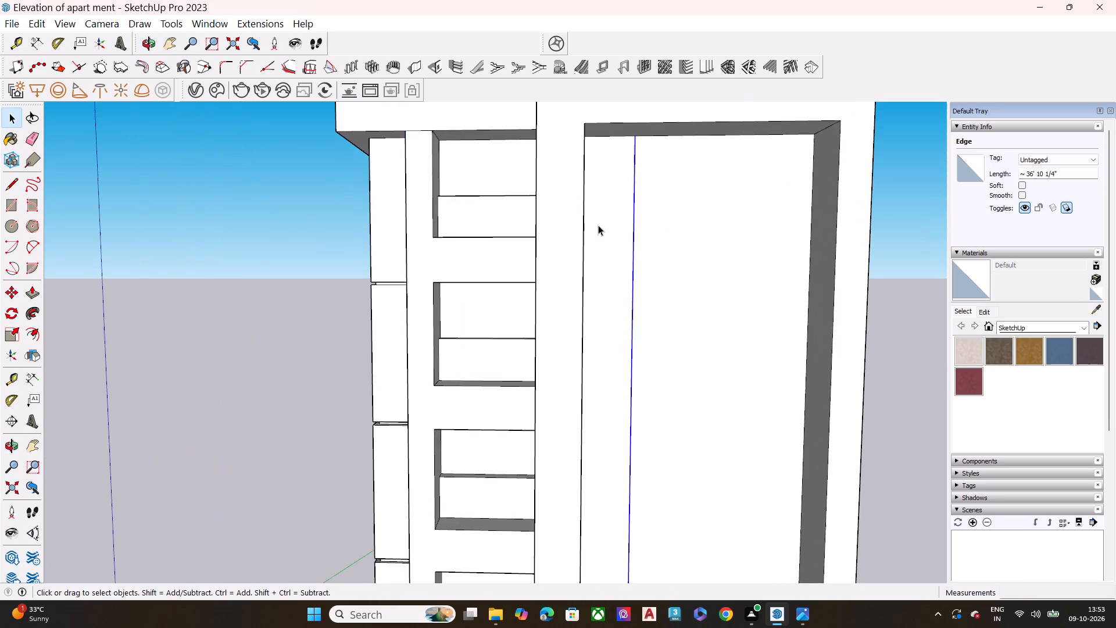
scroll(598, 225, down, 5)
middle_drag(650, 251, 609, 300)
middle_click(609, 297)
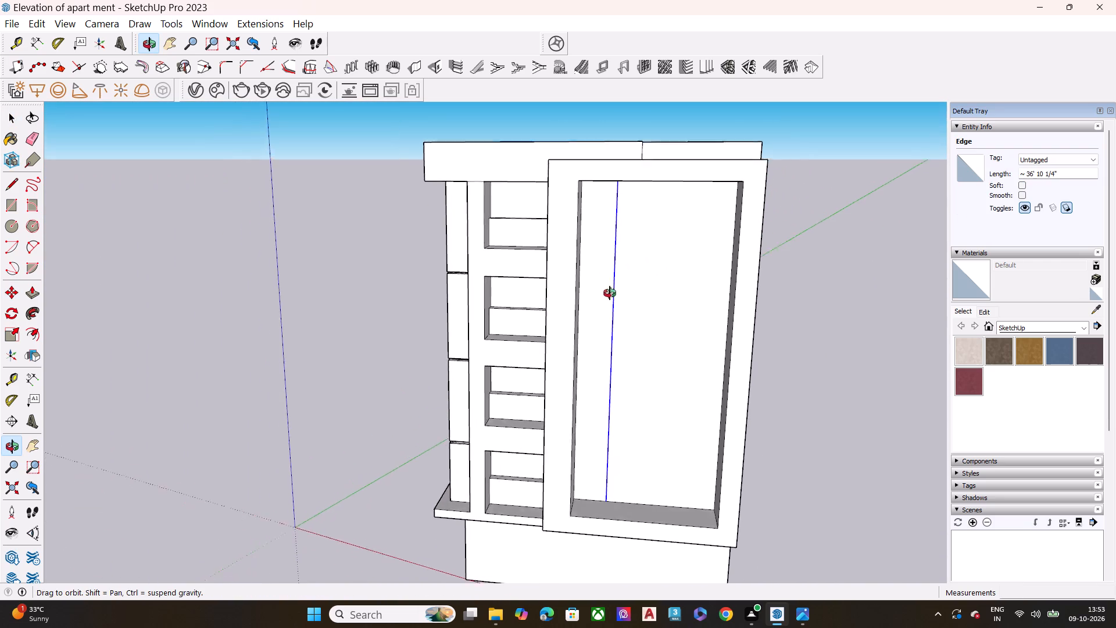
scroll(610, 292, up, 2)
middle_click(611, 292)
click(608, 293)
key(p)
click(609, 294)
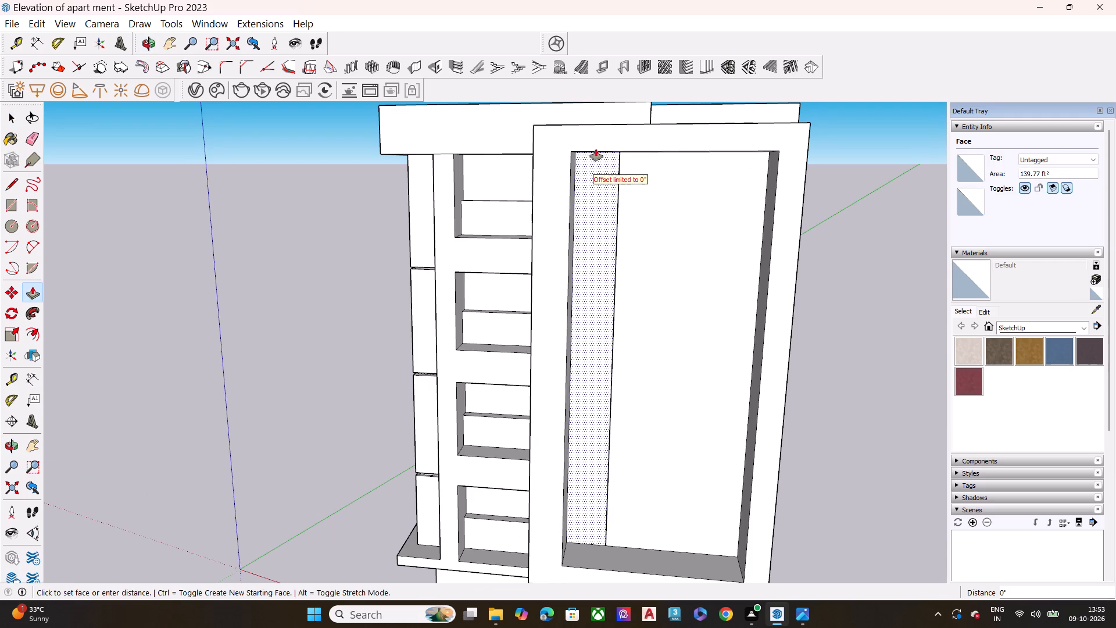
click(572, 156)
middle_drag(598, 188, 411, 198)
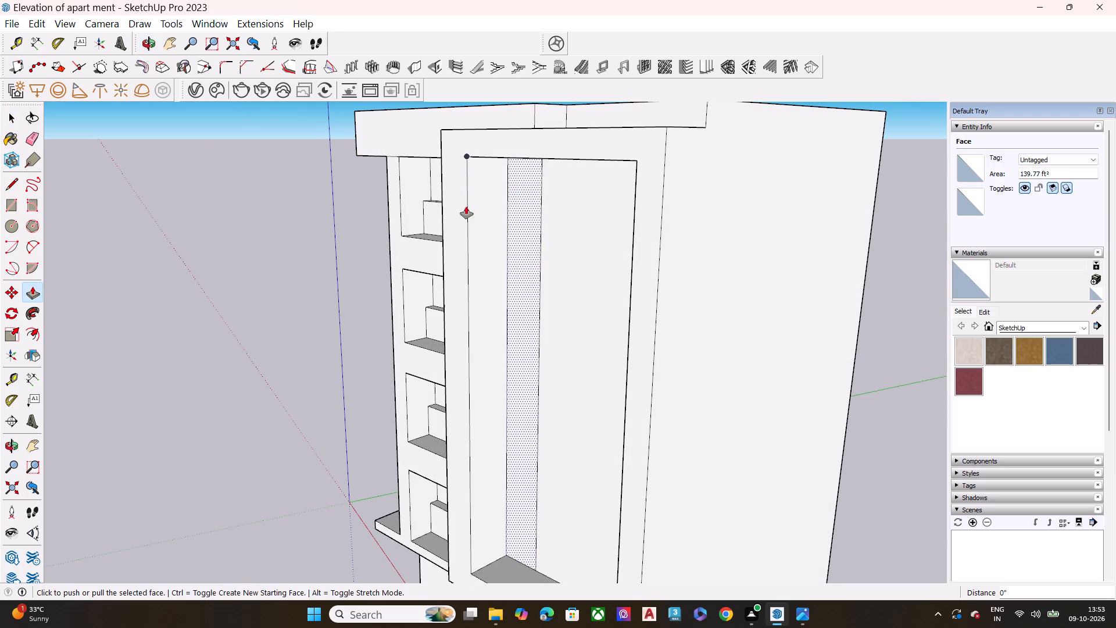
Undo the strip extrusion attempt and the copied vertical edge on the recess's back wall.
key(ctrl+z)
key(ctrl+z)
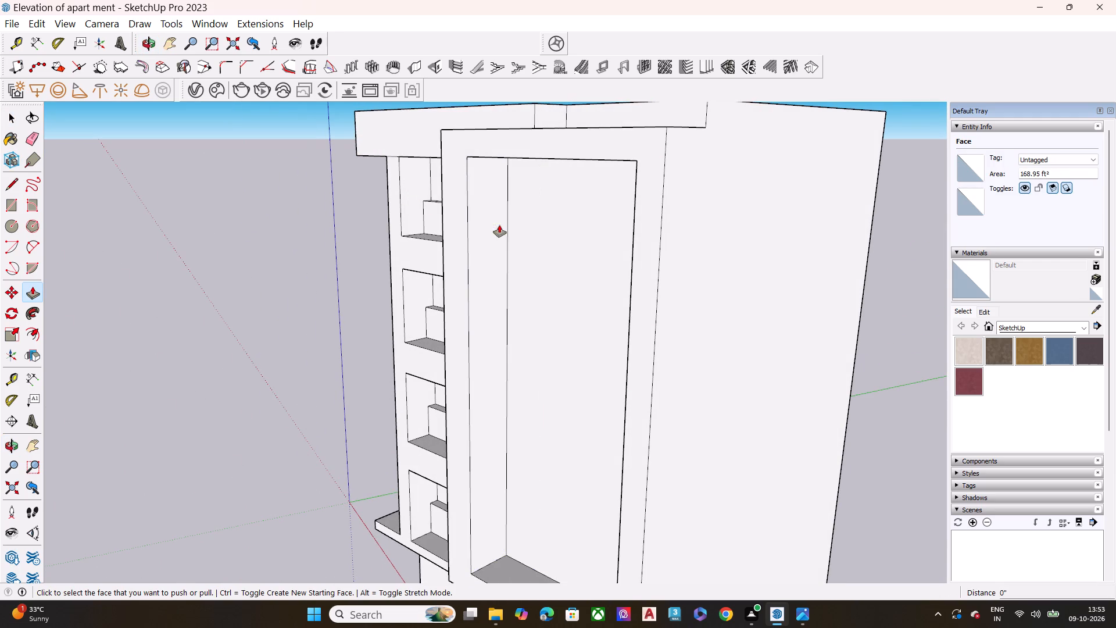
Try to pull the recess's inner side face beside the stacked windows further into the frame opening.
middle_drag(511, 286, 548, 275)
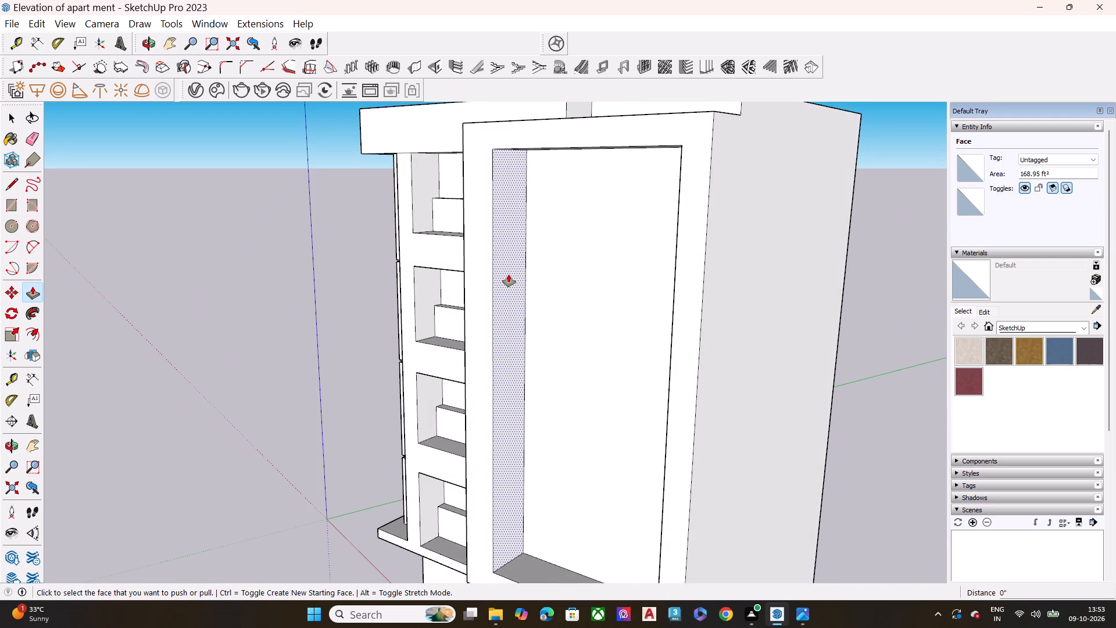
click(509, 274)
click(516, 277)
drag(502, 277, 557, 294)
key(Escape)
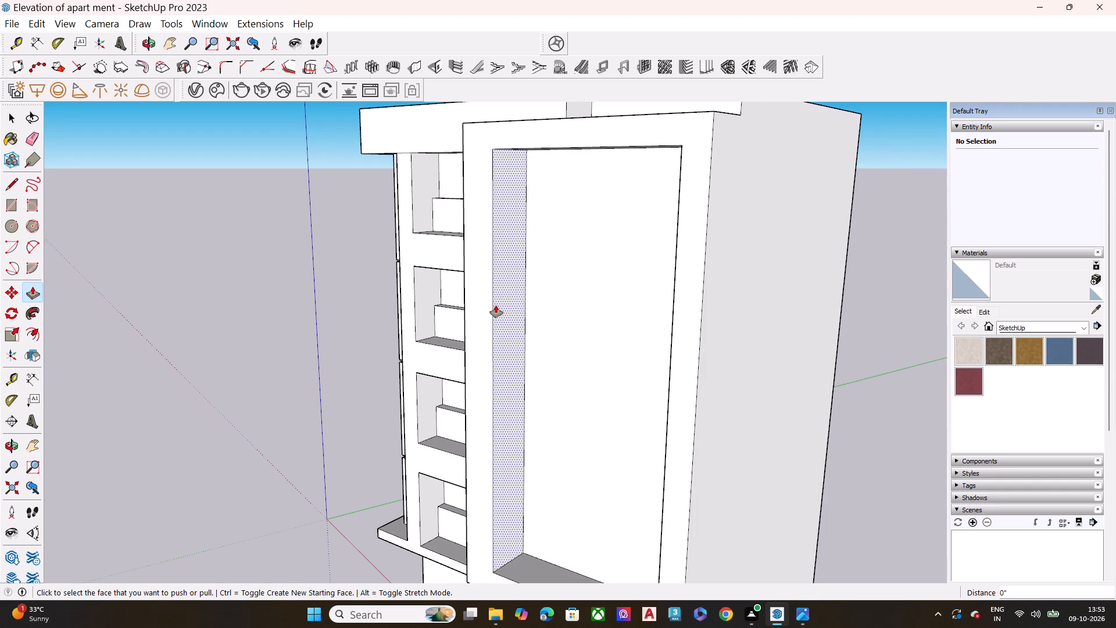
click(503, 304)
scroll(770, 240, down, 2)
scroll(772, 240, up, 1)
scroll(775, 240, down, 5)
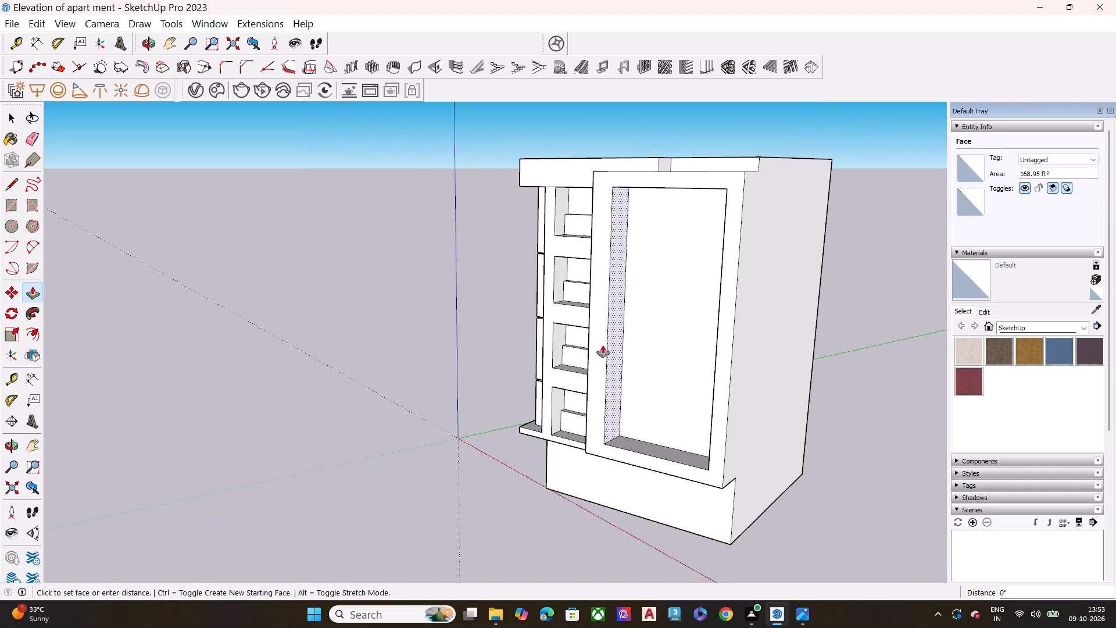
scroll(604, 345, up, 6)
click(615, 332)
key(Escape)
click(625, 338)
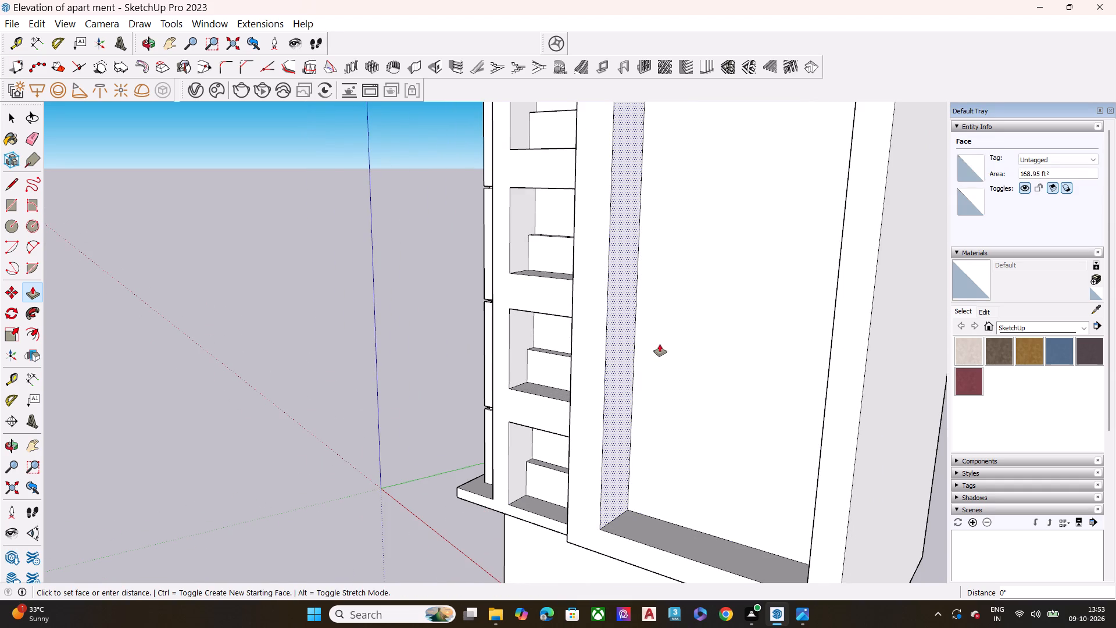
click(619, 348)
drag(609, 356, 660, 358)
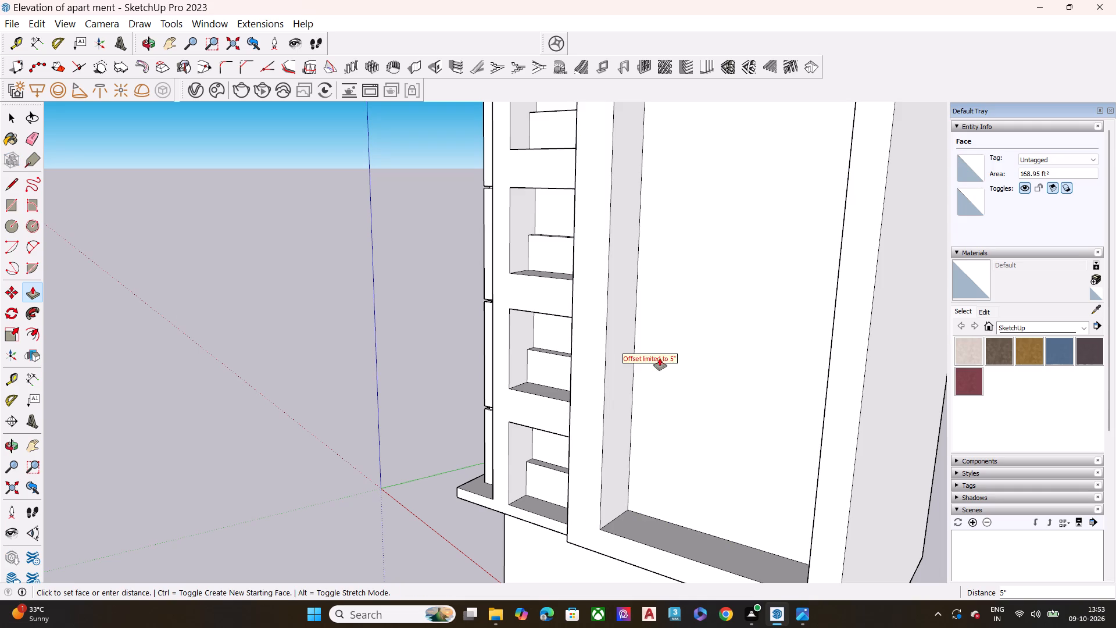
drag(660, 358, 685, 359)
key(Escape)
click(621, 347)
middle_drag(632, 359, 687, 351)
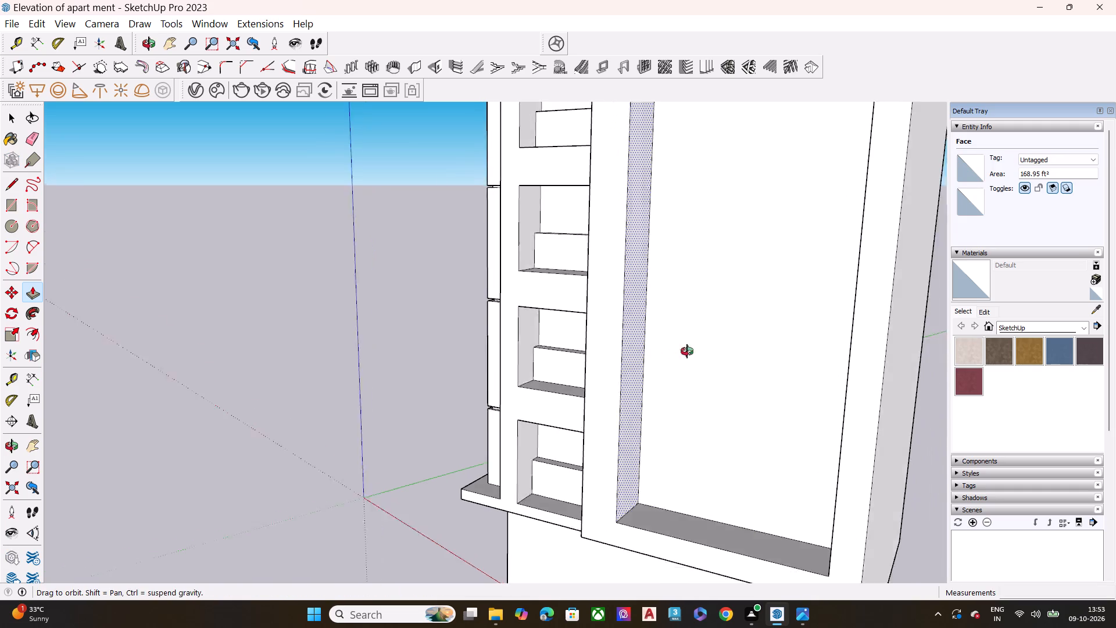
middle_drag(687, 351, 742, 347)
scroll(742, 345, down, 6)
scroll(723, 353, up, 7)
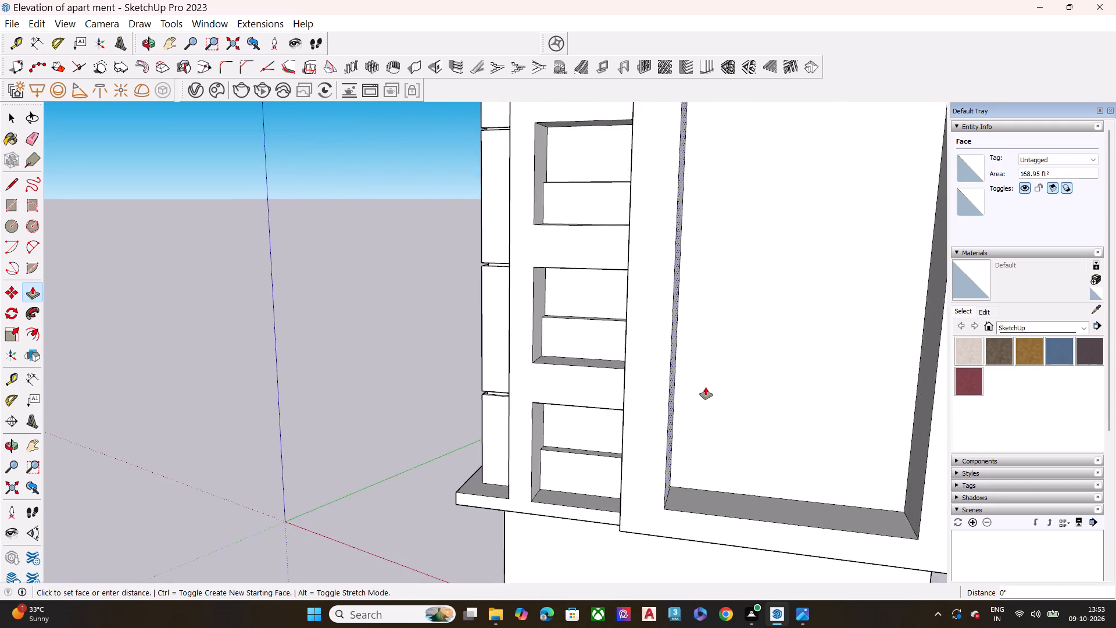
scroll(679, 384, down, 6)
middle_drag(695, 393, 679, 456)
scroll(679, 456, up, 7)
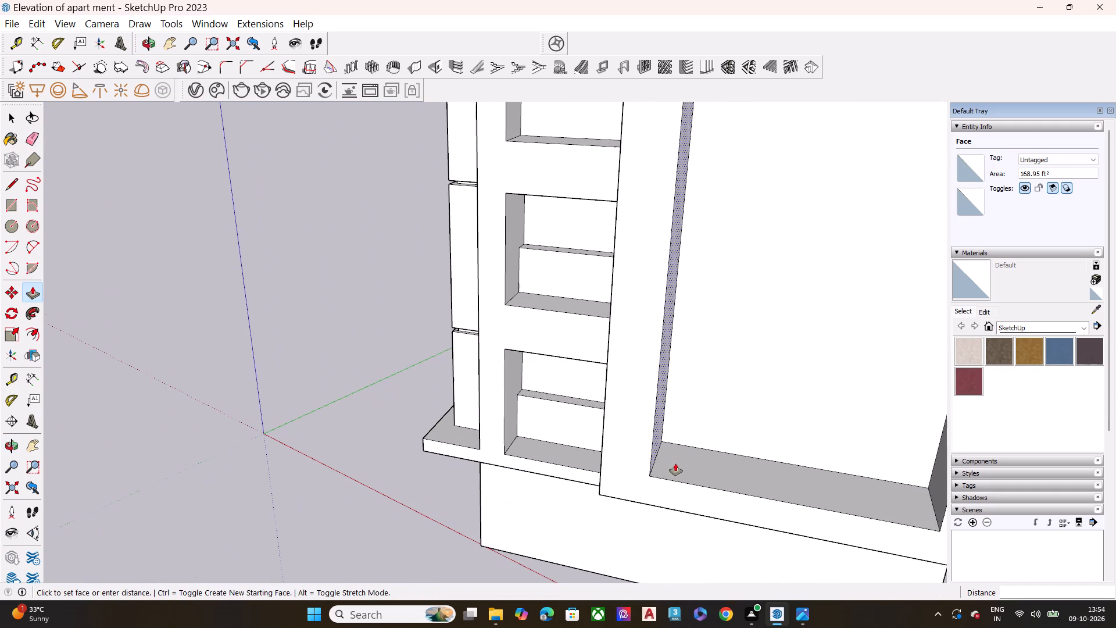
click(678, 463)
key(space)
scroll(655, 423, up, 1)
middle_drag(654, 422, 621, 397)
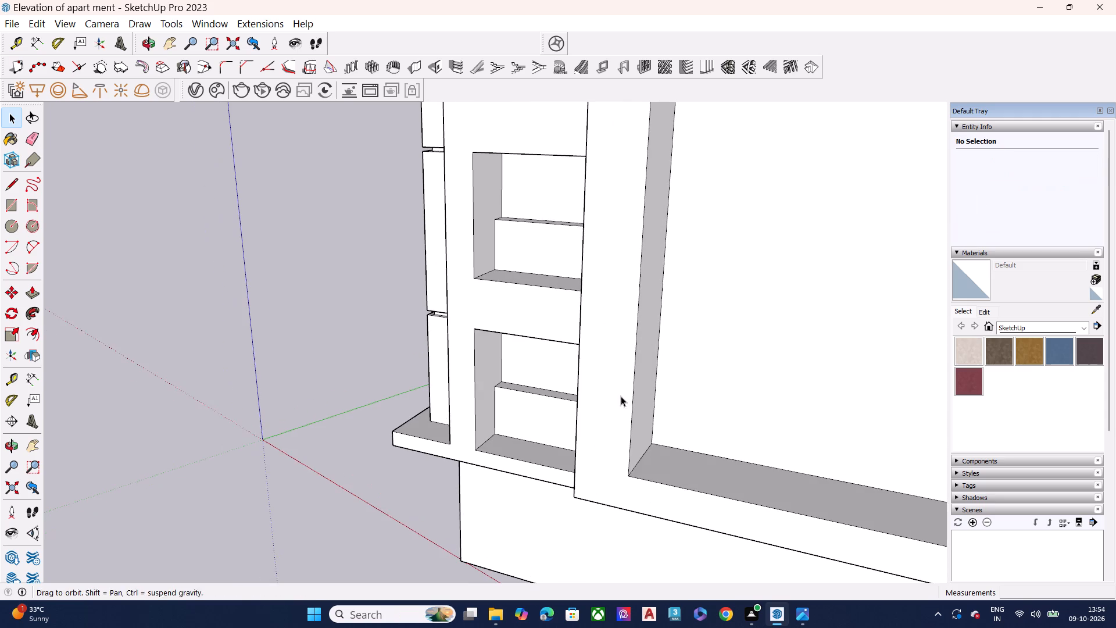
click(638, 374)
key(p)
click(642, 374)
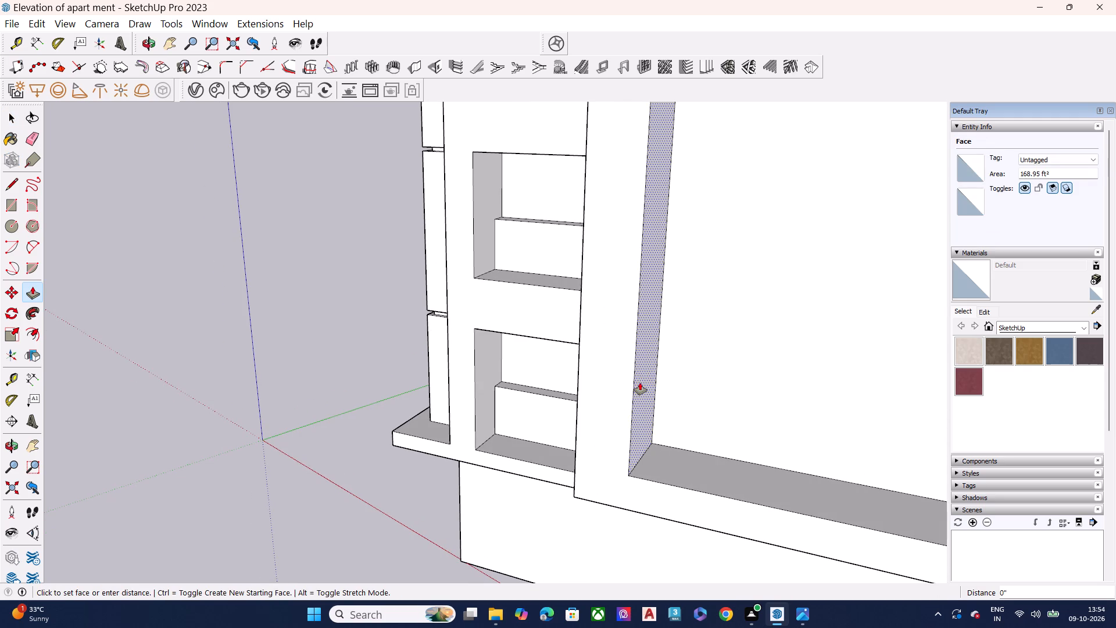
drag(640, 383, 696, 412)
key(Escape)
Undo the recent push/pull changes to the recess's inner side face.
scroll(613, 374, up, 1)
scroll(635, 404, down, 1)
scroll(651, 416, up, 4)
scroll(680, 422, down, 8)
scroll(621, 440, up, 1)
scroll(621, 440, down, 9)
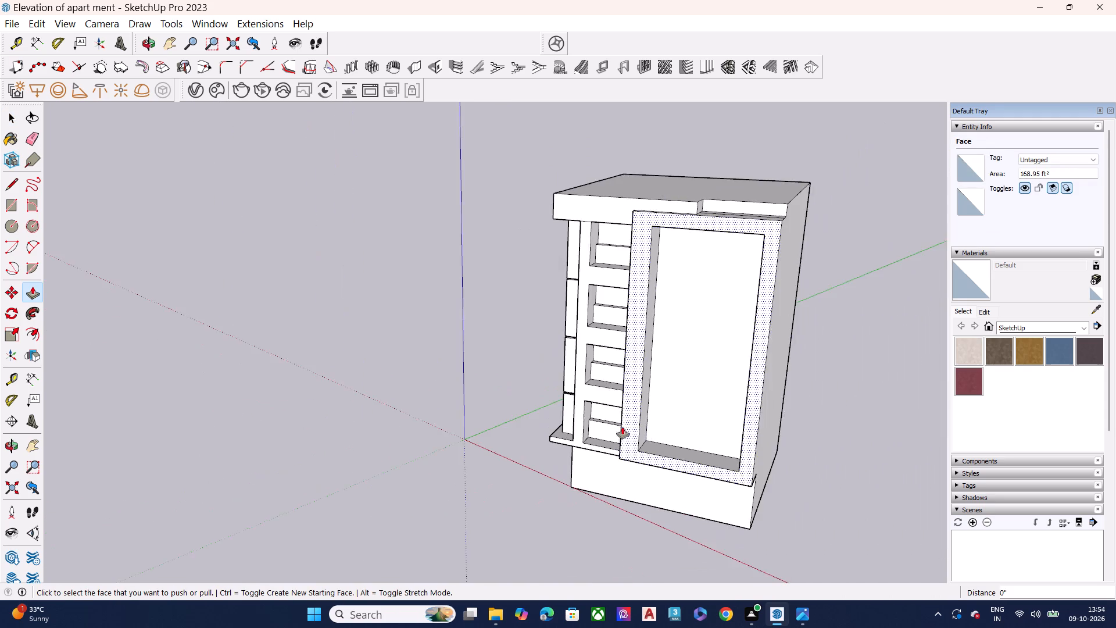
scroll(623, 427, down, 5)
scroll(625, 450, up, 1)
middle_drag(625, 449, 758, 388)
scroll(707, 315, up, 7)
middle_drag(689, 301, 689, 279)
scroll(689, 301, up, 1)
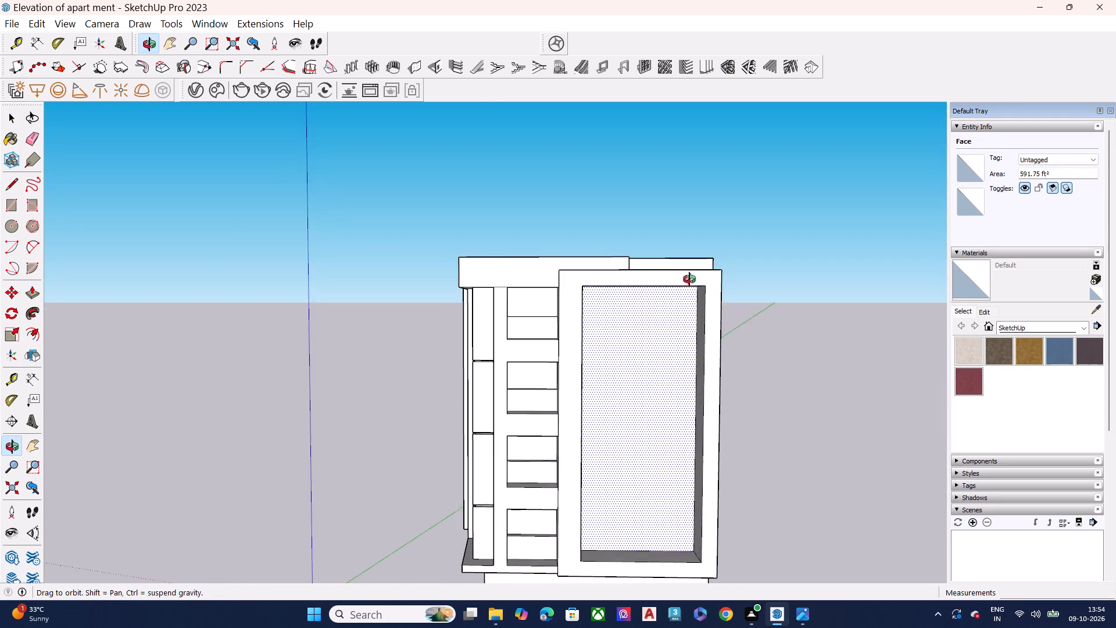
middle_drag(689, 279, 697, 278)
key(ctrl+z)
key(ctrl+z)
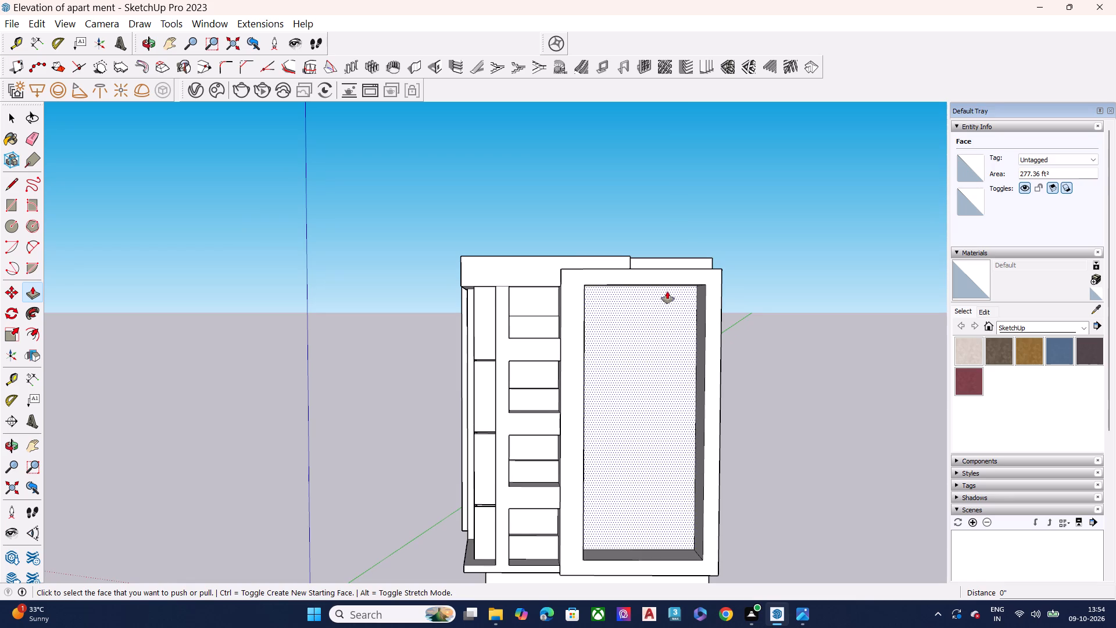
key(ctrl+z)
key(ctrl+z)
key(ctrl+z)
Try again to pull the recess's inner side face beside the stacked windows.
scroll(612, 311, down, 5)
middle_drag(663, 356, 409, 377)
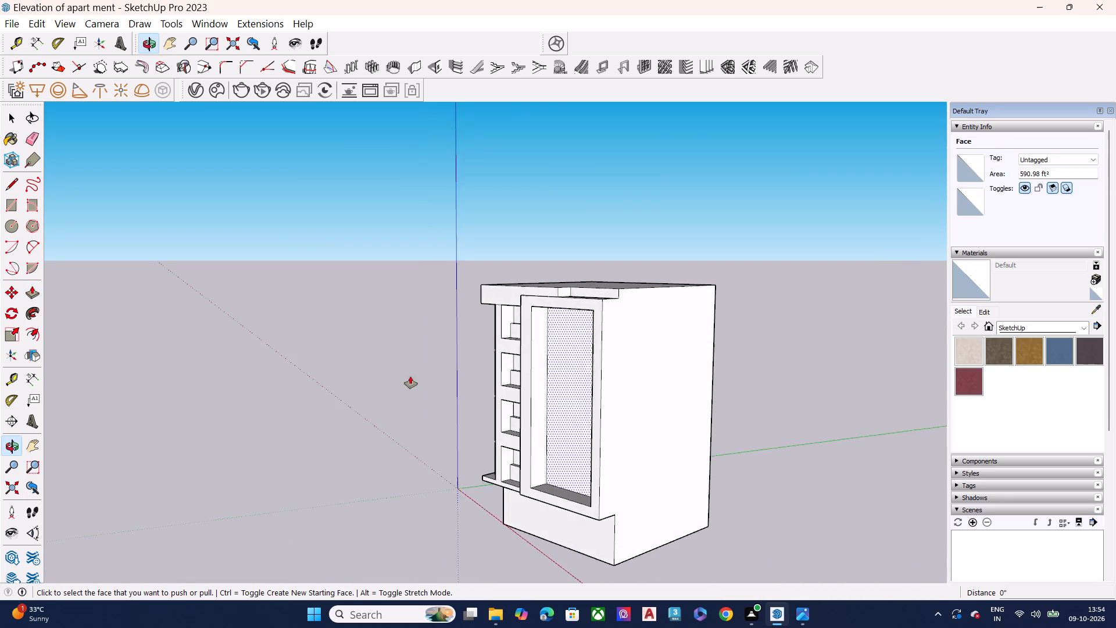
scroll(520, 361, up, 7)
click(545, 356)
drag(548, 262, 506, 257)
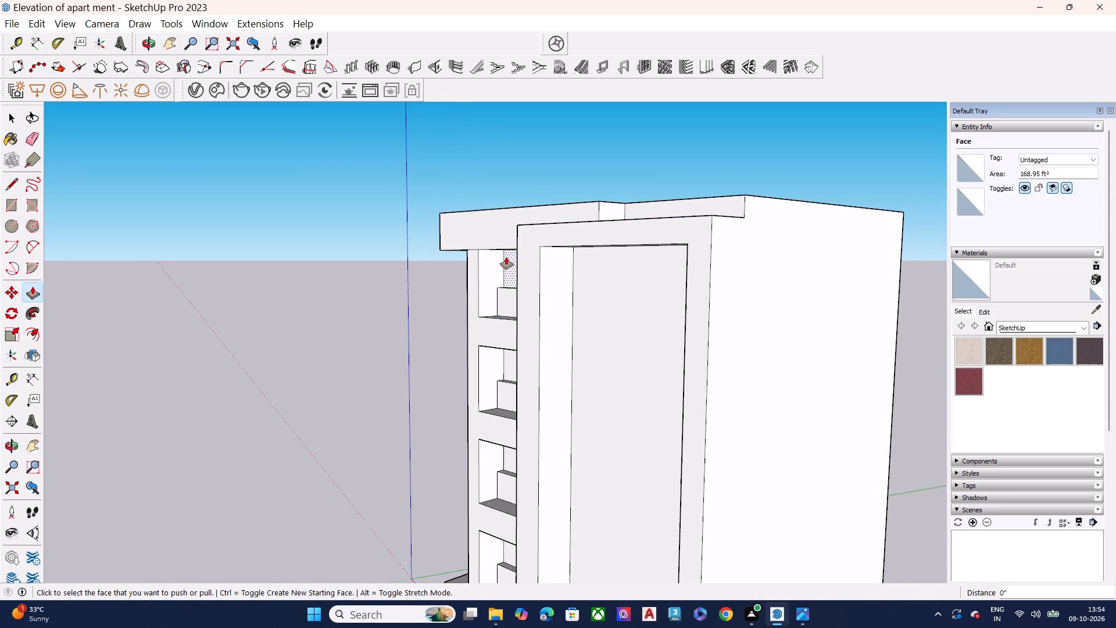
Pull the large frame's front face slightly forward to deepen its projection.
middle_drag(526, 277, 829, 311)
click(656, 243)
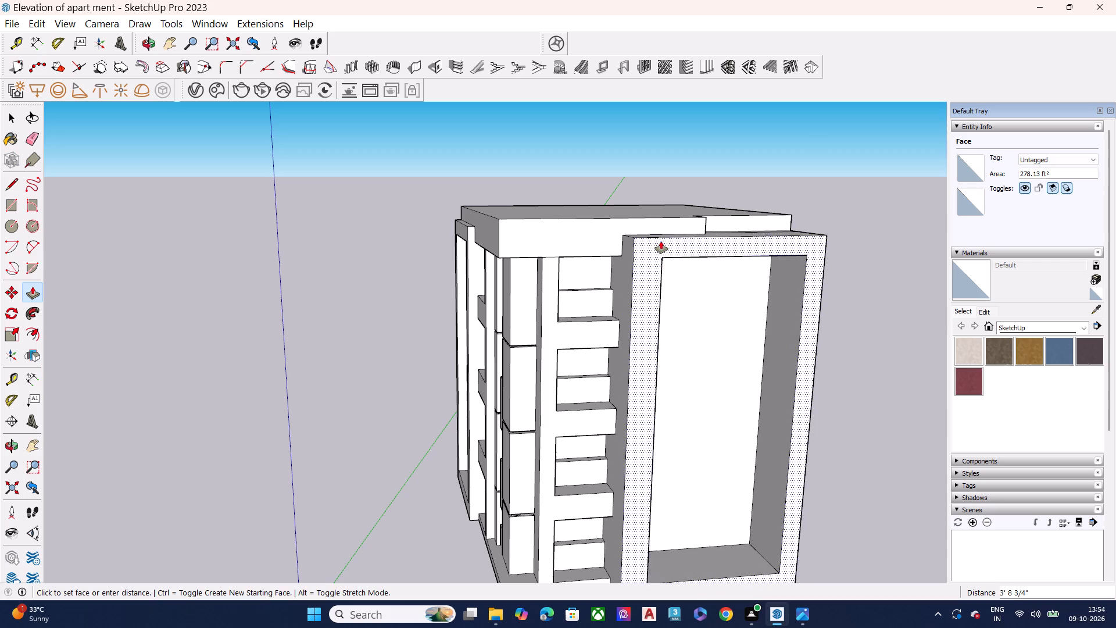
click(658, 239)
key(space)
Push the large frame's outer side face beside the stacked windows inward about 7 3/4".
scroll(598, 284, up, 1)
scroll(598, 284, down, 1)
scroll(598, 284, up, 6)
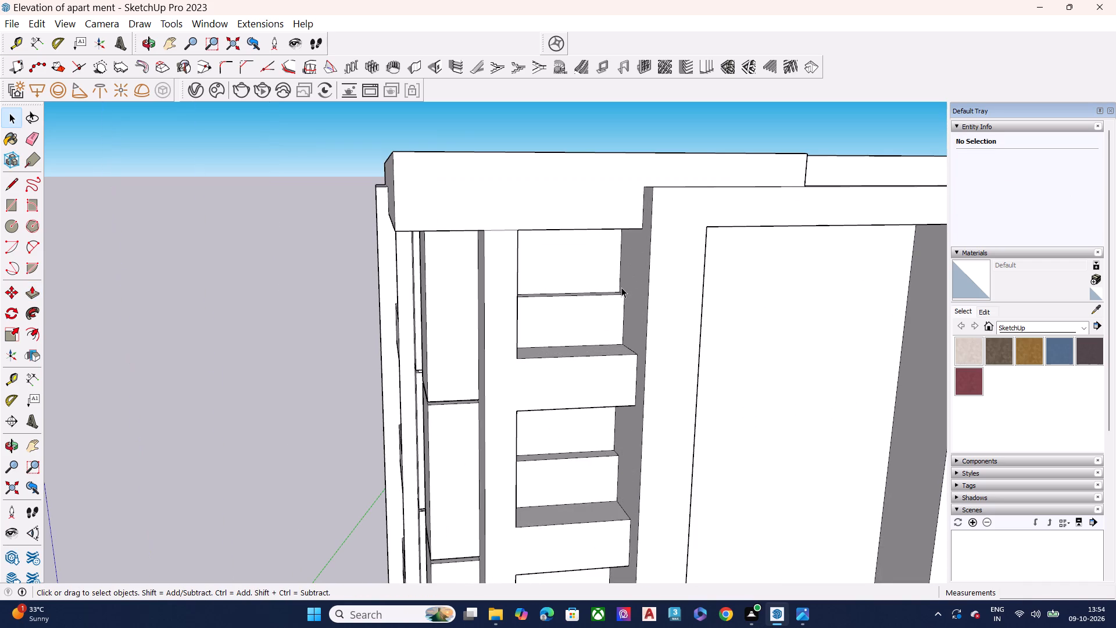
click(634, 286)
key(p)
click(634, 286)
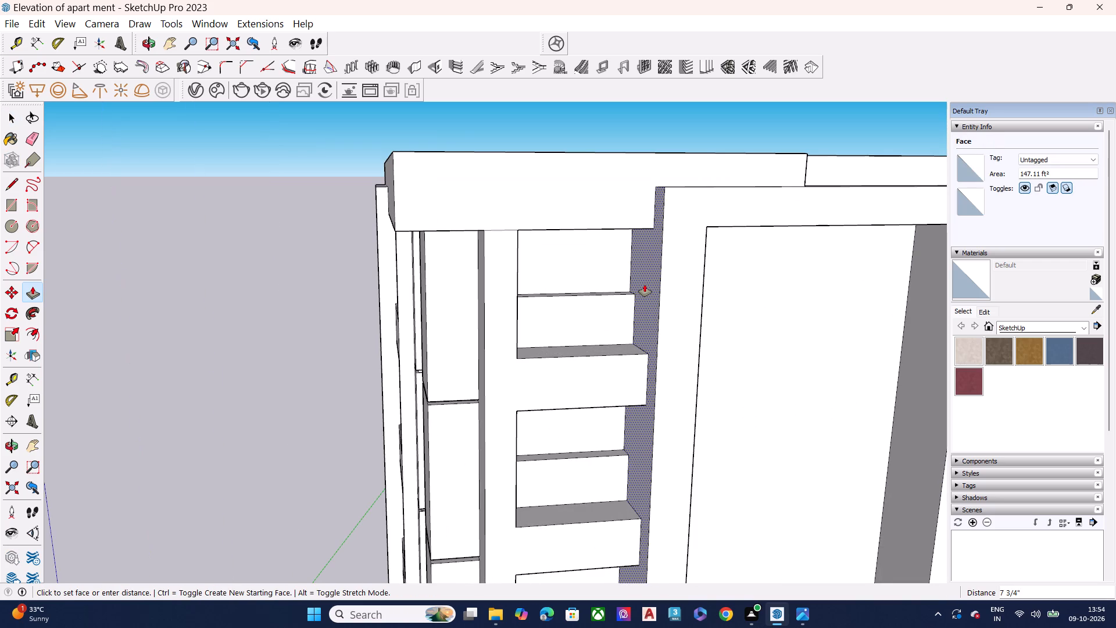
click(645, 284)
key(space)
Pull the recess's inner side face beside the stacked windows about 2' 4" into the opening to widen that frame member.
middle_drag(681, 297, 451, 294)
click(554, 299)
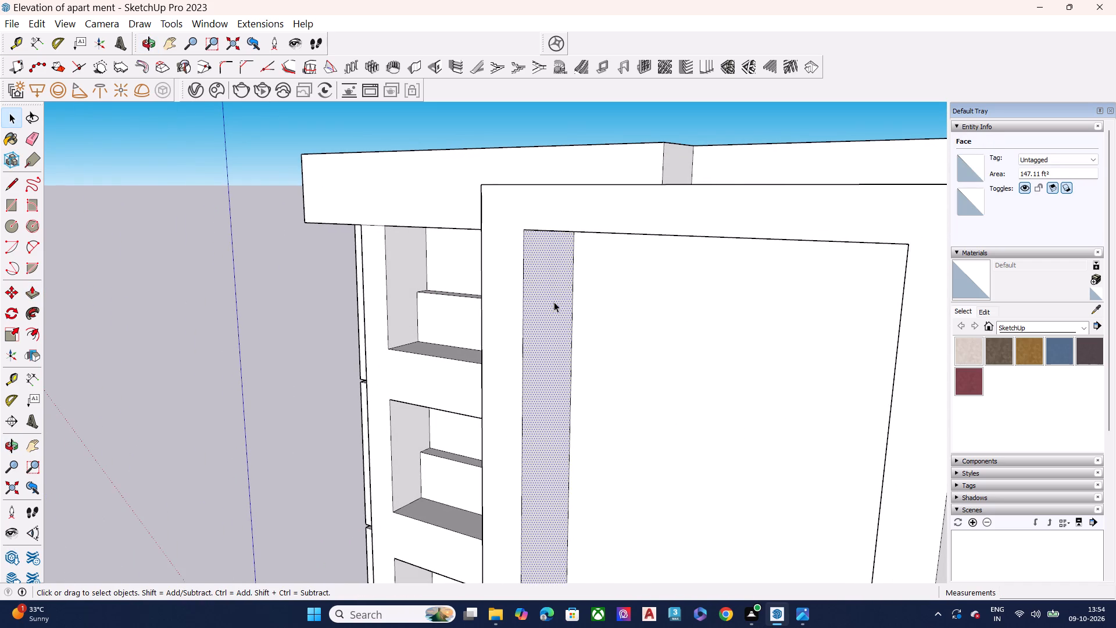
key(p)
click(554, 302)
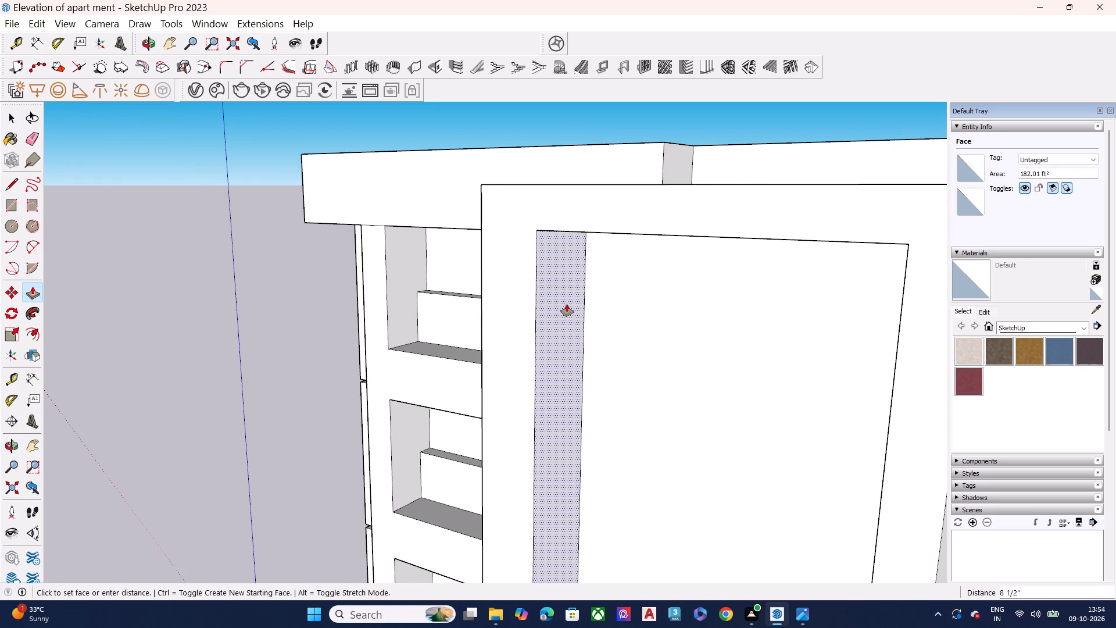
scroll(567, 304, down, 6)
middle_drag(568, 304, 648, 291)
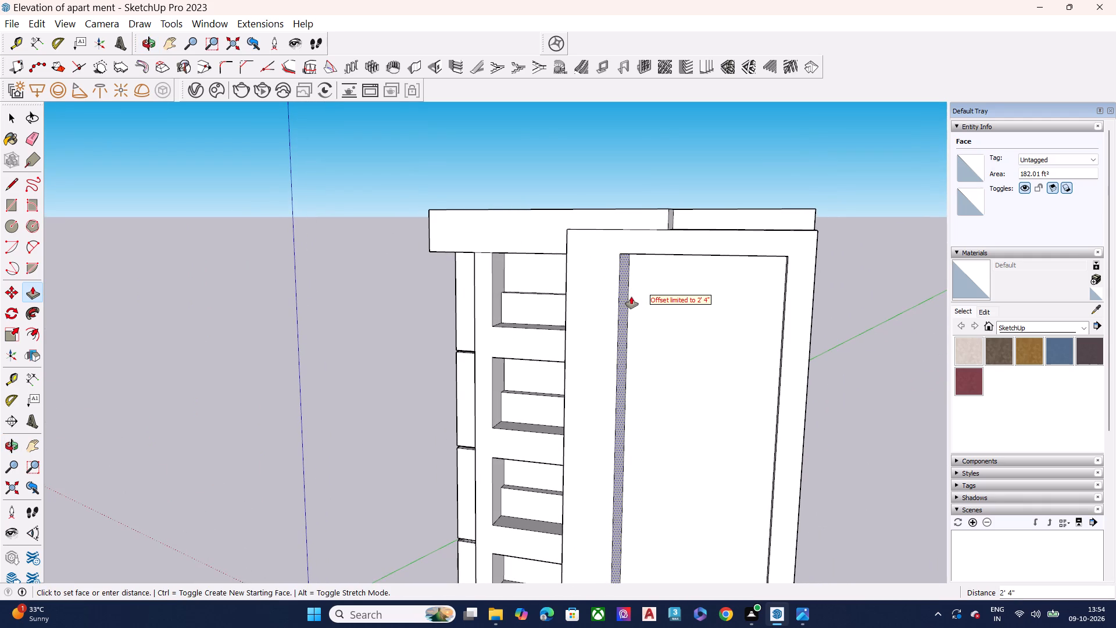
click(630, 297)
key(space)
Pull the building's plain side face next to the large frame outward about 2' 5 1/4".
scroll(561, 269, down, 7)
middle_drag(661, 384, 695, 377)
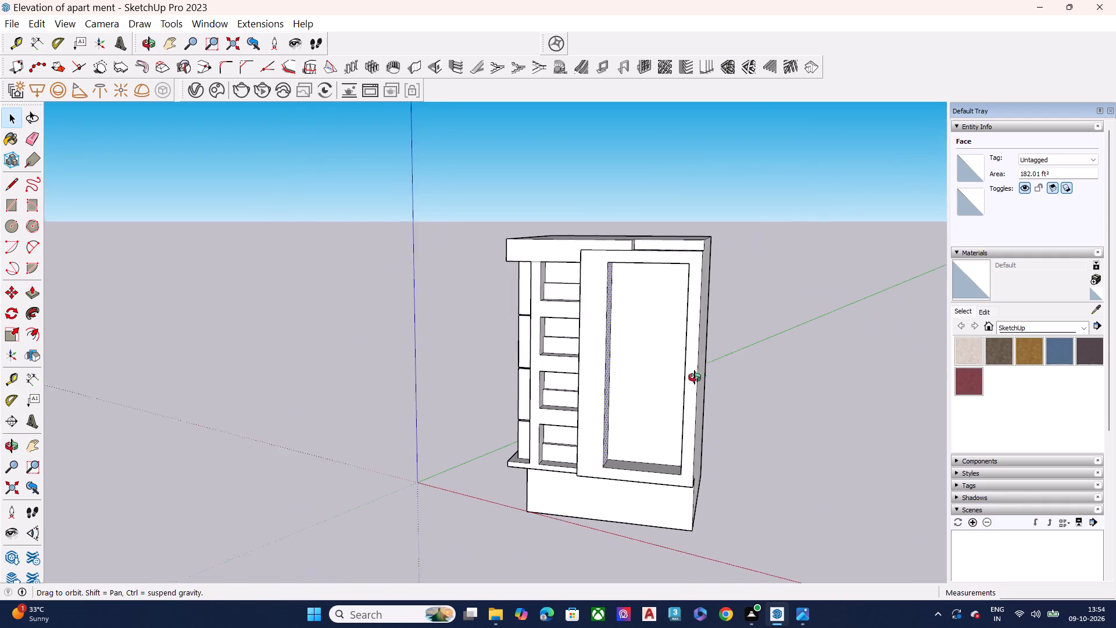
middle_drag(695, 377, 762, 348)
scroll(787, 330, up, 1)
middle_drag(791, 325, 838, 321)
key(space)
scroll(770, 322, up, 3)
middle_drag(700, 325, 640, 331)
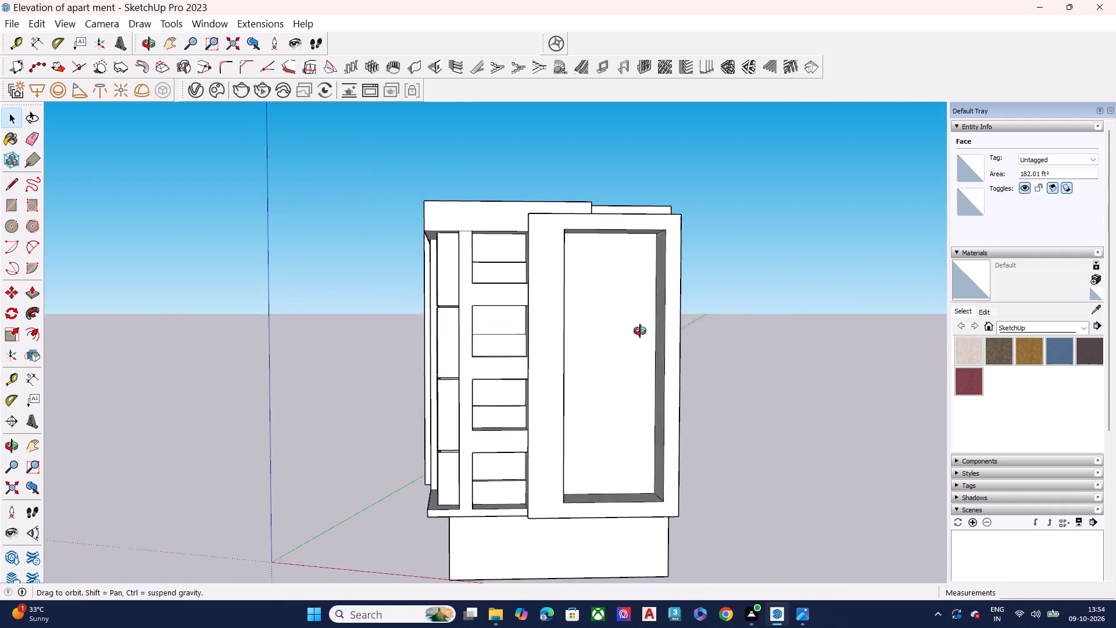
middle_drag(640, 331, 412, 360)
double_click(647, 363)
key(p)
click(646, 363)
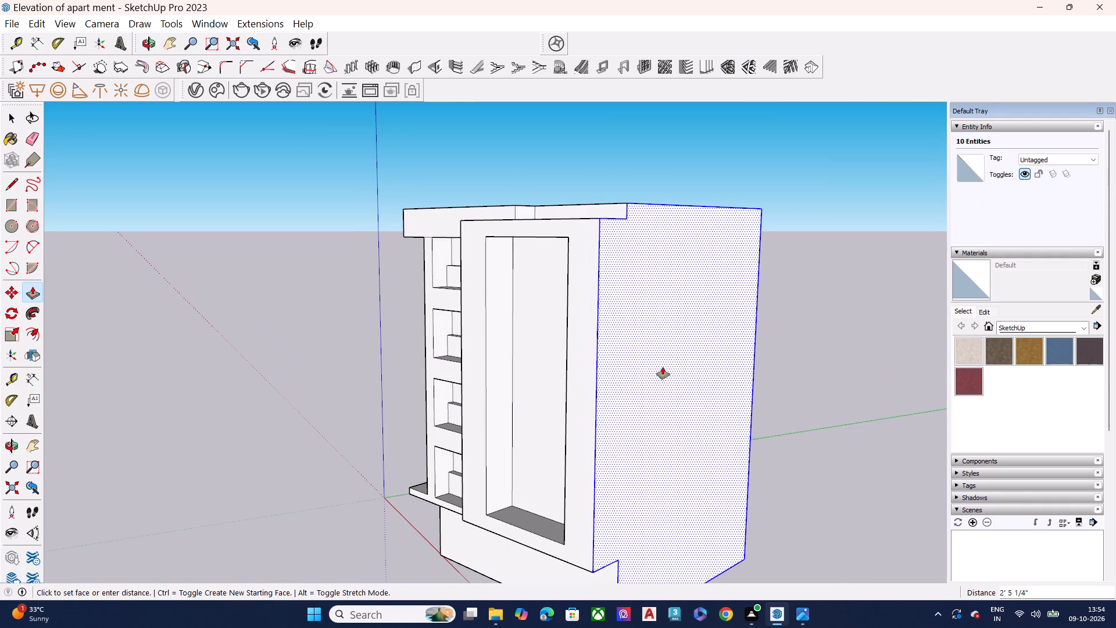
click(663, 367)
key(space)
Push the recess's inner side face farthest from the stacked windows back about 1' 5" to widen the opening.
middle_drag(491, 367, 591, 350)
scroll(588, 349, up, 3)
middle_drag(556, 297, 847, 305)
click(702, 342)
key(p)
click(716, 344)
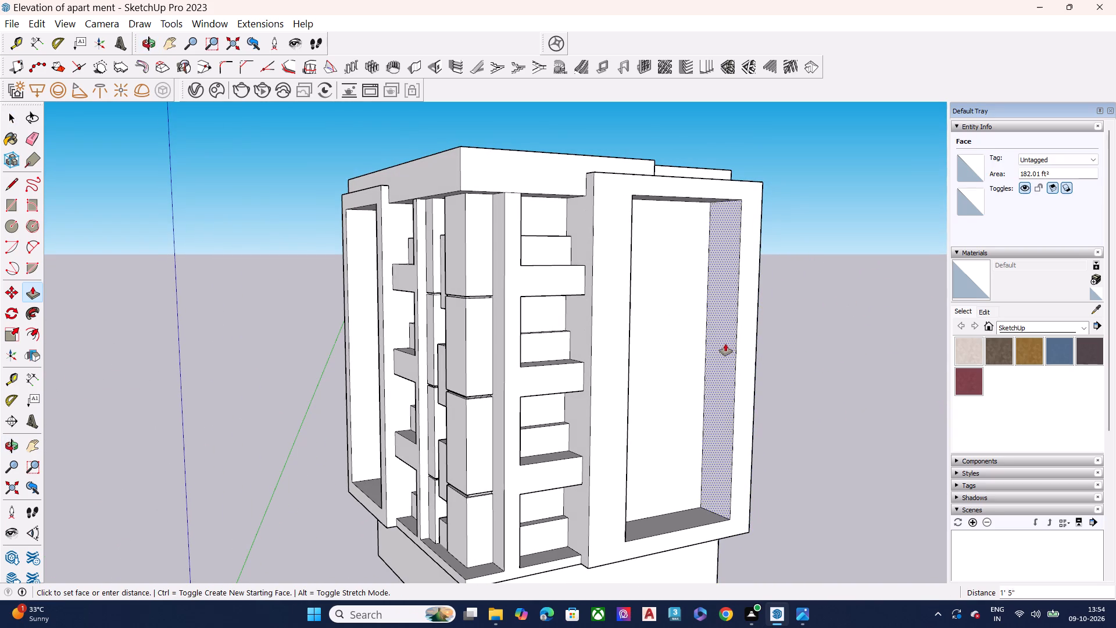
click(728, 341)
key(space)
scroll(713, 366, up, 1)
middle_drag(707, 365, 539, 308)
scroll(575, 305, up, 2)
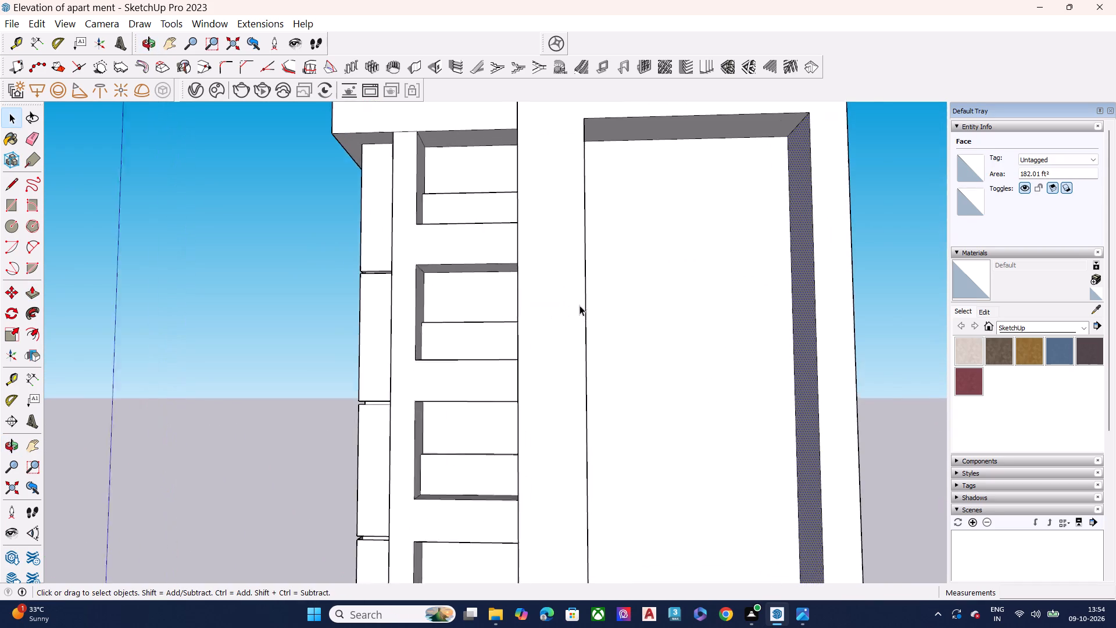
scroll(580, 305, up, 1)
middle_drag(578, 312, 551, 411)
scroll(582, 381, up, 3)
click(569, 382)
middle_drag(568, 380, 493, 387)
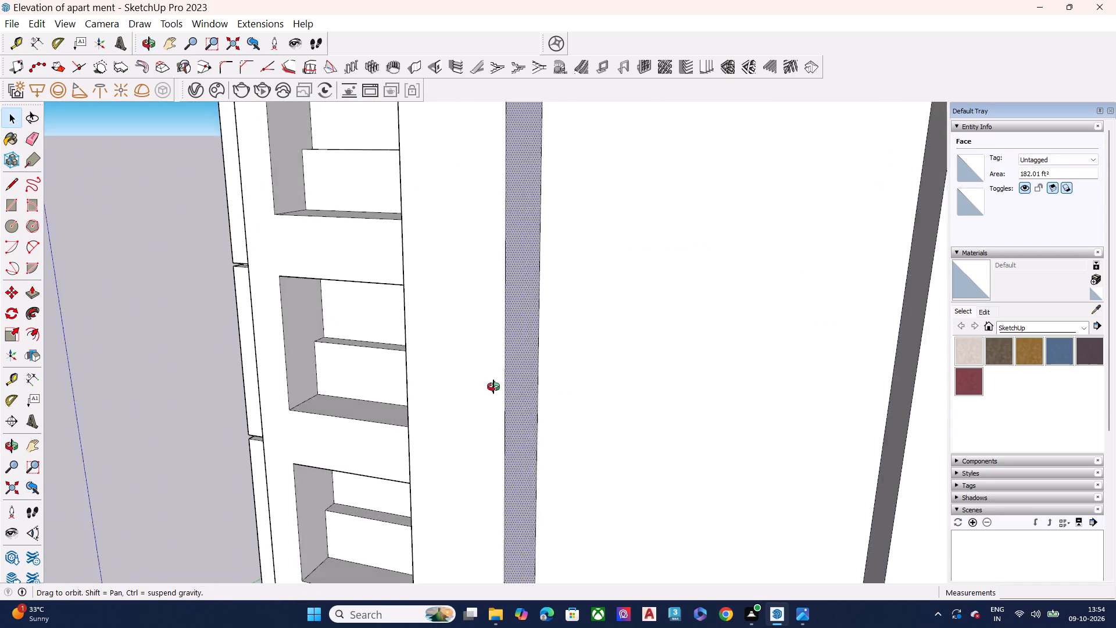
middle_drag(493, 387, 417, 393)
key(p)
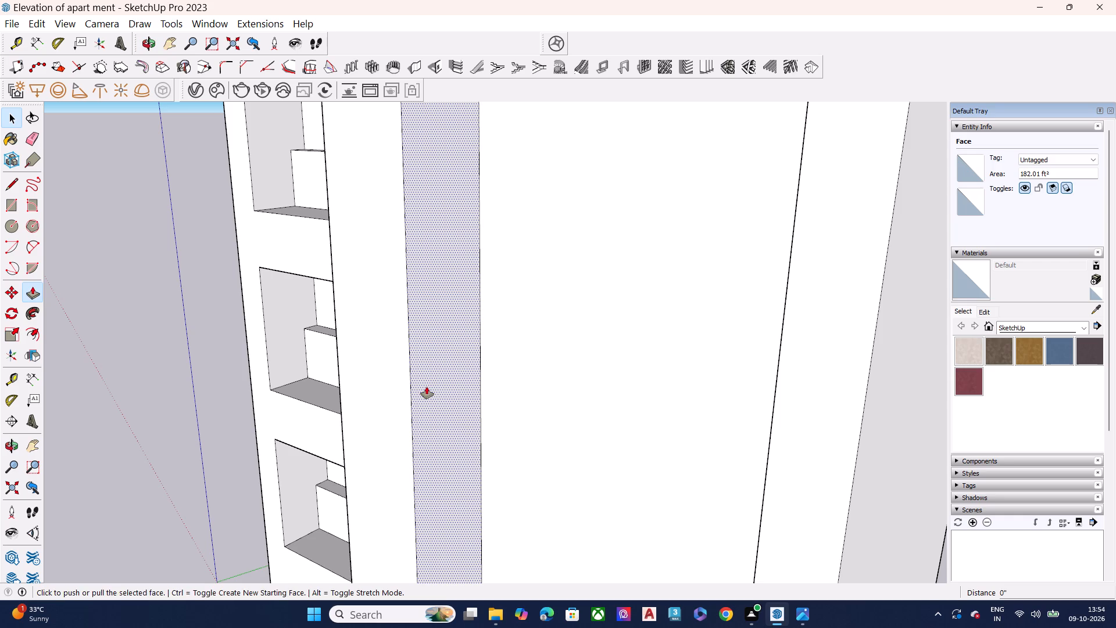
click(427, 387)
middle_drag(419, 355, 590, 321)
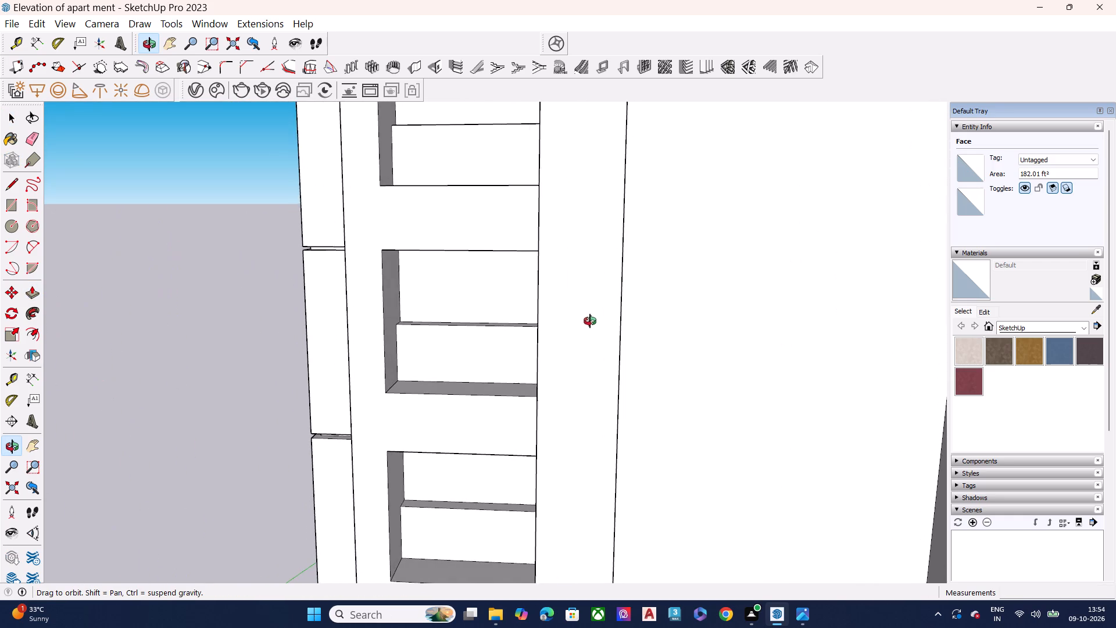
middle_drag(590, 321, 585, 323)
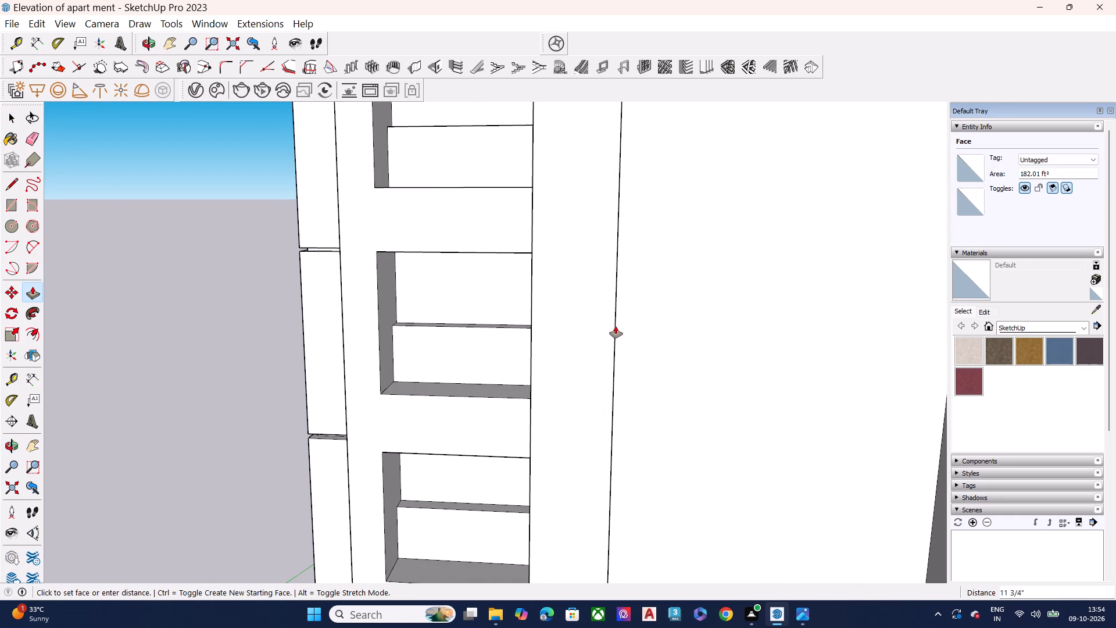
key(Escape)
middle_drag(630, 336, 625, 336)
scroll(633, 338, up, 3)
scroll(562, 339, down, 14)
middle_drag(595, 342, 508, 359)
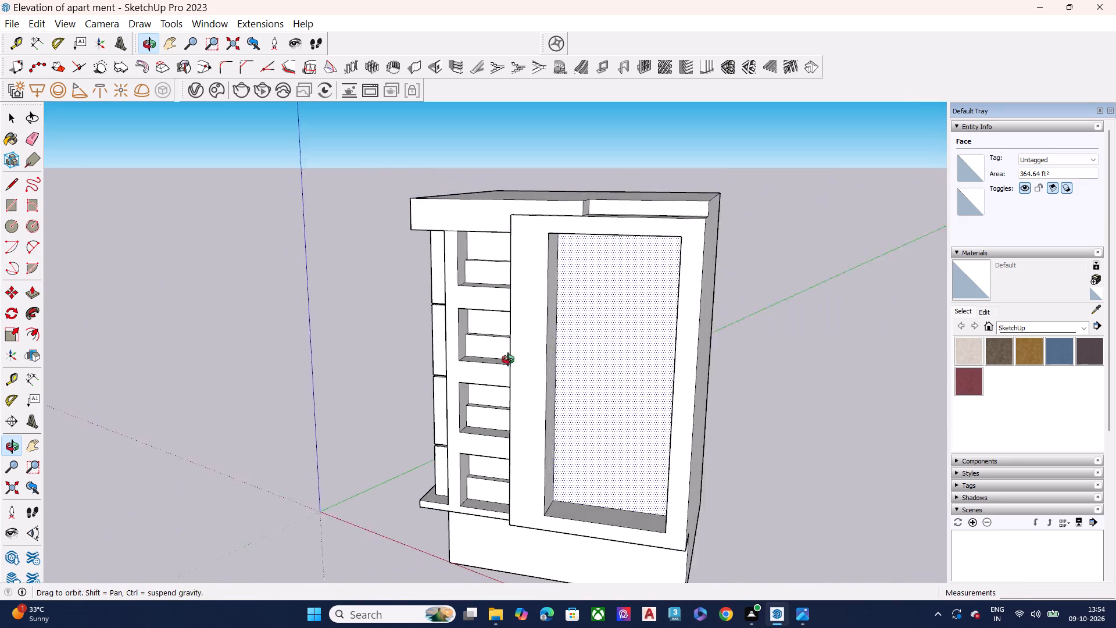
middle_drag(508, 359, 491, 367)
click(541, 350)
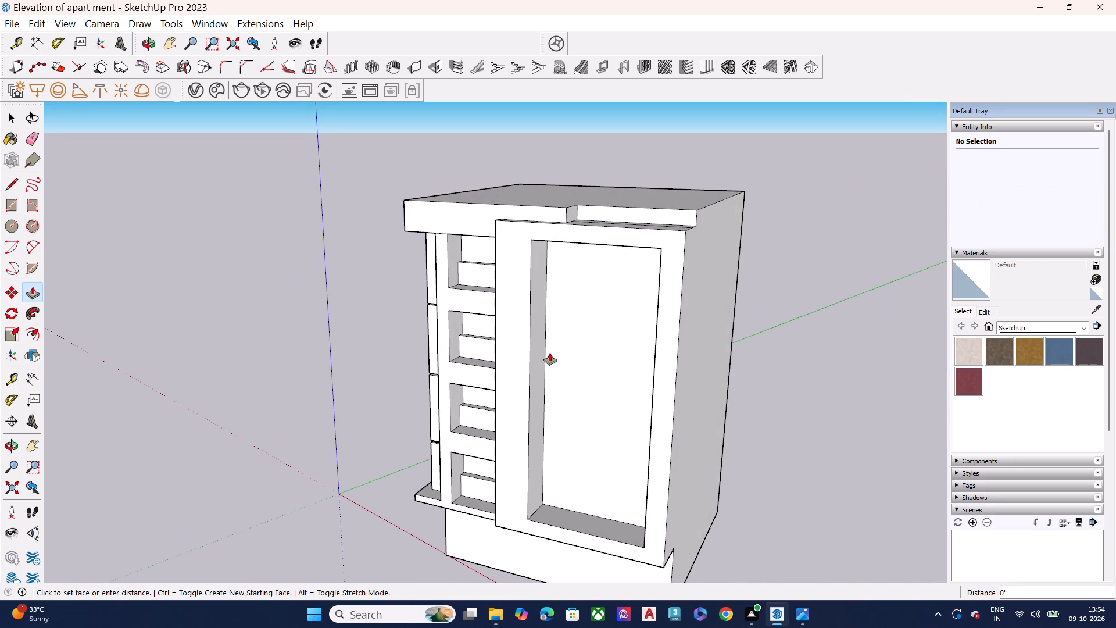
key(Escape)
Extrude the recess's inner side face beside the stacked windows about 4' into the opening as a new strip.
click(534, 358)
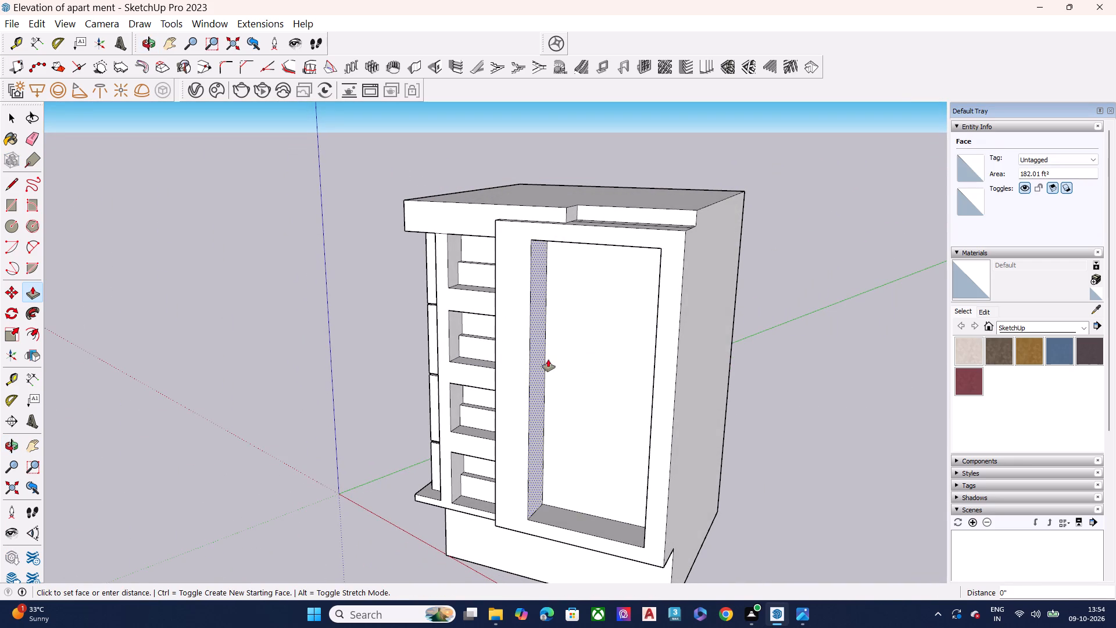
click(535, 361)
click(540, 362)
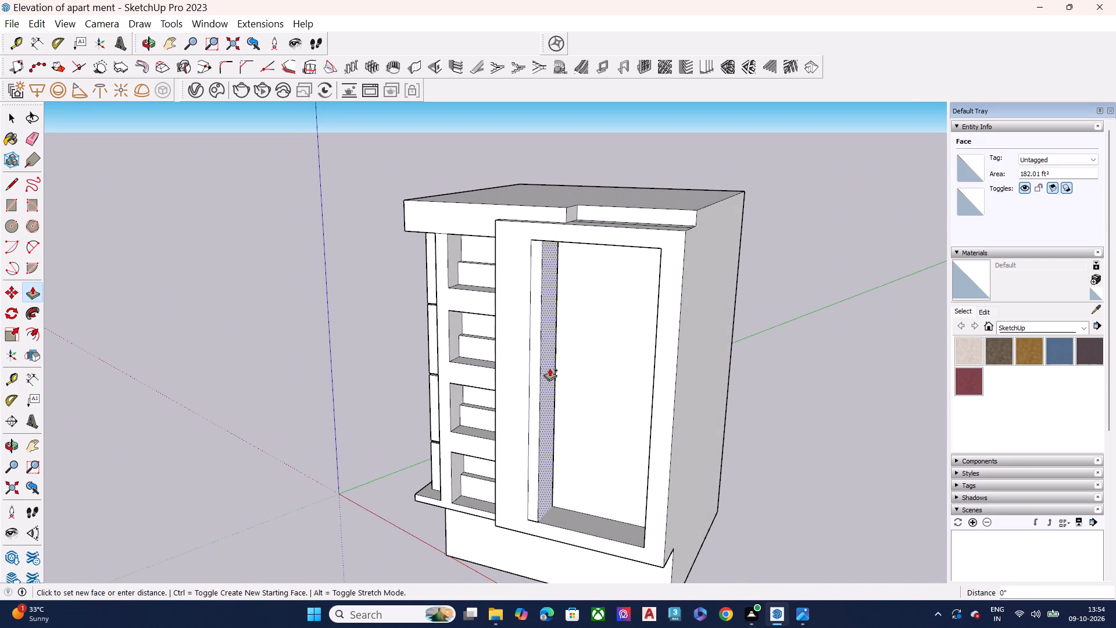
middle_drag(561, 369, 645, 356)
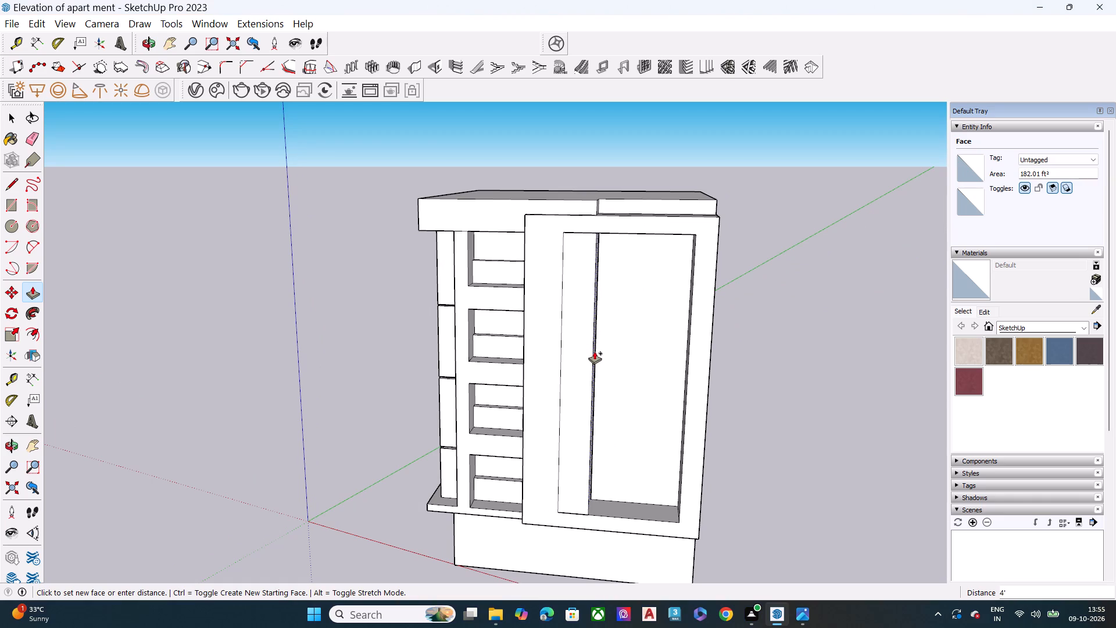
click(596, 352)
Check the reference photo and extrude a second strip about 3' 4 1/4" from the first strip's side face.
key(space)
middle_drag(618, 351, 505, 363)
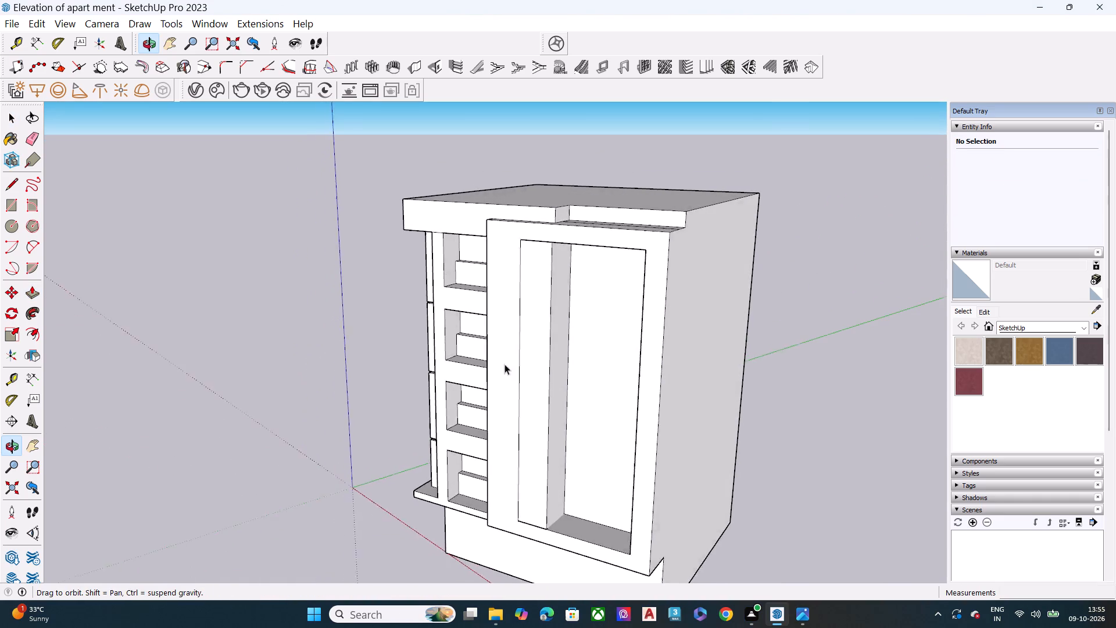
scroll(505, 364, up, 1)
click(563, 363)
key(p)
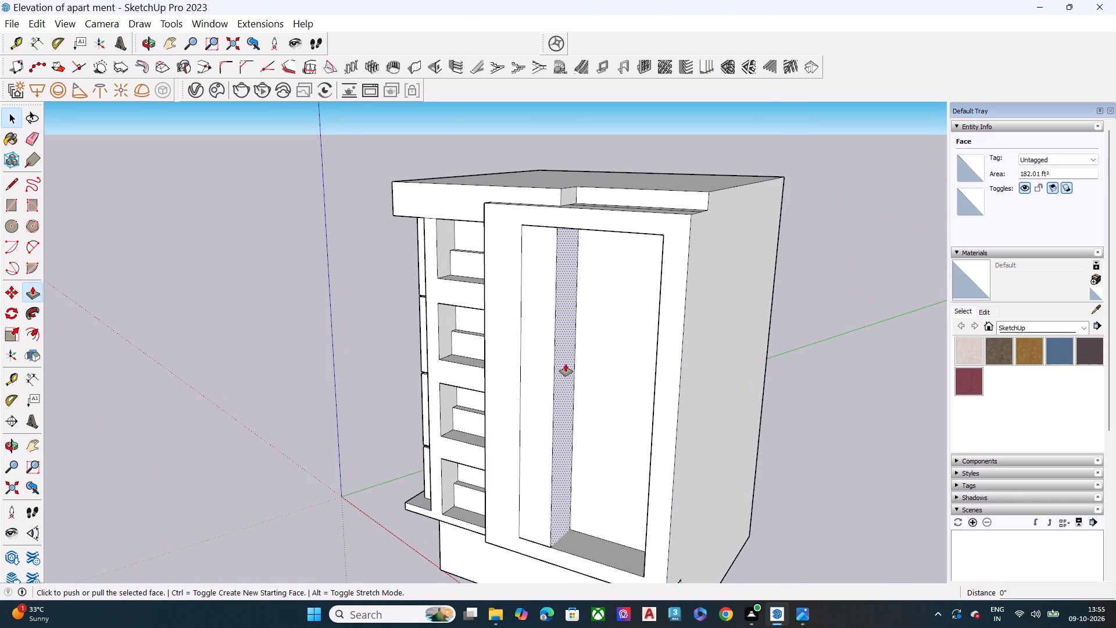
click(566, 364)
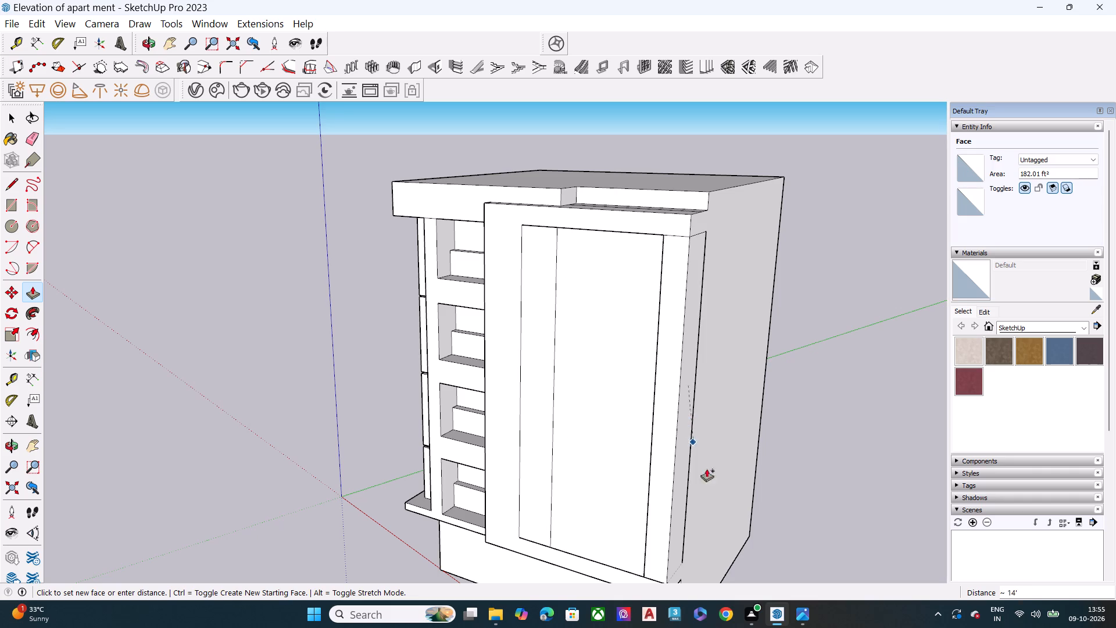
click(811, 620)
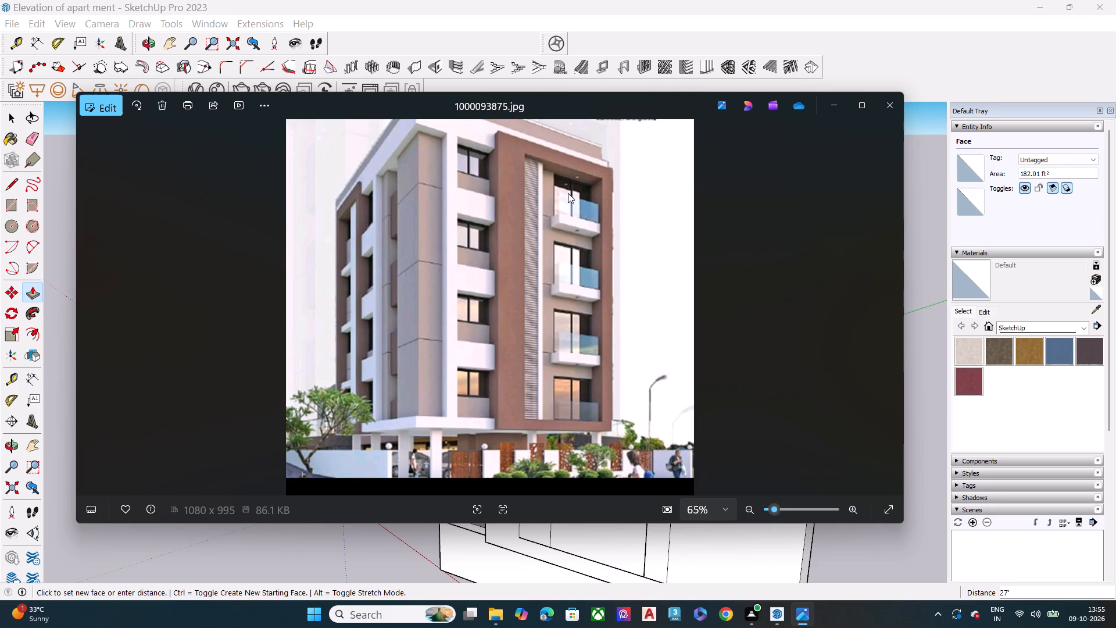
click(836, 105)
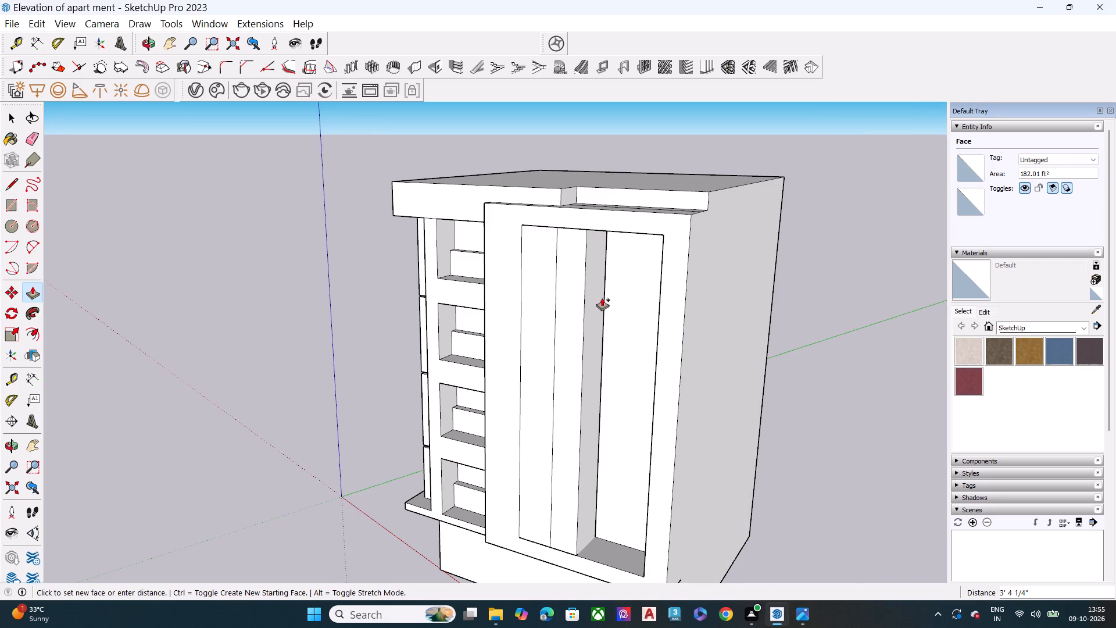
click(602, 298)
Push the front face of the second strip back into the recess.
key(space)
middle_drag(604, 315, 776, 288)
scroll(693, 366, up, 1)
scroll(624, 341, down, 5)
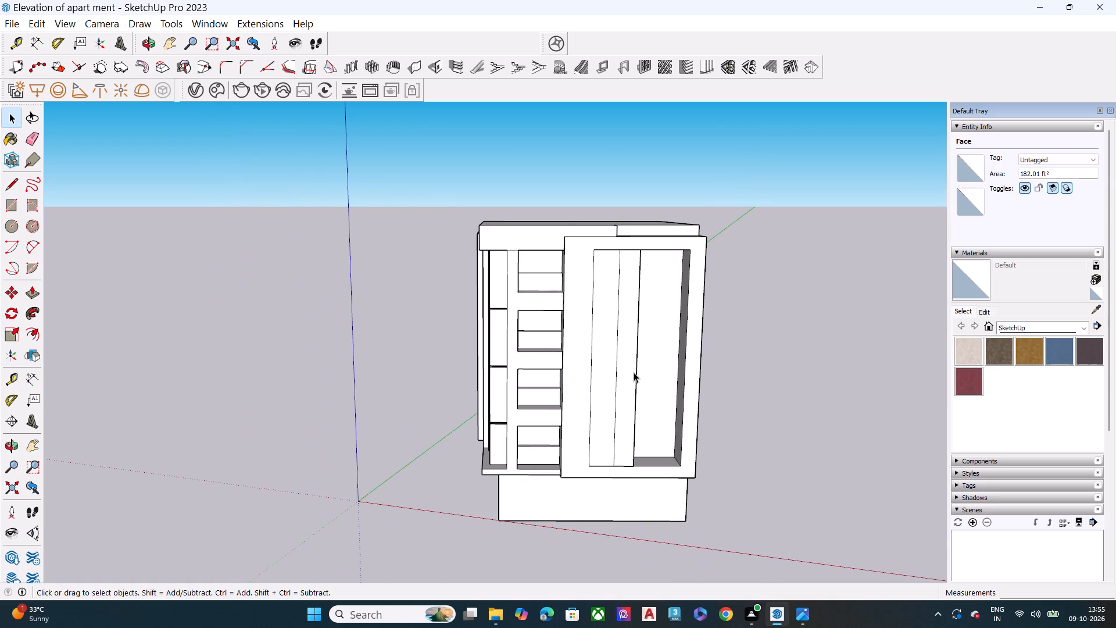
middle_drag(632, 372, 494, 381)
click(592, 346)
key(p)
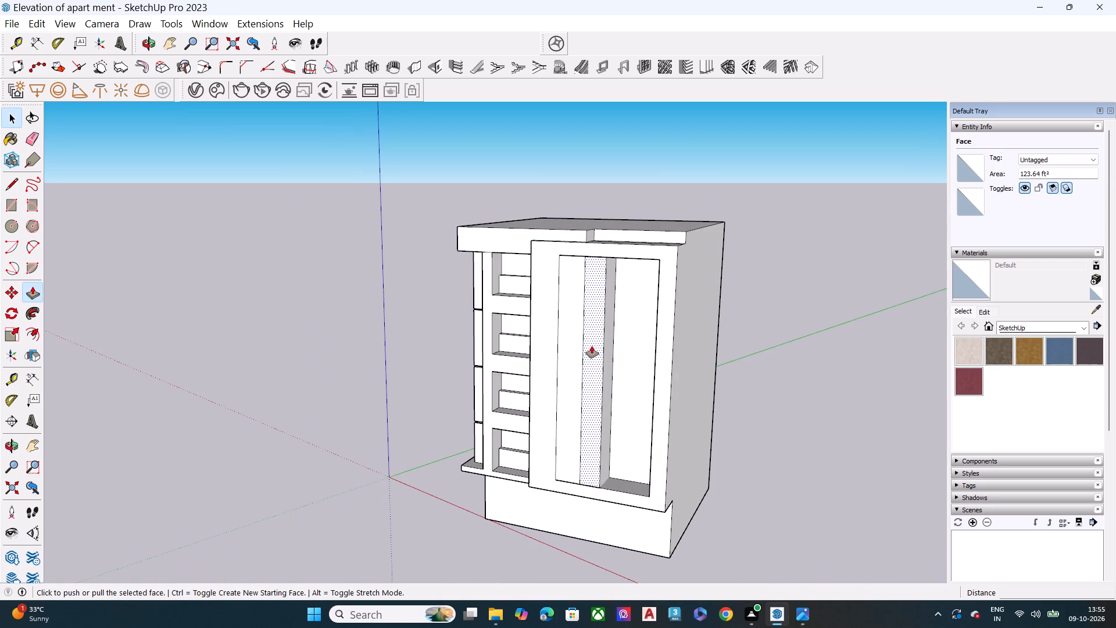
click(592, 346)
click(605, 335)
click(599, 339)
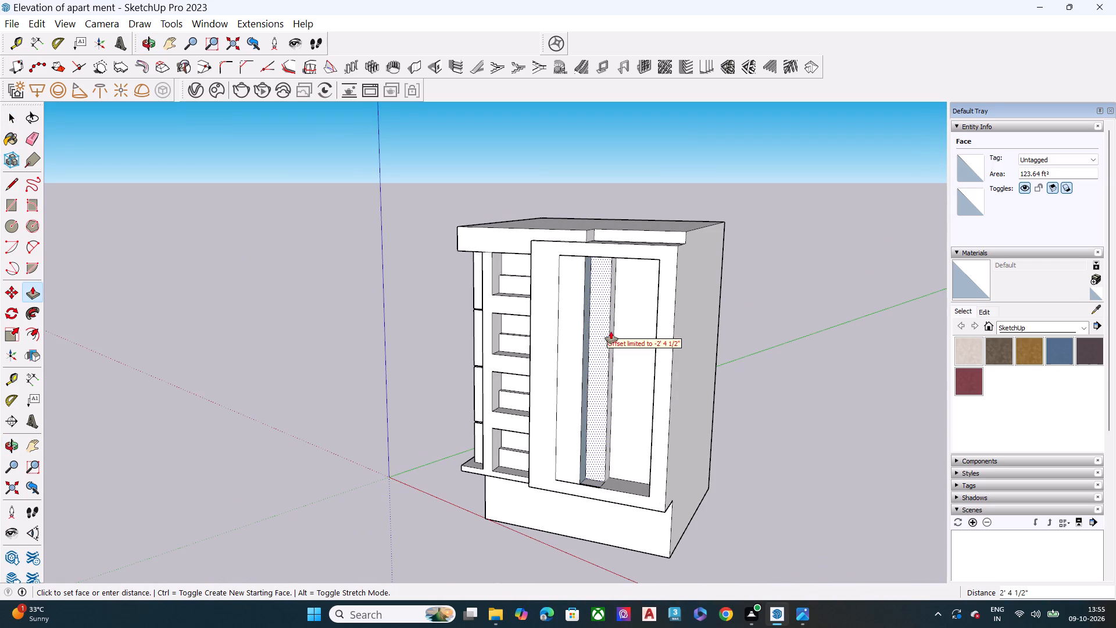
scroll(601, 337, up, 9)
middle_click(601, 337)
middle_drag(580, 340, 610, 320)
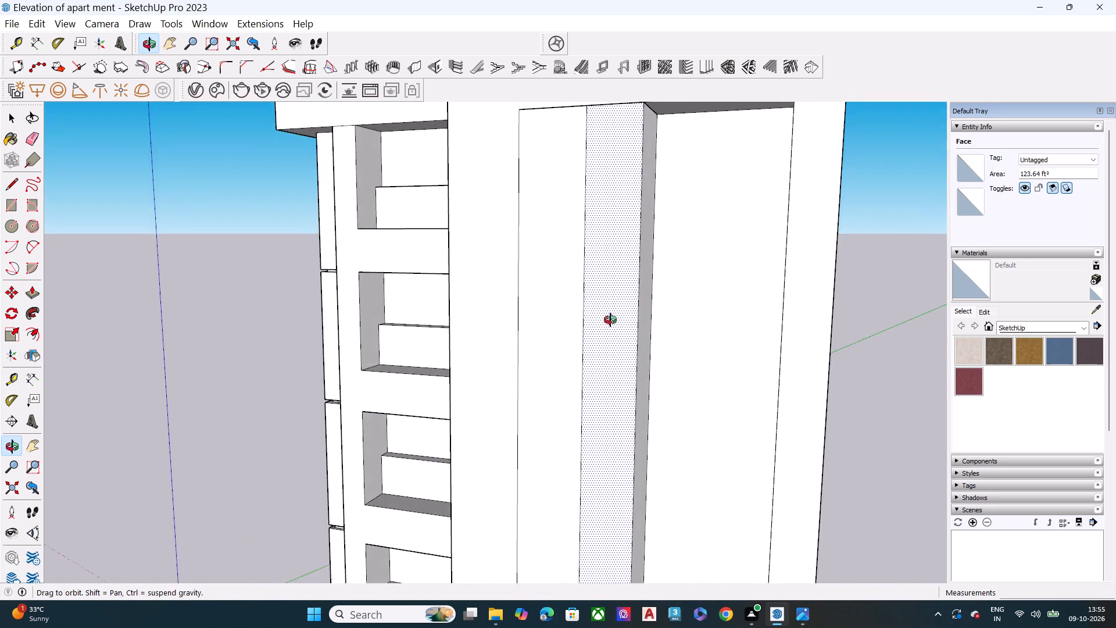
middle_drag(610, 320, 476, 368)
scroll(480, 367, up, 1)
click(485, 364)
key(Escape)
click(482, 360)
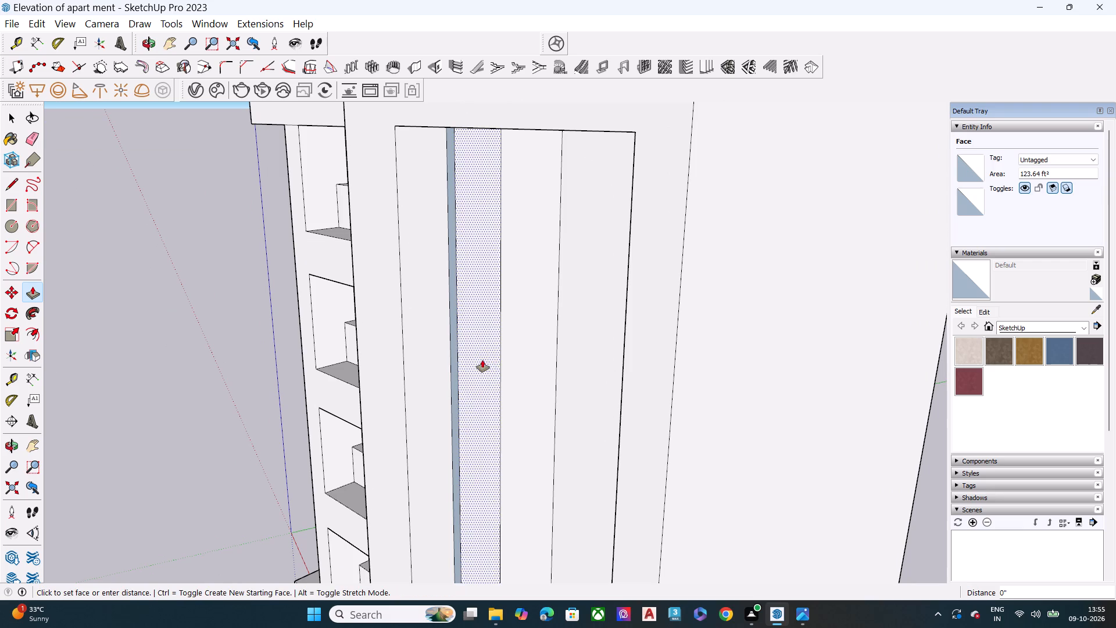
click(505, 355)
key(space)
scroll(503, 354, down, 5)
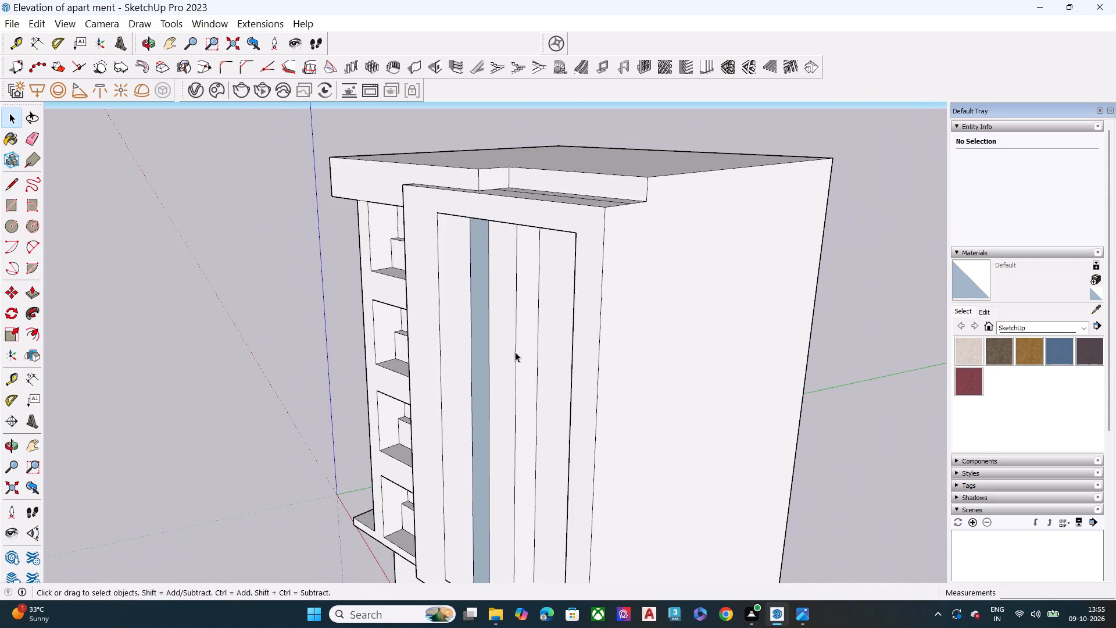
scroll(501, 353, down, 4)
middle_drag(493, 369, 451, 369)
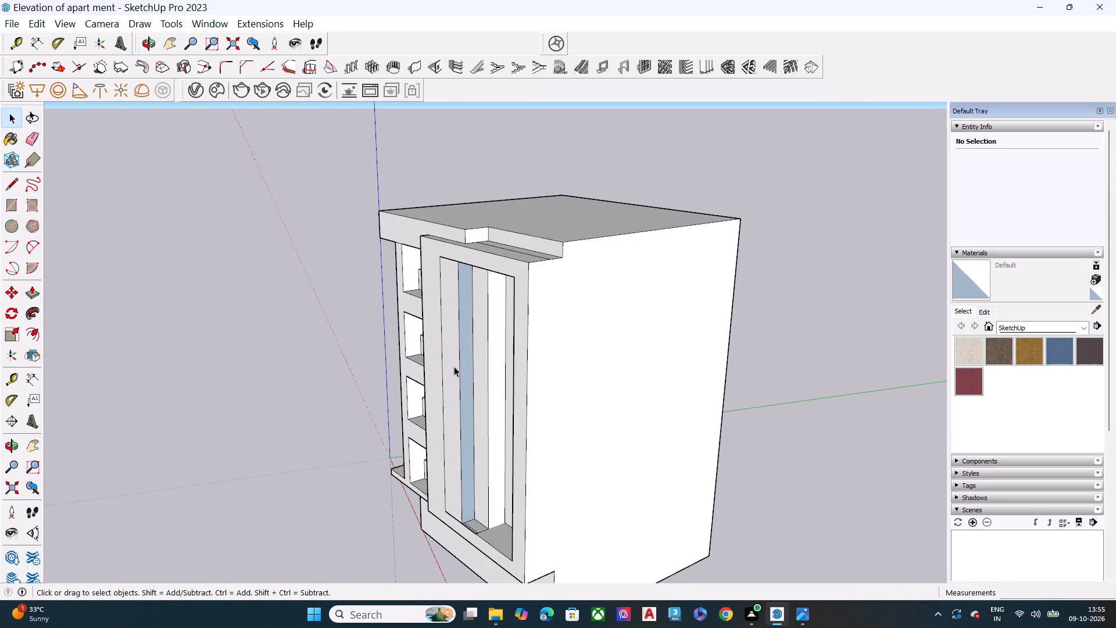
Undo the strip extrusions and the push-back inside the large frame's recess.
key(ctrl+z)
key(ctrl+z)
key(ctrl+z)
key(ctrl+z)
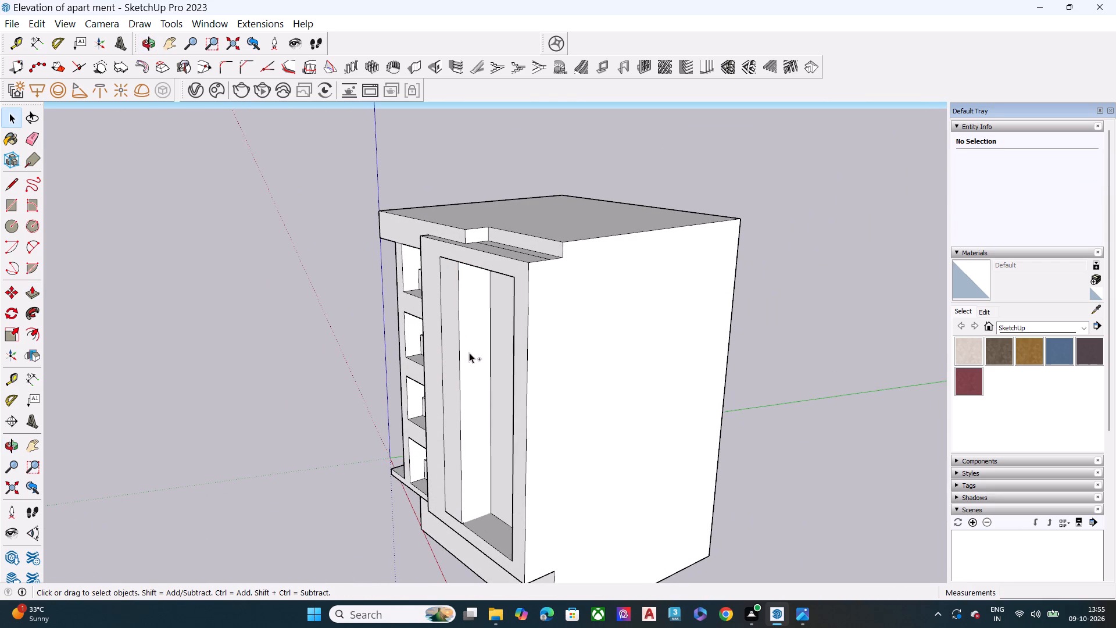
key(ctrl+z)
Copy the recess's rear vertical edge farthest from the stacked windows 11' 1 1/2" across the back wall toward them.
middle_drag(459, 364, 759, 366)
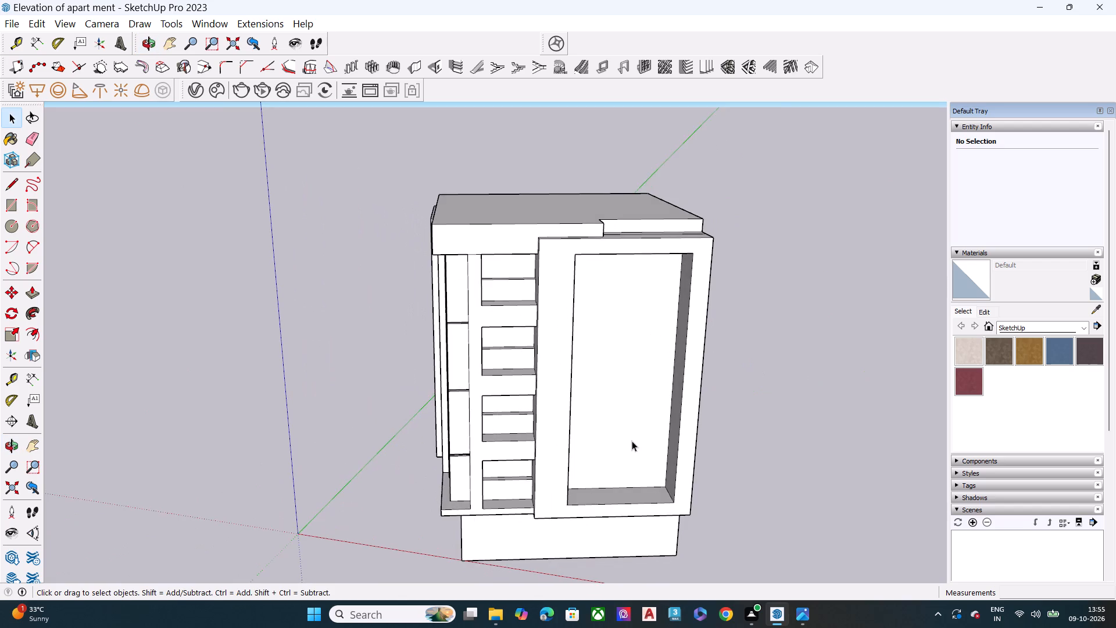
scroll(632, 441, up, 5)
scroll(607, 395, down, 7)
middle_drag(599, 432, 595, 349)
scroll(631, 337, up, 6)
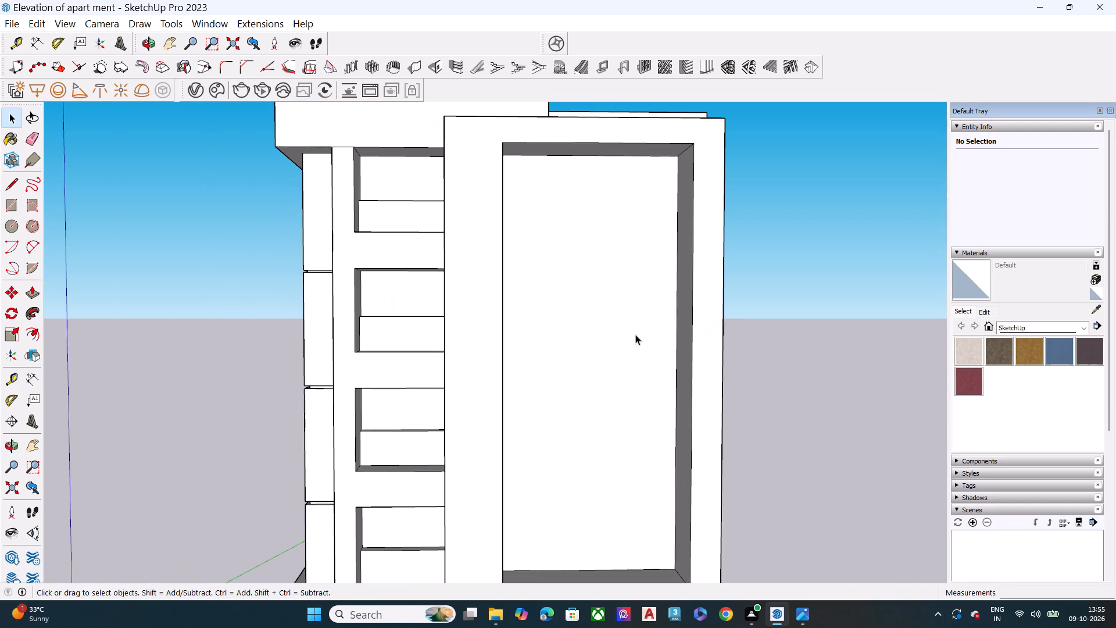
click(674, 350)
click(680, 351)
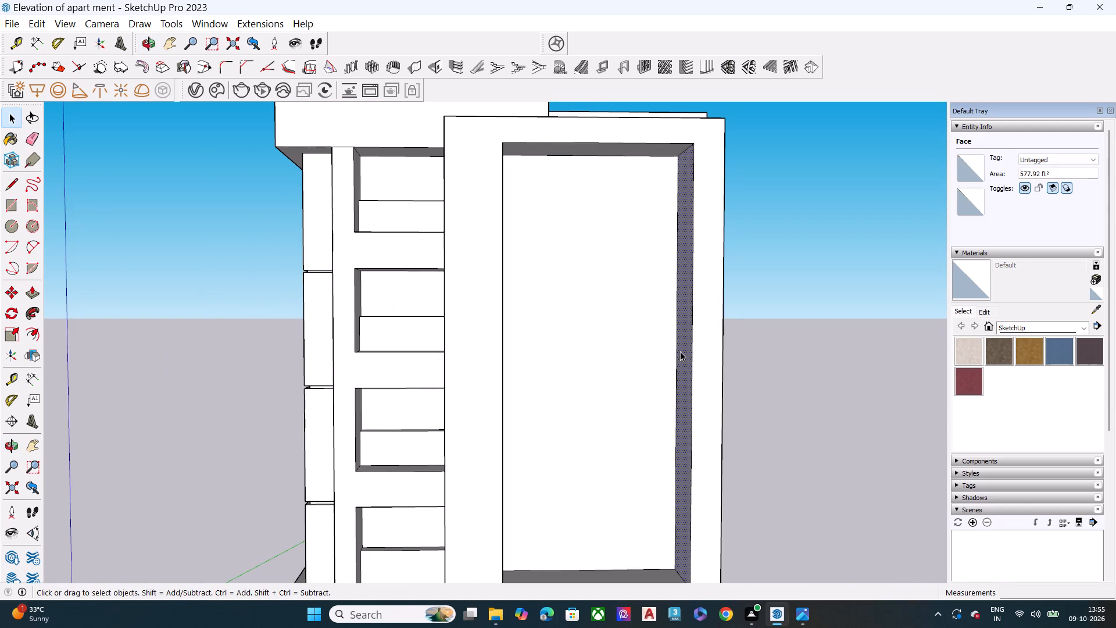
middle_drag(675, 376, 824, 431)
click(829, 413)
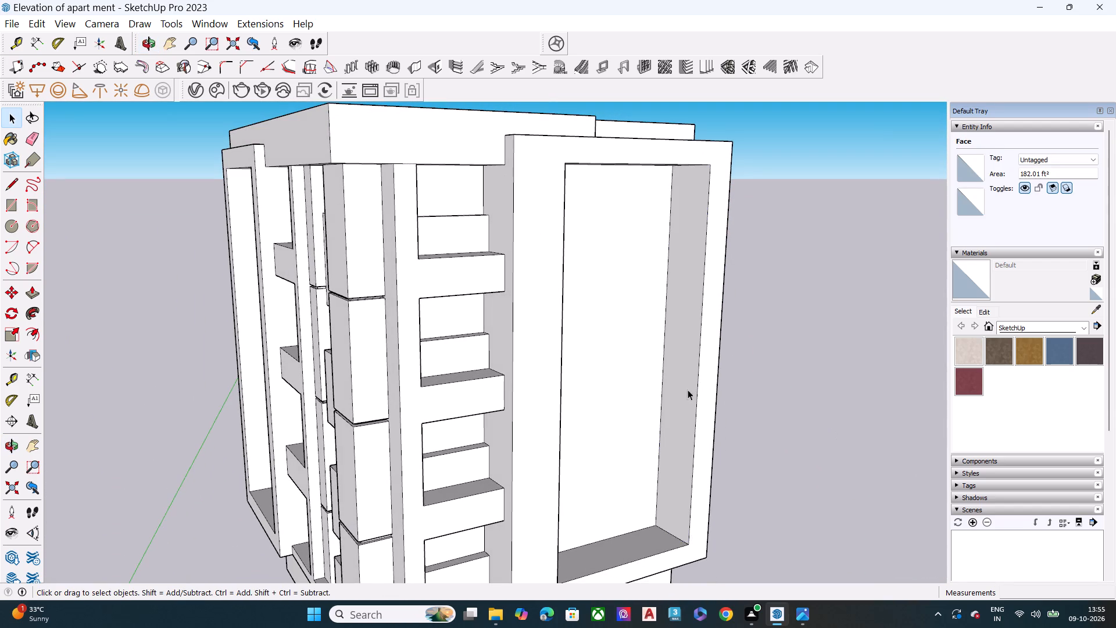
click(663, 378)
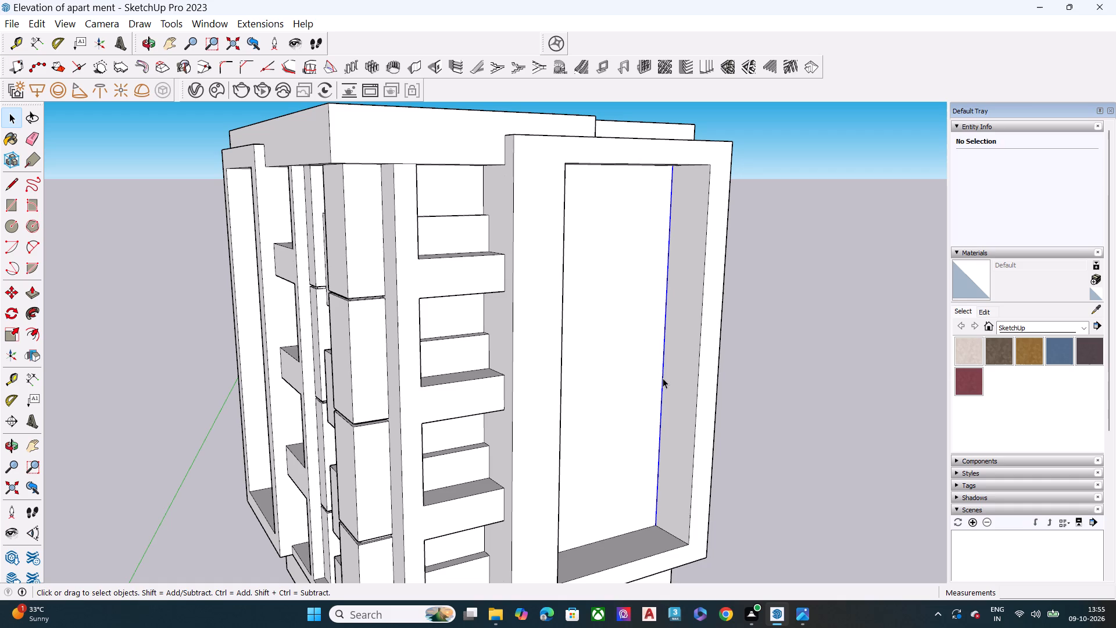
key(m)
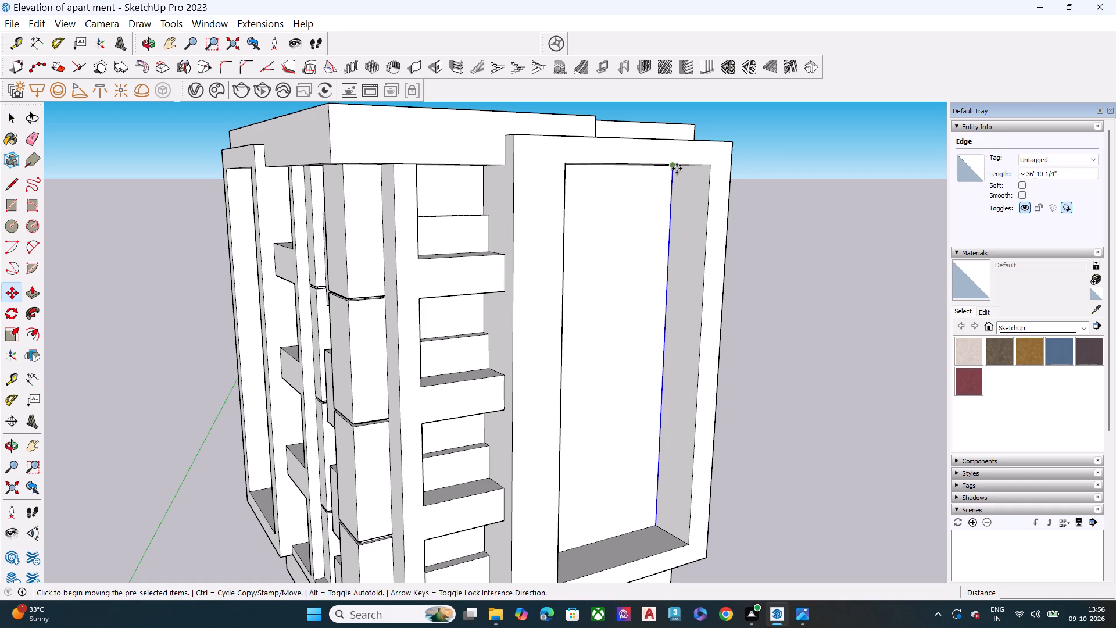
click(677, 167)
key(Escape)
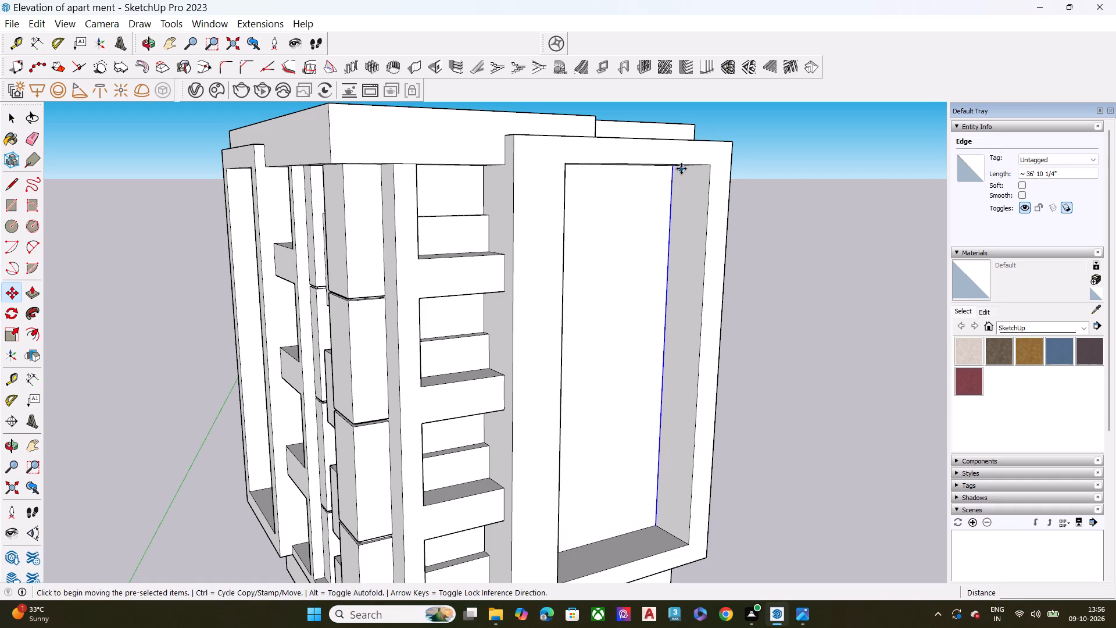
click(673, 168)
scroll(644, 224, down, 3)
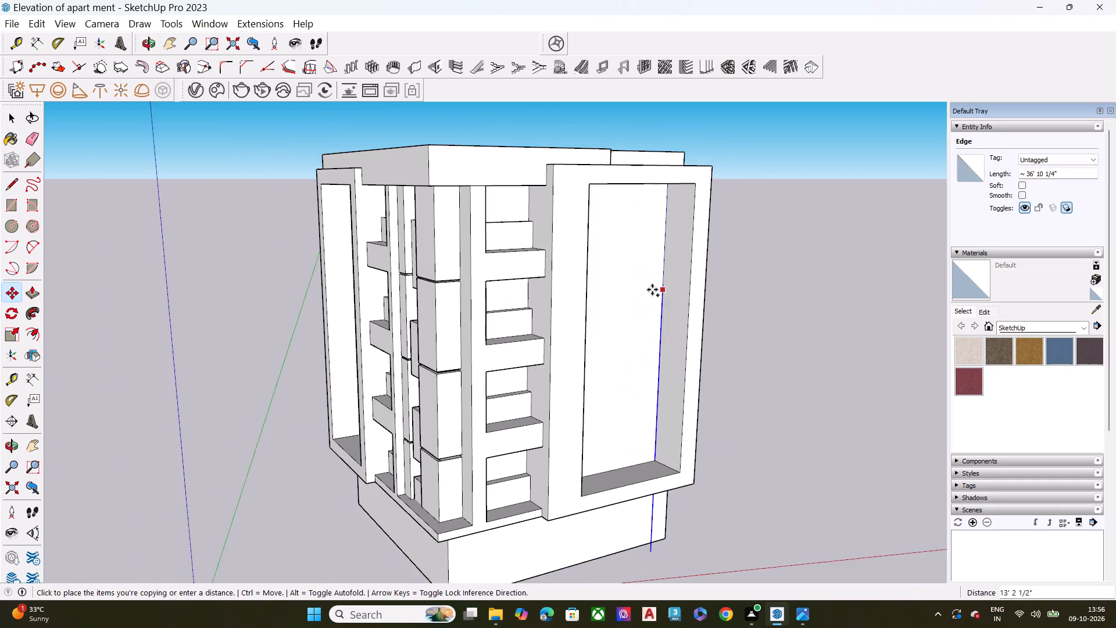
middle_drag(641, 290, 385, 249)
scroll(605, 177, up, 4)
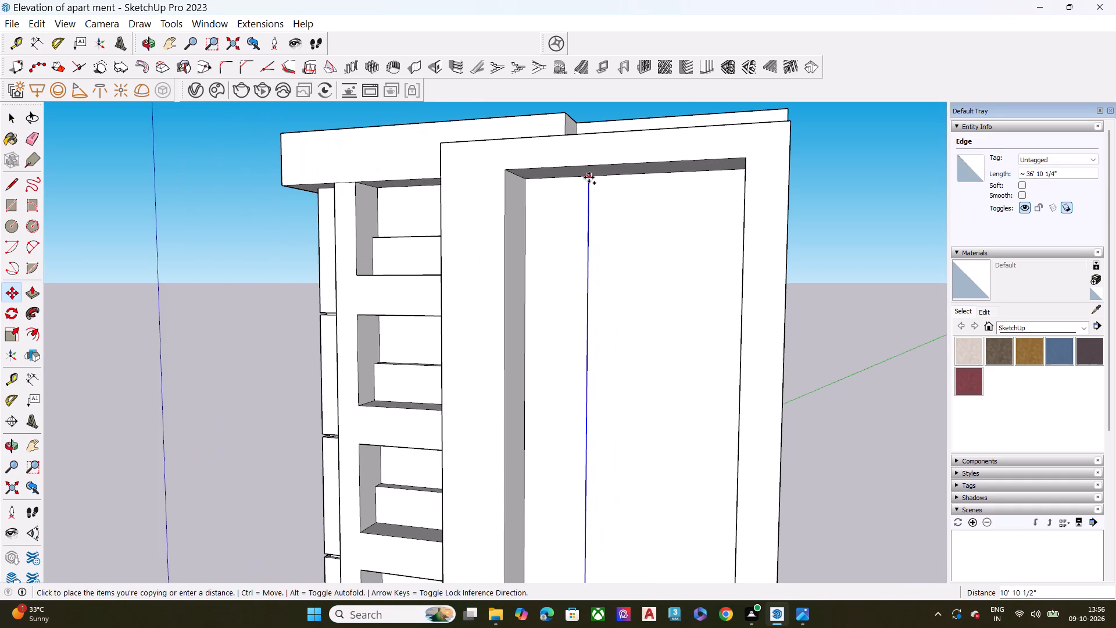
middle_drag(569, 177, 638, 178)
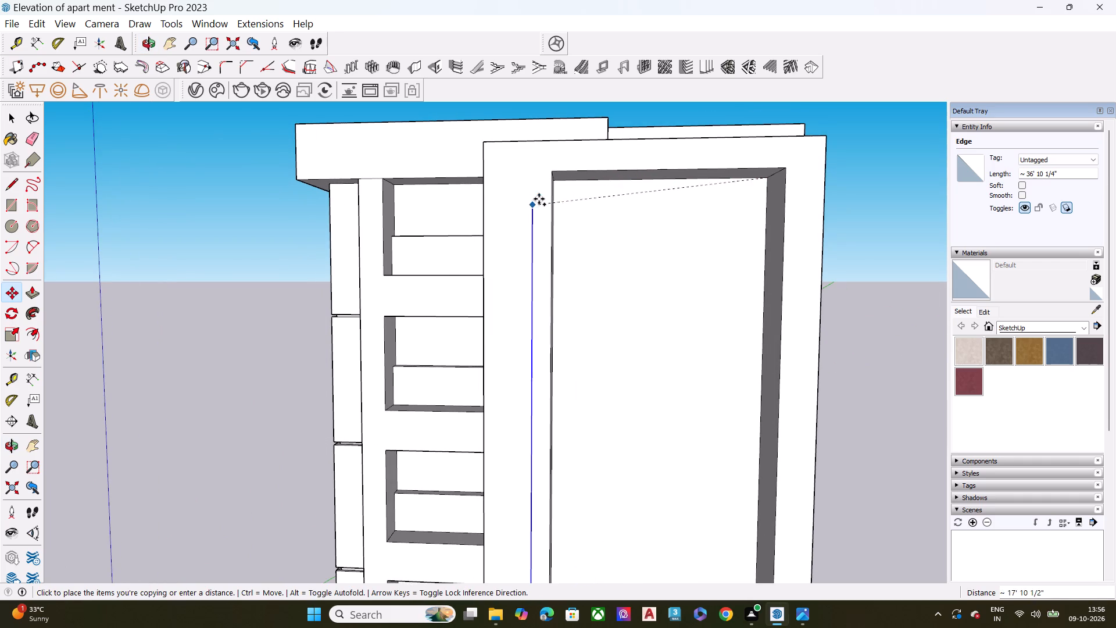
scroll(558, 197, down, 3)
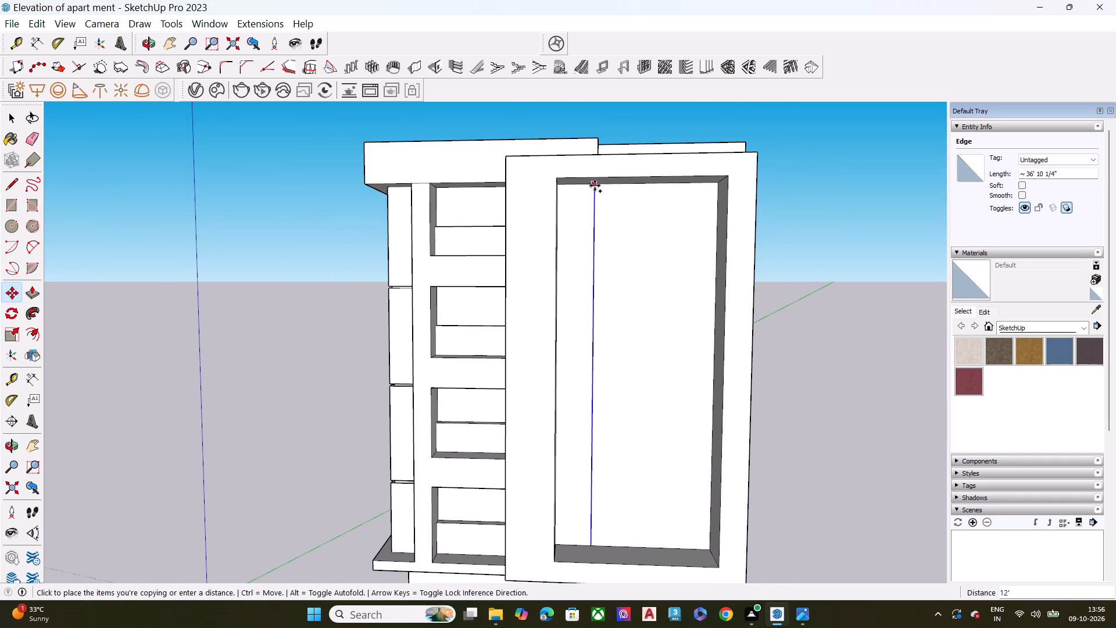
click(603, 185)
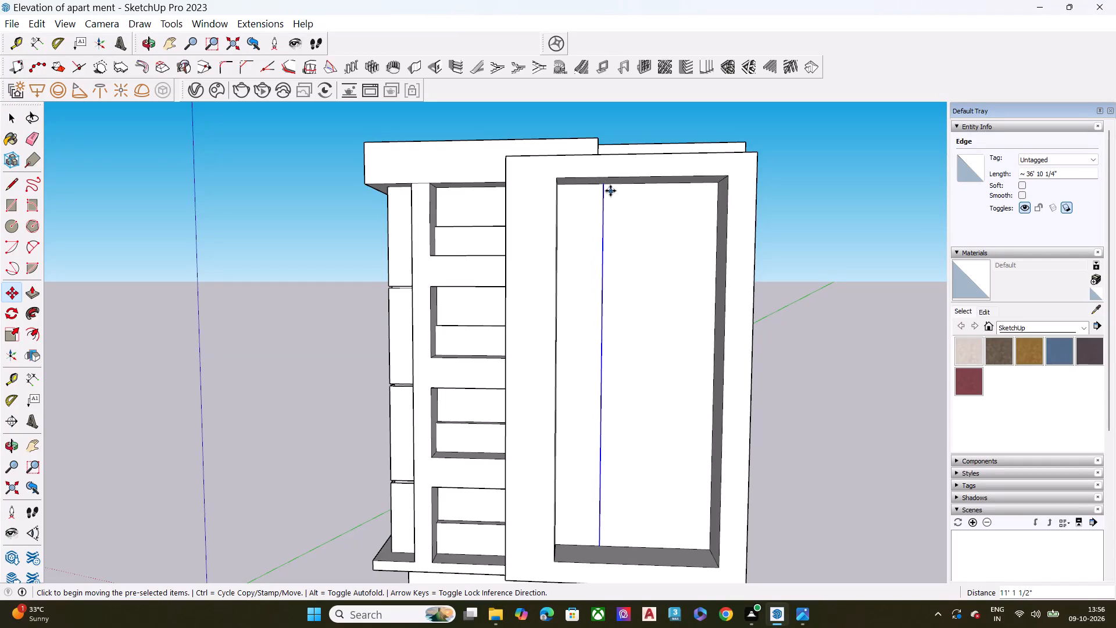
Copy the new vertical line back across the recess's back wall, away from the stacked windows, to outline a strip.
click(604, 186)
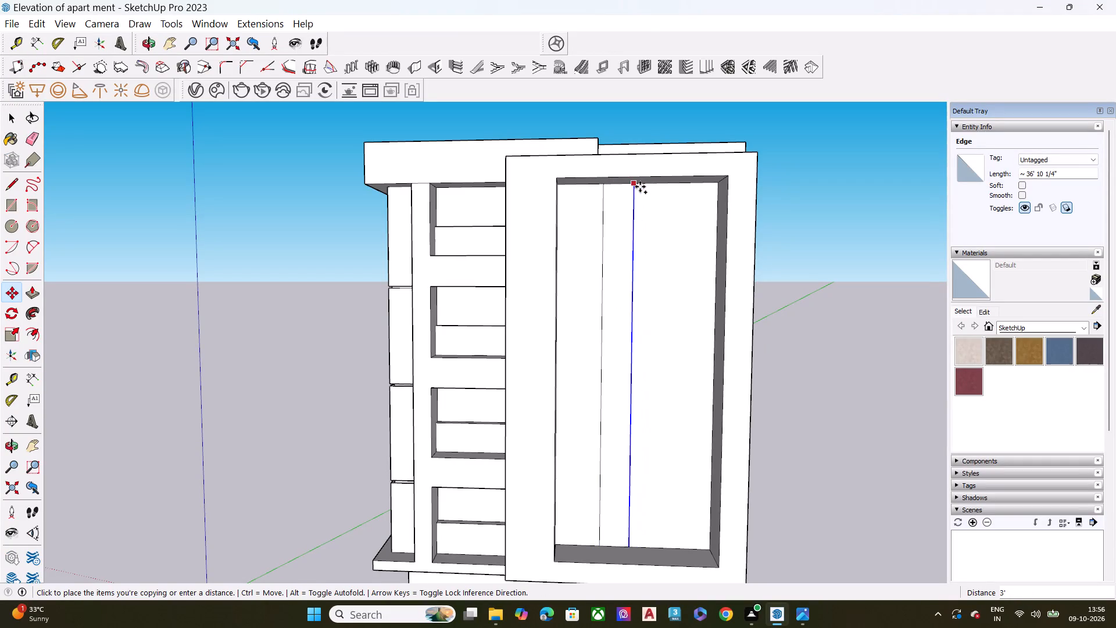
click(642, 186)
key(space)
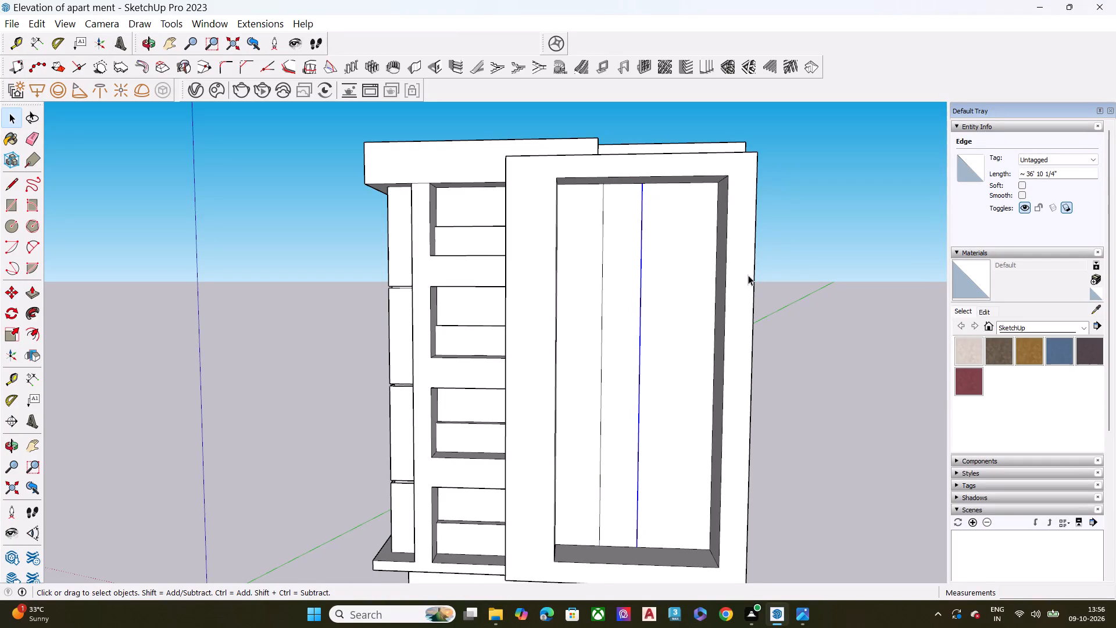
Pull the building's plain side face next to the large frame outward to widen that frame member.
middle_drag(748, 275, 901, 284)
middle_drag(757, 270, 455, 331)
key(space)
click(759, 276)
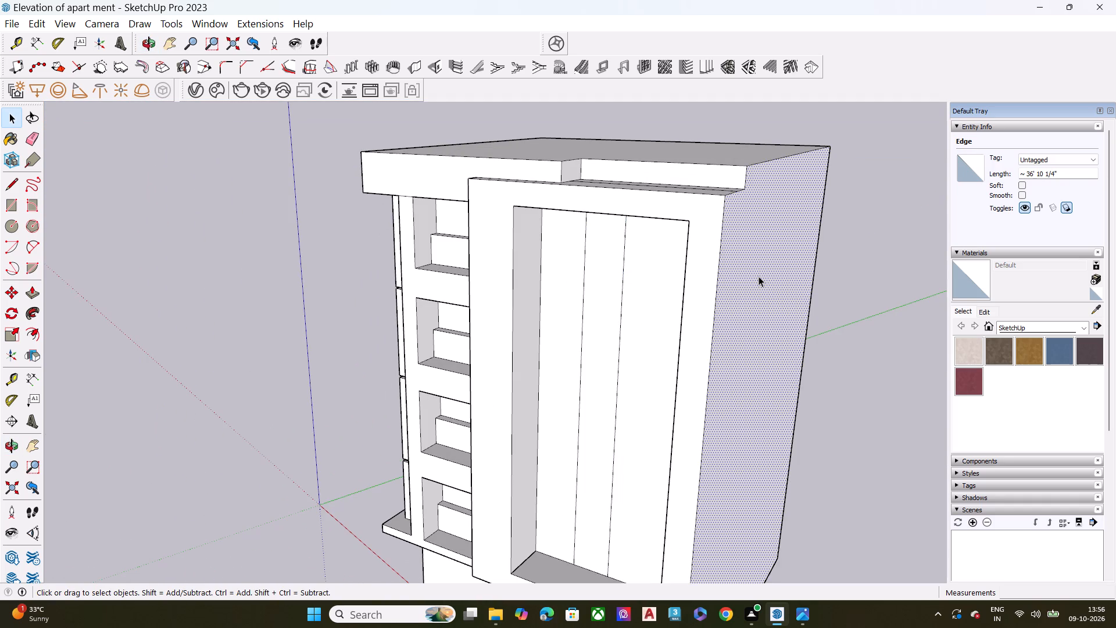
key(p)
click(759, 276)
click(797, 282)
key(space)
key(space)
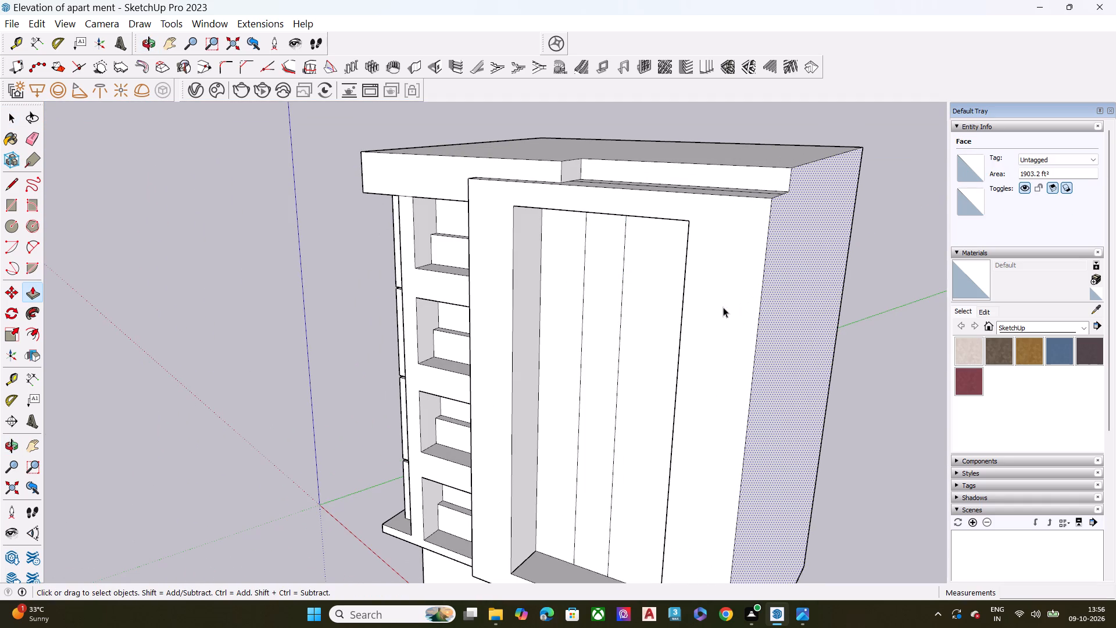
Push the recess's inner side face farthest from the stacked windows outward about 3' 10" to widen the opening.
middle_drag(768, 264, 941, 217)
key(space)
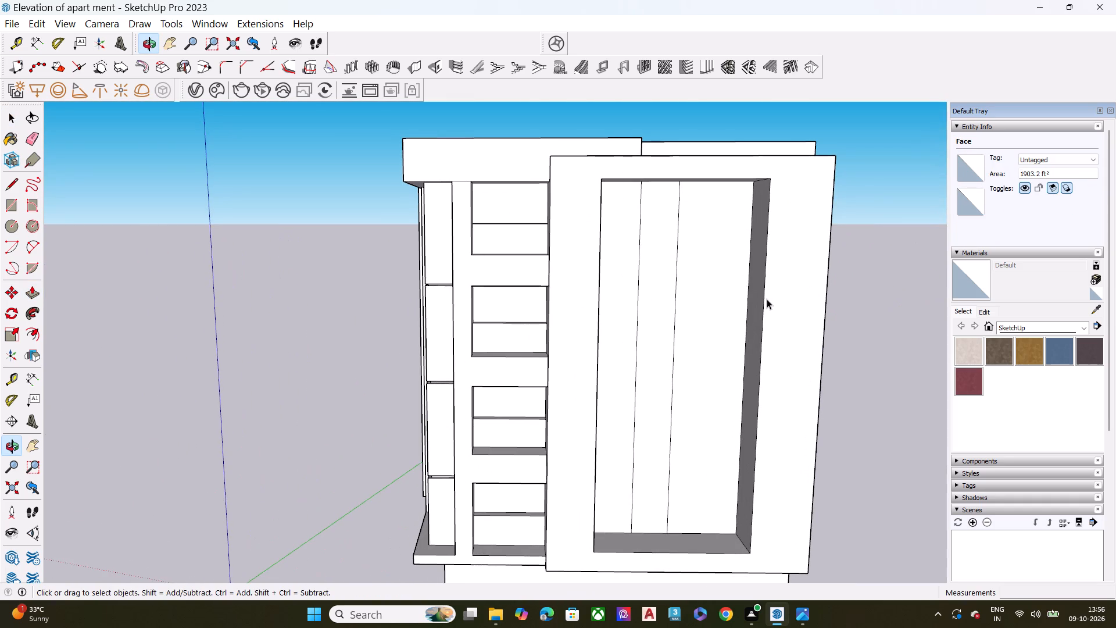
drag(759, 302, 877, 275)
click(869, 291)
middle_drag(799, 309, 934, 289)
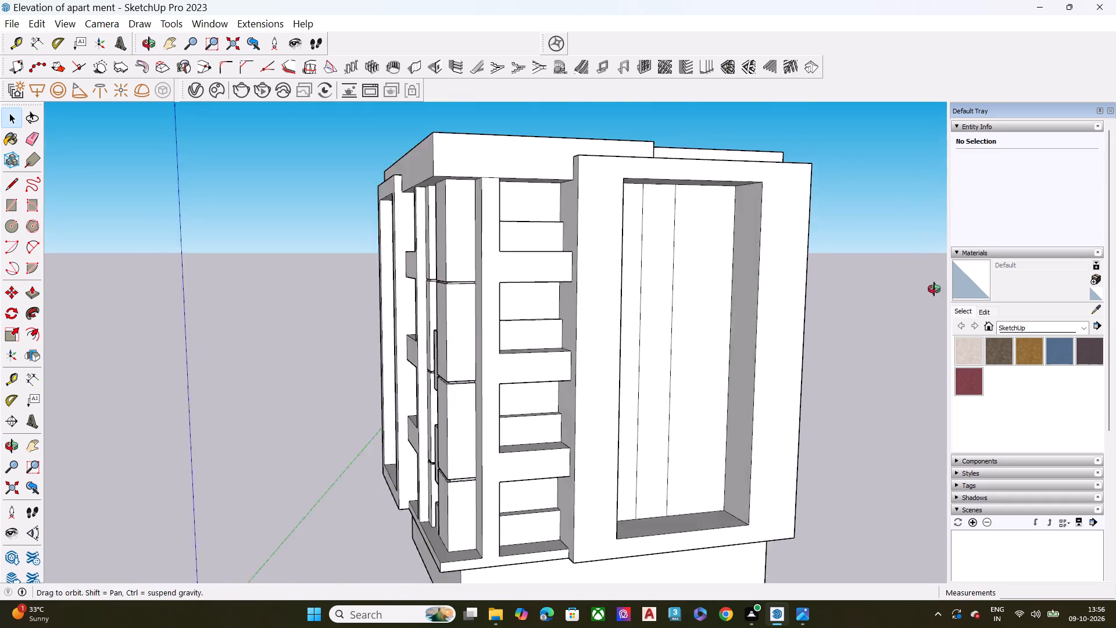
middle_drag(934, 289, 965, 284)
click(731, 323)
key(p)
click(732, 323)
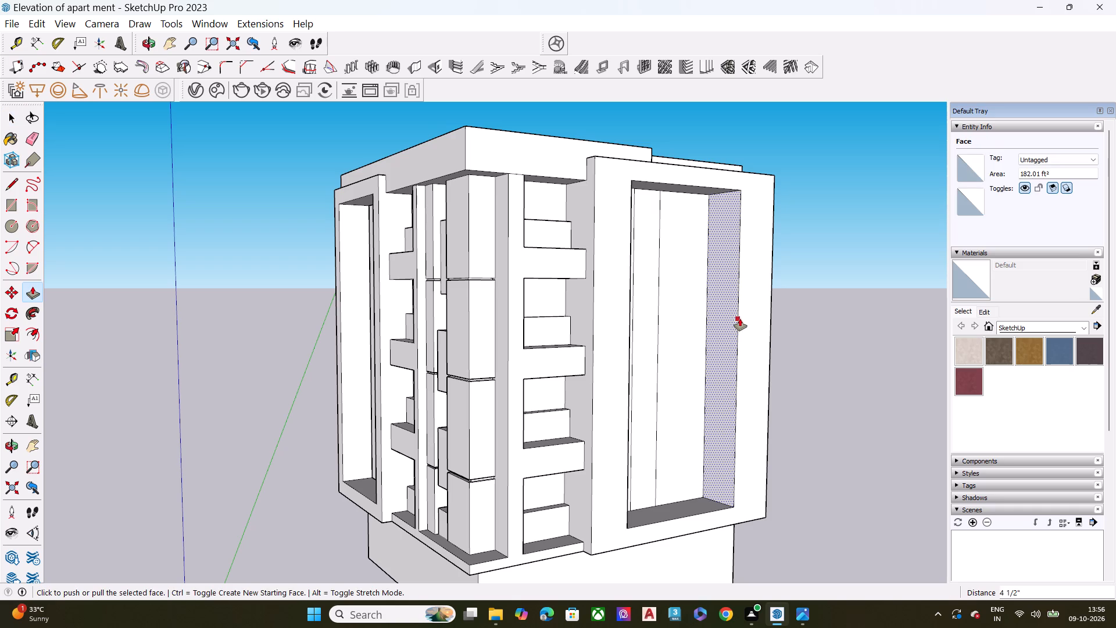
drag(724, 327, 747, 318)
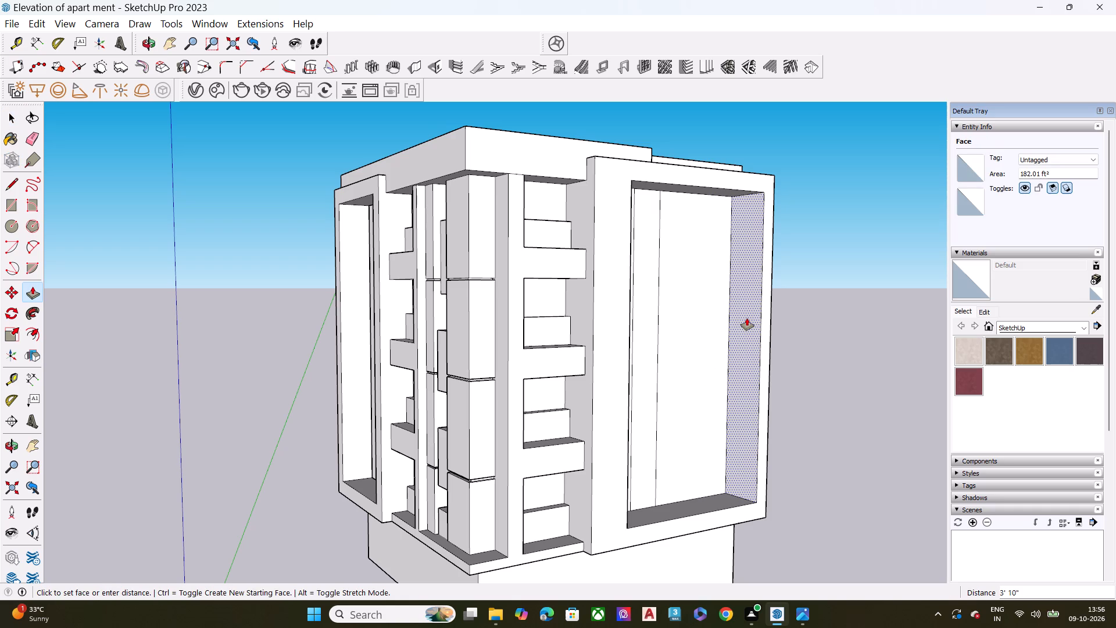
drag(747, 318, 745, 316)
click(745, 316)
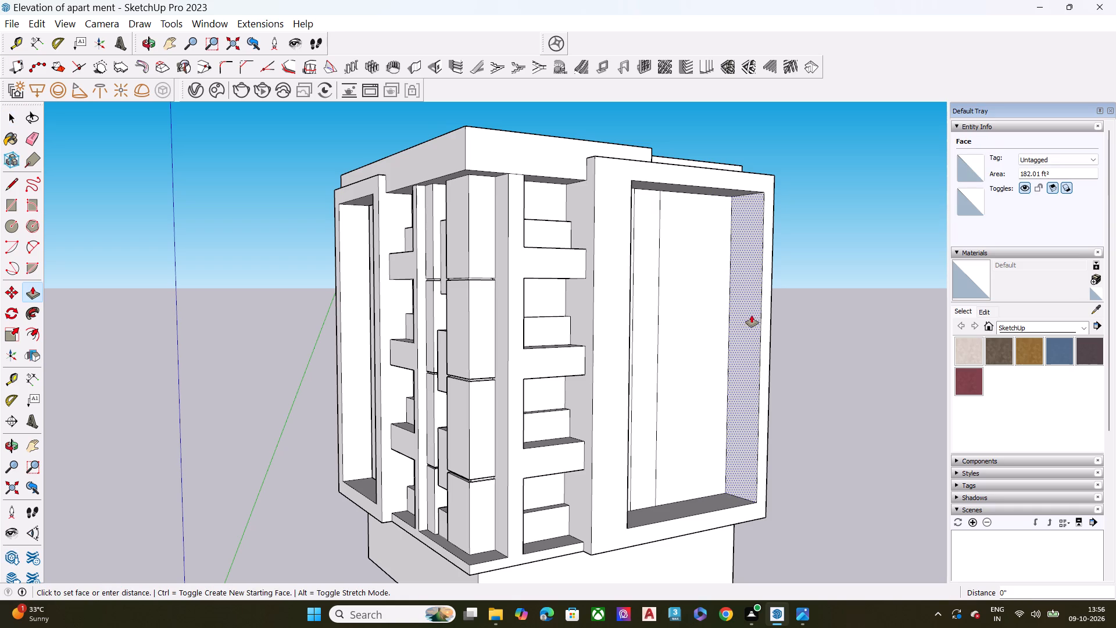
key(space)
Examine the widened large frame and its recess from several angles.
middle_drag(804, 293, 596, 323)
scroll(711, 273, down, 9)
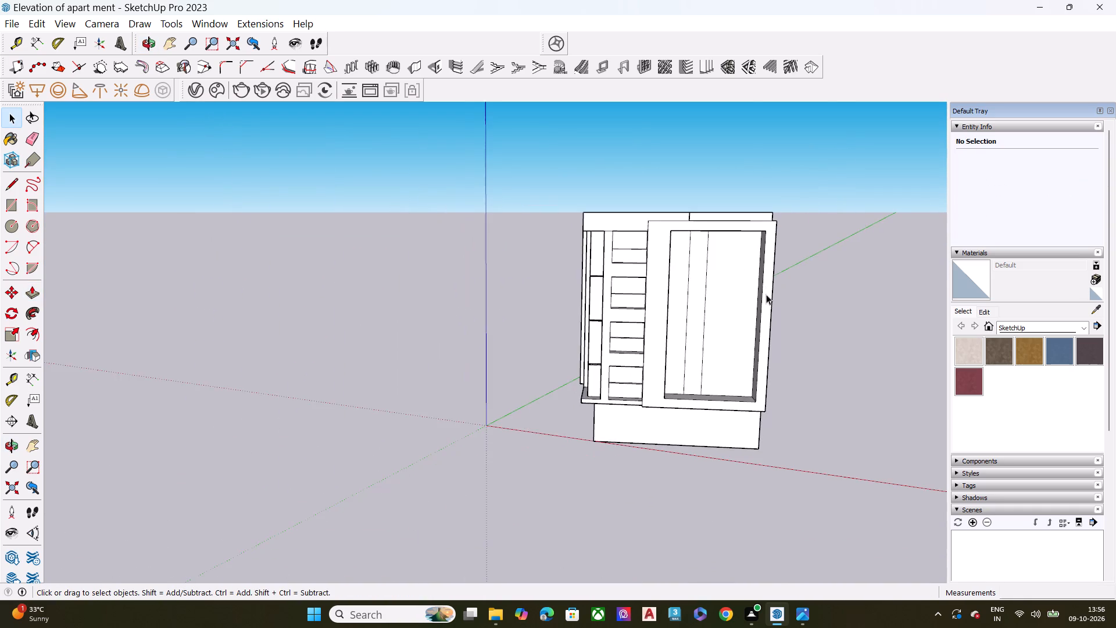
scroll(766, 294, up, 6)
middle_drag(684, 303, 794, 301)
scroll(771, 355, up, 5)
scroll(718, 223, down, 5)
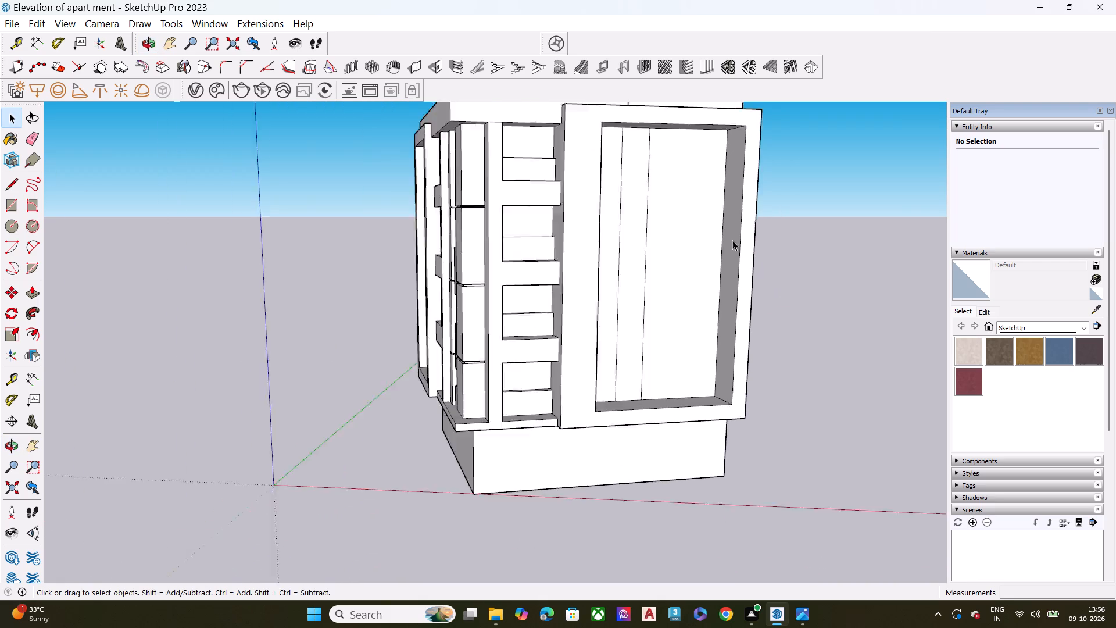
scroll(732, 240, down, 3)
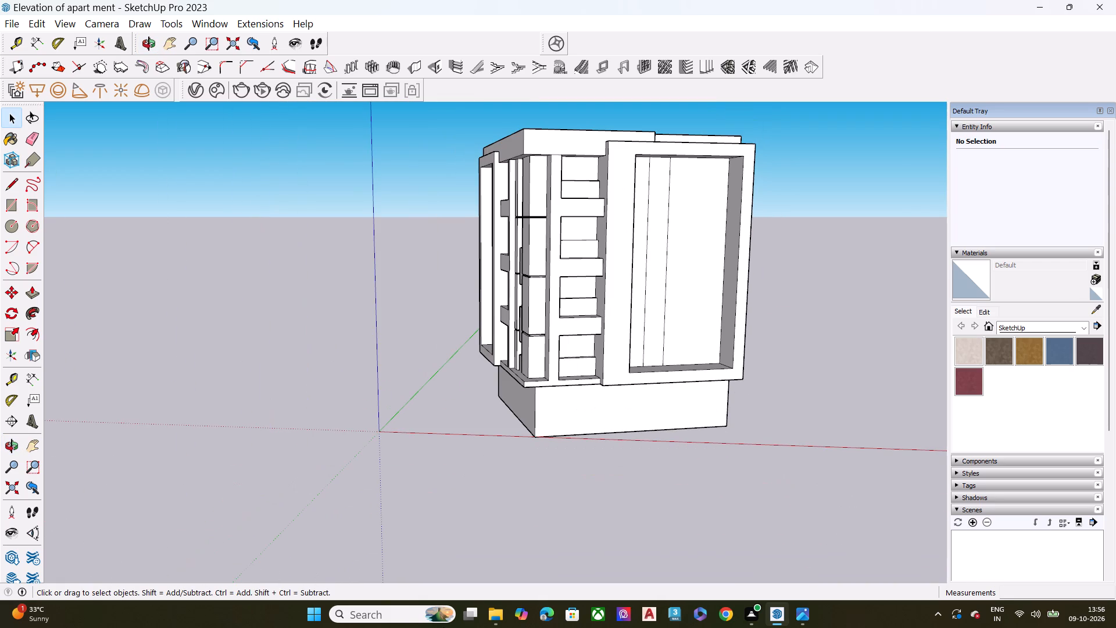
right_drag(785, 0, 771, 125)
scroll(651, 166, up, 5)
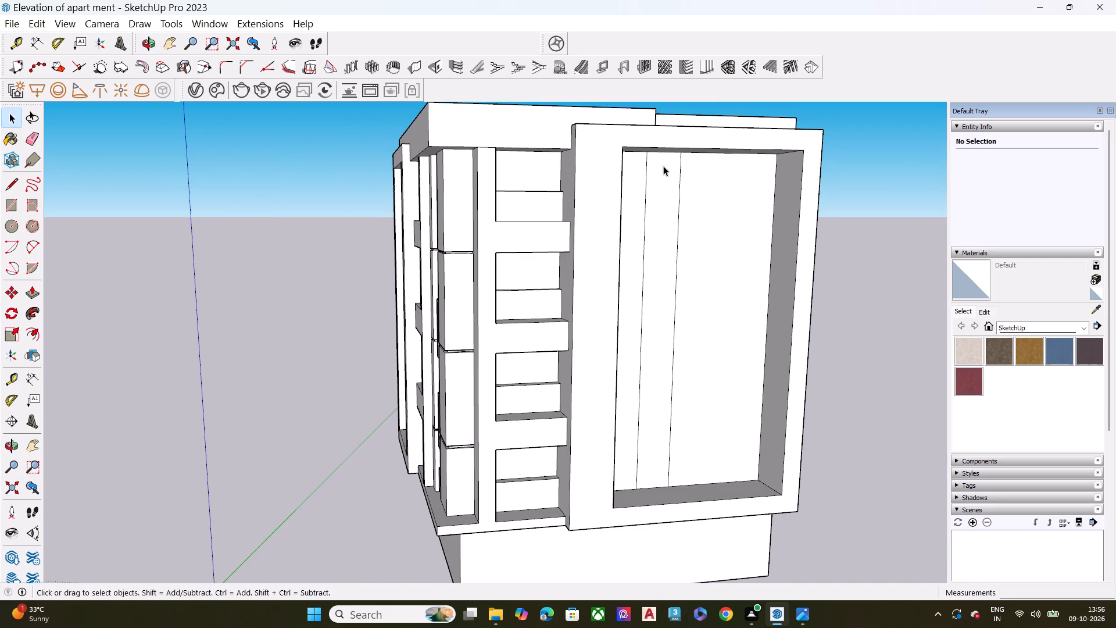
middle_drag(666, 338, 757, 289)
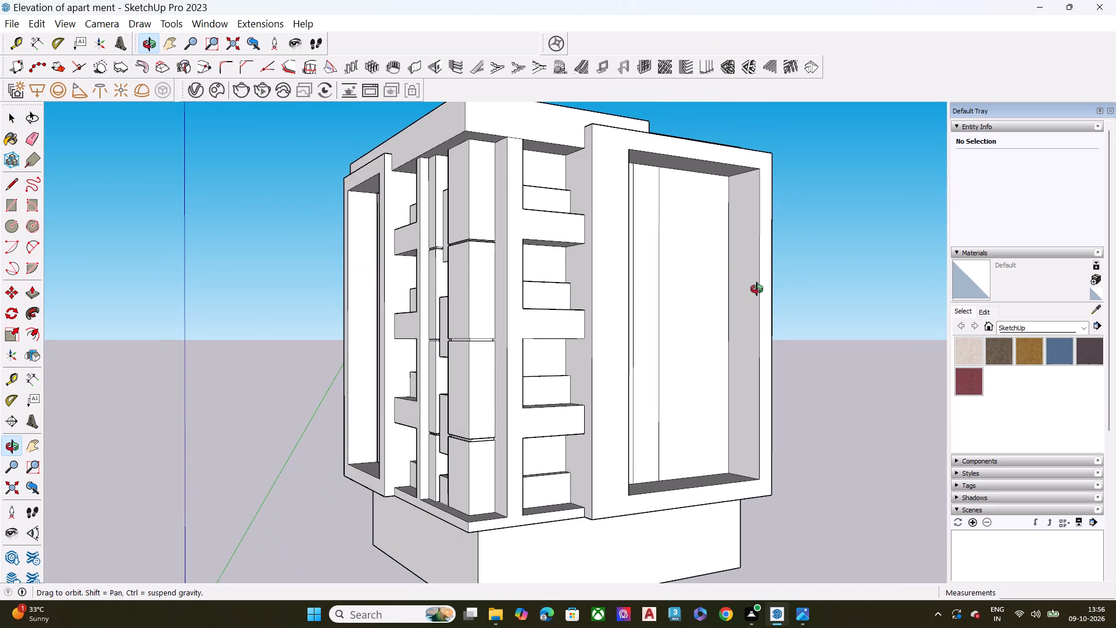
middle_drag(757, 289, 704, 295)
scroll(783, 281, down, 7)
middle_drag(734, 350, 779, 344)
scroll(764, 314, up, 5)
middle_drag(722, 290, 700, 304)
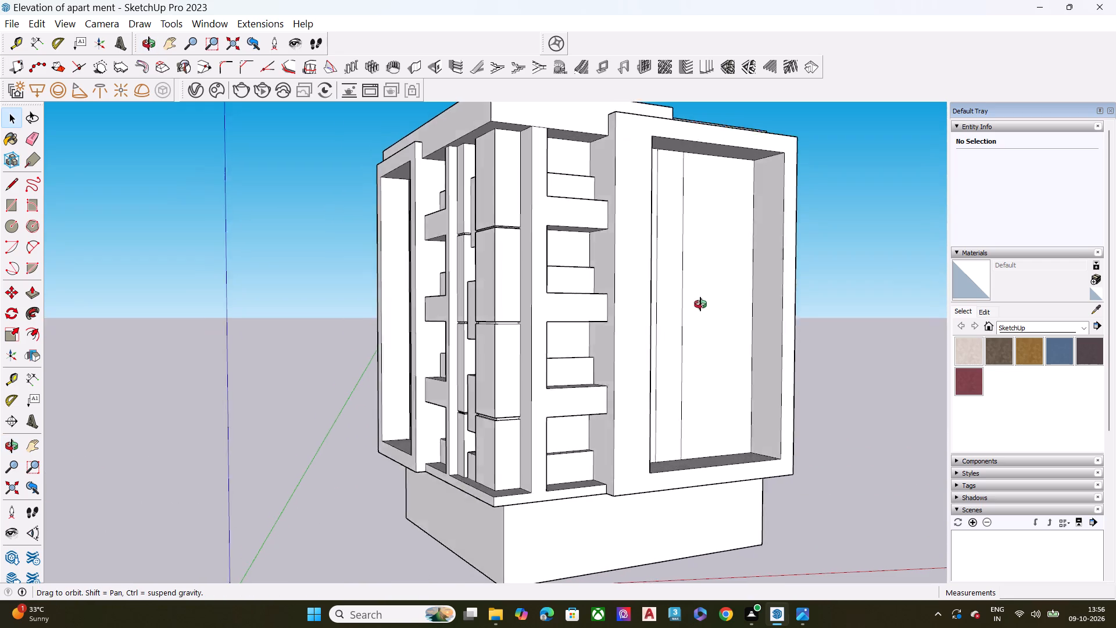
Delete the strip's vertical line farther from the stacked windows on the recess's back wall.
middle_drag(700, 304, 580, 315)
scroll(632, 298, up, 4)
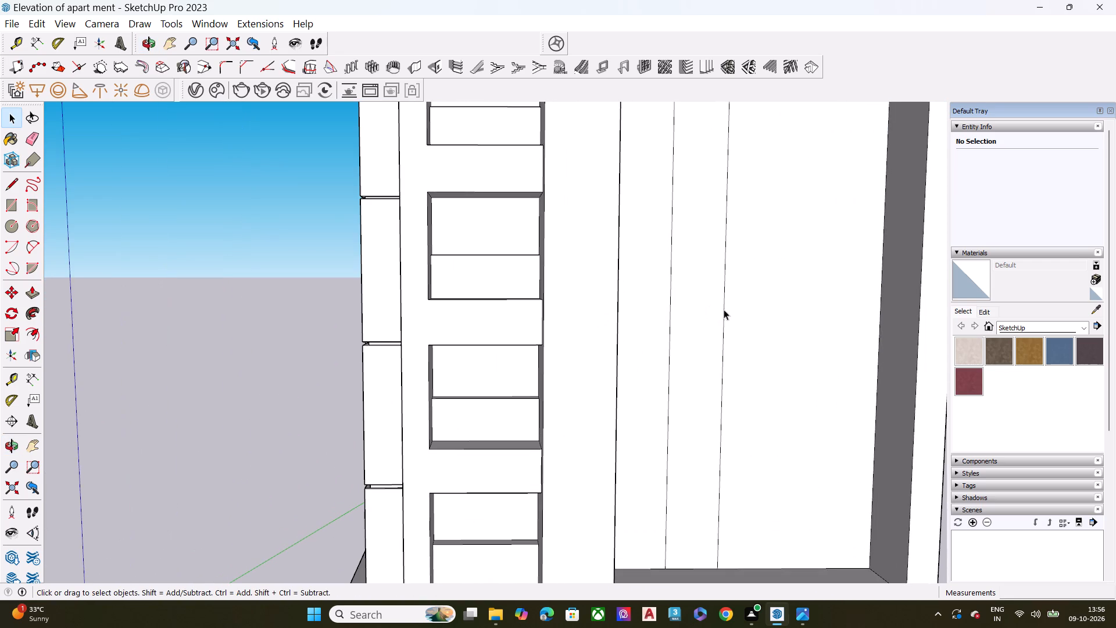
click(724, 309)
key(Delete)
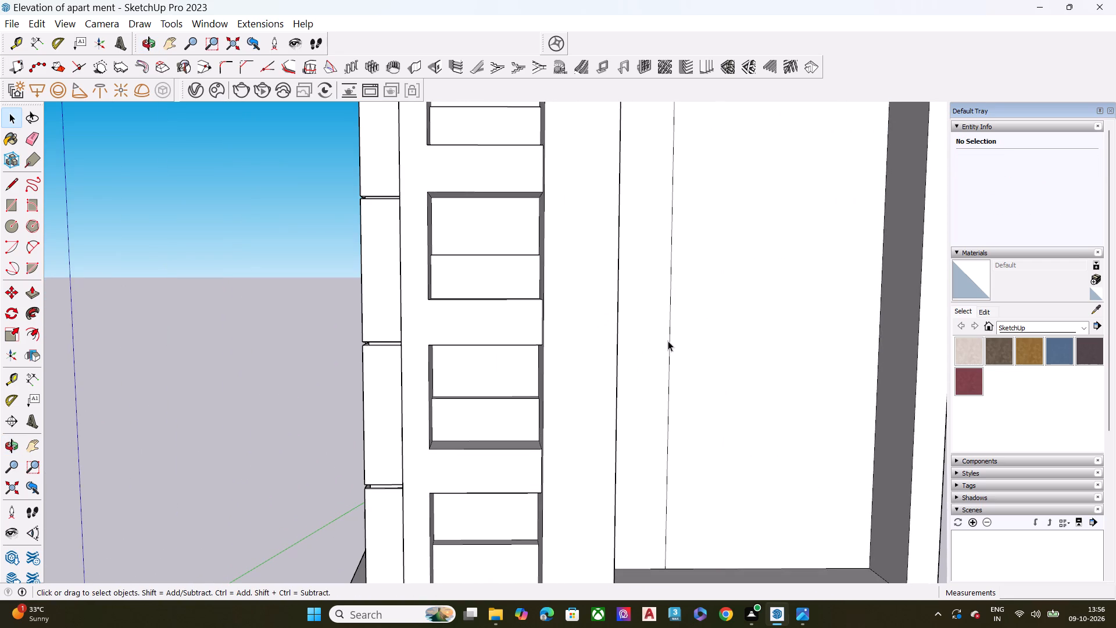
Move the remaining vertical line across the recess's back wall away from the stacked windows to widen the strip.
click(669, 341)
key(m)
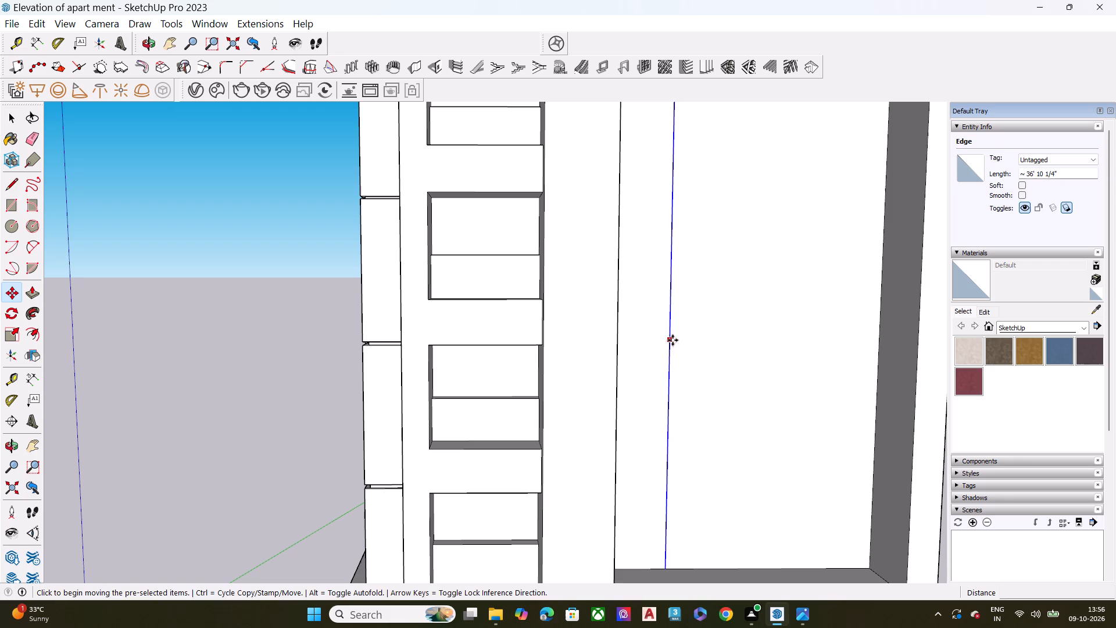
click(673, 340)
click(709, 340)
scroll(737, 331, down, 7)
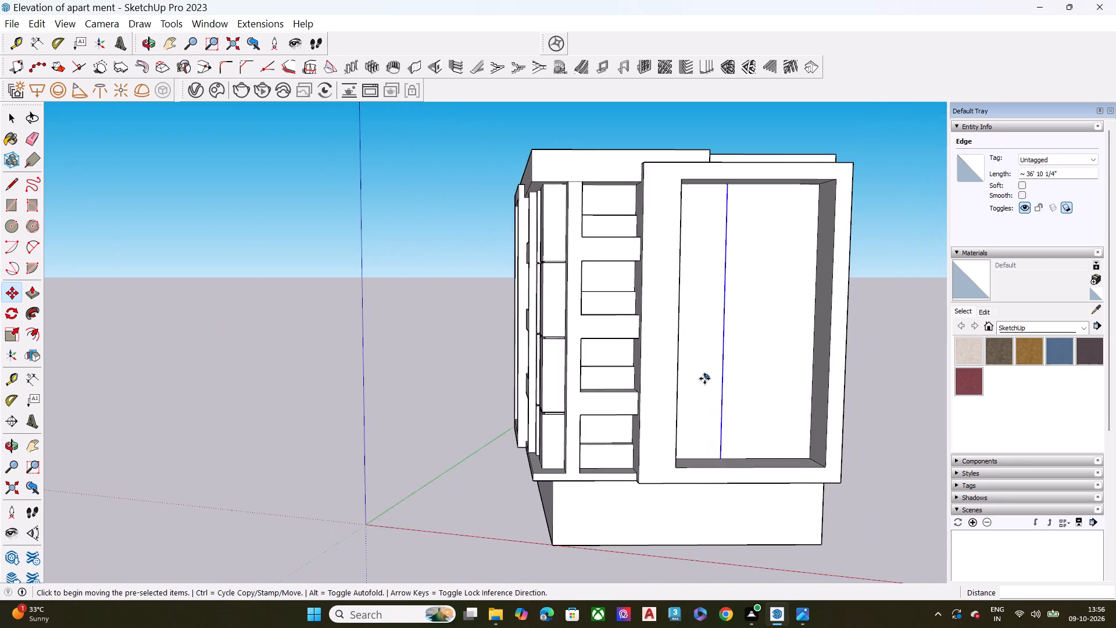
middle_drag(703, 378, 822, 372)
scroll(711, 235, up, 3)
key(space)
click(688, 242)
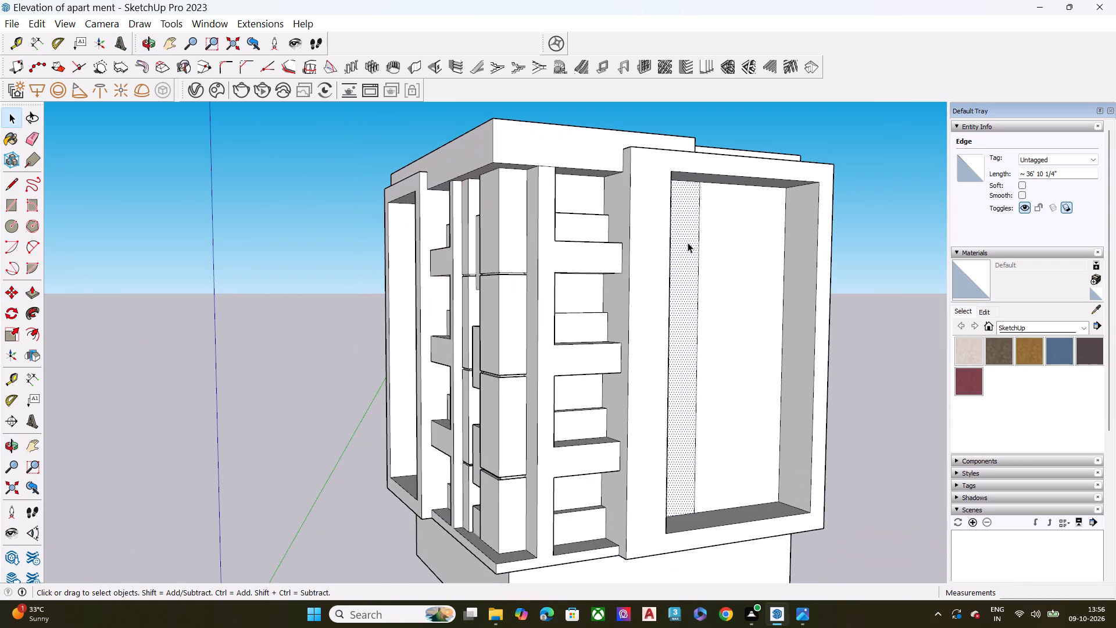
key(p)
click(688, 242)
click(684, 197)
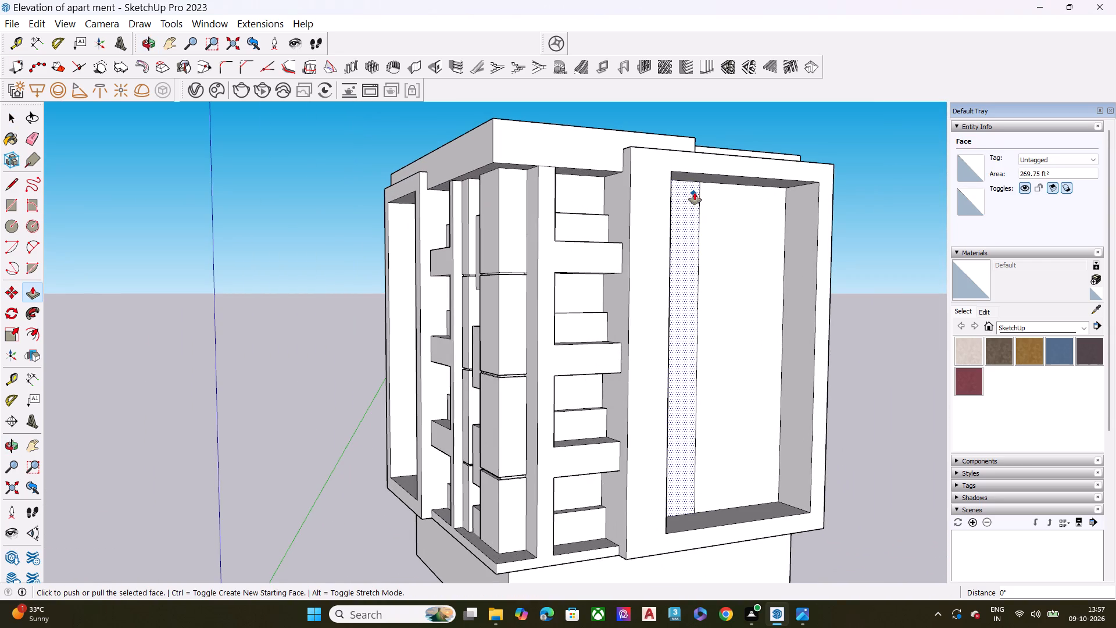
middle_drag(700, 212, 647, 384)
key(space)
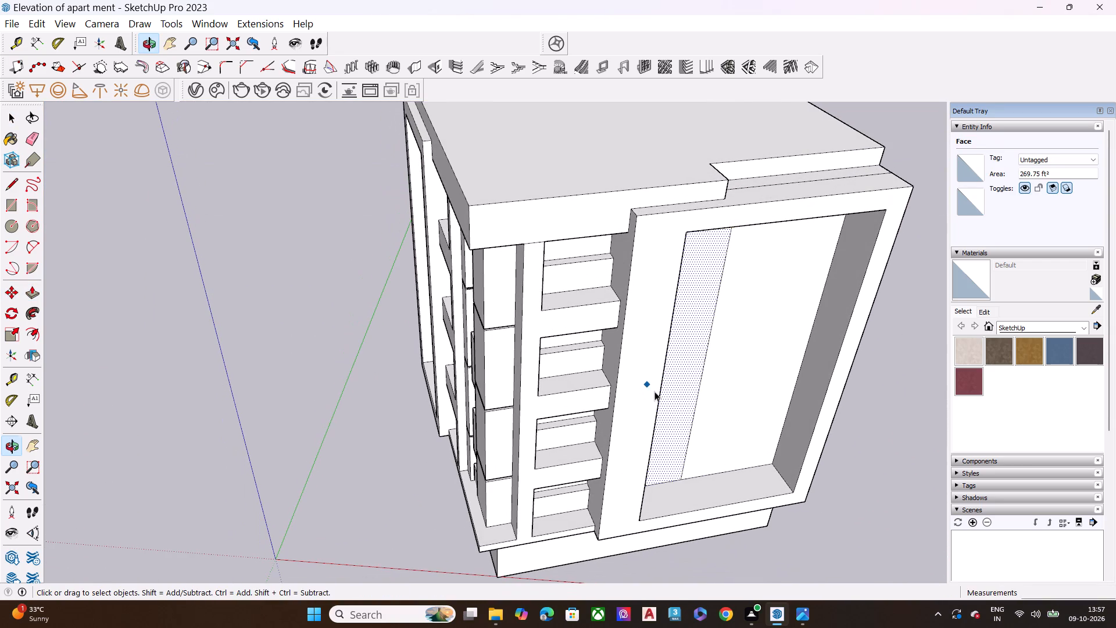
Pull the strip between the vertical line and the recess's near side out 4' 11 1/4", flush with the frame's front.
key(space)
click(692, 372)
key(p)
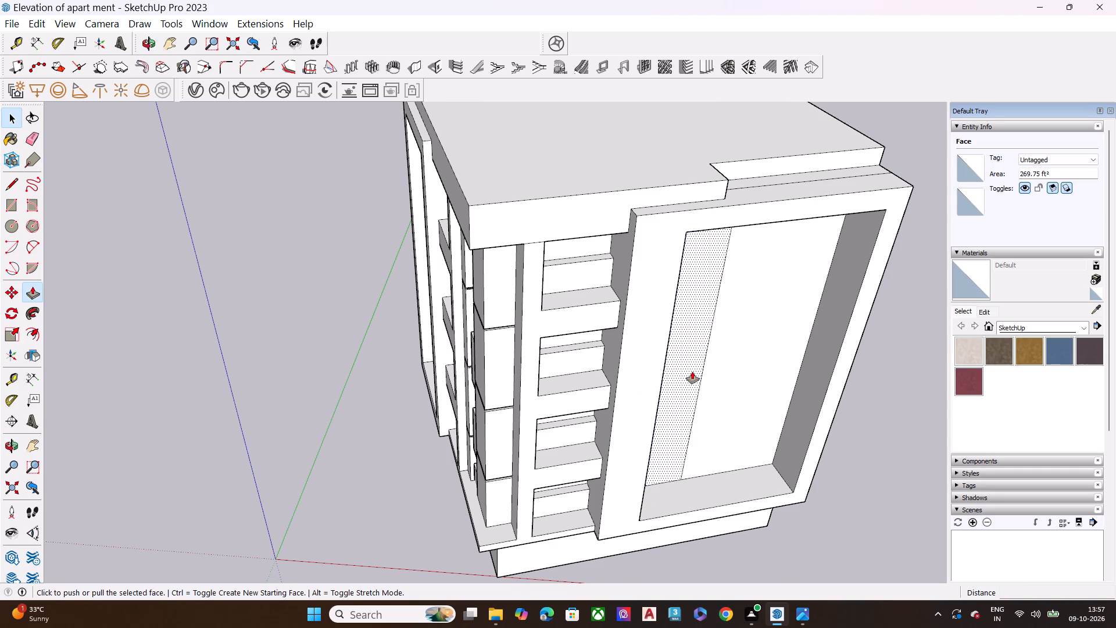
click(692, 372)
key(Escape)
click(680, 420)
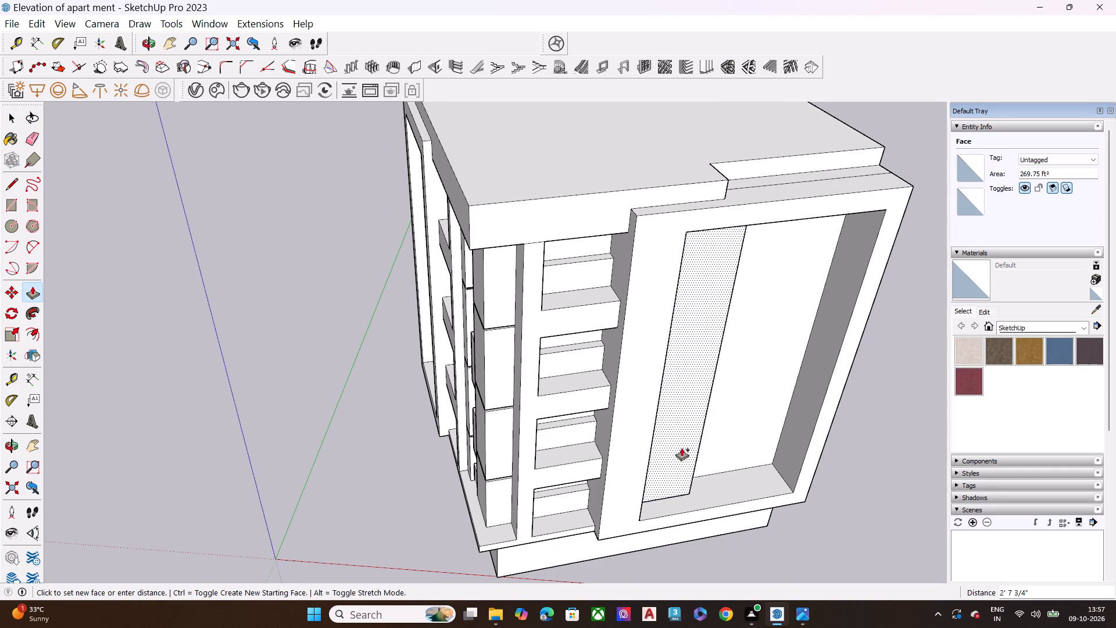
click(709, 262)
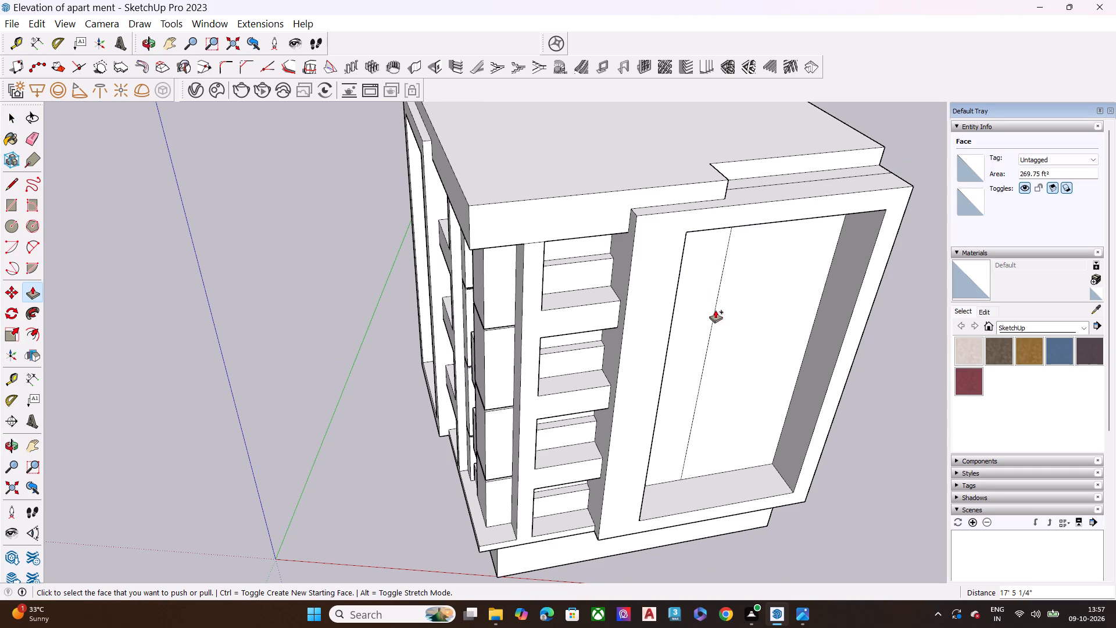
click(673, 453)
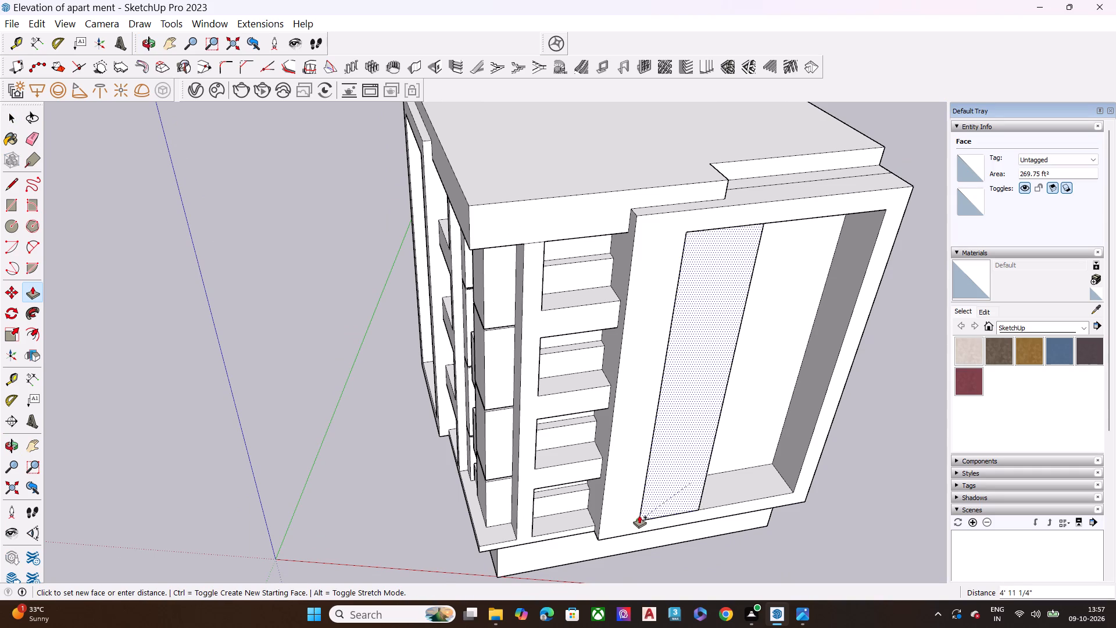
click(639, 516)
key(space)
Examine the extruded strip within the large frame against the rest of the facade from several angles.
middle_drag(677, 476, 806, 198)
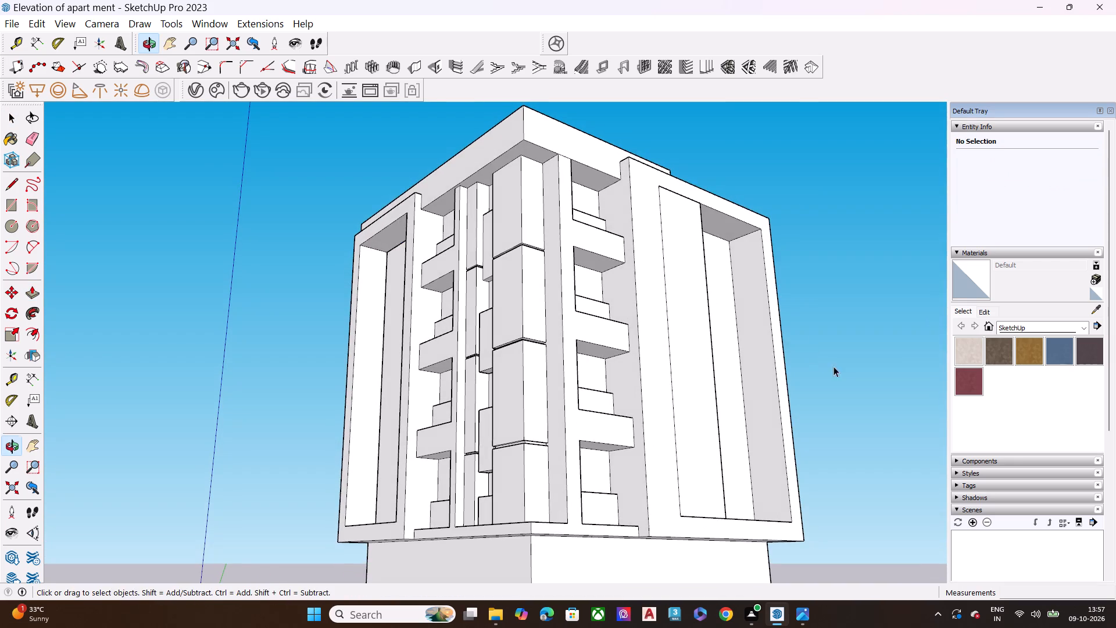
middle_drag(834, 366, 795, 449)
scroll(785, 433, up, 1)
scroll(594, 321, down, 5)
scroll(607, 317, up, 1)
scroll(610, 317, down, 3)
middle_drag(623, 371, 670, 392)
scroll(668, 358, up, 2)
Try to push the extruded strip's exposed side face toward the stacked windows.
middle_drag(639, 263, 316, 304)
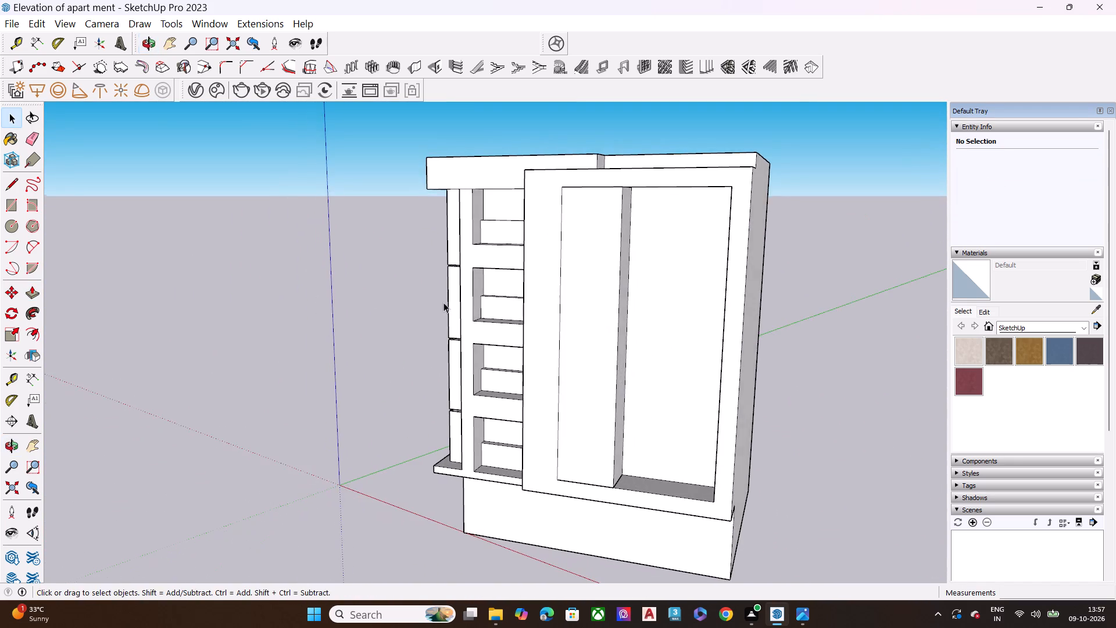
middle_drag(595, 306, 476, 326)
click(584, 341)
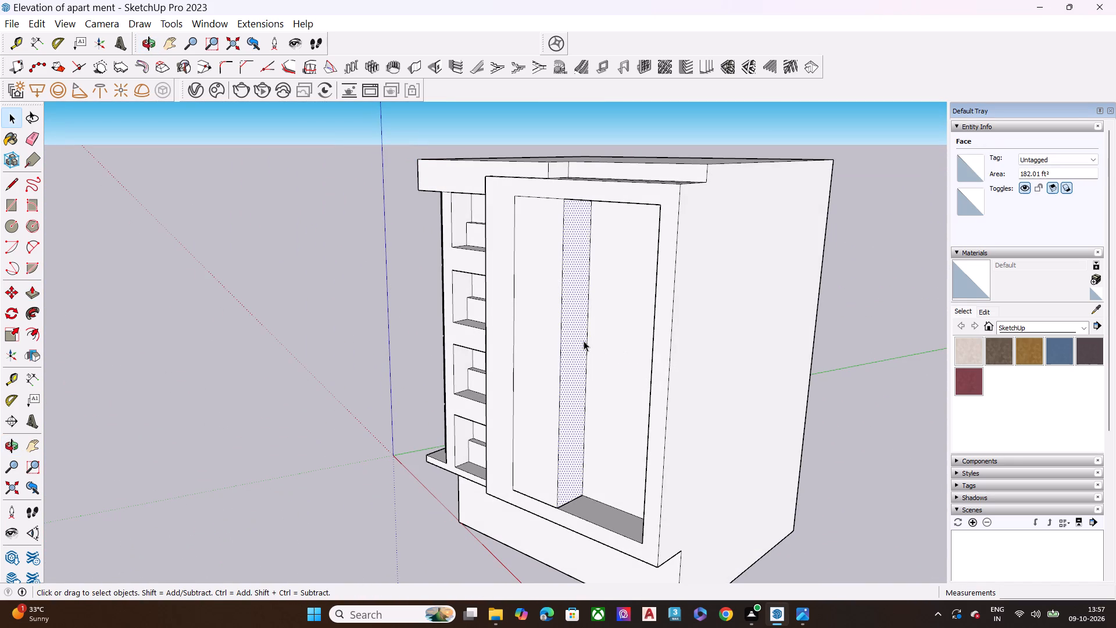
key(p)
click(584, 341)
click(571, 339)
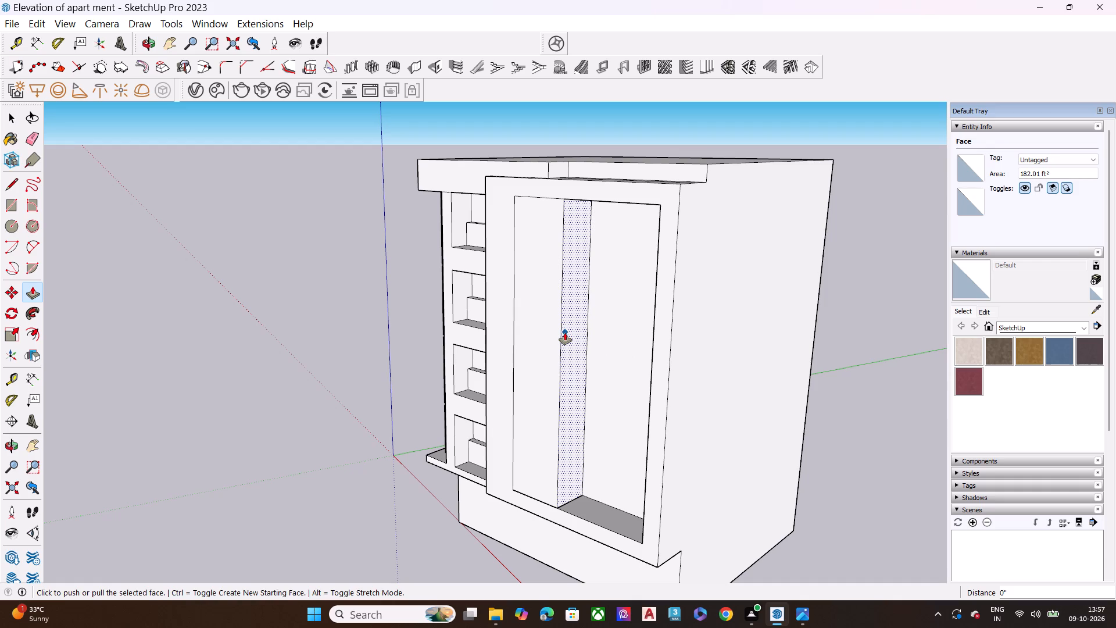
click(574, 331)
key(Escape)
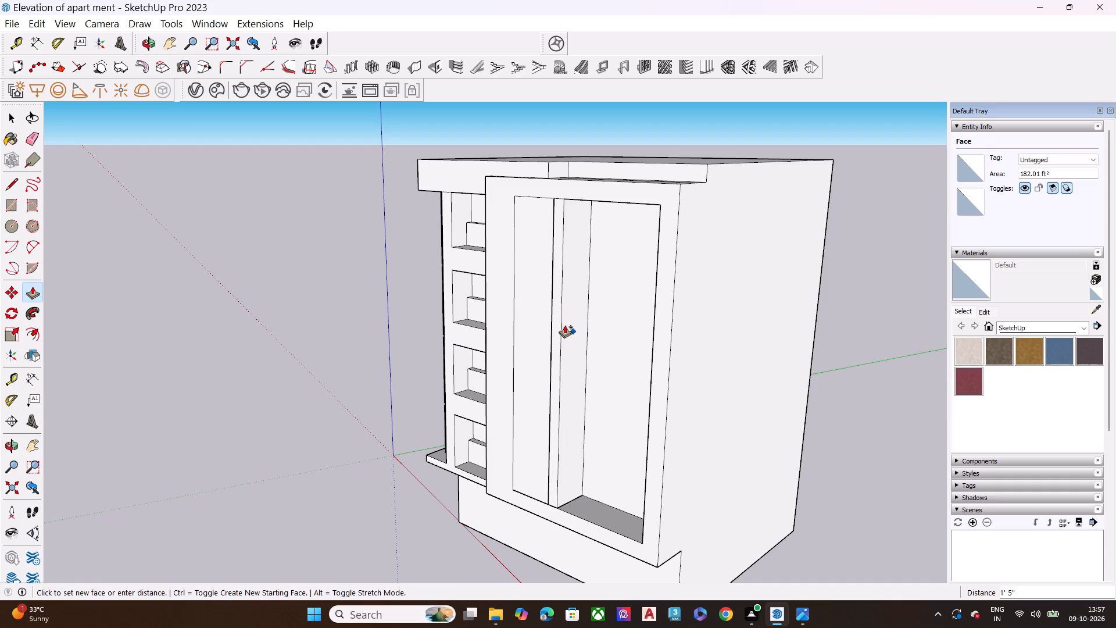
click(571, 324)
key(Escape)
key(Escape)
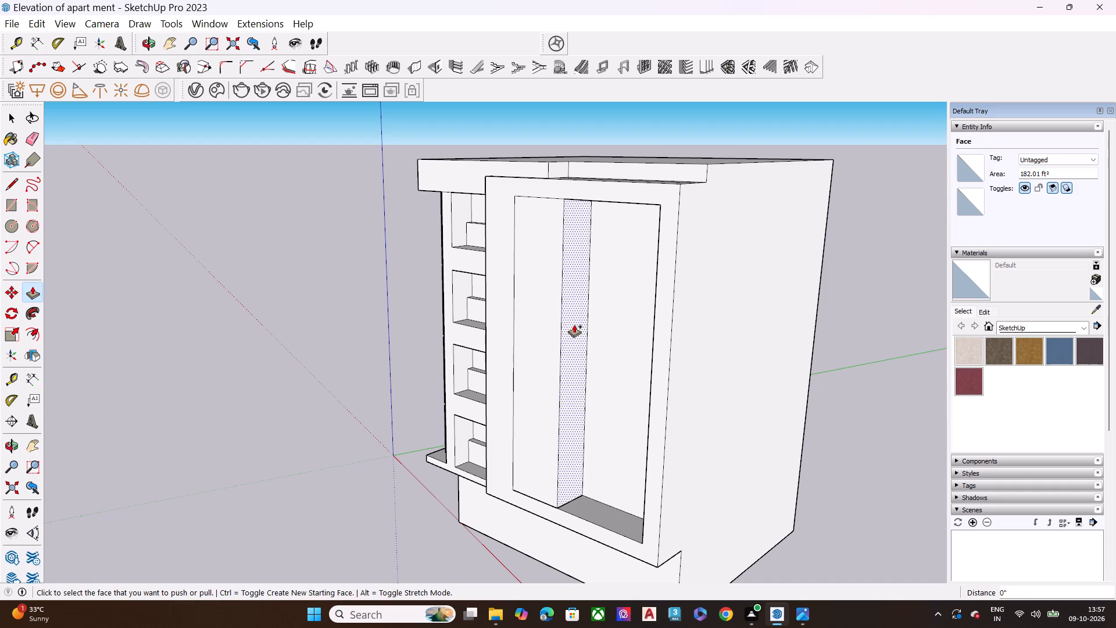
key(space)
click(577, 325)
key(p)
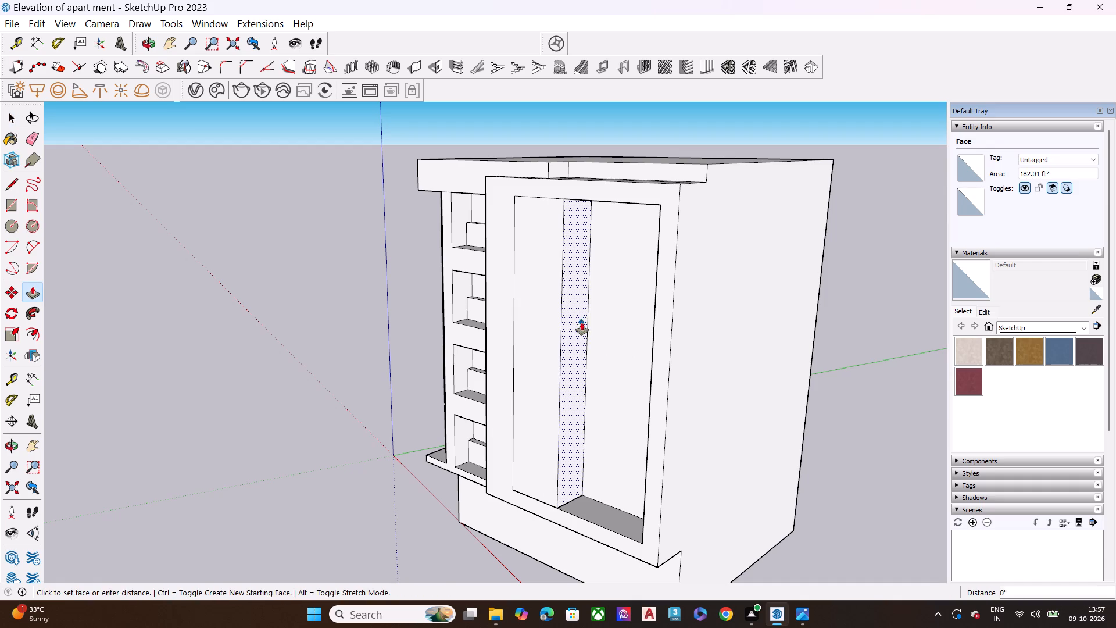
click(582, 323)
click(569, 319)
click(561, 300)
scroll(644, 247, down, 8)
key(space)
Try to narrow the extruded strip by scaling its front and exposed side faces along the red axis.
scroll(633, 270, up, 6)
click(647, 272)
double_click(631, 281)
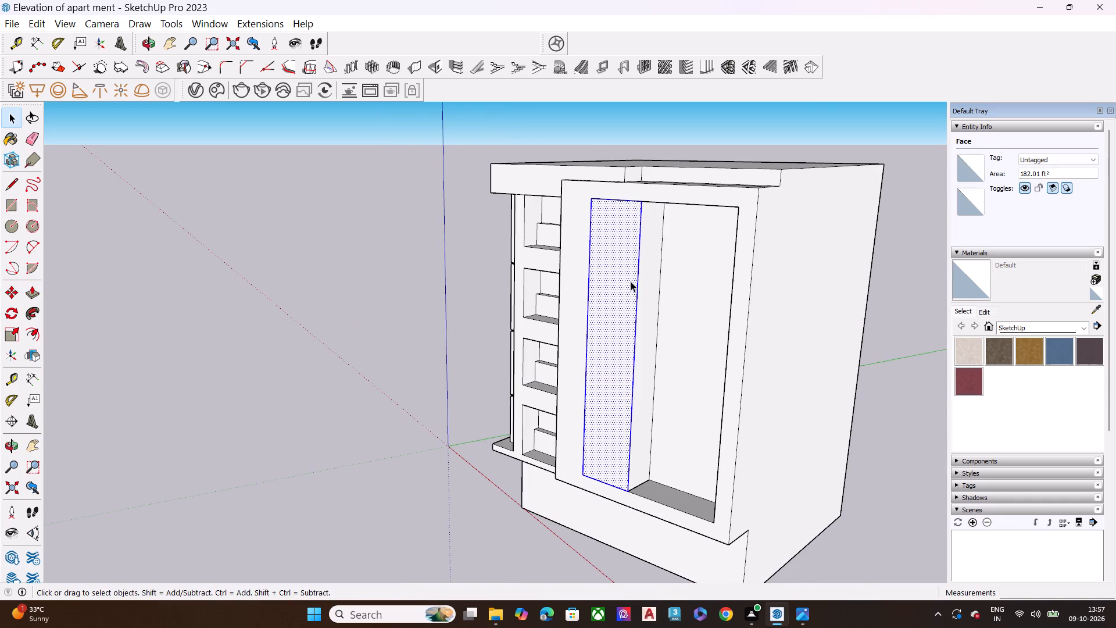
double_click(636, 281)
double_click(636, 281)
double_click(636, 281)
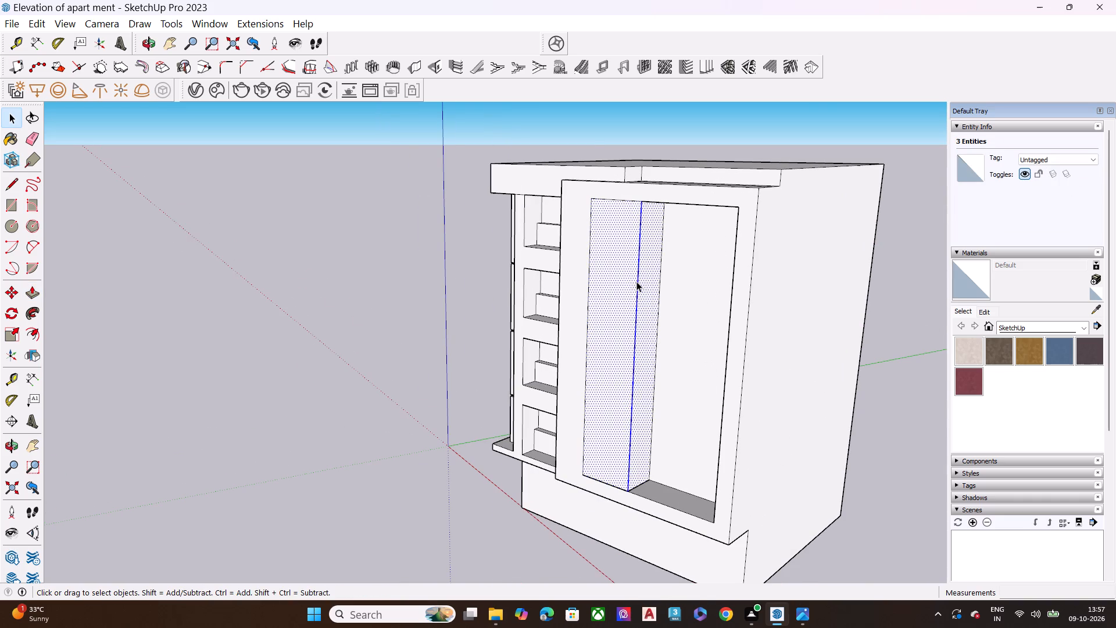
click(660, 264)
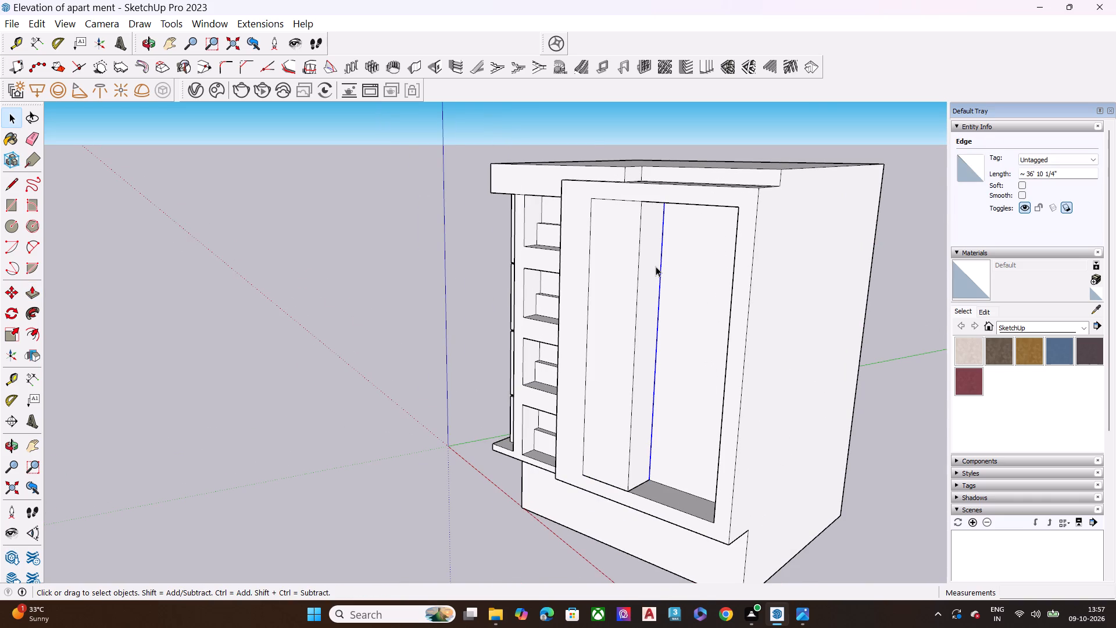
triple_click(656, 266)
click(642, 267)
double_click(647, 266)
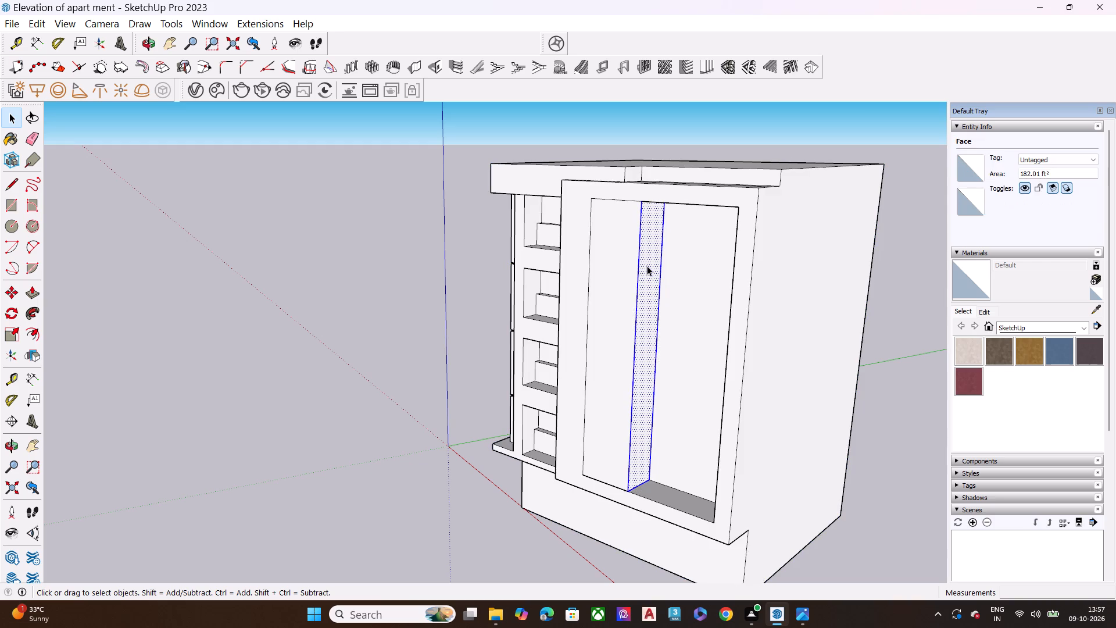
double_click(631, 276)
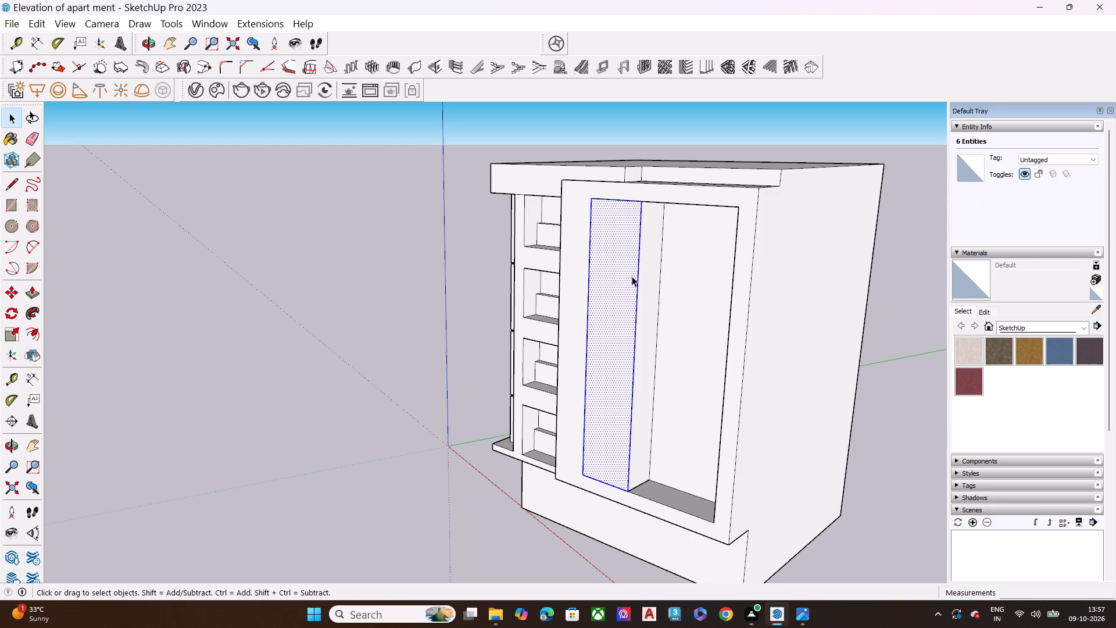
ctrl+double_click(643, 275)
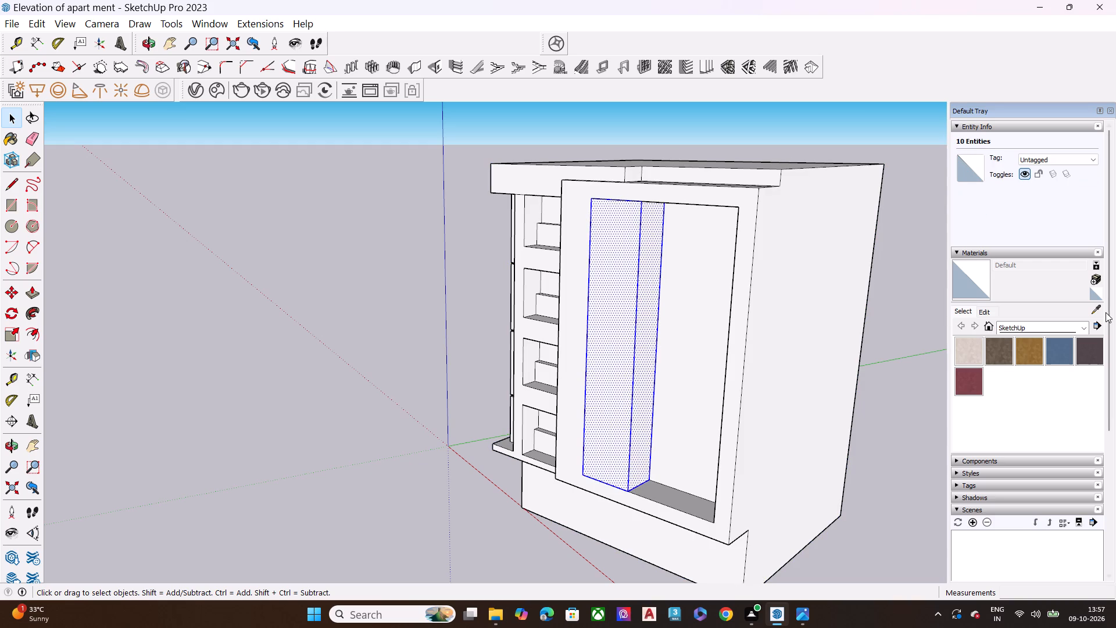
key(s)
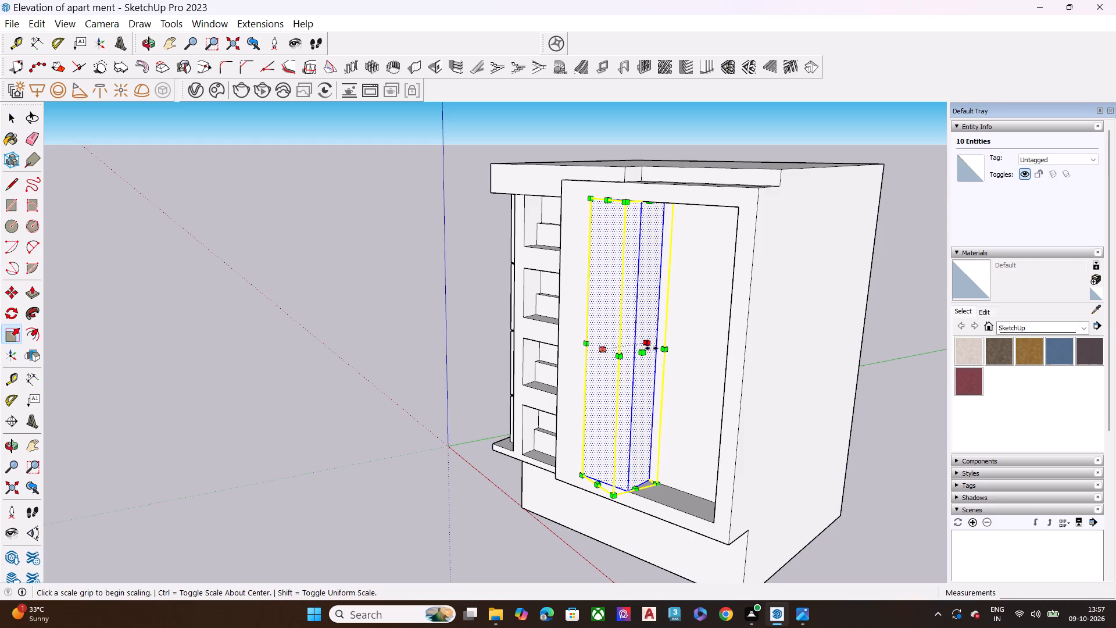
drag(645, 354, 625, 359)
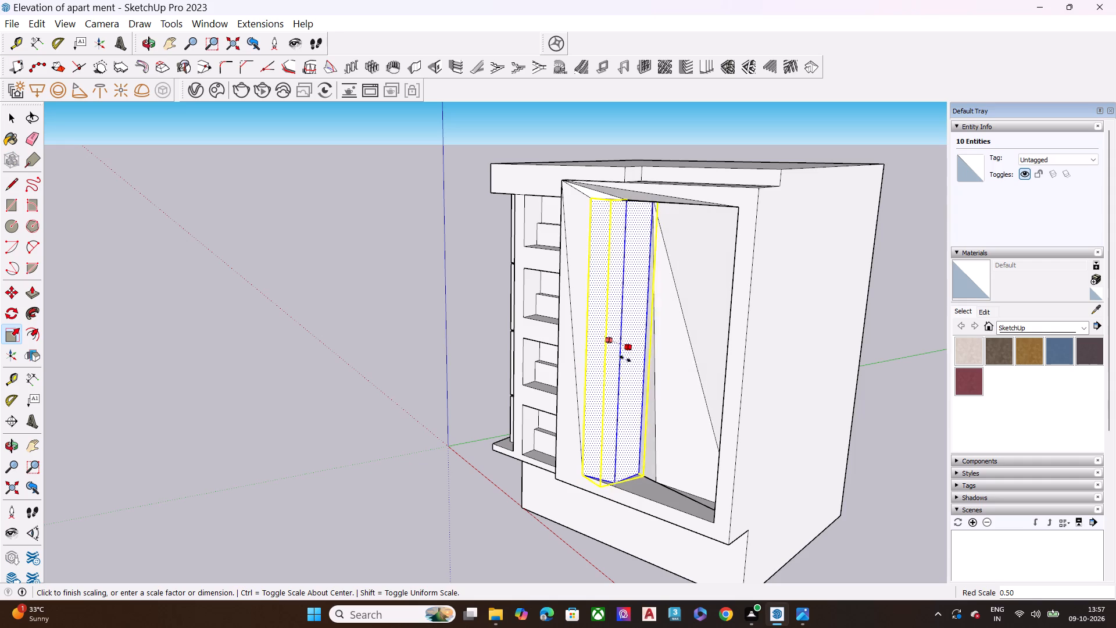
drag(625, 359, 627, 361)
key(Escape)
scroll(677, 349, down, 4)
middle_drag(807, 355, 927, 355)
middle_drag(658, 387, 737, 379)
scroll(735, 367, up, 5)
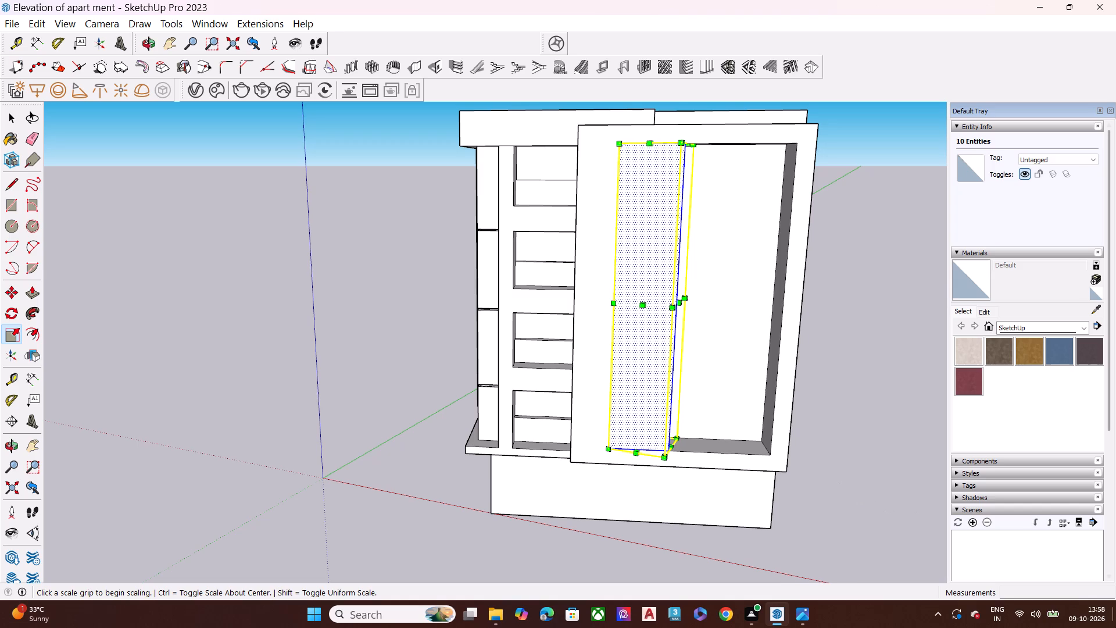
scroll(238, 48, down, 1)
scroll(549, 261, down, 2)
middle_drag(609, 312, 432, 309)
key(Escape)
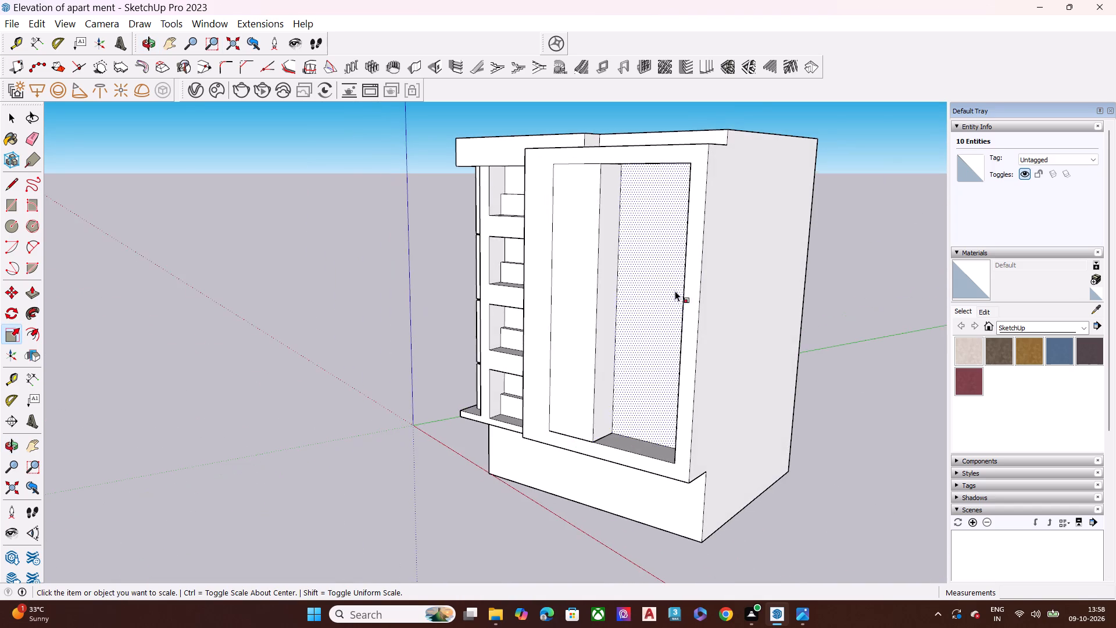
Push the strip's front face back 6" from the large frame's front.
scroll(563, 281, up, 4)
click(623, 291)
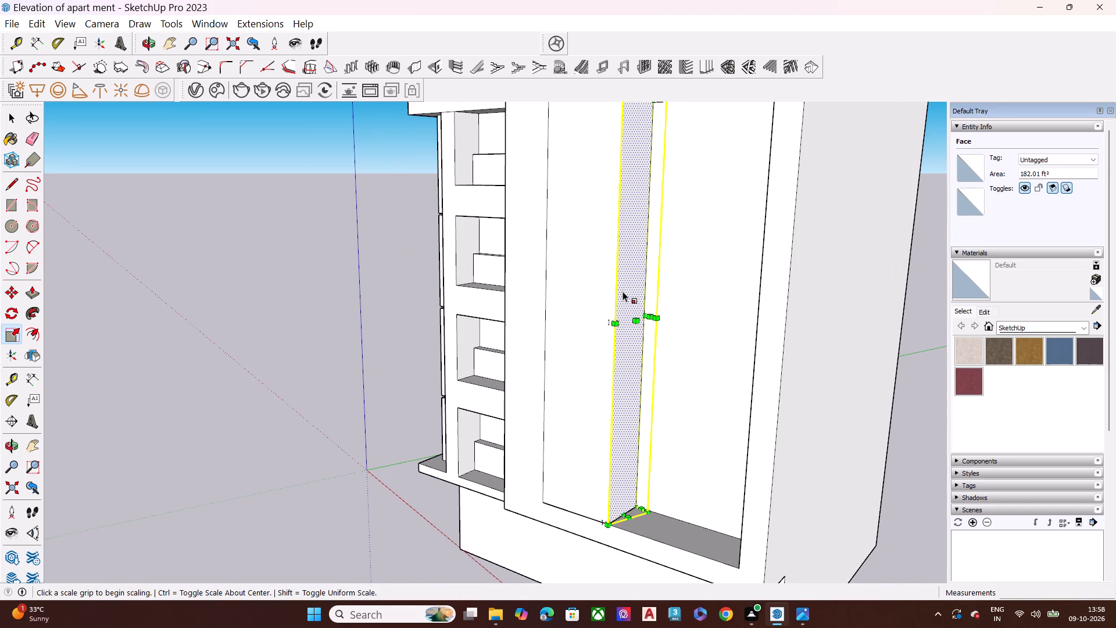
key(p)
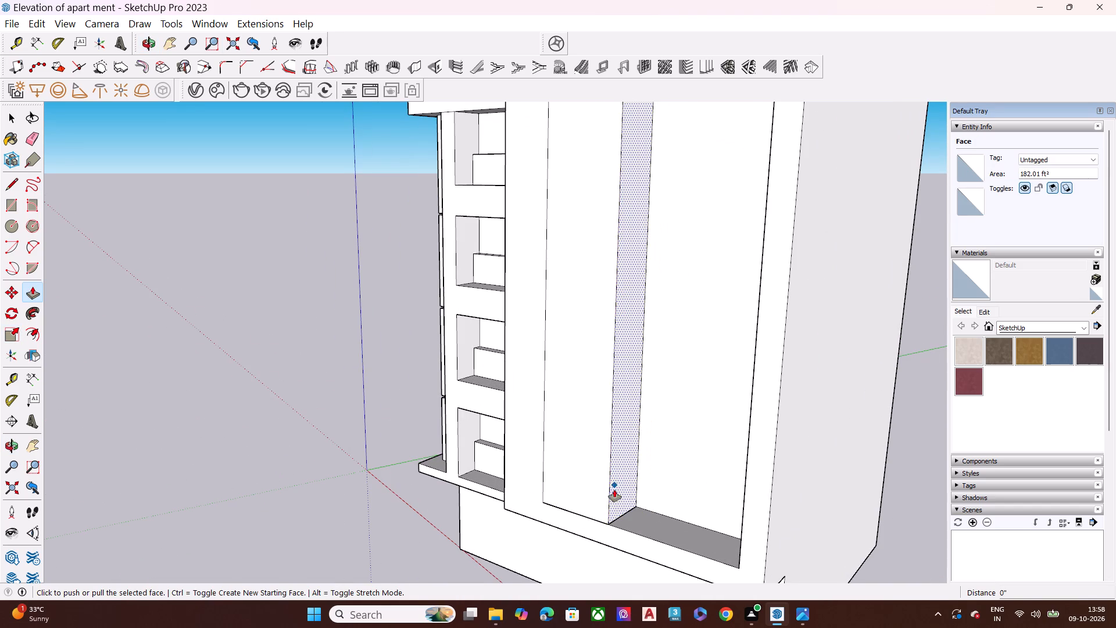
click(619, 505)
drag(627, 502, 582, 471)
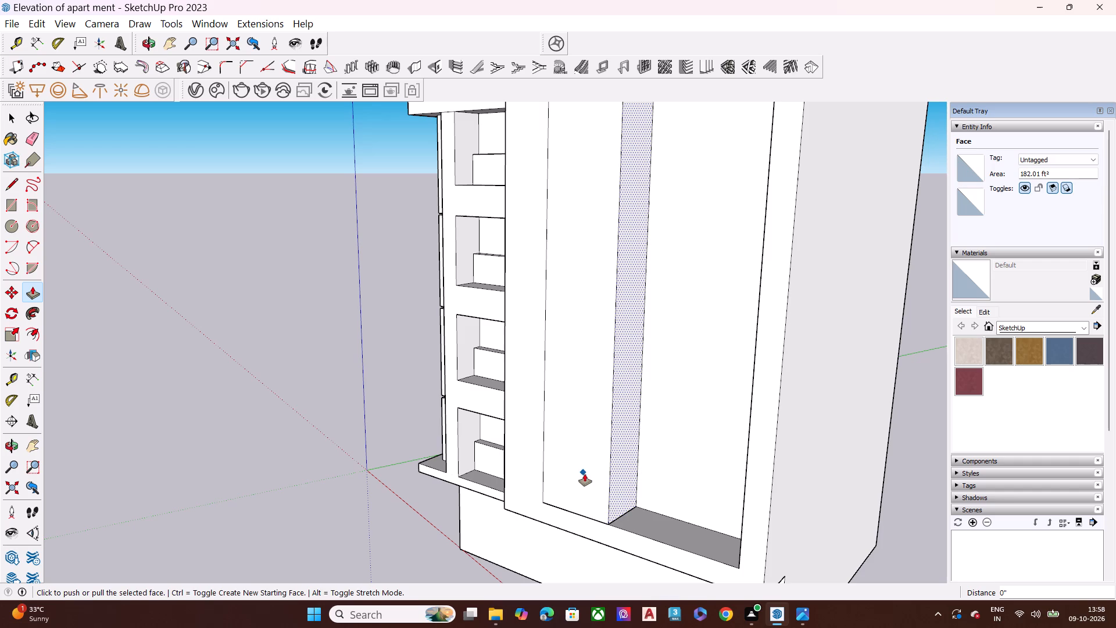
click(585, 474)
key(Escape)
click(584, 475)
click(584, 475)
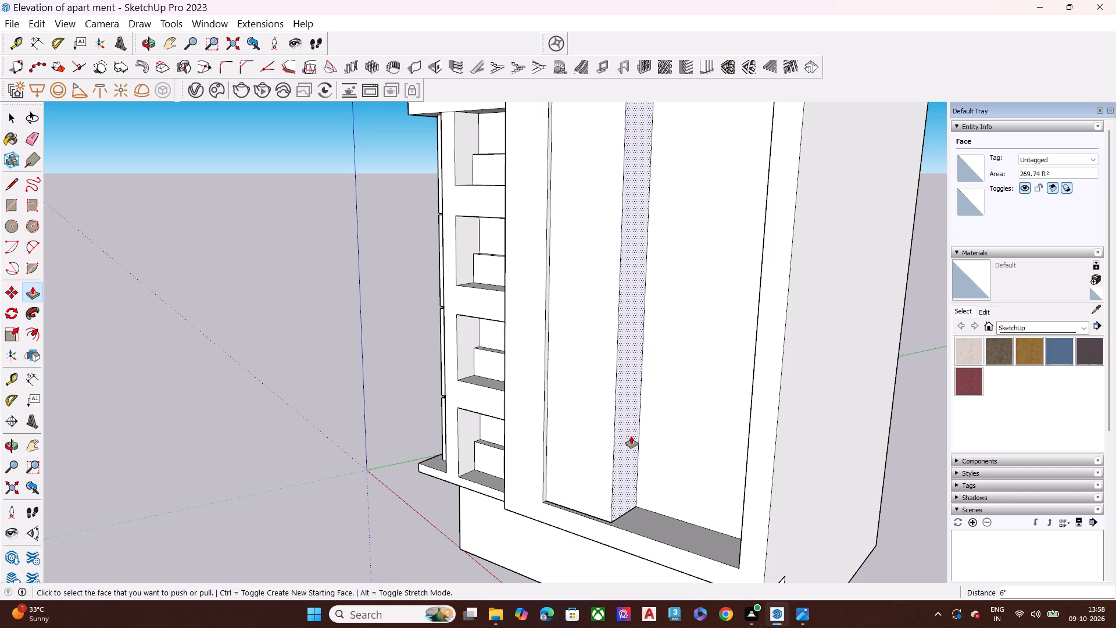
Push the strip's exposed side face toward the stacked windows to narrow the strip.
click(631, 436)
key(Escape)
drag(618, 498, 617, 498)
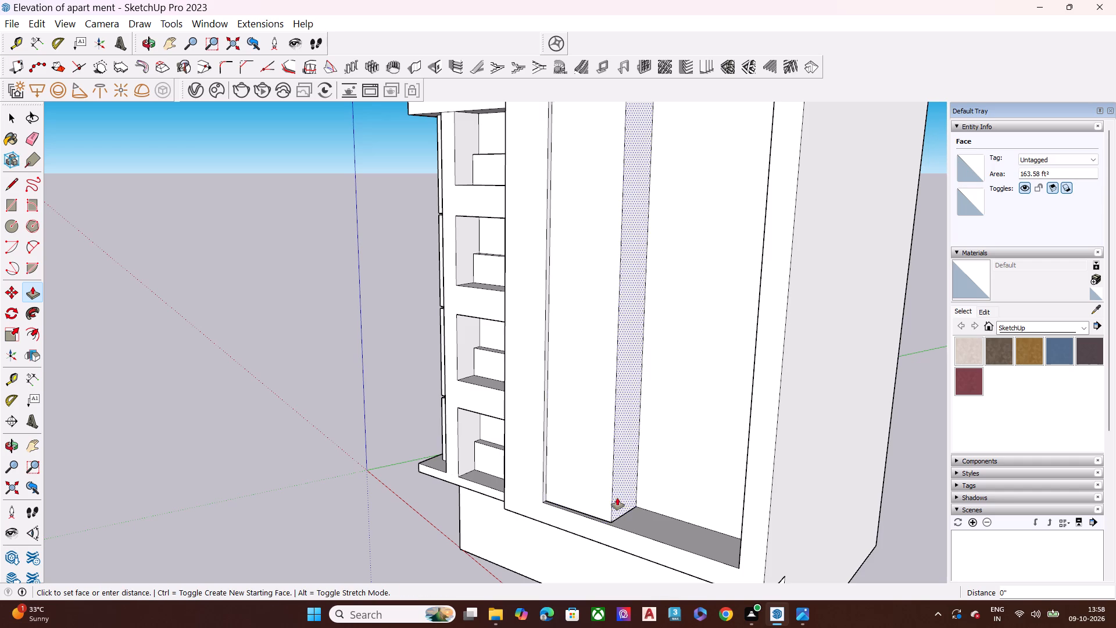
drag(617, 498, 605, 498)
drag(605, 498, 595, 499)
key(Escape)
Delete the reversed blue face beside the strip on the recess's back wall.
scroll(661, 433, down, 3)
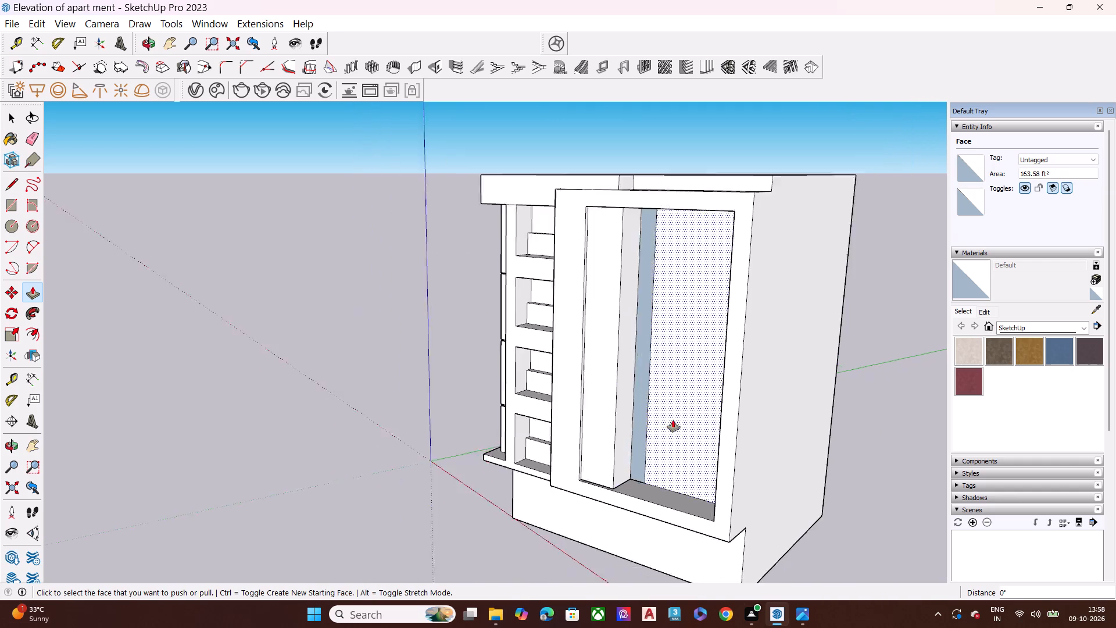
scroll(673, 420, down, 5)
middle_drag(612, 419, 673, 413)
scroll(703, 394, up, 5)
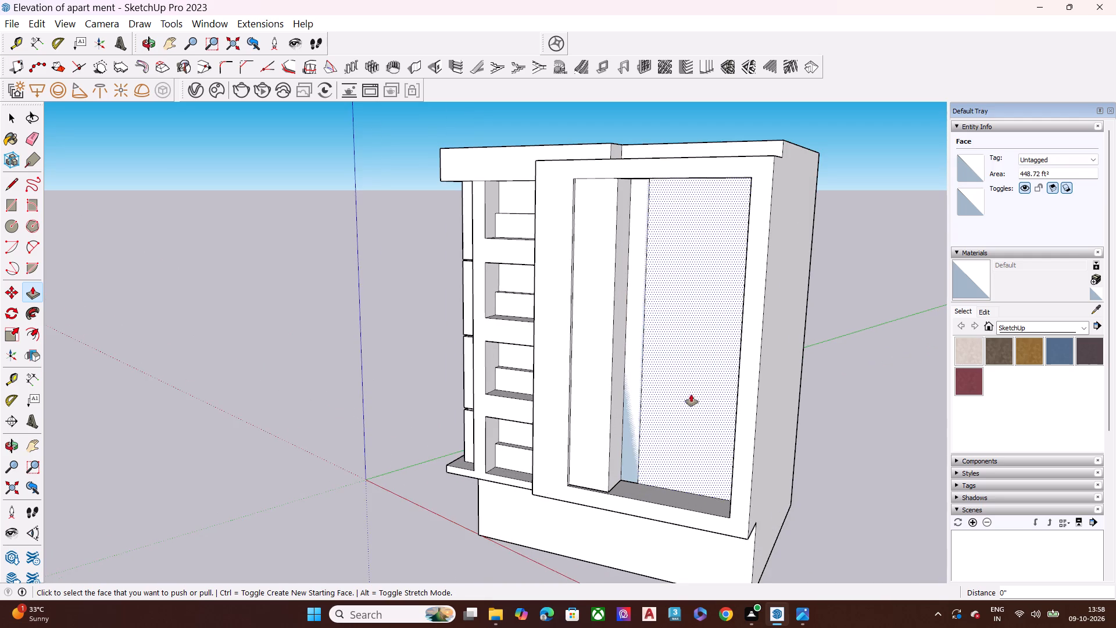
middle_drag(659, 399, 677, 387)
key(space)
middle_drag(684, 387, 670, 405)
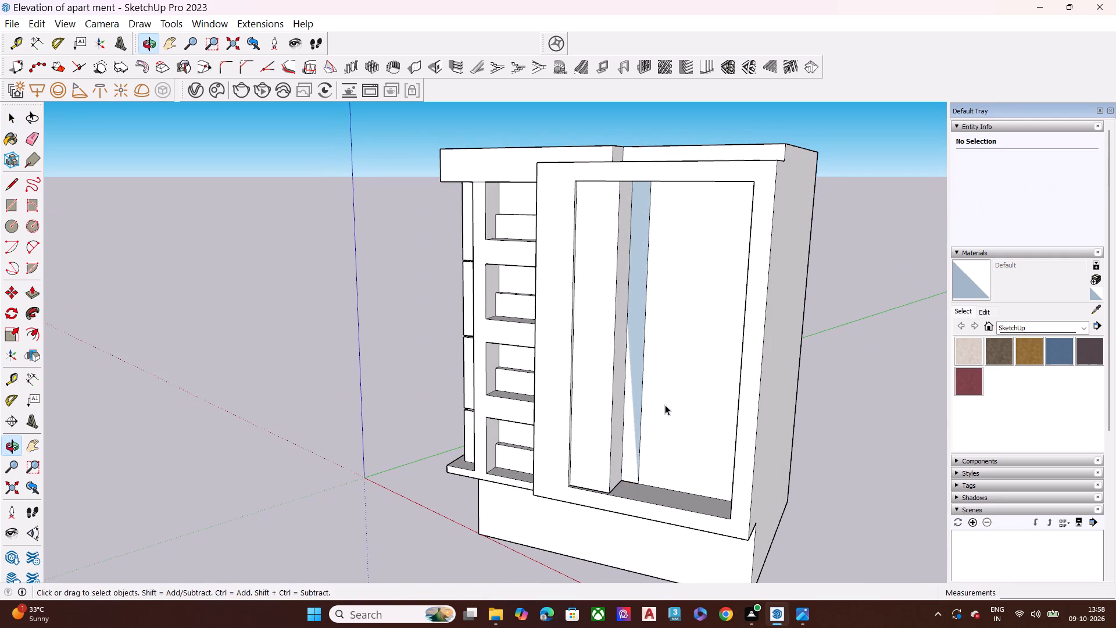
click(634, 391)
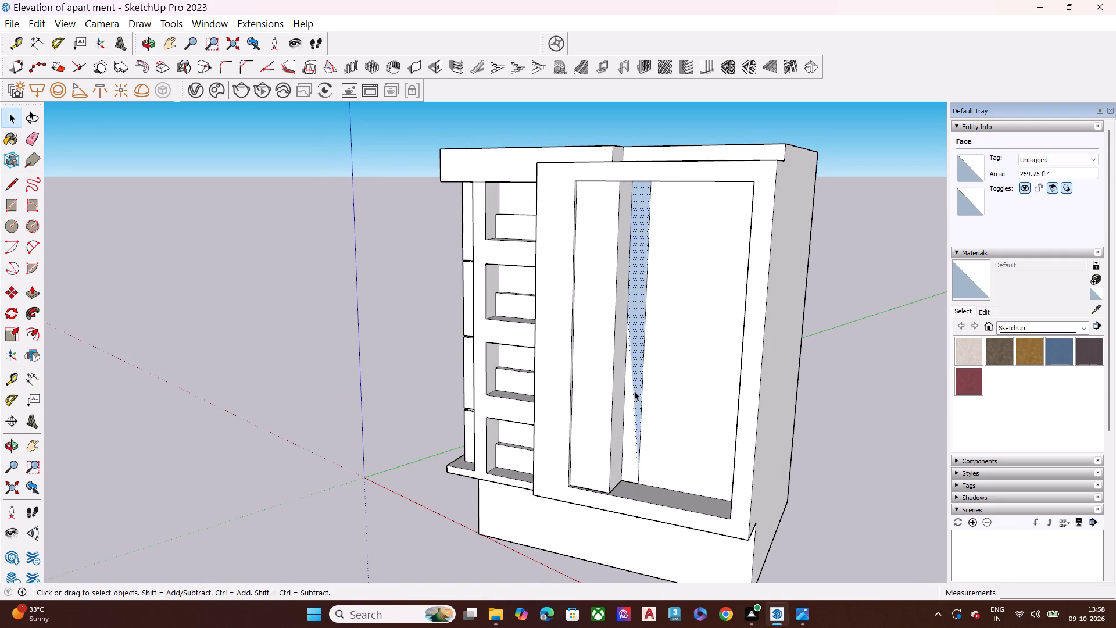
key(Delete)
Delete the leftover vertical edge beside the strip so the recess's back wall is one continuous face.
scroll(637, 391, down, 4)
middle_drag(663, 431, 573, 383)
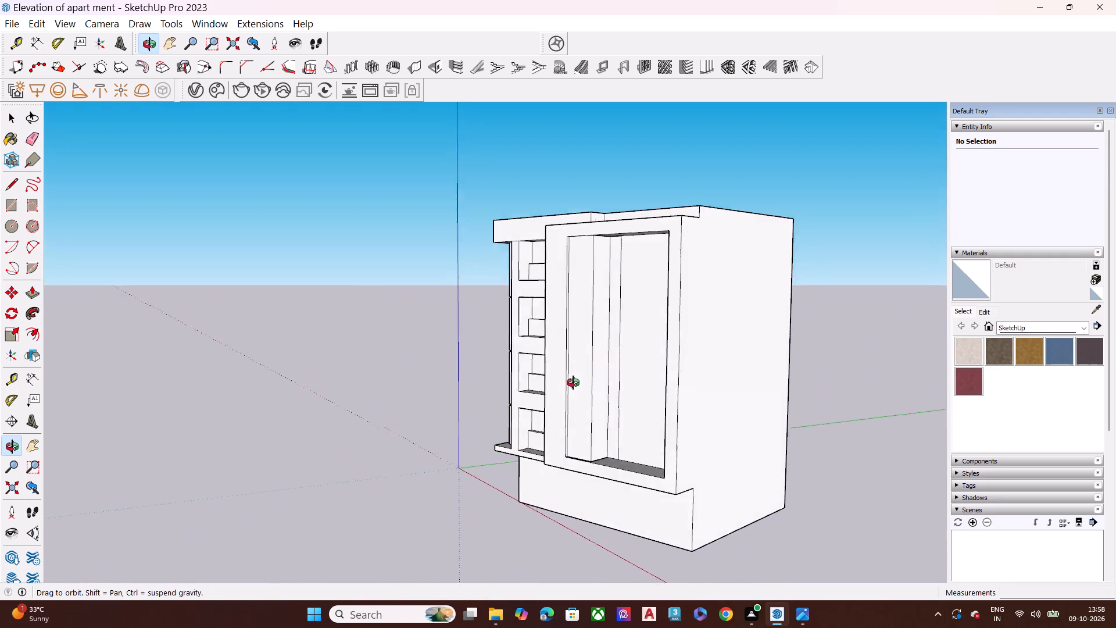
middle_drag(573, 383, 580, 326)
scroll(580, 326, up, 5)
middle_drag(580, 336, 598, 354)
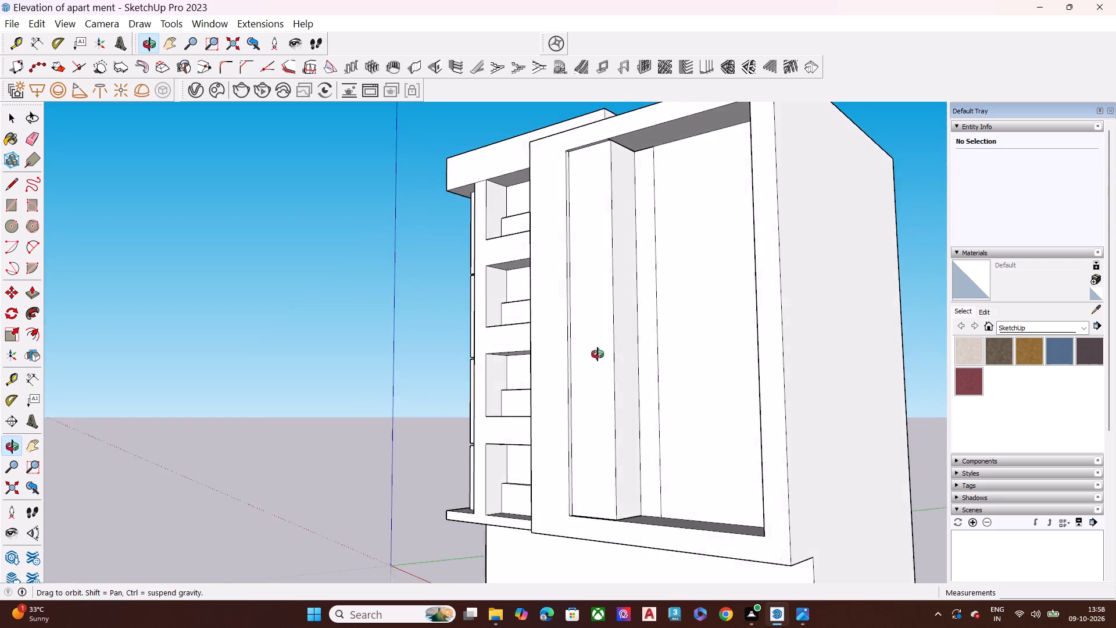
middle_drag(598, 354, 1006, 403)
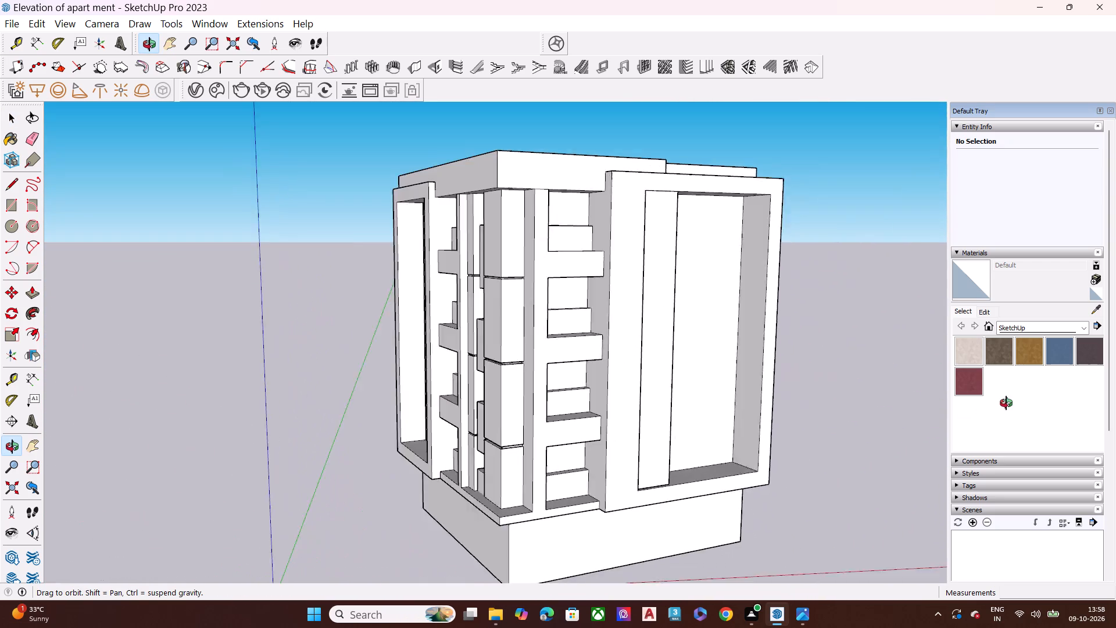
middle_drag(1006, 403, 730, 434)
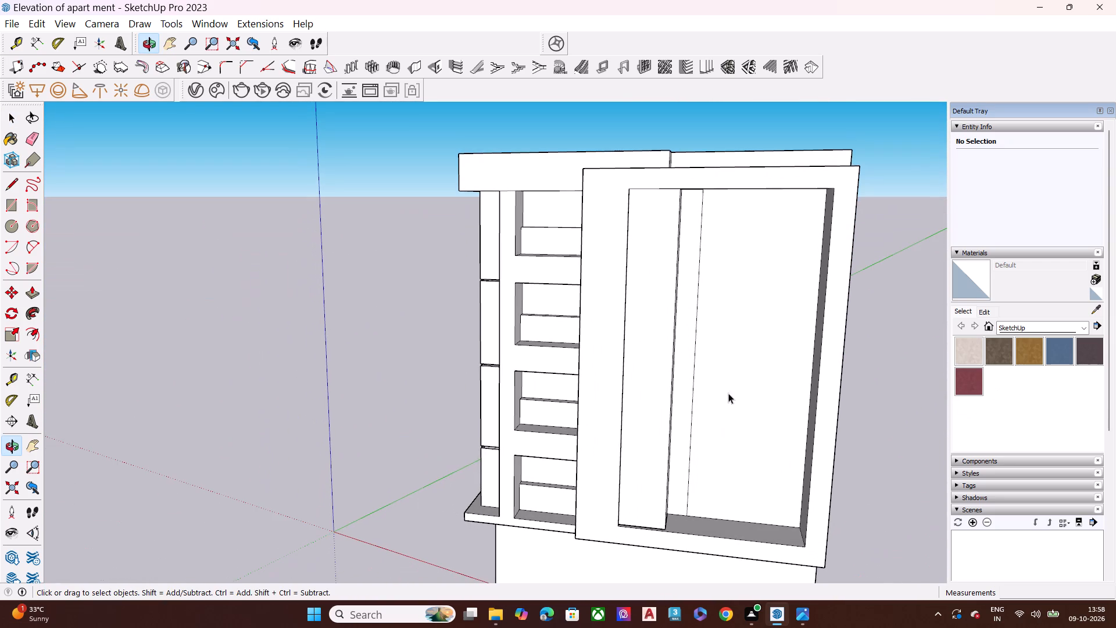
key(space)
click(692, 366)
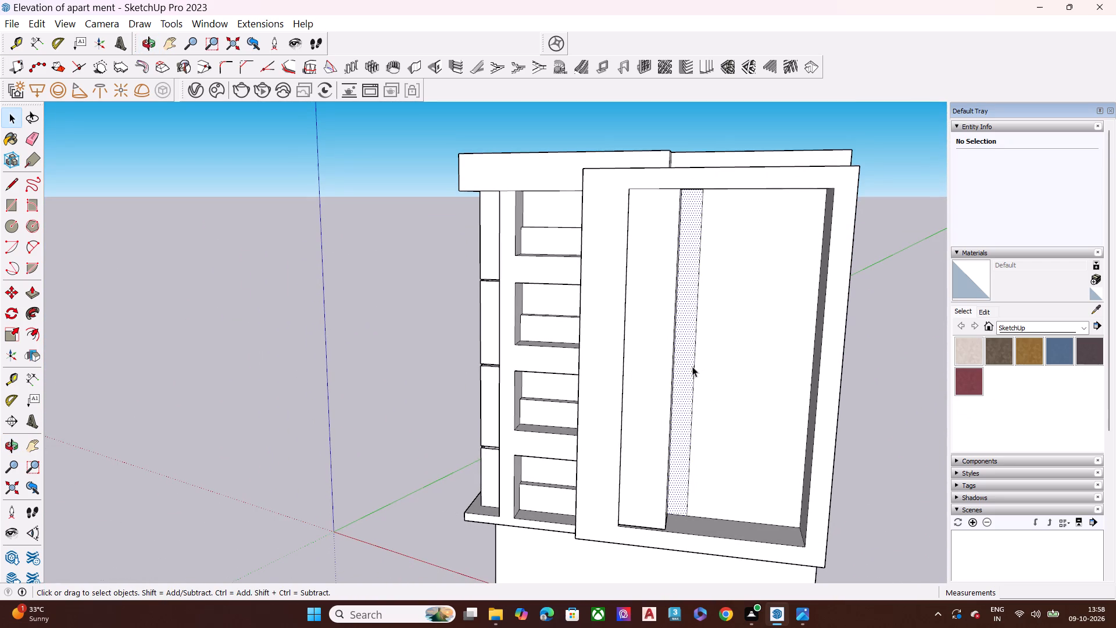
click(695, 369)
key(Delete)
Switch to the reference photo and examine the louvred vertical strip and the balconies inside the brown frame.
scroll(695, 369, down, 6)
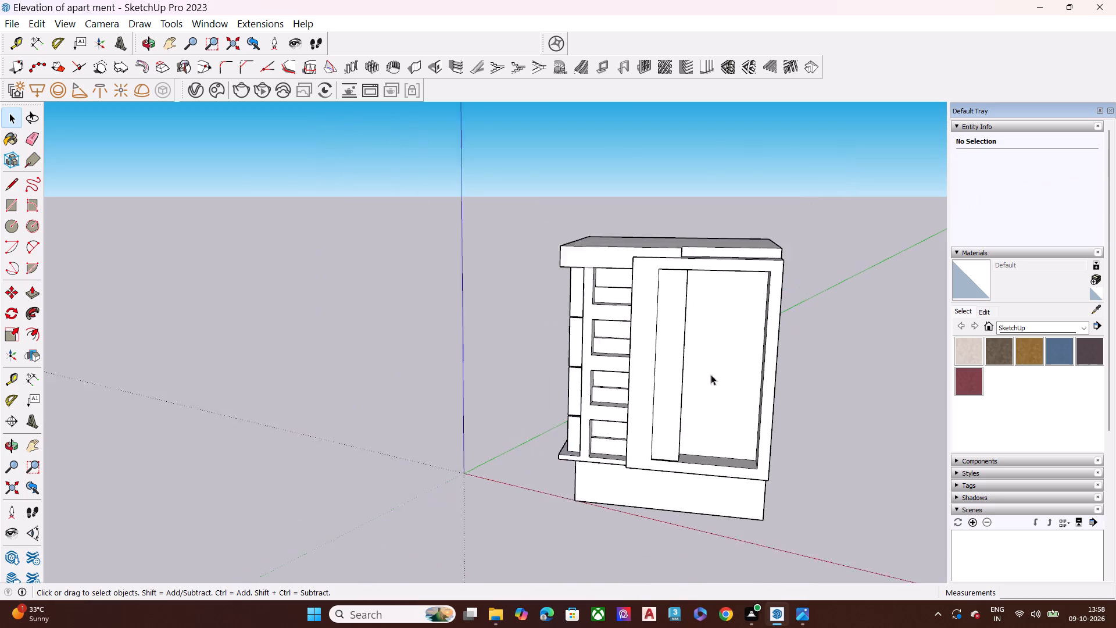
scroll(711, 374, down, 1)
middle_drag(712, 440, 733, 370)
scroll(733, 370, up, 7)
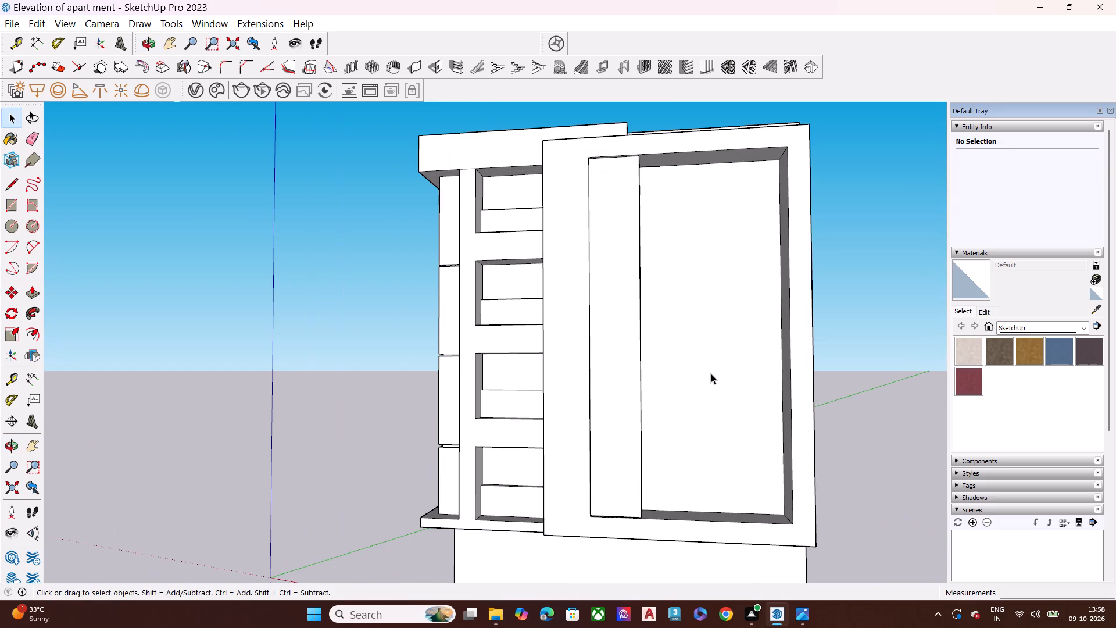
middle_drag(685, 389, 575, 431)
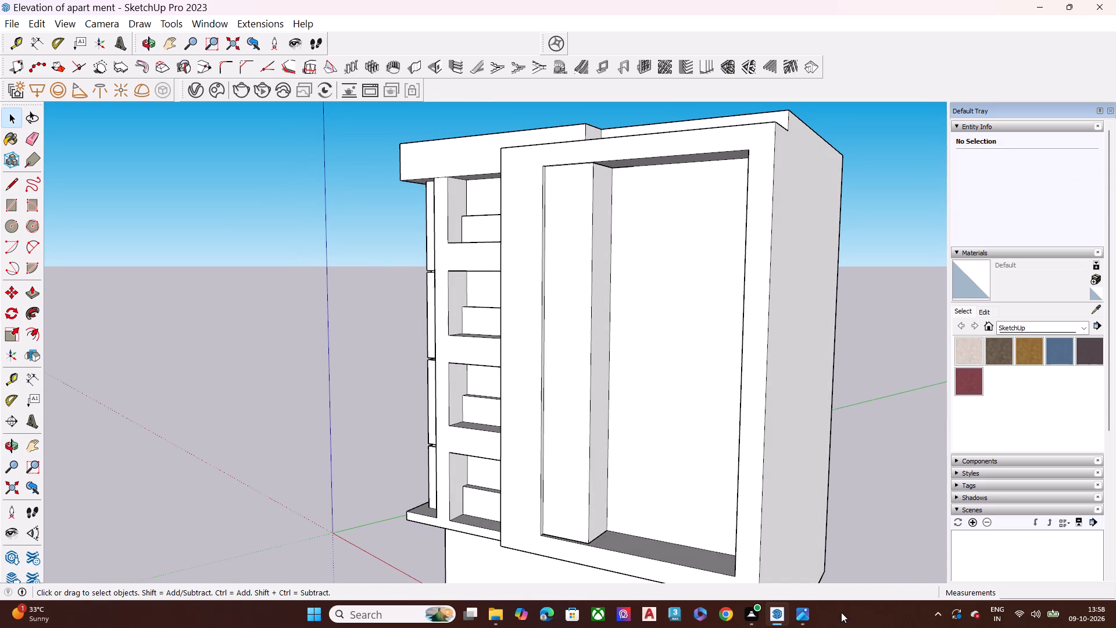
click(806, 613)
scroll(414, 163, up, 6)
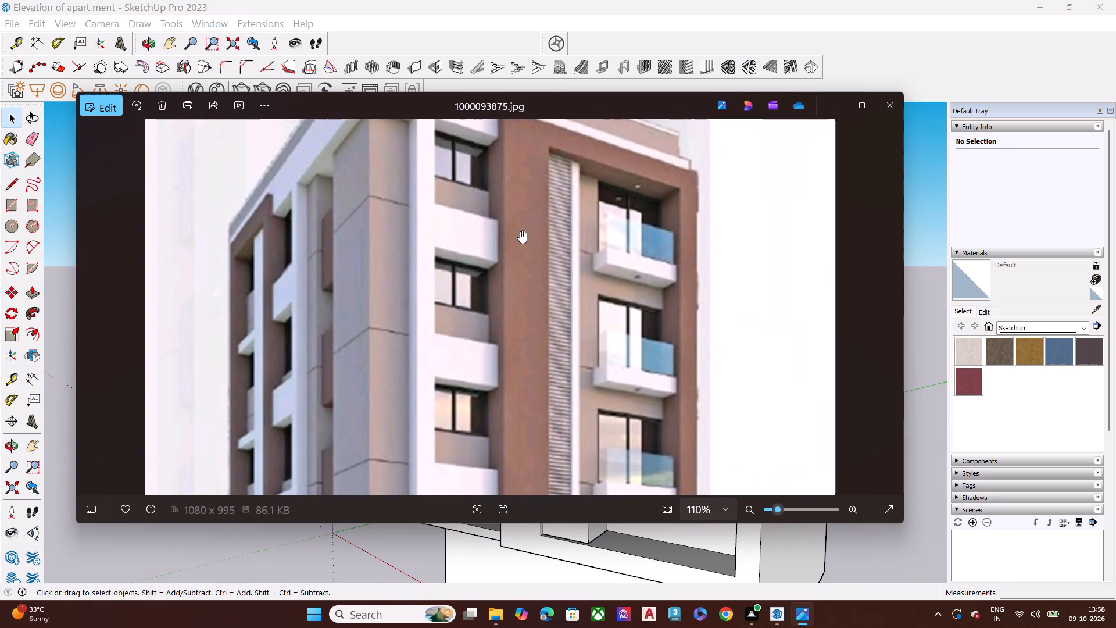
scroll(573, 199, up, 10)
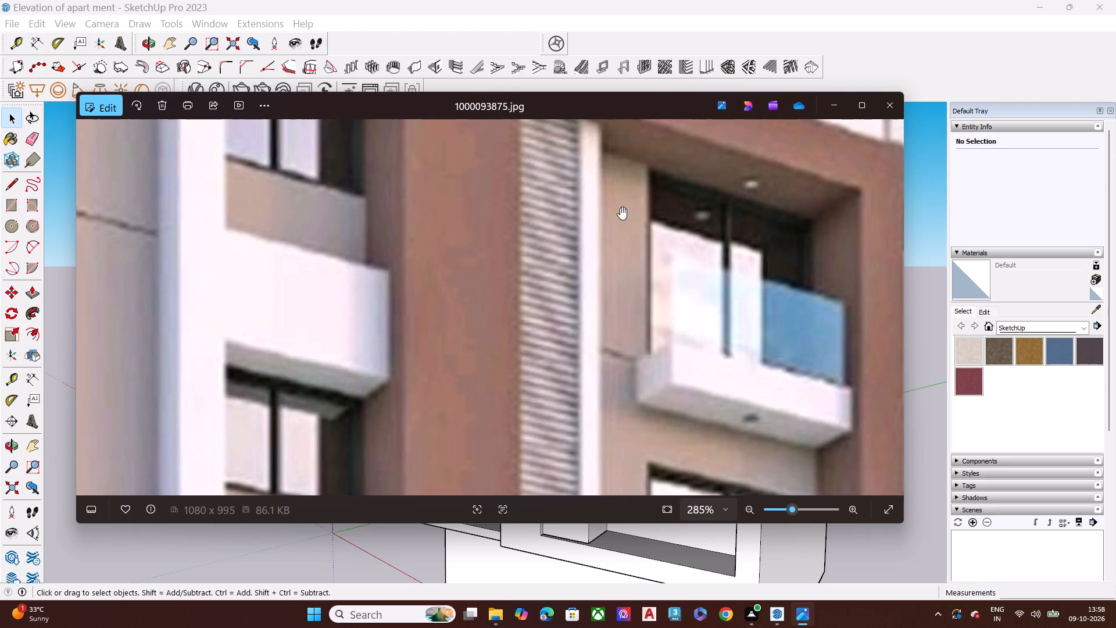
scroll(620, 207, down, 2)
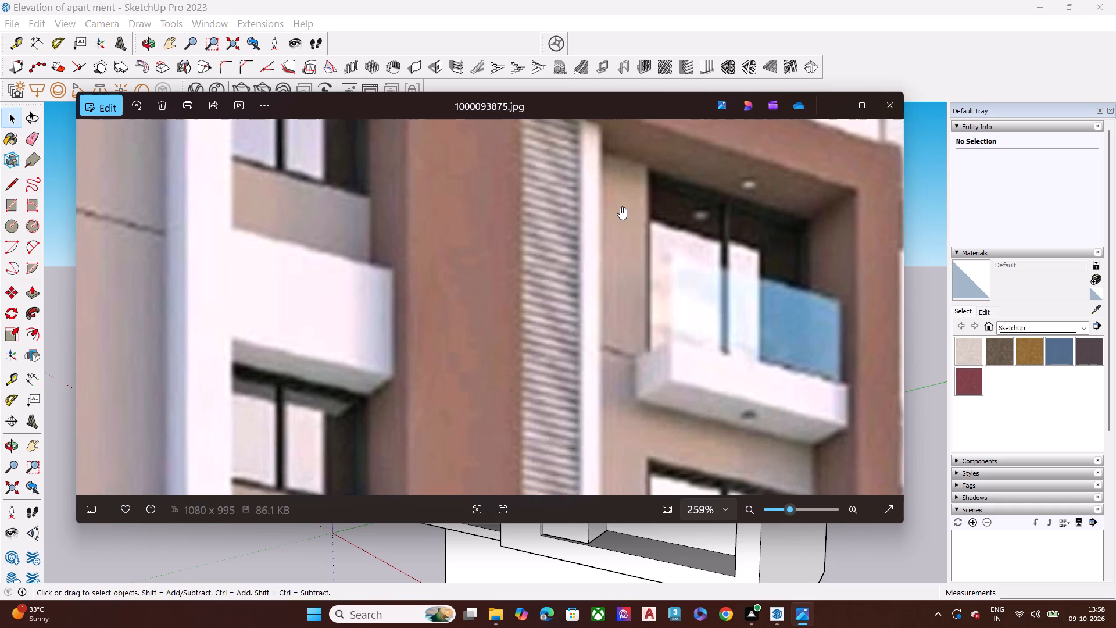
scroll(620, 207, down, 9)
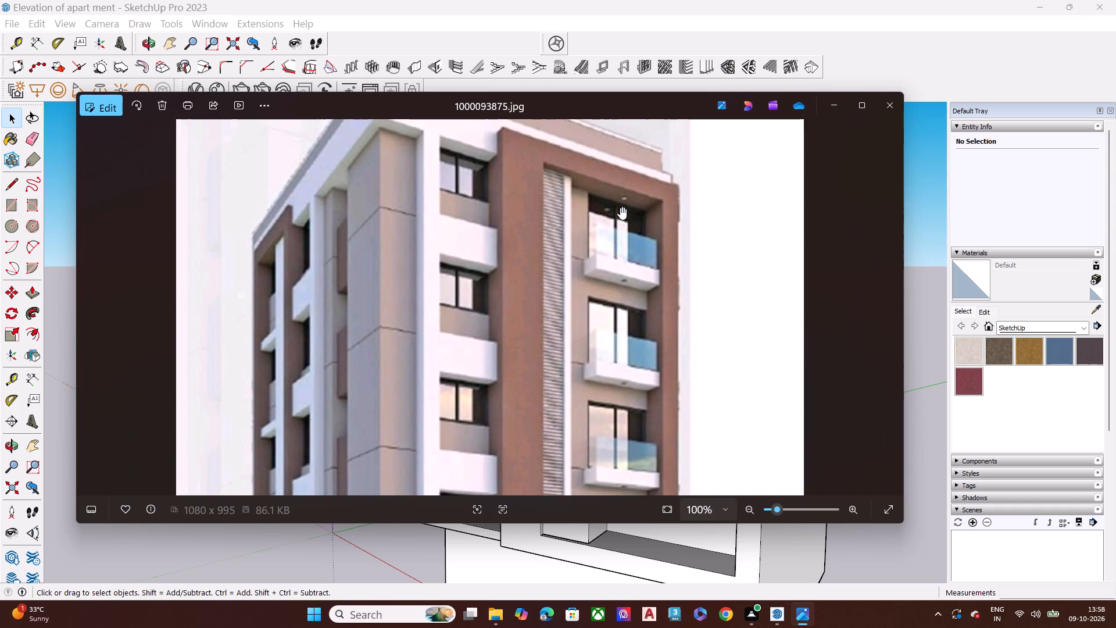
scroll(557, 223, down, 4)
click(833, 111)
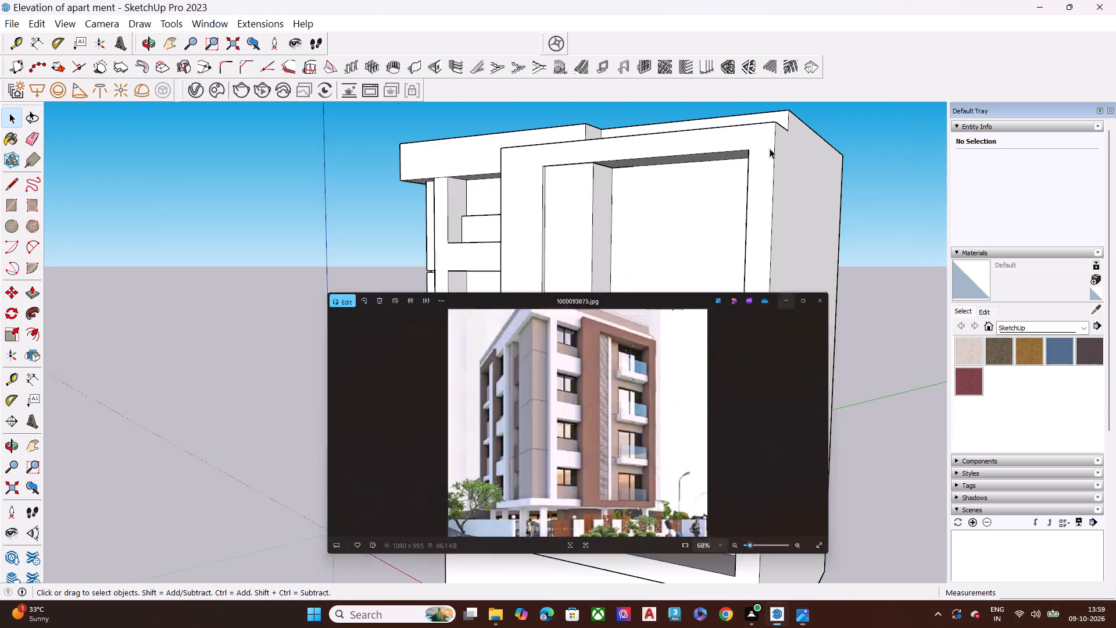
Back in SketchUp, examine the narrowed strip and the large frame's recess from several angles.
scroll(625, 200, down, 3)
middle_drag(623, 238, 978, 213)
scroll(689, 244, up, 2)
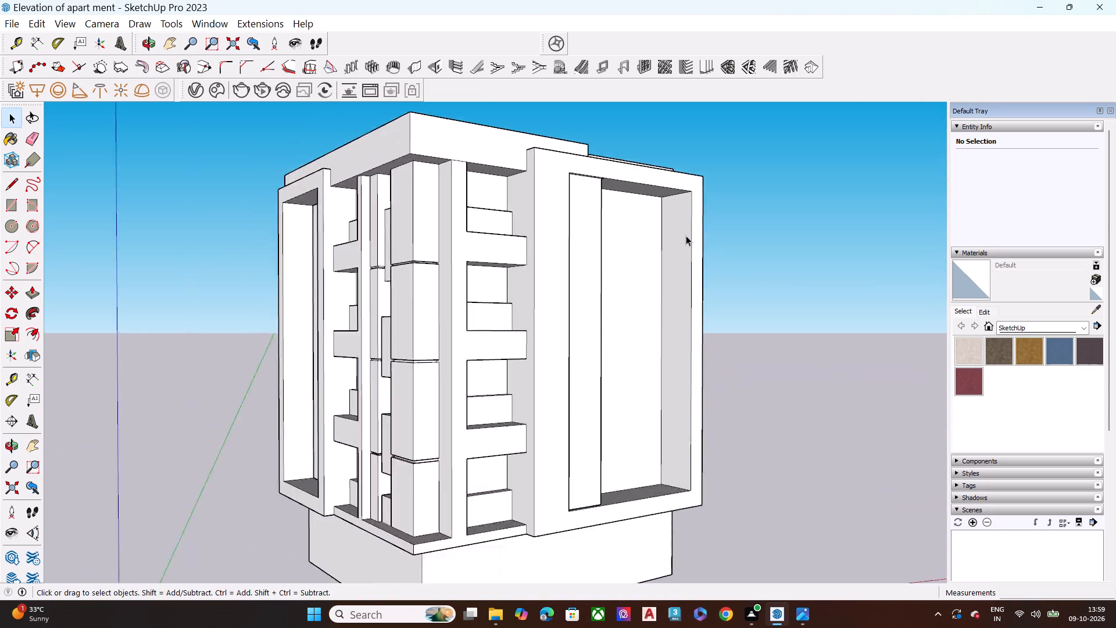
scroll(686, 235, up, 3)
middle_drag(602, 252, 666, 202)
scroll(636, 214, up, 6)
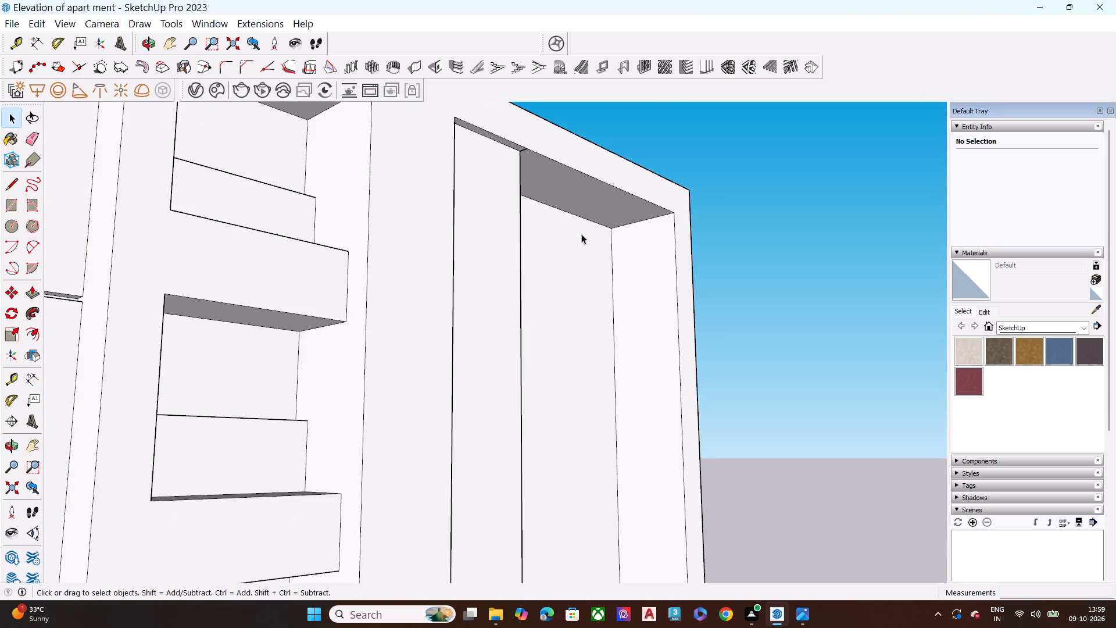
scroll(566, 234, down, 10)
middle_drag(552, 263, 357, 331)
scroll(601, 305, up, 7)
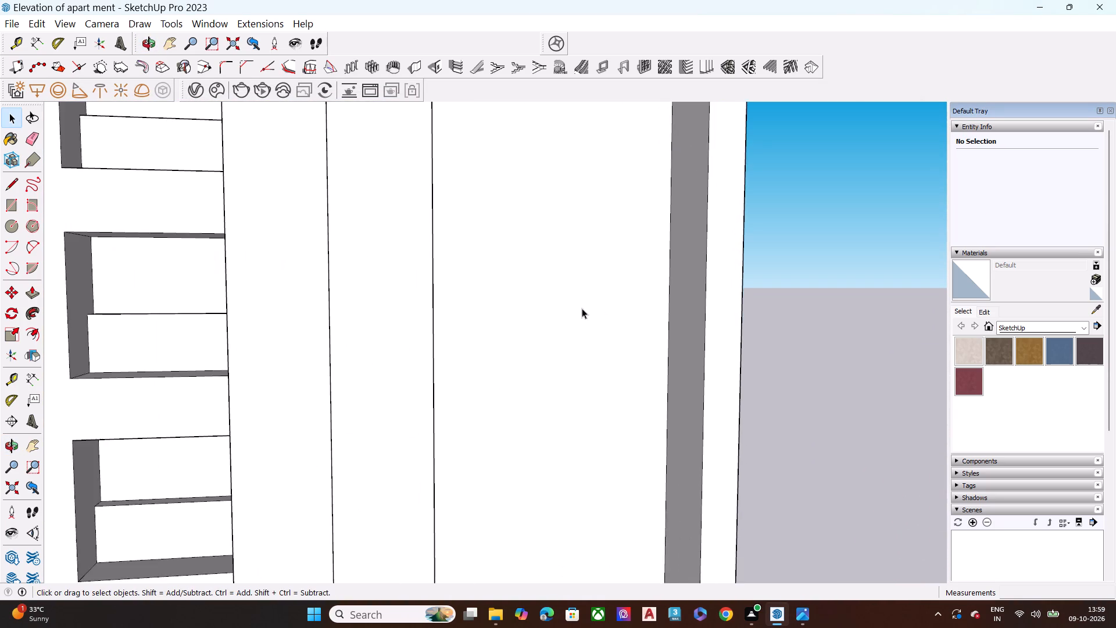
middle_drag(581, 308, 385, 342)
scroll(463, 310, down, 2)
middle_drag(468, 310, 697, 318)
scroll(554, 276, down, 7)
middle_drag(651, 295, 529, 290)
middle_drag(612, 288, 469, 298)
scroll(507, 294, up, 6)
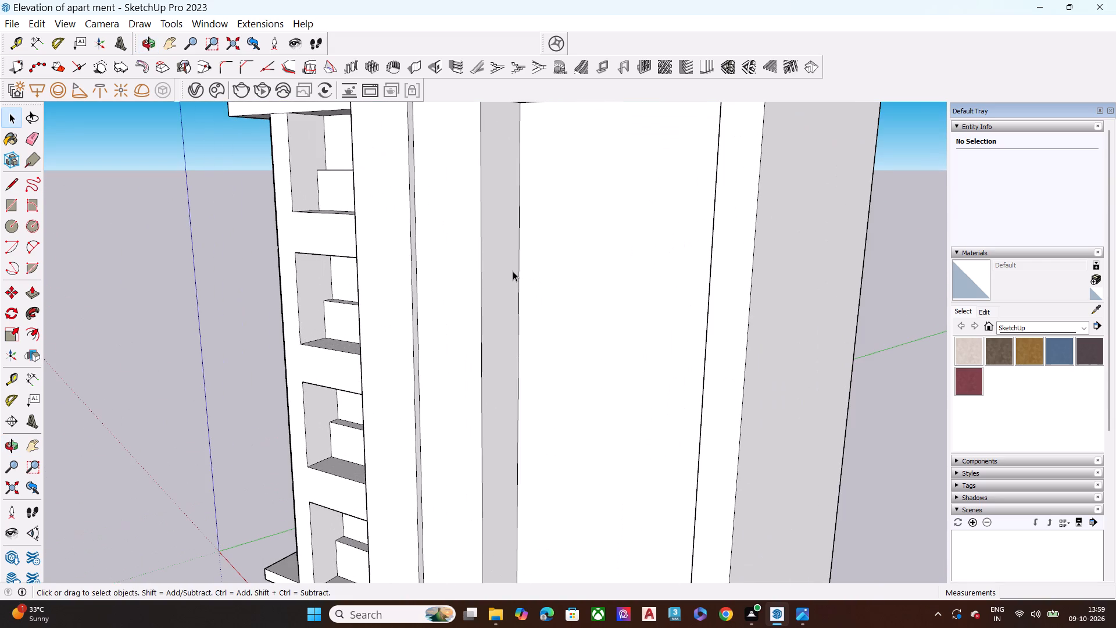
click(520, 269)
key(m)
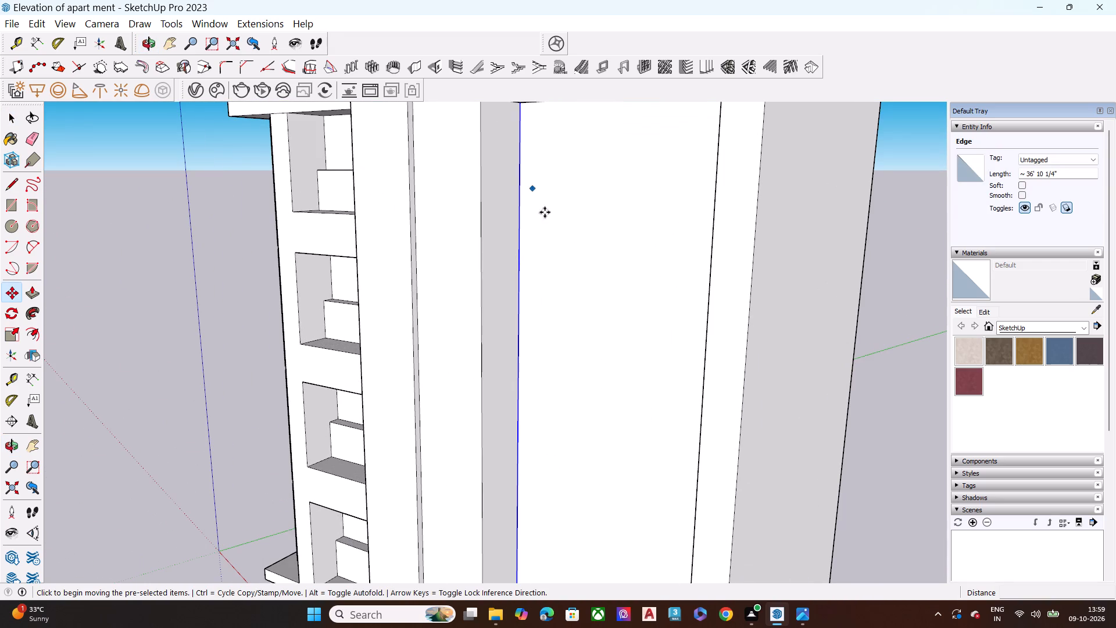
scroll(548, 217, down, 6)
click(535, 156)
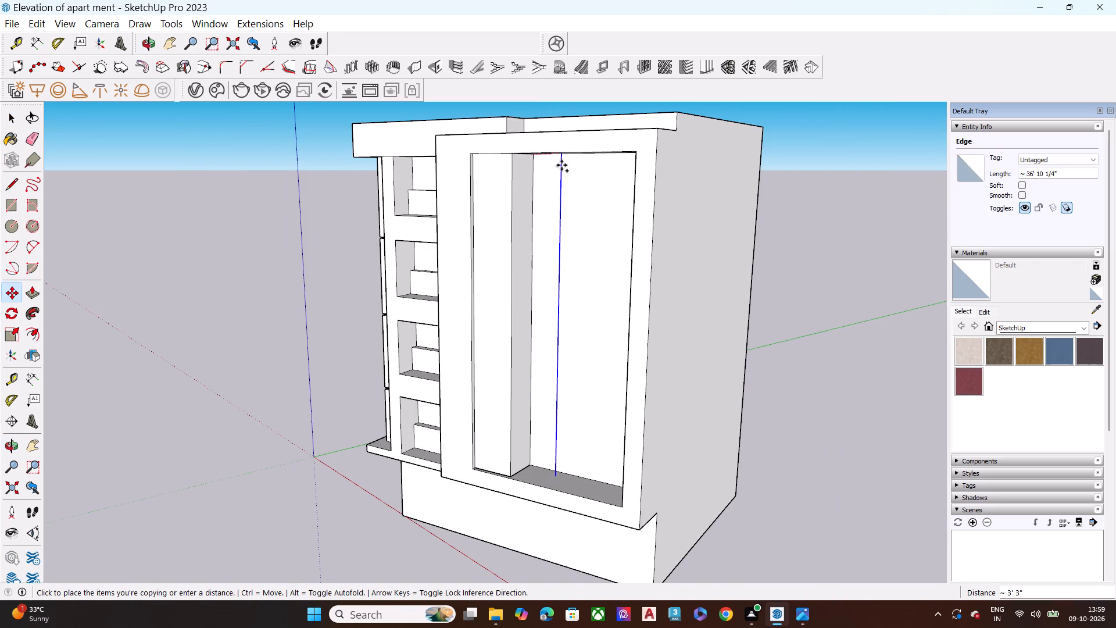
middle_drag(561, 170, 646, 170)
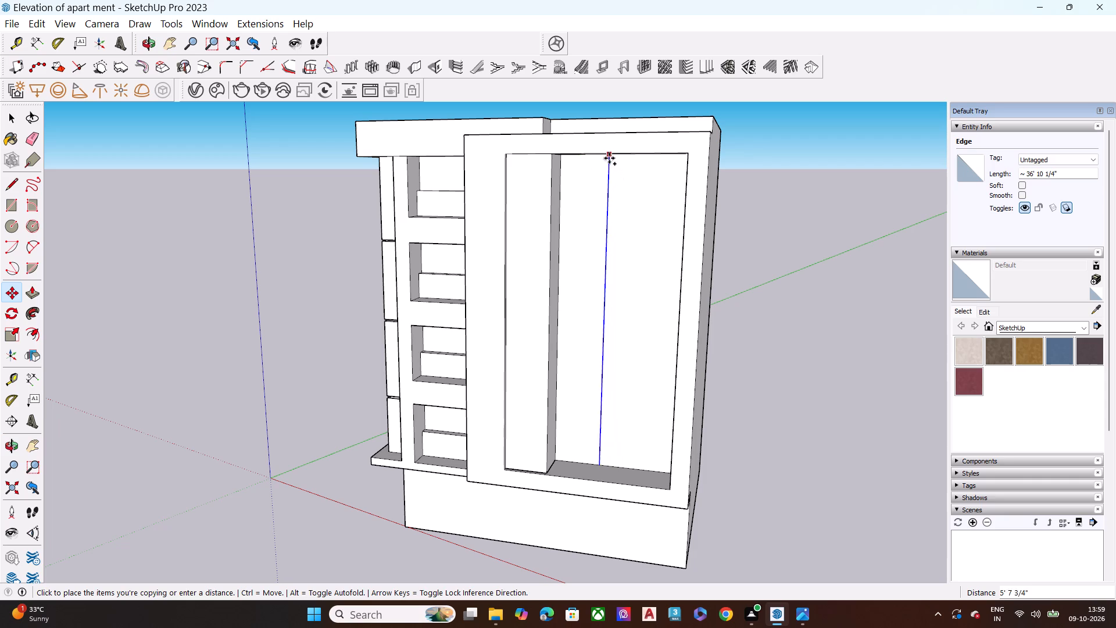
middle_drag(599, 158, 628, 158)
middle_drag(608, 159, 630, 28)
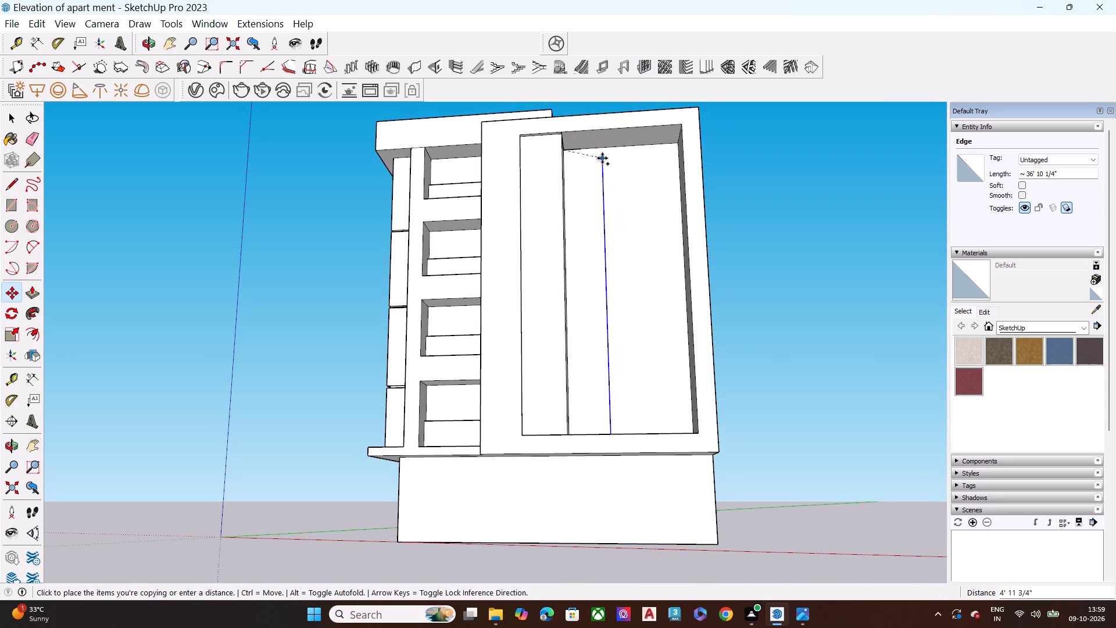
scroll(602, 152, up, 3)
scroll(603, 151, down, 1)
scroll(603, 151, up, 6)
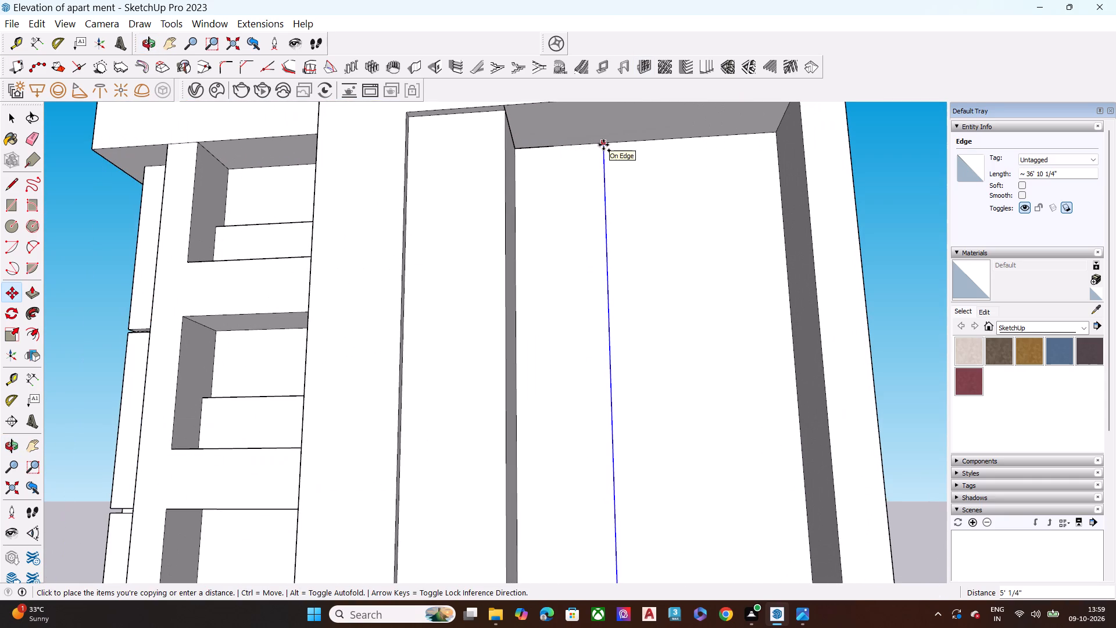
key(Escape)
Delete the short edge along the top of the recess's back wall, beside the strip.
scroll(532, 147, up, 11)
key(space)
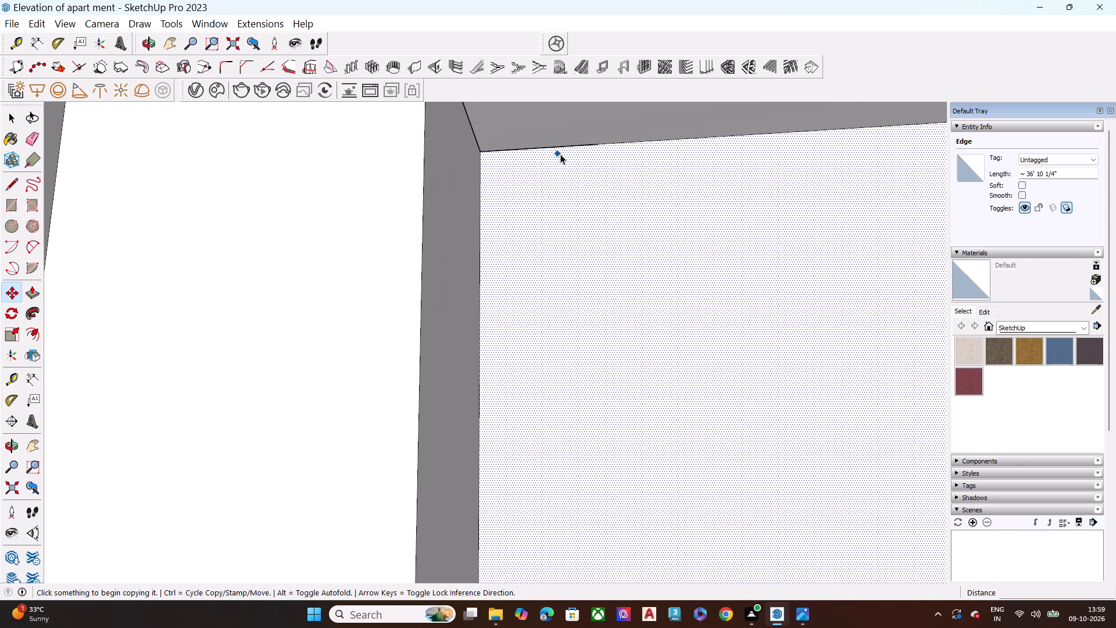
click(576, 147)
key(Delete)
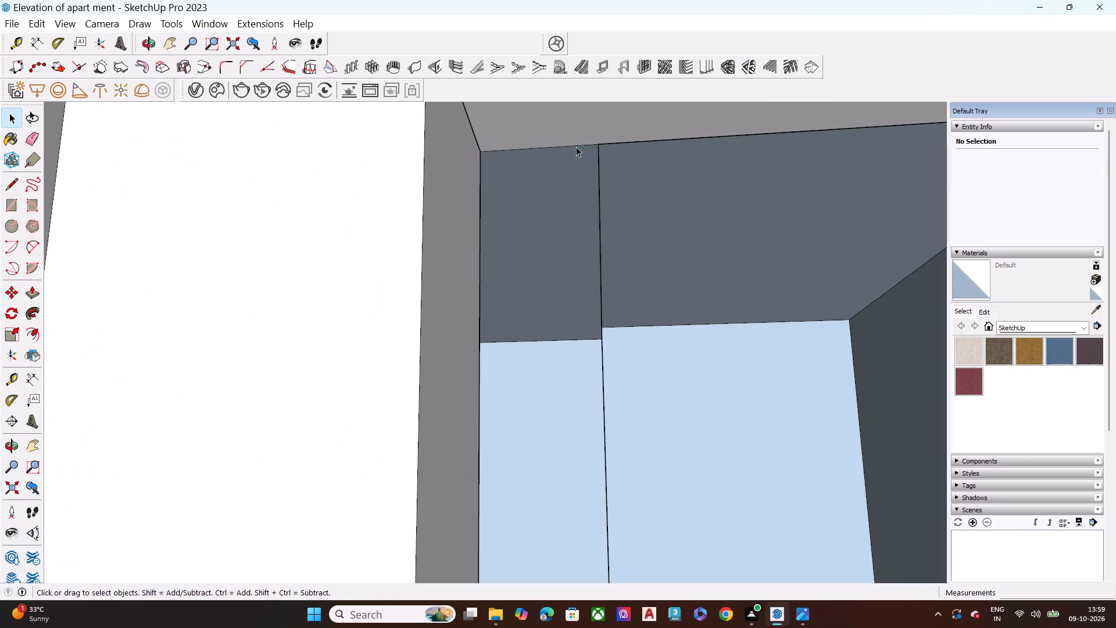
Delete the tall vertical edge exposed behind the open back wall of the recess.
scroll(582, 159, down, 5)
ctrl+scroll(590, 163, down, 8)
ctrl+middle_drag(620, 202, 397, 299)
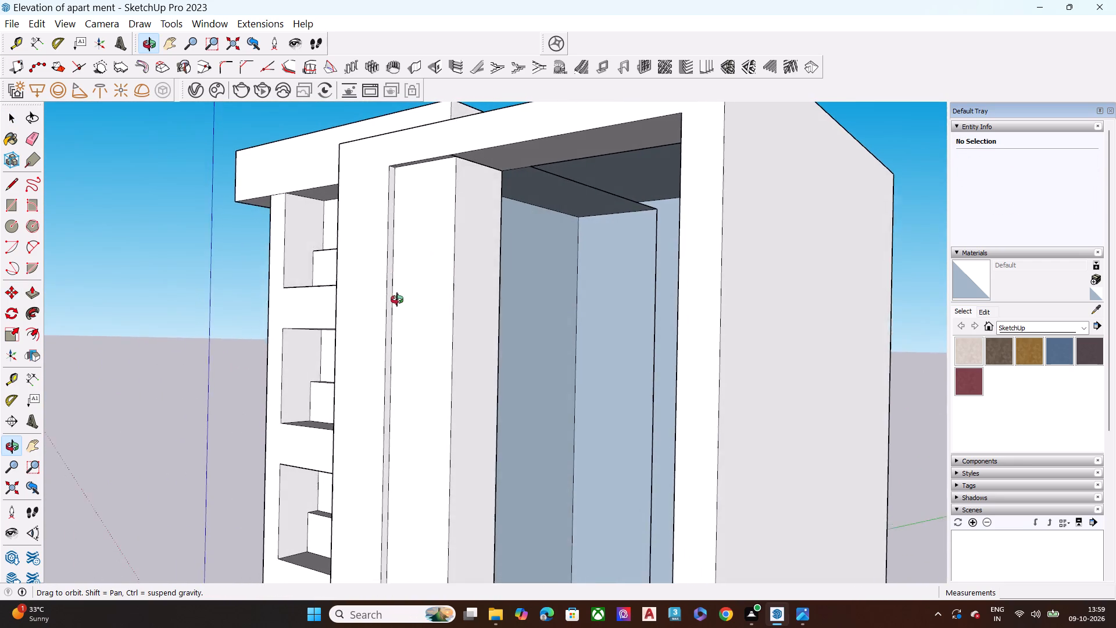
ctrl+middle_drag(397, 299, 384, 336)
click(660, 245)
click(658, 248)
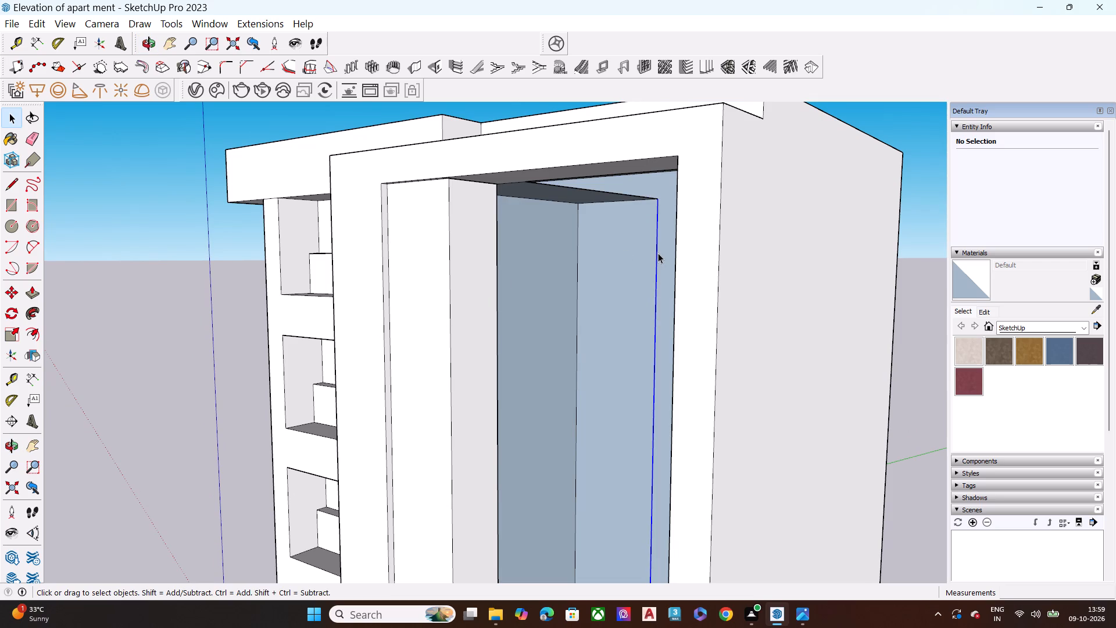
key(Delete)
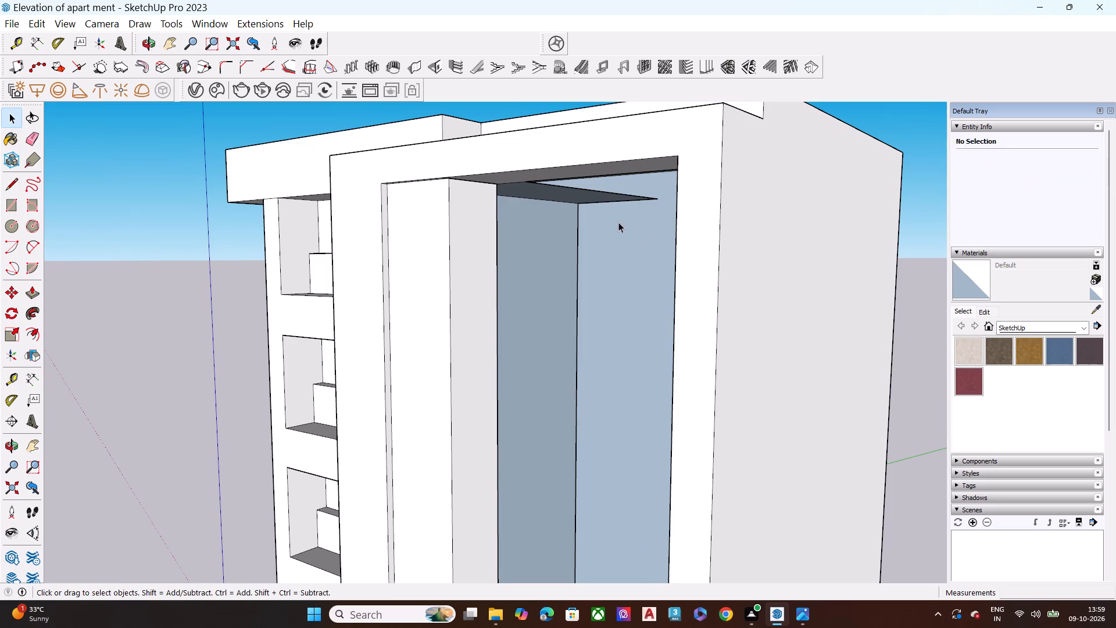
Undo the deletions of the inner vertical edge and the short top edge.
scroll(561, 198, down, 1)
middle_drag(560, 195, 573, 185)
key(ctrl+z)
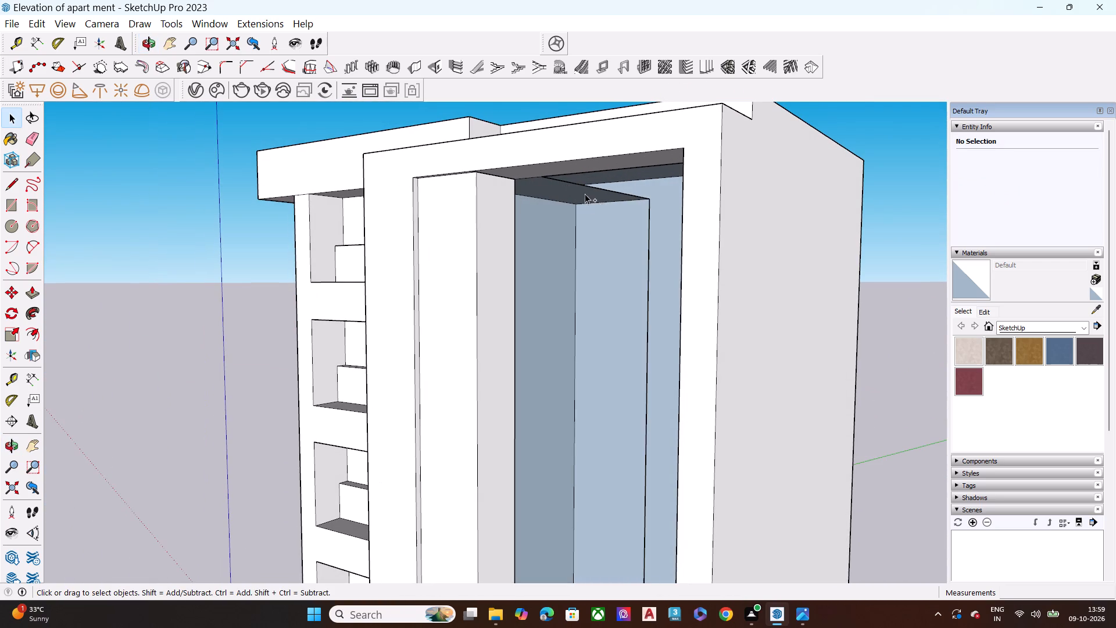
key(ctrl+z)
Undo the earlier edge deletion to bring back the vertical dividing line on the recess's back wall.
scroll(530, 220, down, 5)
middle_drag(529, 227, 639, 185)
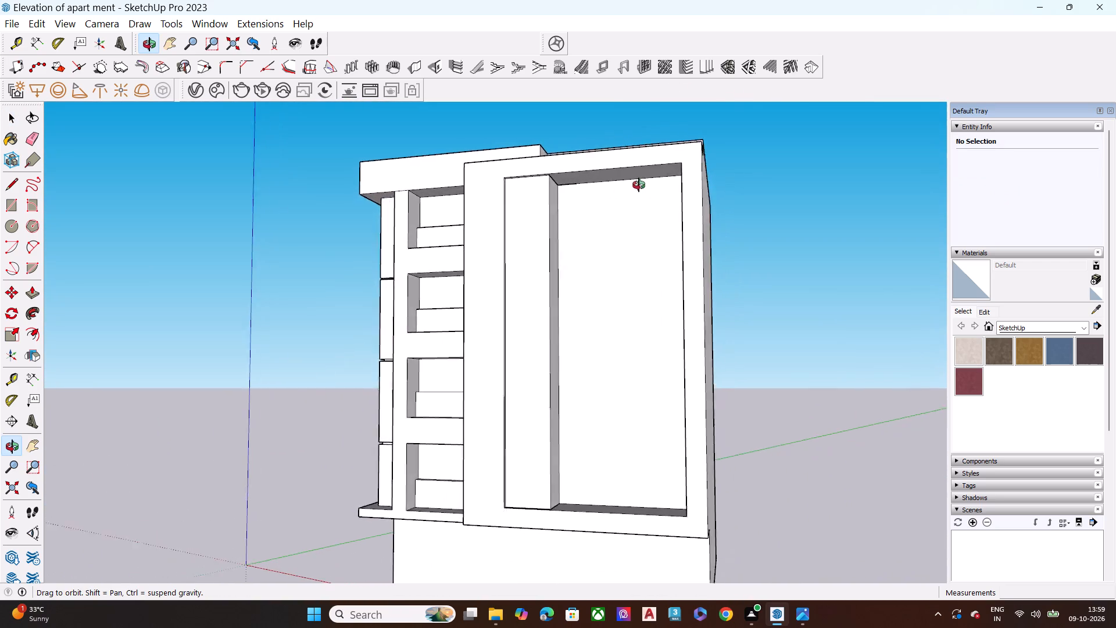
middle_drag(639, 185, 648, 221)
middle_drag(600, 233, 617, 232)
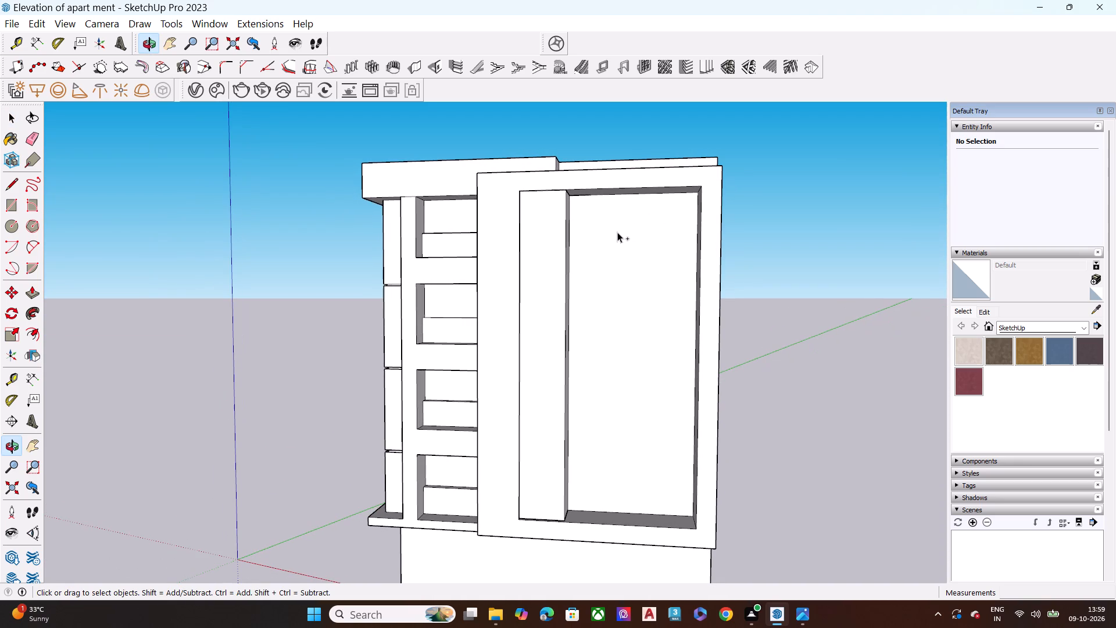
key(ctrl+z)
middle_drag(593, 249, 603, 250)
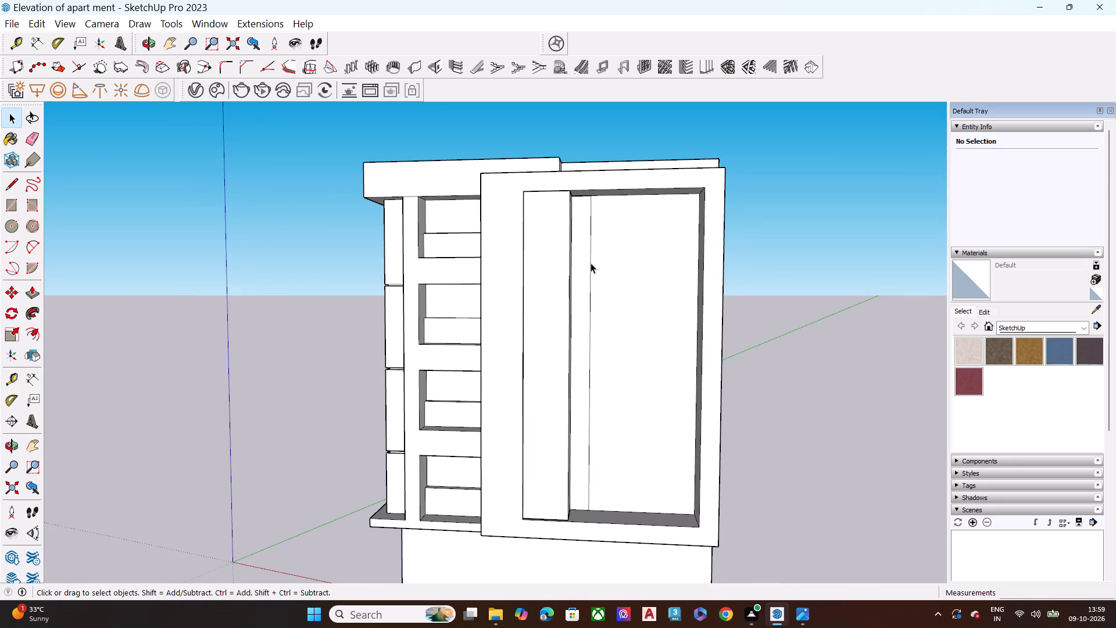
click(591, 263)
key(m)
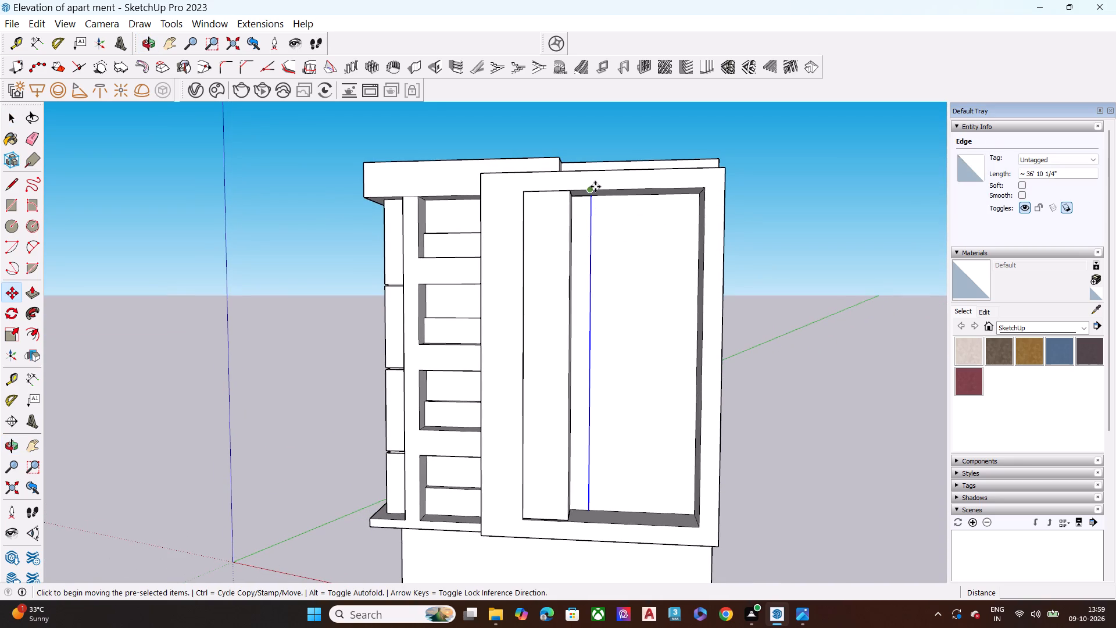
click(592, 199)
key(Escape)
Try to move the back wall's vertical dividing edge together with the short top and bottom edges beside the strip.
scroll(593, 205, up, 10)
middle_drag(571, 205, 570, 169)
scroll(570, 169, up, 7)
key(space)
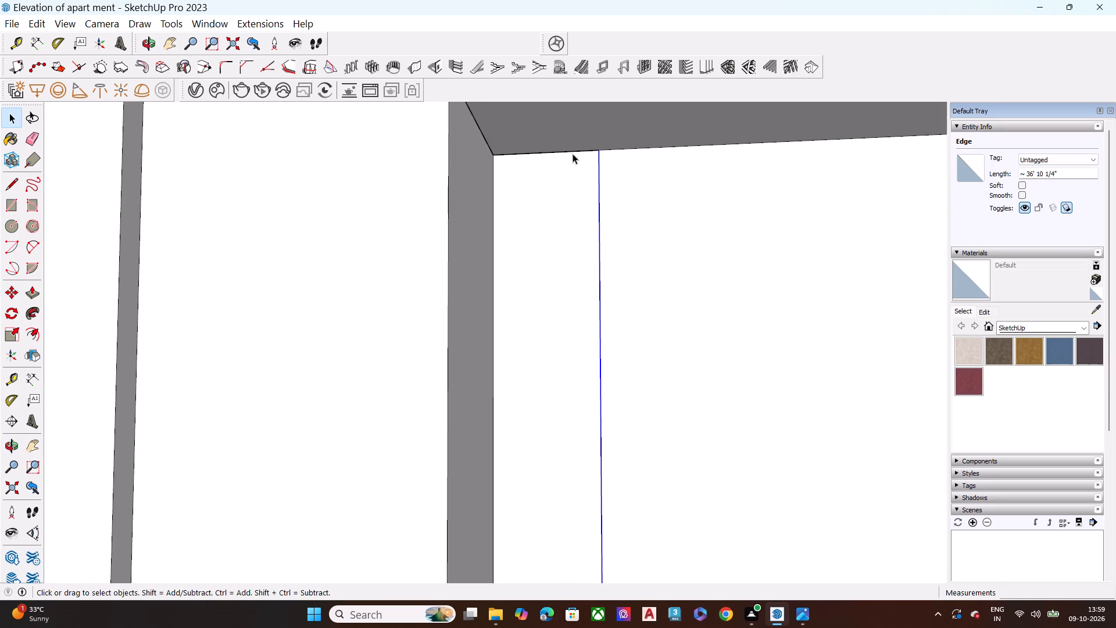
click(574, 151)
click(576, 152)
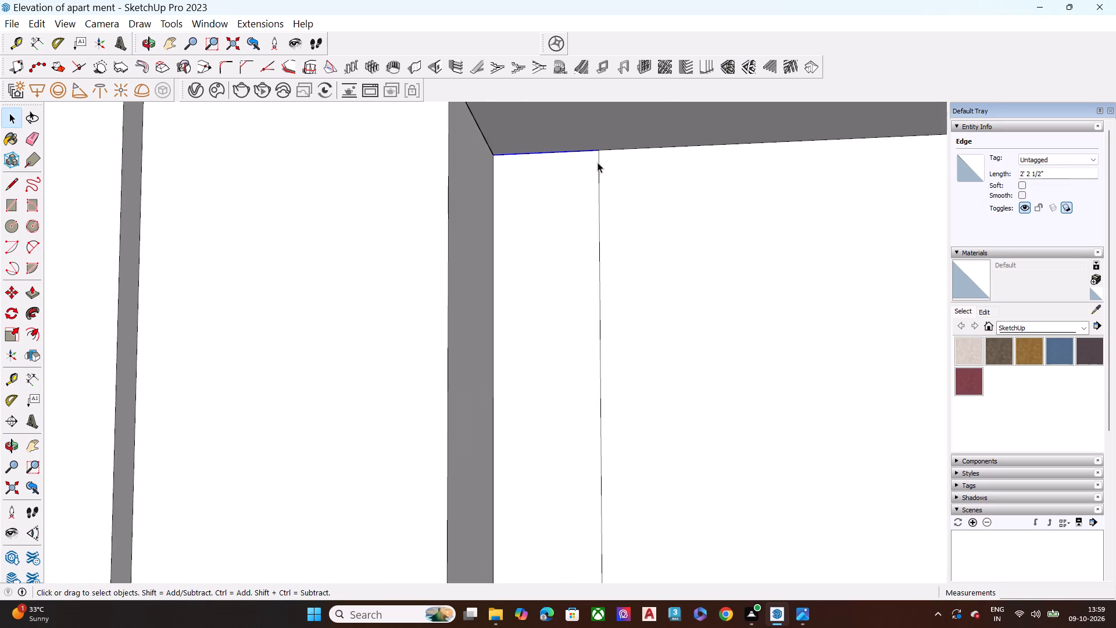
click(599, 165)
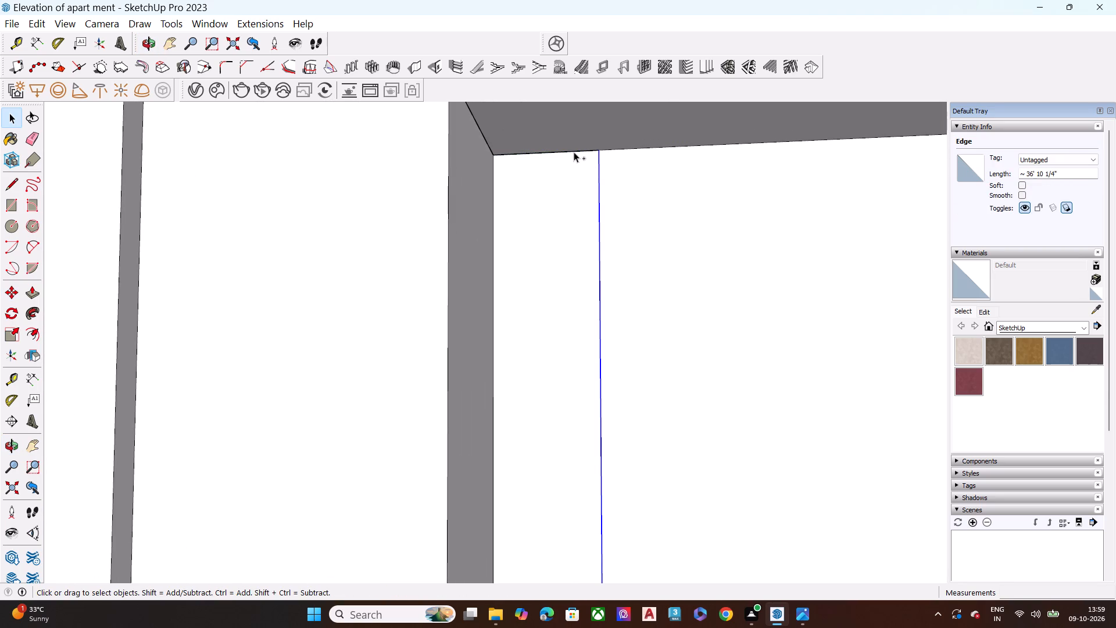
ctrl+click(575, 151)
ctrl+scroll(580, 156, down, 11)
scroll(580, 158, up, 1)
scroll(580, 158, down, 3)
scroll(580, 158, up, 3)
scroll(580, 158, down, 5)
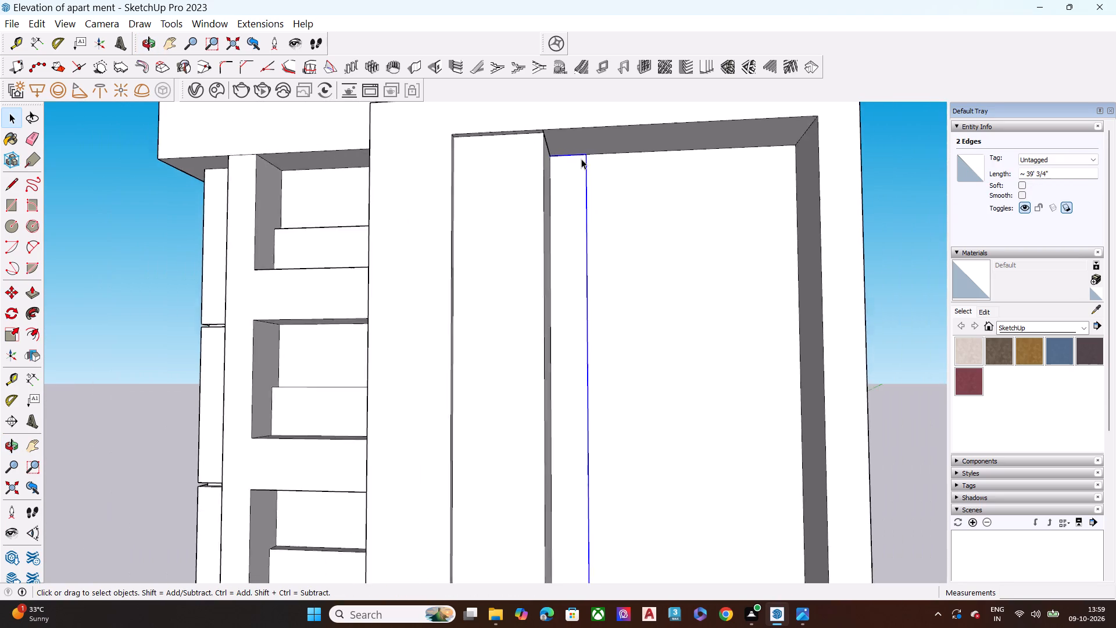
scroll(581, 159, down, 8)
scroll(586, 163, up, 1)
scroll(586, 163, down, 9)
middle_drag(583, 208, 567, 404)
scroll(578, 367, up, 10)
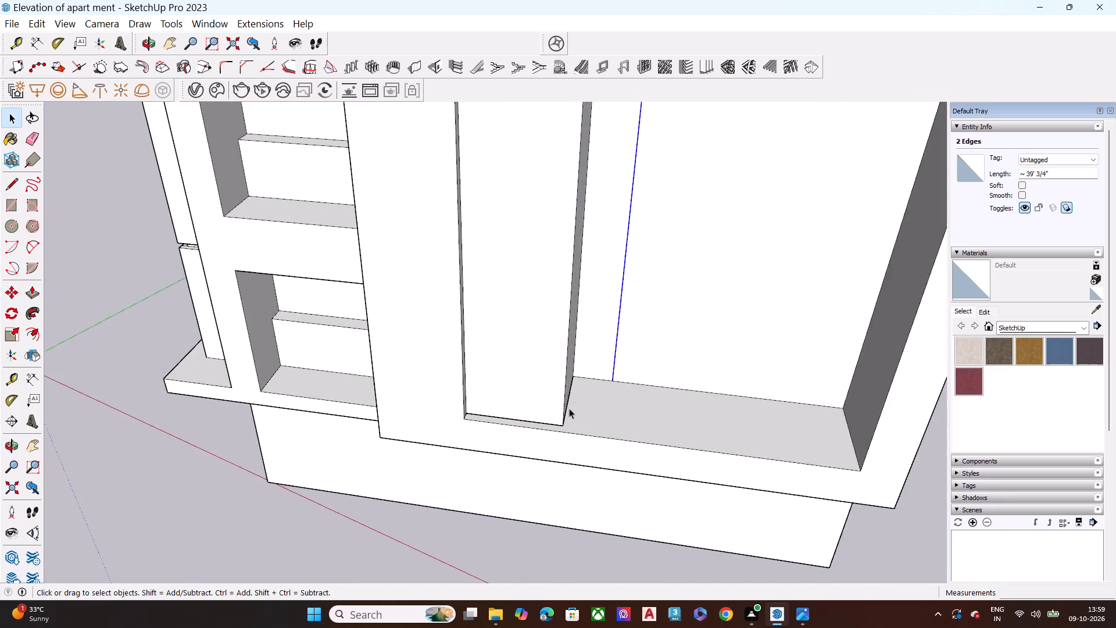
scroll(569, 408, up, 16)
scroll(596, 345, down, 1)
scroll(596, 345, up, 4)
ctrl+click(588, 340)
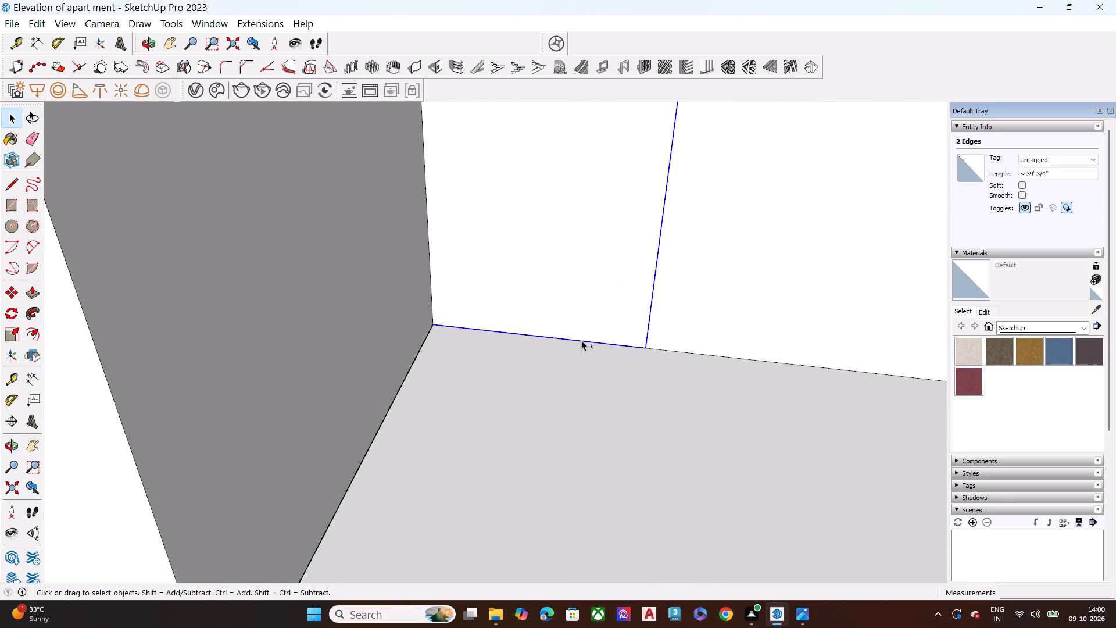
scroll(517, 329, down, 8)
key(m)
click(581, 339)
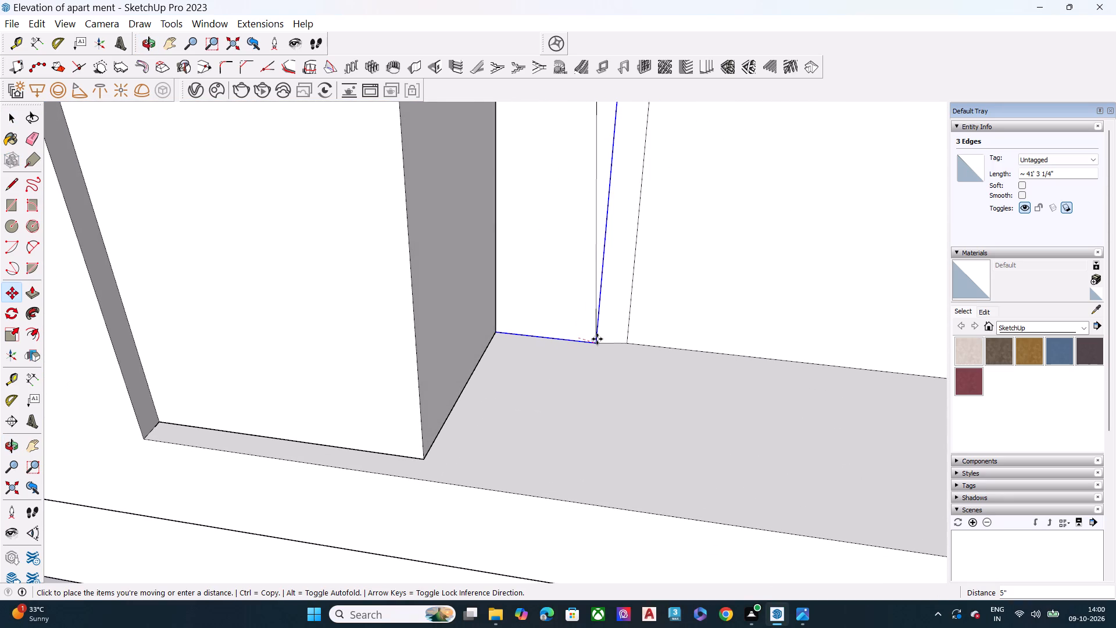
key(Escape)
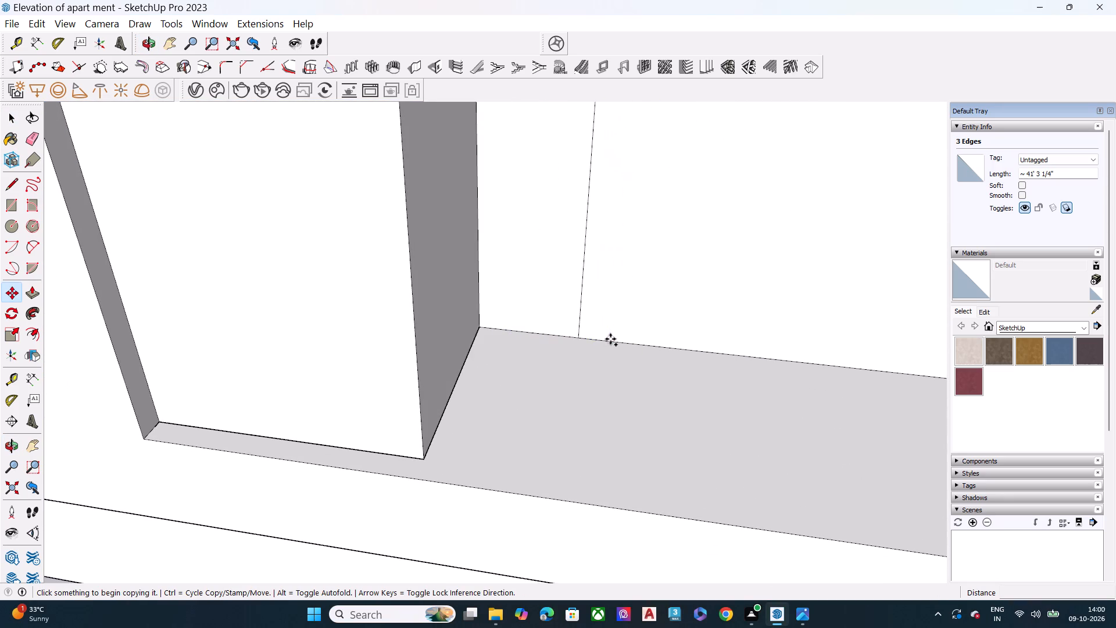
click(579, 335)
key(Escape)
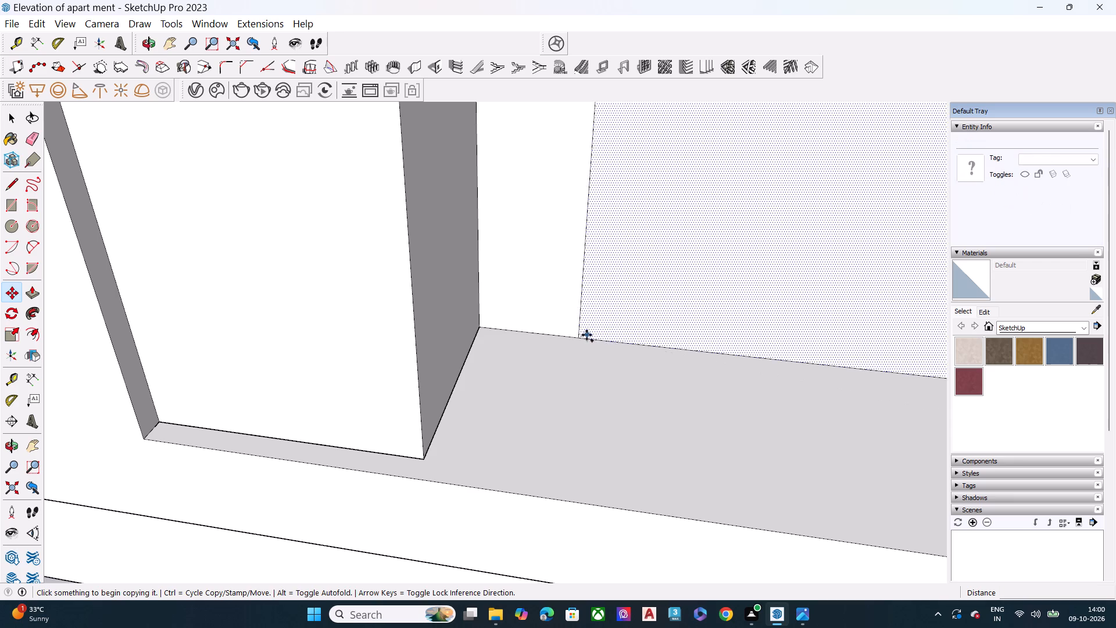
Move only the vertical dividing edge about 2' 8 3/4" along the back wall, away from the strip.
key(space)
click(577, 326)
click(578, 333)
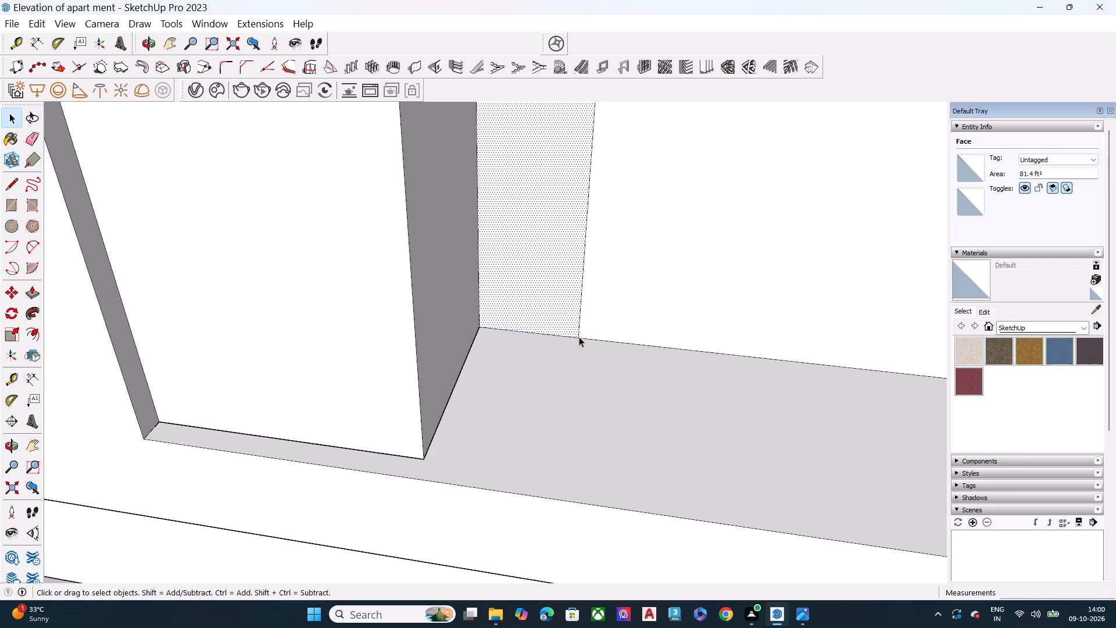
key(m)
click(579, 340)
scroll(623, 343, down, 7)
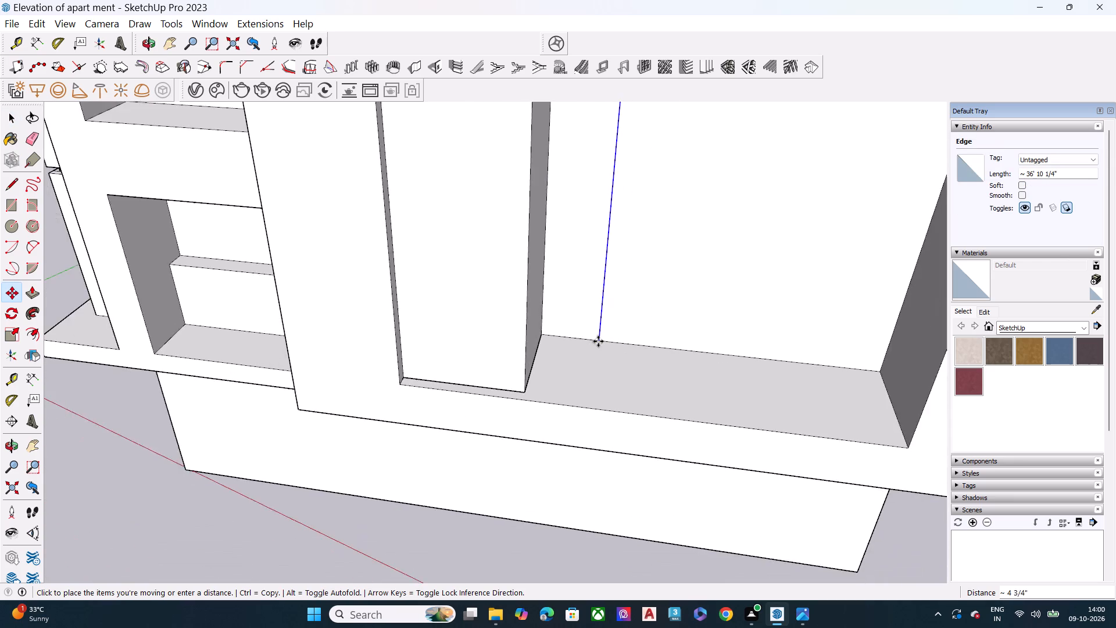
scroll(598, 341, down, 9)
middle_drag(592, 374, 635, 269)
scroll(612, 318, down, 9)
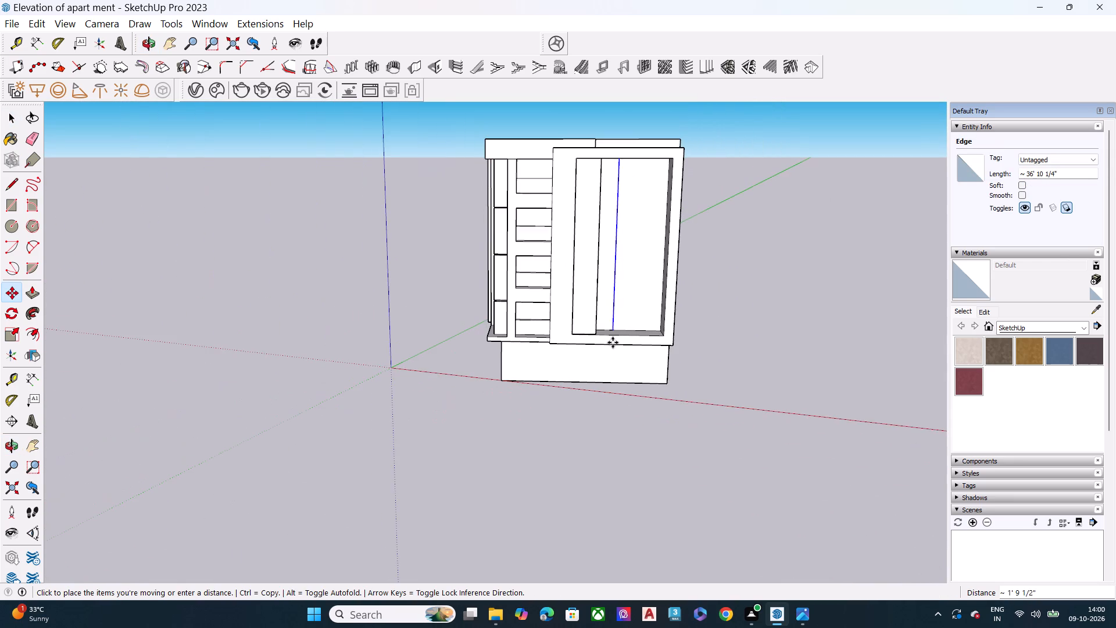
scroll(616, 295, up, 7)
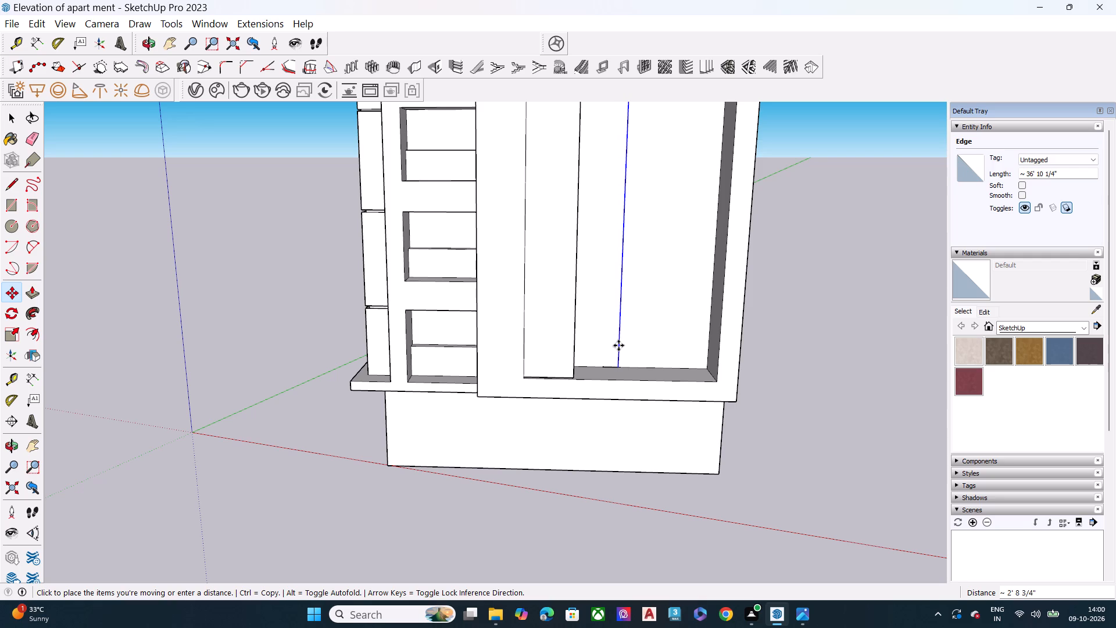
click(618, 345)
key(Escape)
scroll(534, 341, down, 9)
key(space)
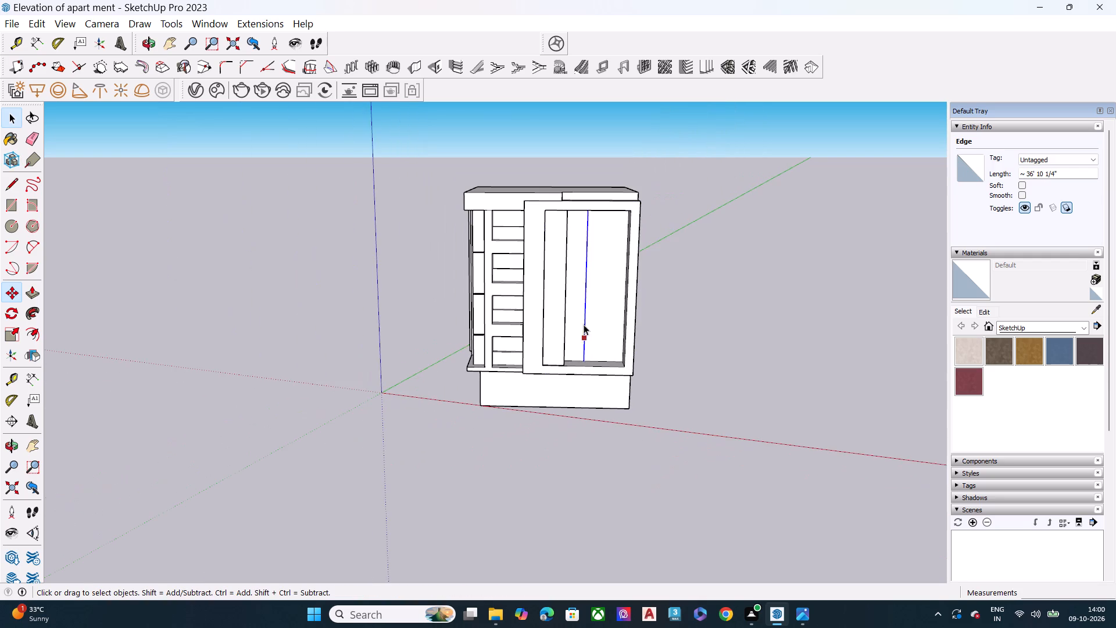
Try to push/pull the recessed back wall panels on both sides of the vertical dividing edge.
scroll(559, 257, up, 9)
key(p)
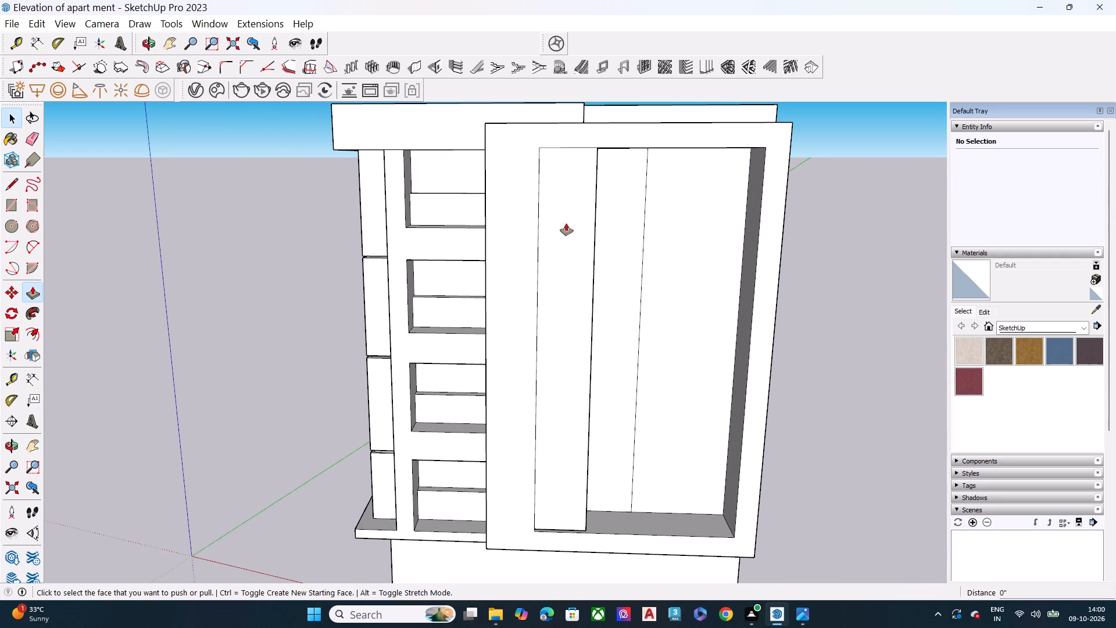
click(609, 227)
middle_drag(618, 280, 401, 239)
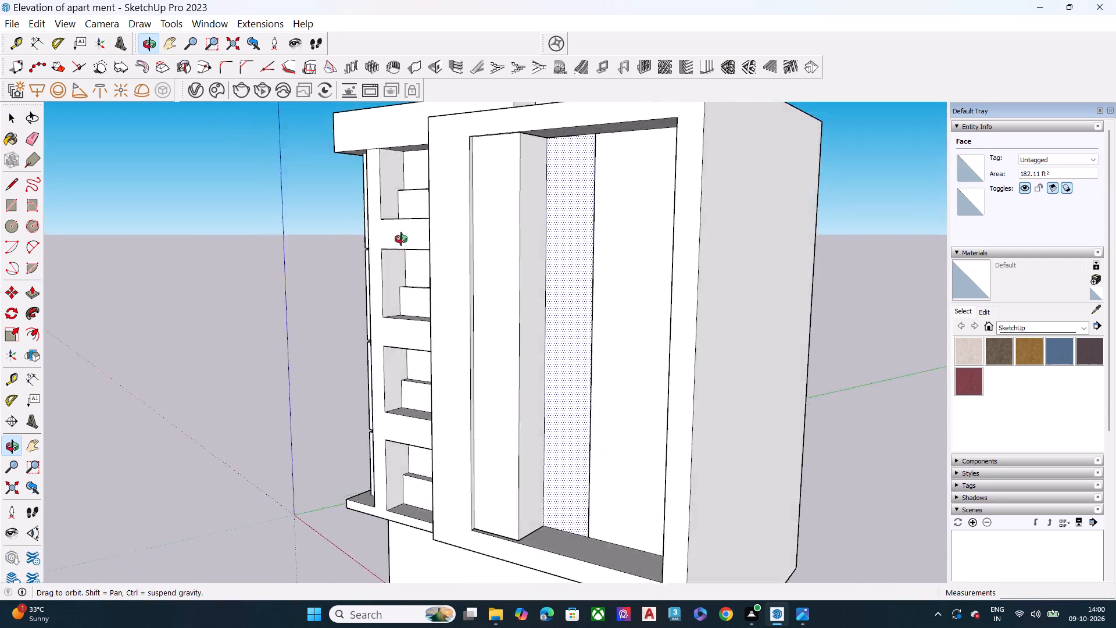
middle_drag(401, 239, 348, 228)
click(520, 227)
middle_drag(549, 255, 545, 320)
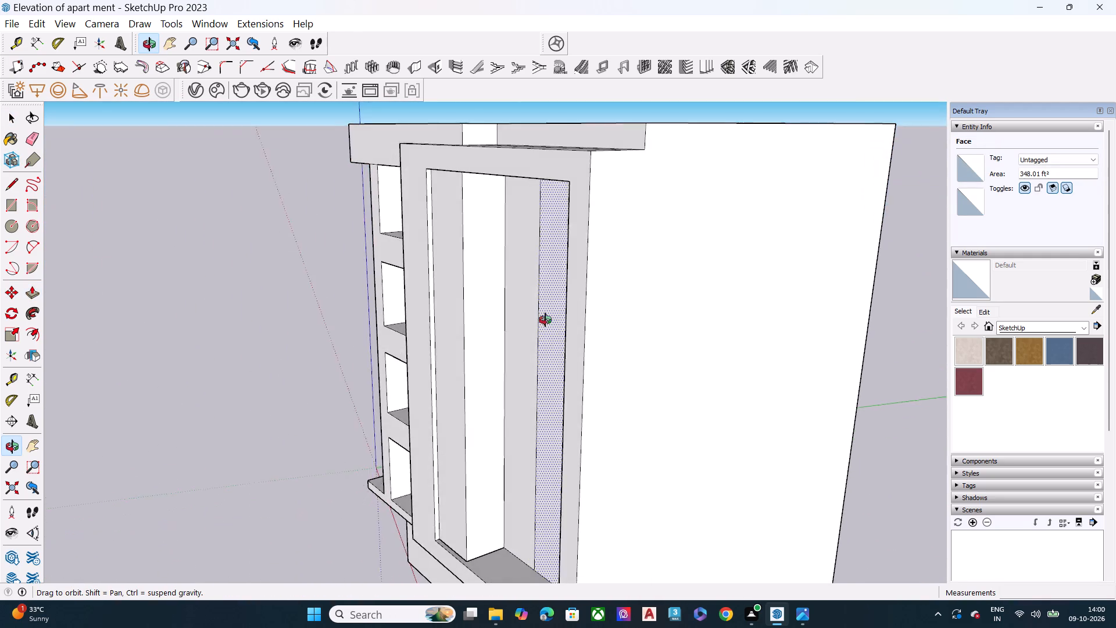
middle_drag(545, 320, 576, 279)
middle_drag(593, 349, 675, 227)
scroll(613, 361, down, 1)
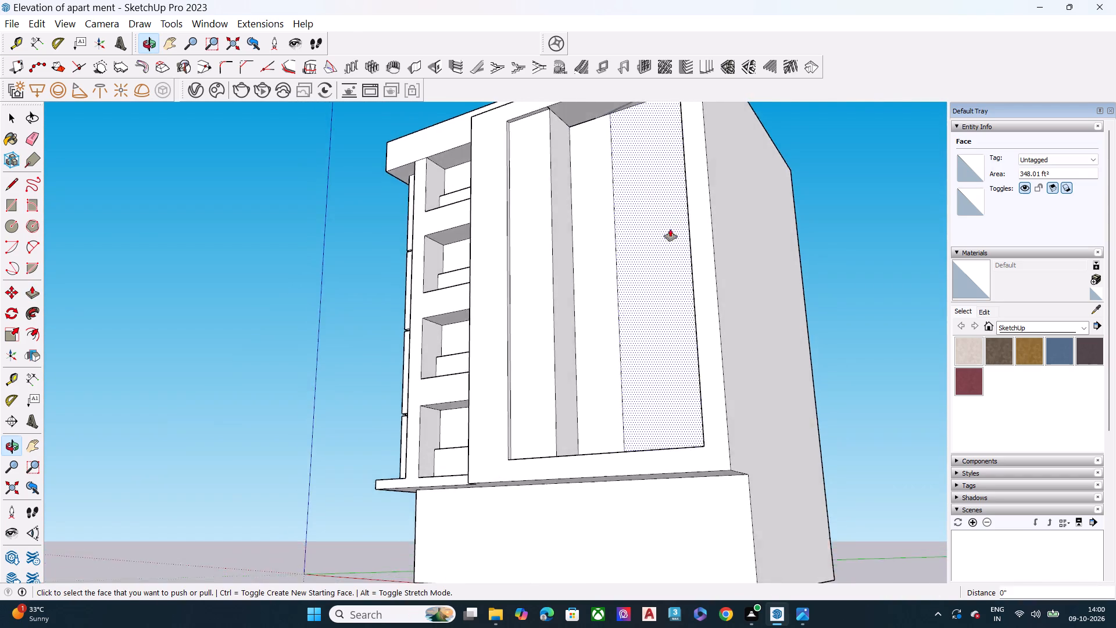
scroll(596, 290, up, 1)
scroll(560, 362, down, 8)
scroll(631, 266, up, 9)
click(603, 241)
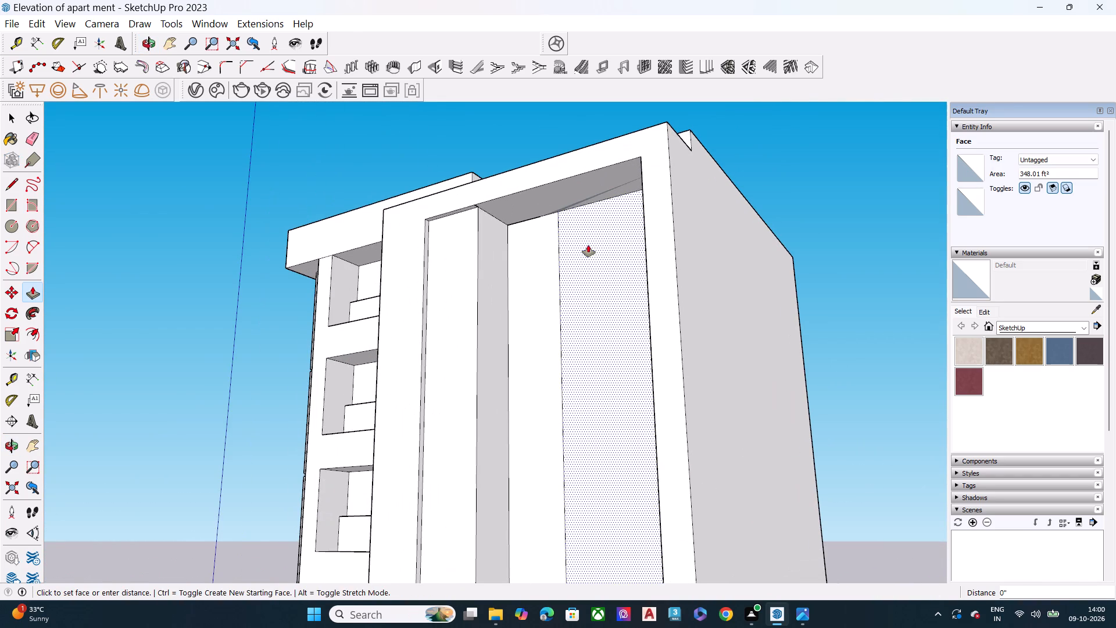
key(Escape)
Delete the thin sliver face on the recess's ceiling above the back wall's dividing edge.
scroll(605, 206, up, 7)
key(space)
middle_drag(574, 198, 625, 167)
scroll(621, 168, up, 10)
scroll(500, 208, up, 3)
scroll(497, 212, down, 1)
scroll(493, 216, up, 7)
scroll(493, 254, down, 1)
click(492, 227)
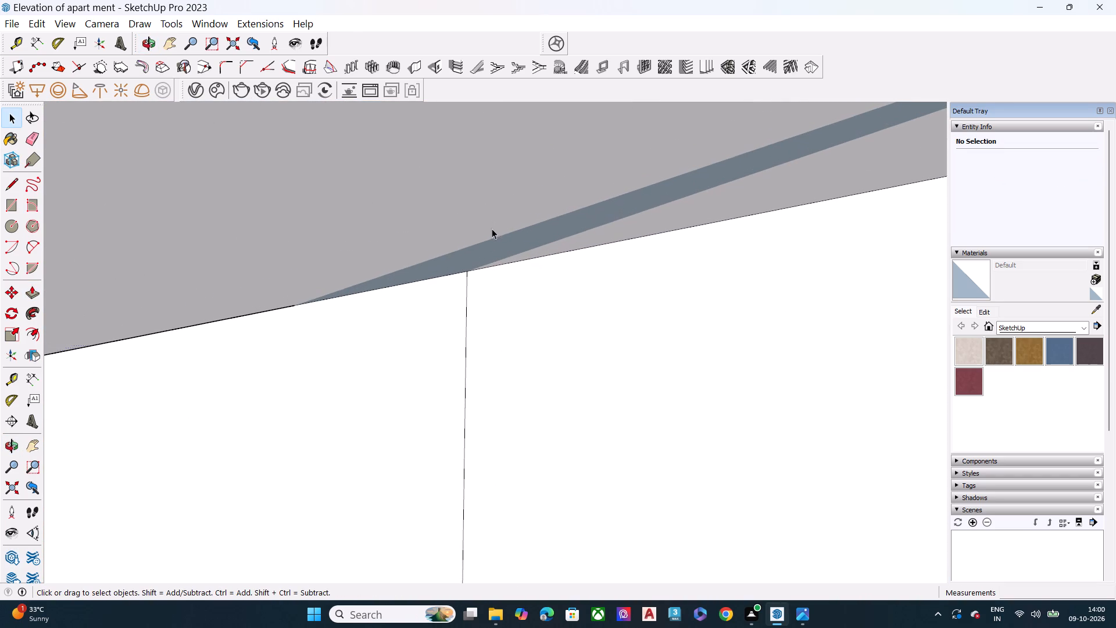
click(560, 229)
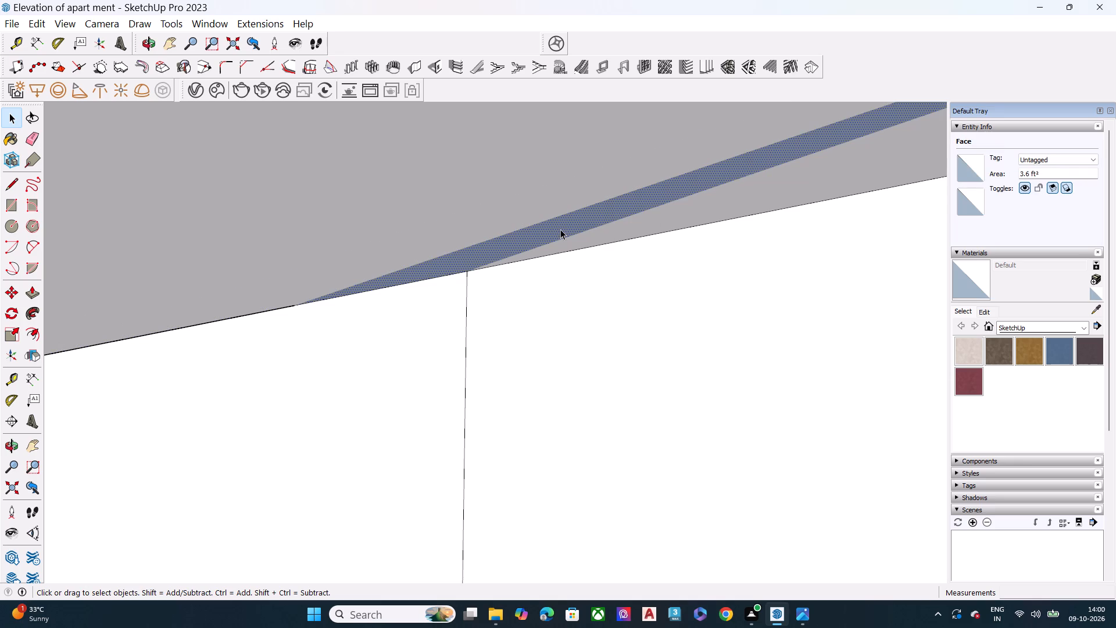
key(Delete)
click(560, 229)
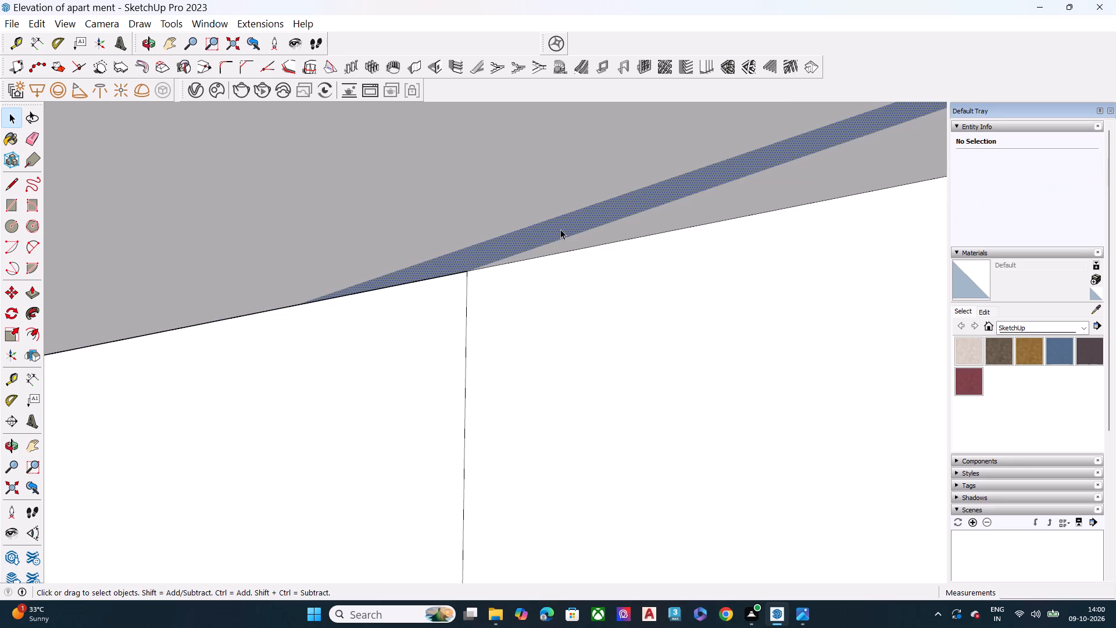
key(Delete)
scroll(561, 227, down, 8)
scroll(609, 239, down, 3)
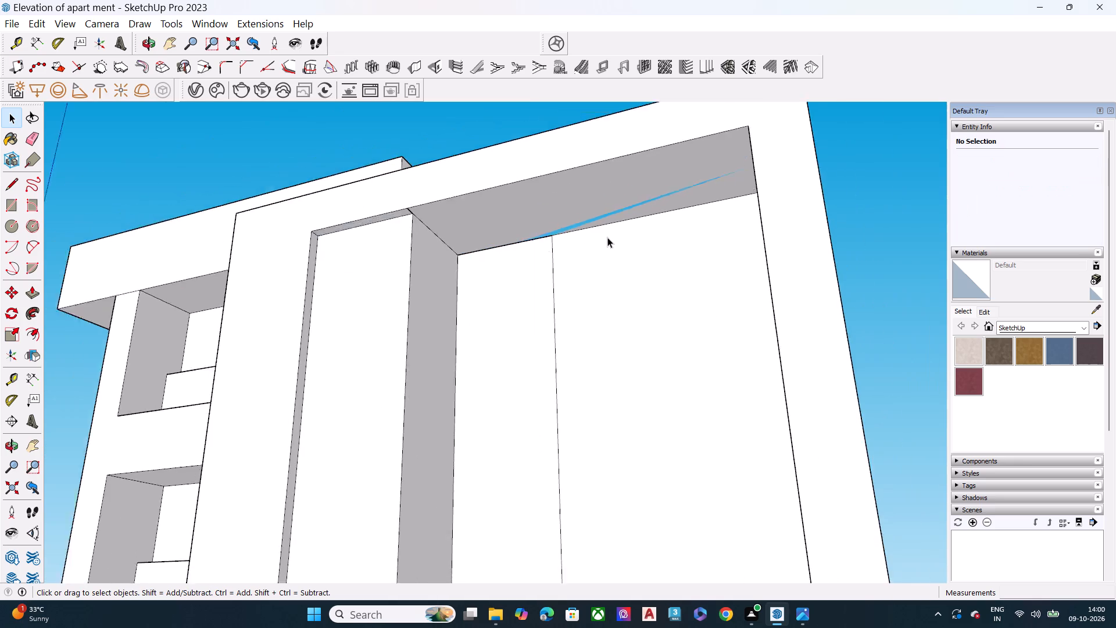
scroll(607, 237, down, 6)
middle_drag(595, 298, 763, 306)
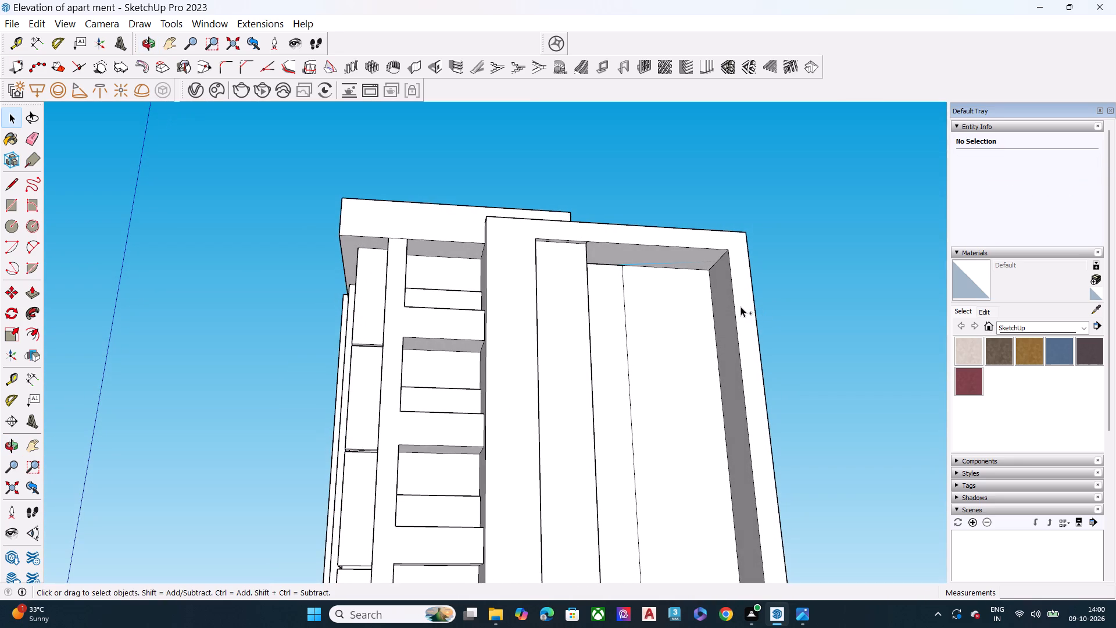
Undo the recess edits back to the state before the vertical strip was extruded from the back wall.
key(ctrl+z)
key(ctrl+z)
key(ctrl+z)
key(ctrl+z)
key(ctrl+z)
key(ctrl+z)
key(ctrl+z)
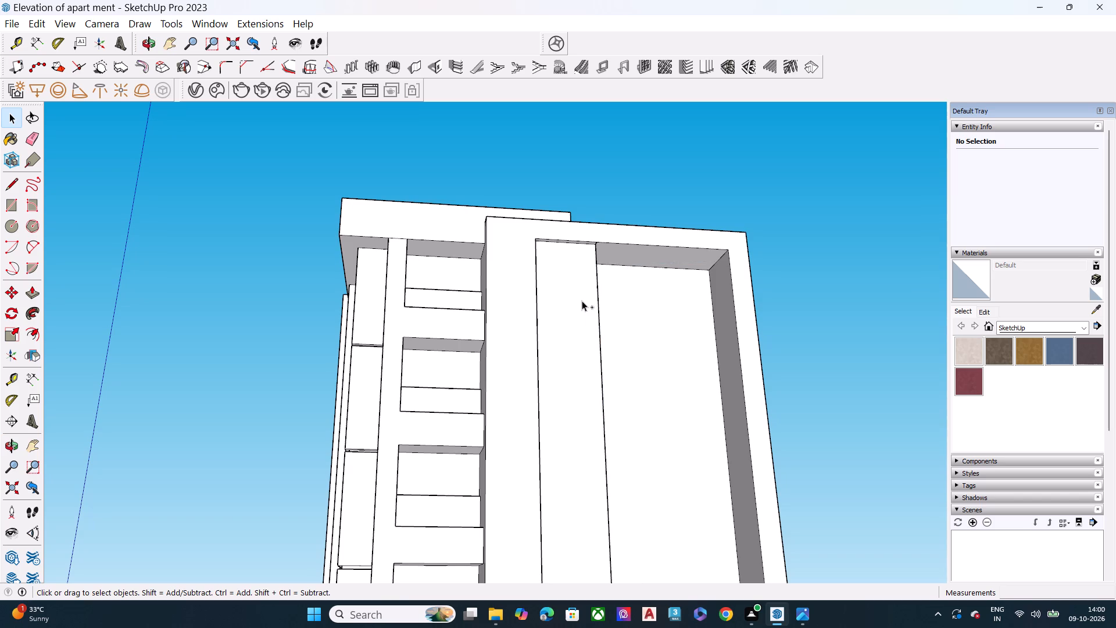
key(ctrl+z)
key(ctrl+z)
ctrl+middle_drag(693, 309, 438, 344)
key(ctrl+z)
key(ctrl+z)
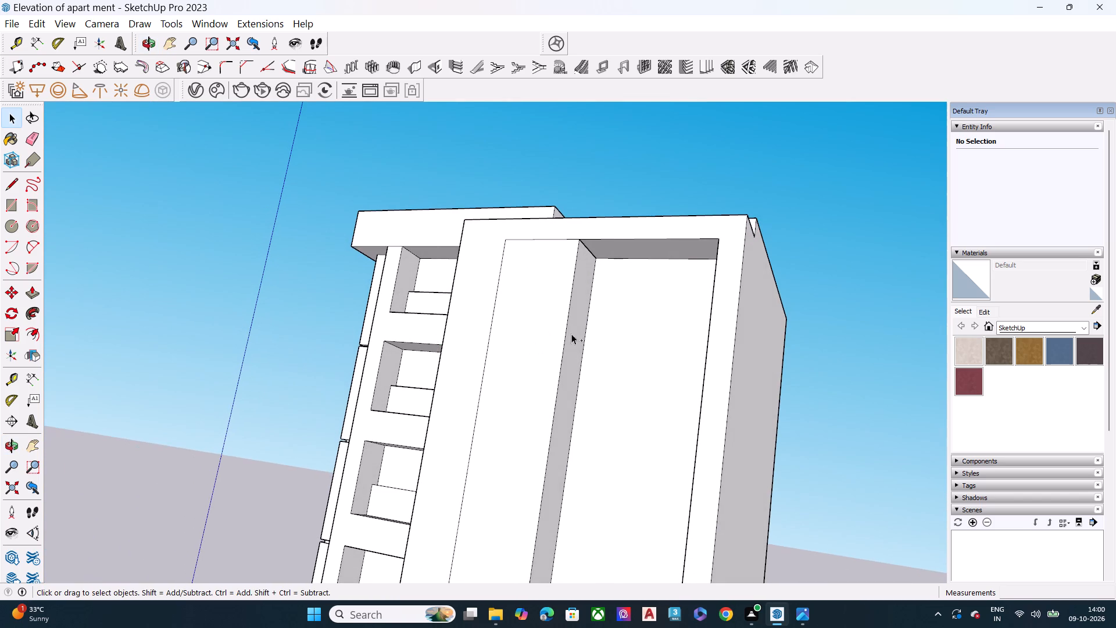
key(ctrl+z)
key(ctrl+z)
key(ctrl+z)
key(ctrl+z)
key(ctrl+z)
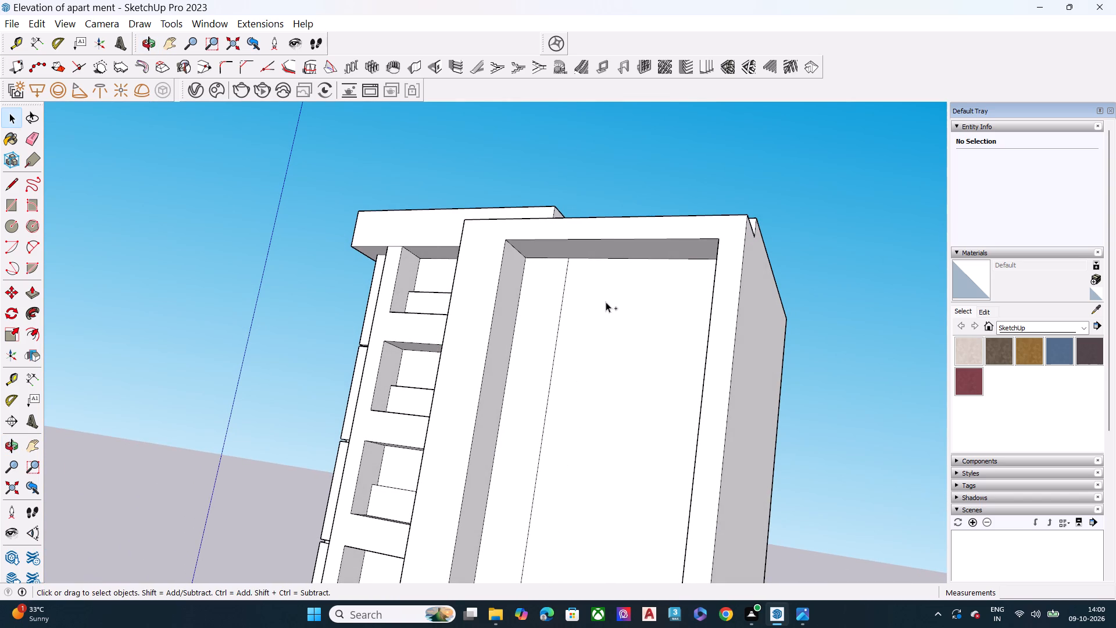
Undo the earlier building widening and the back wall's vertical dividing edges, back to a plain undivided recess.
key(ctrl+z)
key(ctrl+z)
key(ctrl+z)
key(ctrl+z)
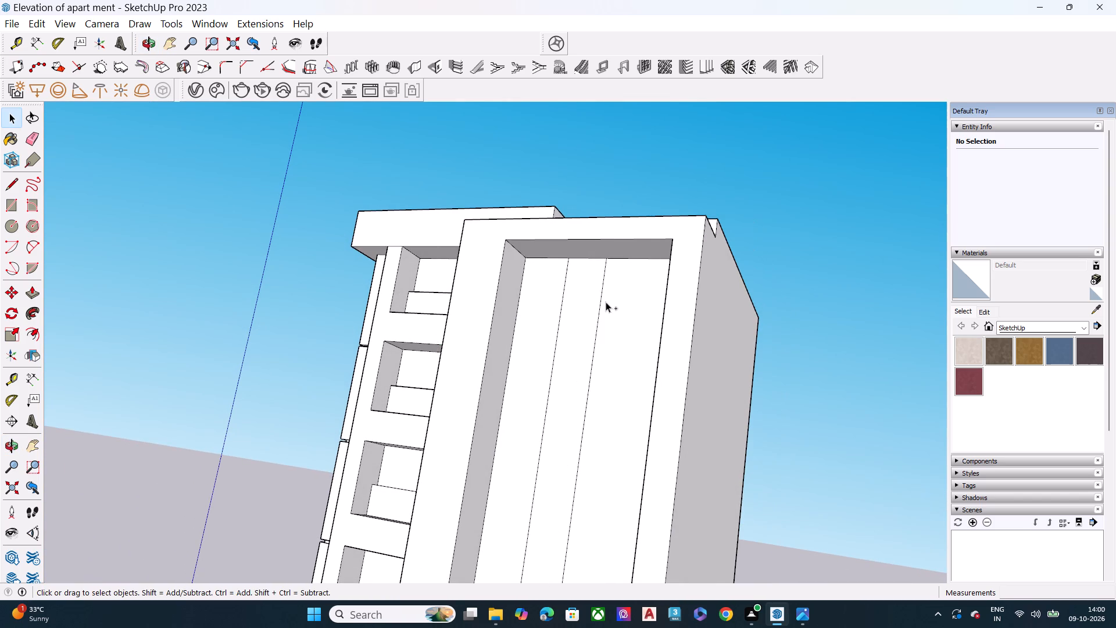
key(ctrl+z)
key(ctrl+z)
Push the recess's side wall nearest the balconies slightly outward in two moves, the second about 4 1/2".
scroll(525, 307, down, 9)
middle_drag(606, 324, 647, 360)
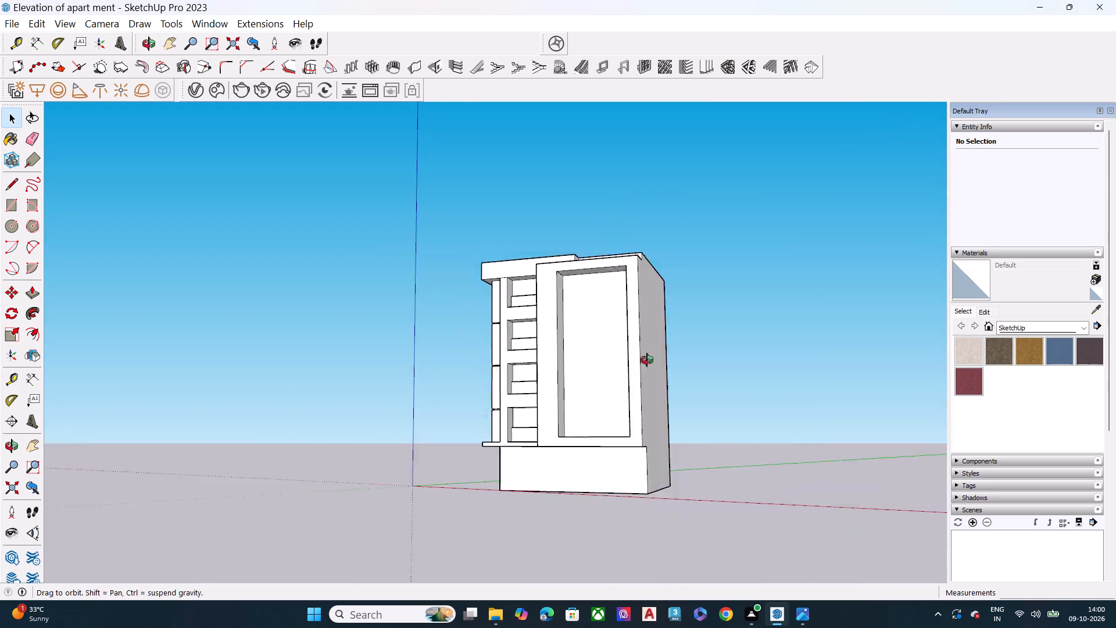
middle_drag(647, 360, 766, 418)
scroll(519, 369, up, 8)
middle_drag(648, 375, 752, 263)
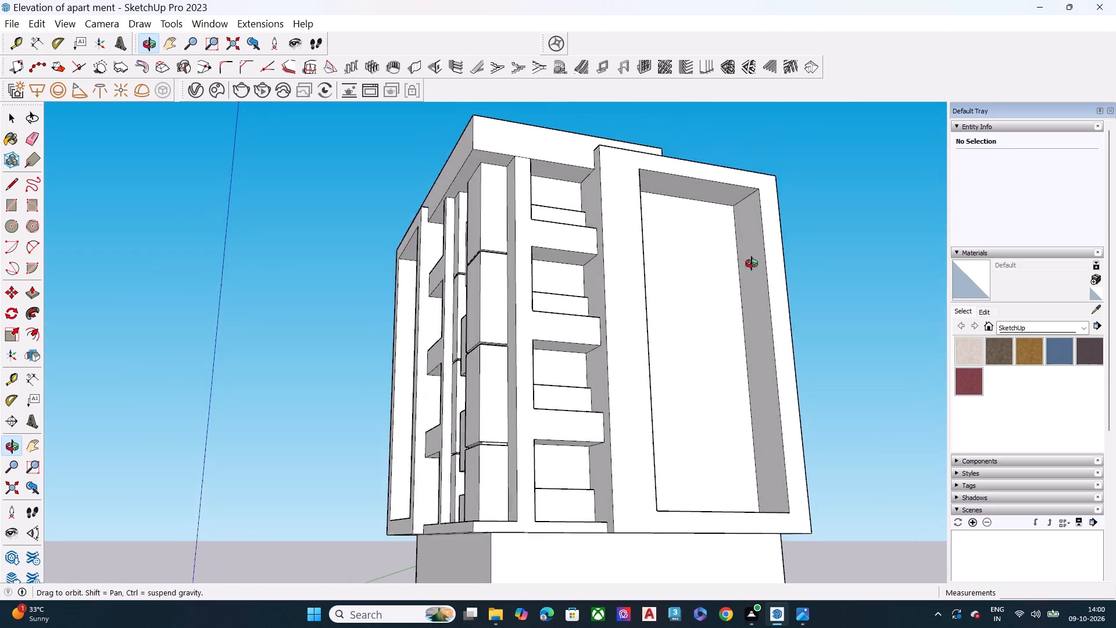
middle_drag(752, 263, 454, 324)
scroll(456, 319, down, 4)
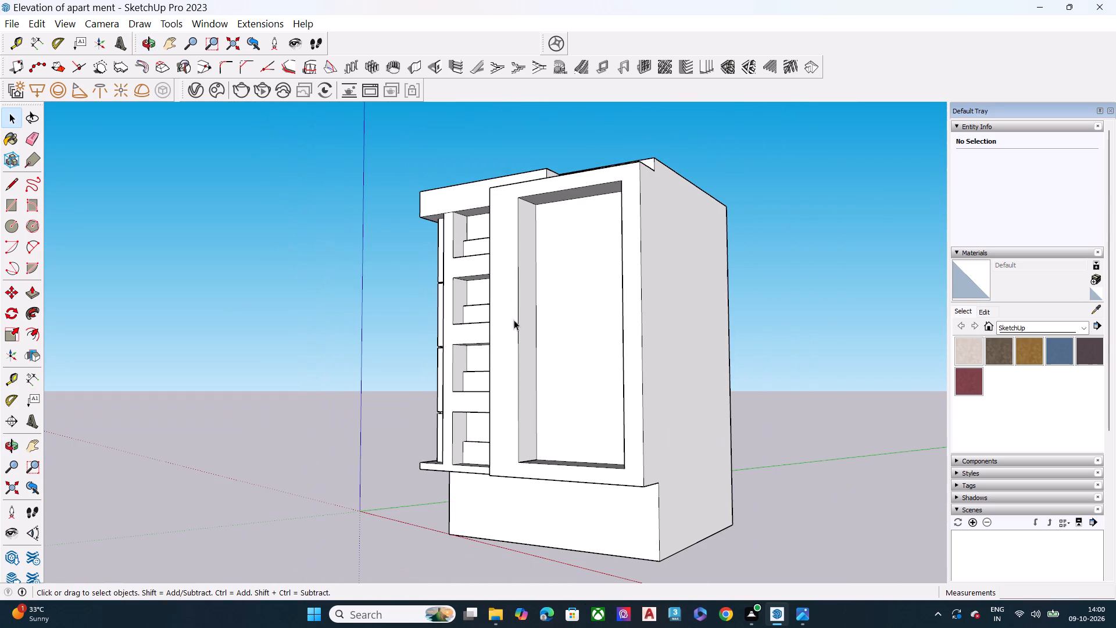
click(524, 323)
key(p)
click(524, 323)
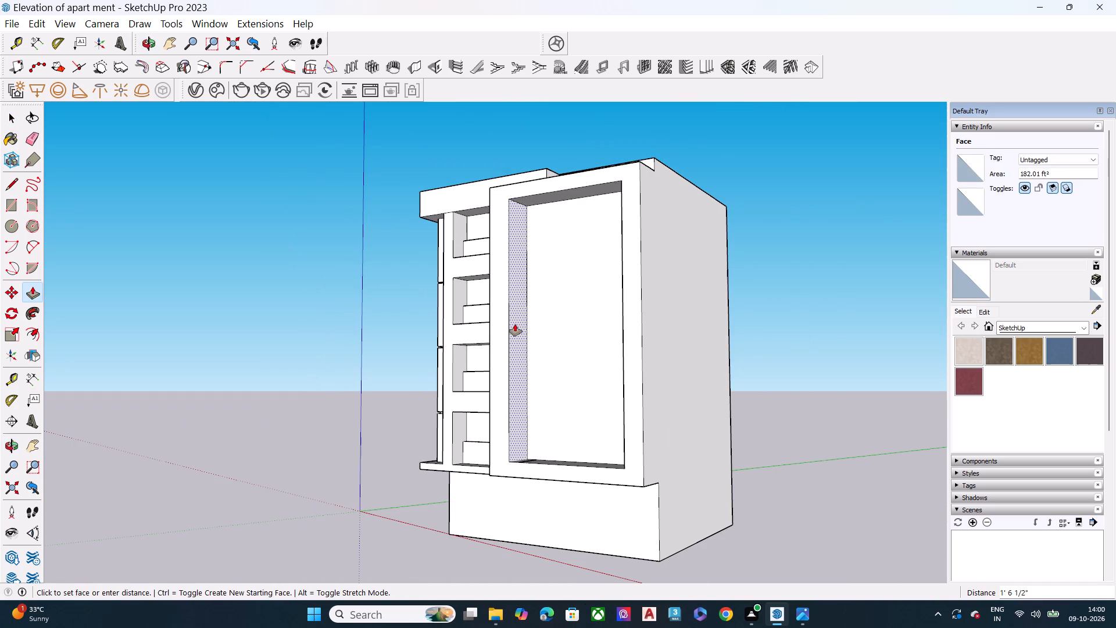
click(521, 326)
click(521, 325)
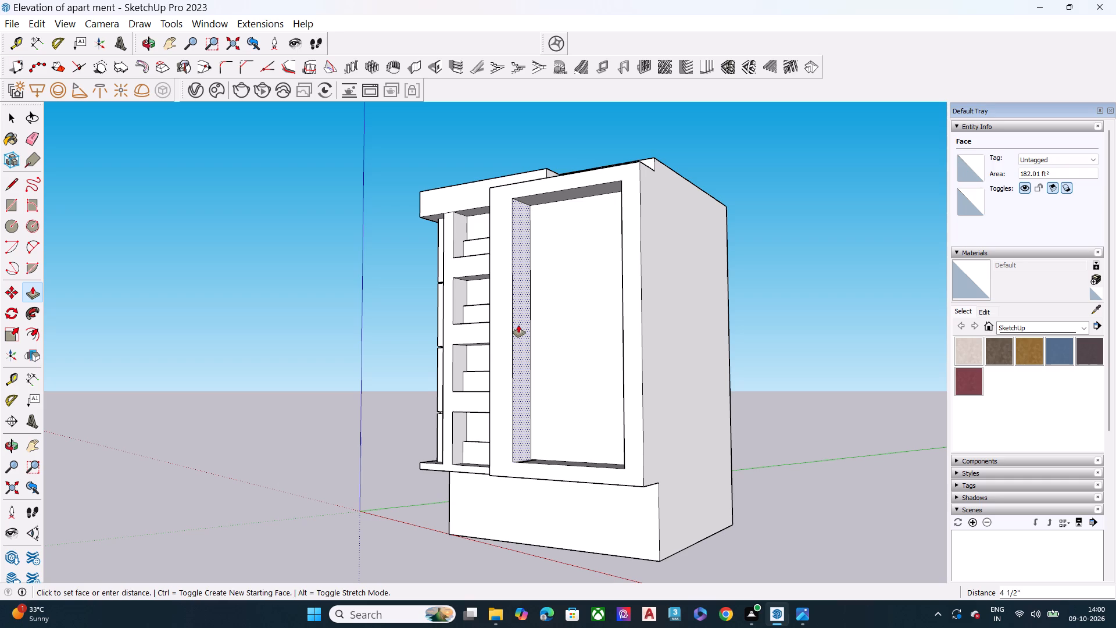
click(518, 325)
key(space)
Pull the building's plain outer side face slightly outward to widen the large frame's outer border.
scroll(613, 317, down, 4)
click(647, 319)
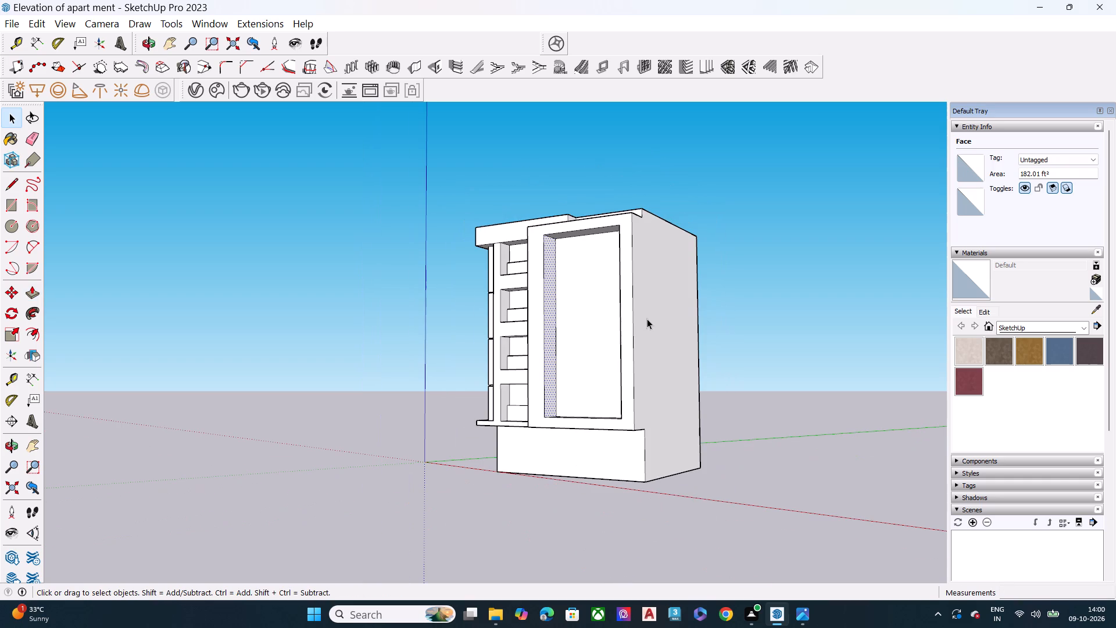
key(p)
click(647, 319)
click(662, 323)
key(space)
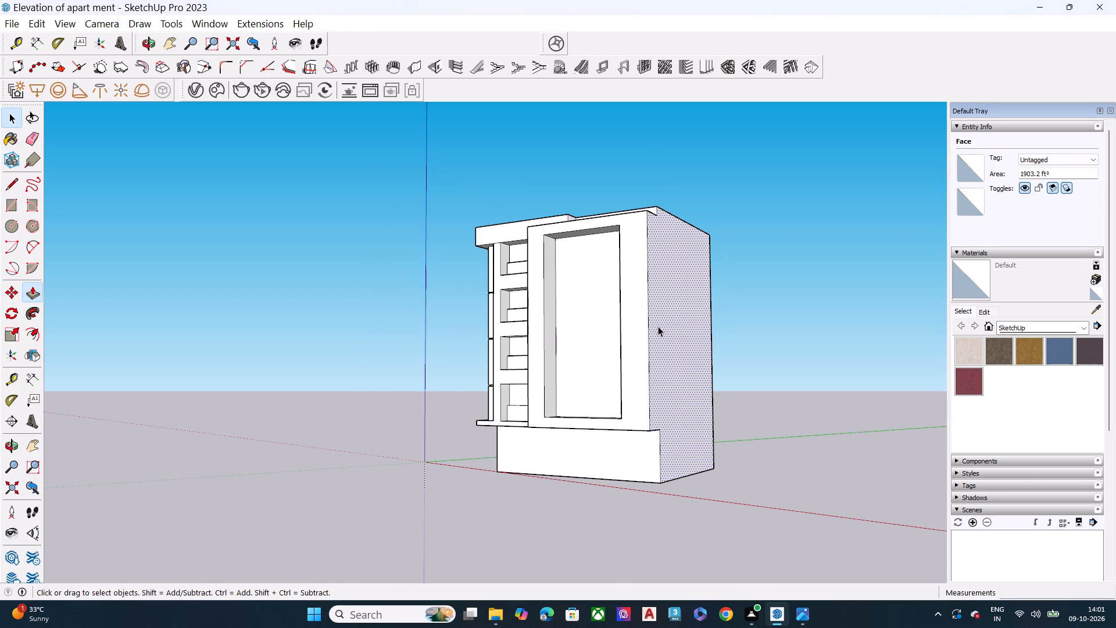
Push the recess's side wall farthest from the balconies about 3' 6 3/4" outward to widen the recess.
middle_drag(592, 331, 864, 374)
scroll(618, 337, up, 6)
click(657, 322)
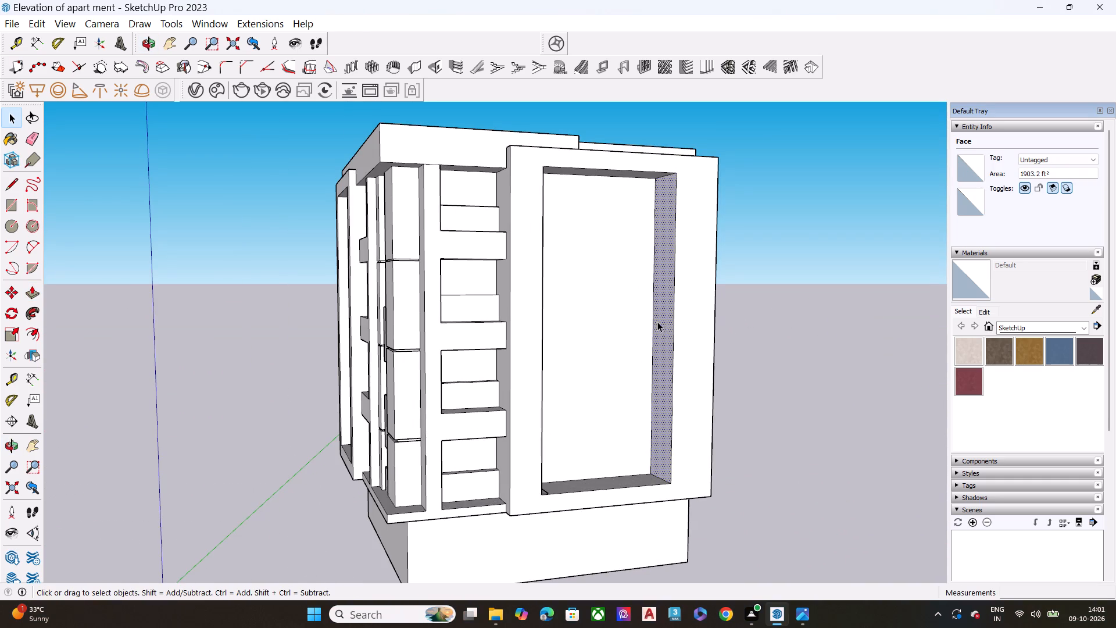
key(p)
click(661, 324)
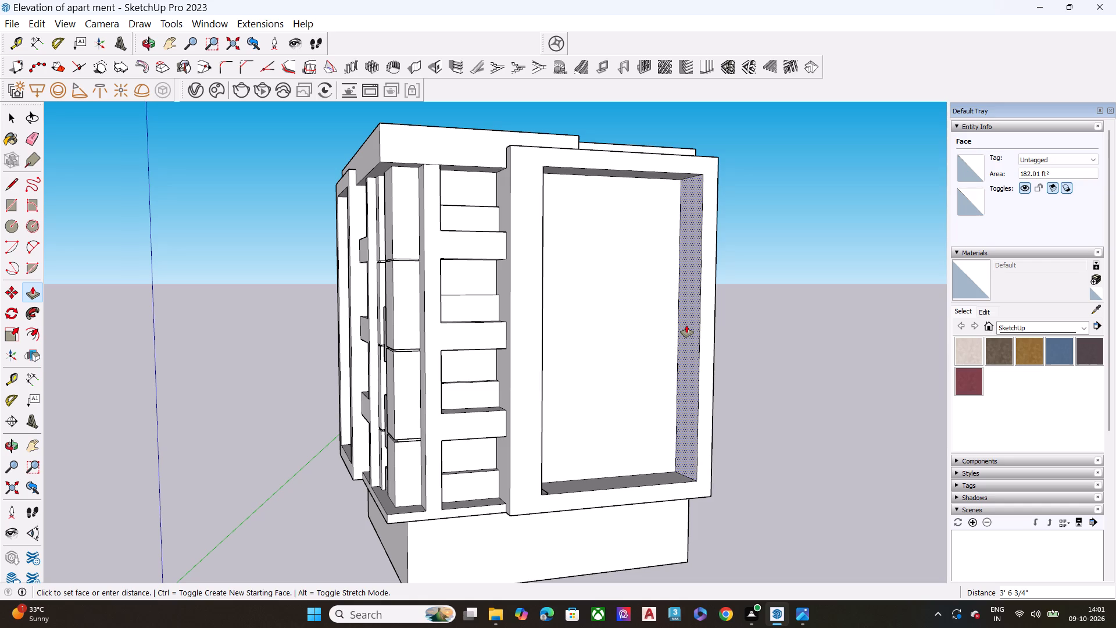
click(686, 325)
key(space)
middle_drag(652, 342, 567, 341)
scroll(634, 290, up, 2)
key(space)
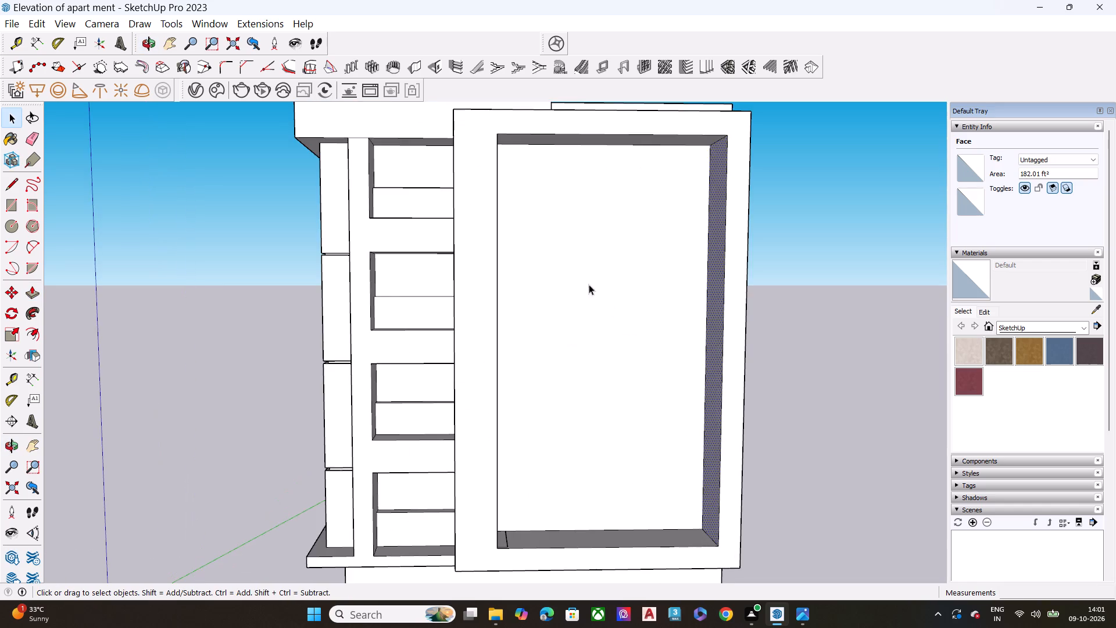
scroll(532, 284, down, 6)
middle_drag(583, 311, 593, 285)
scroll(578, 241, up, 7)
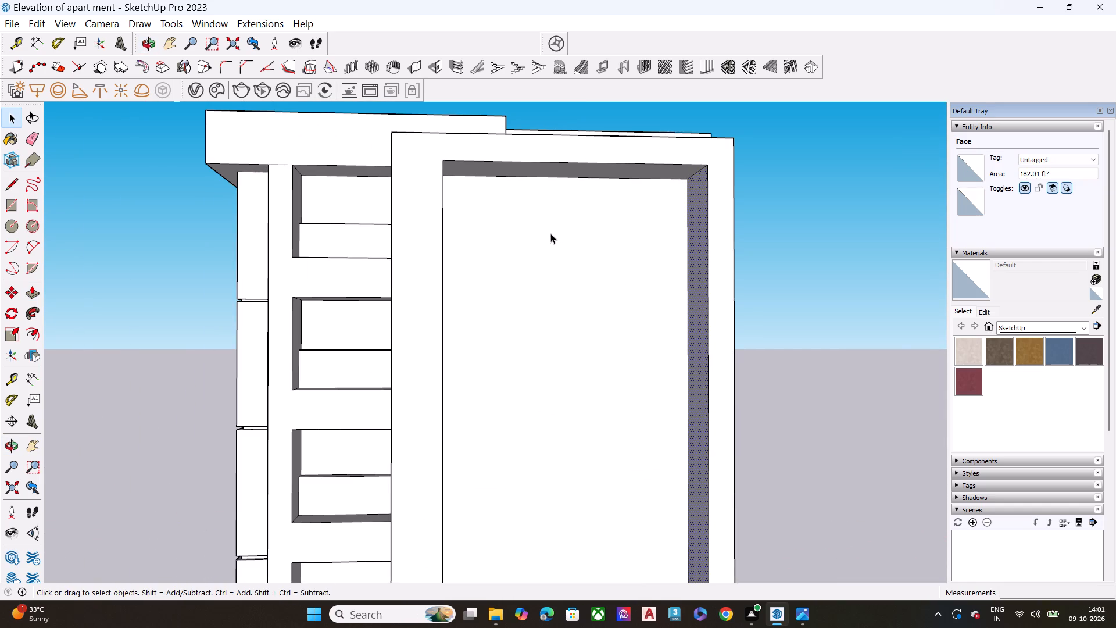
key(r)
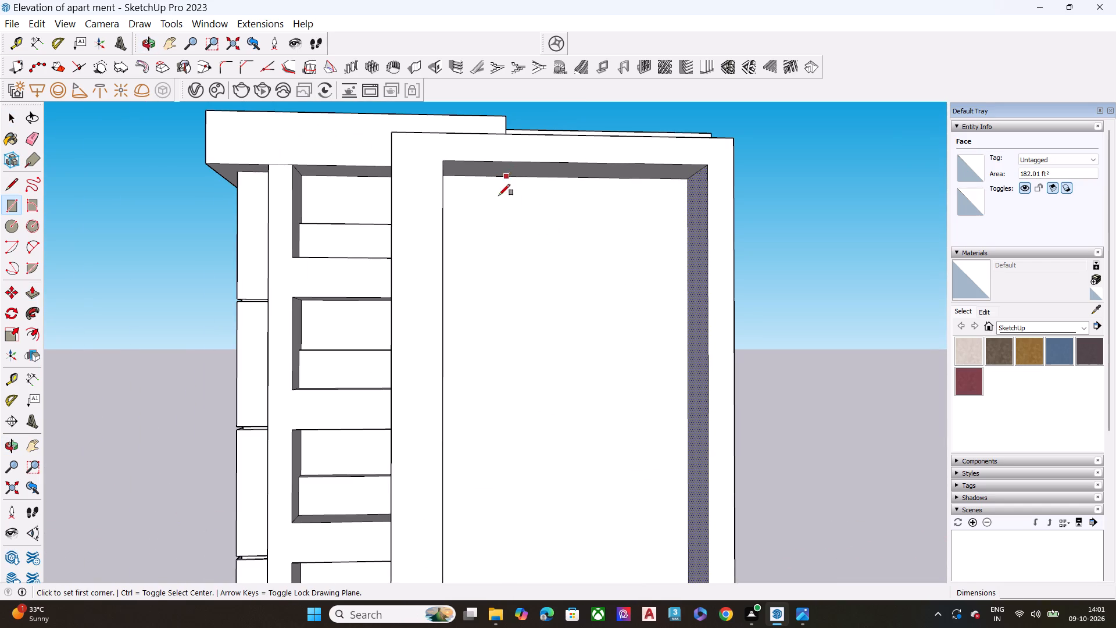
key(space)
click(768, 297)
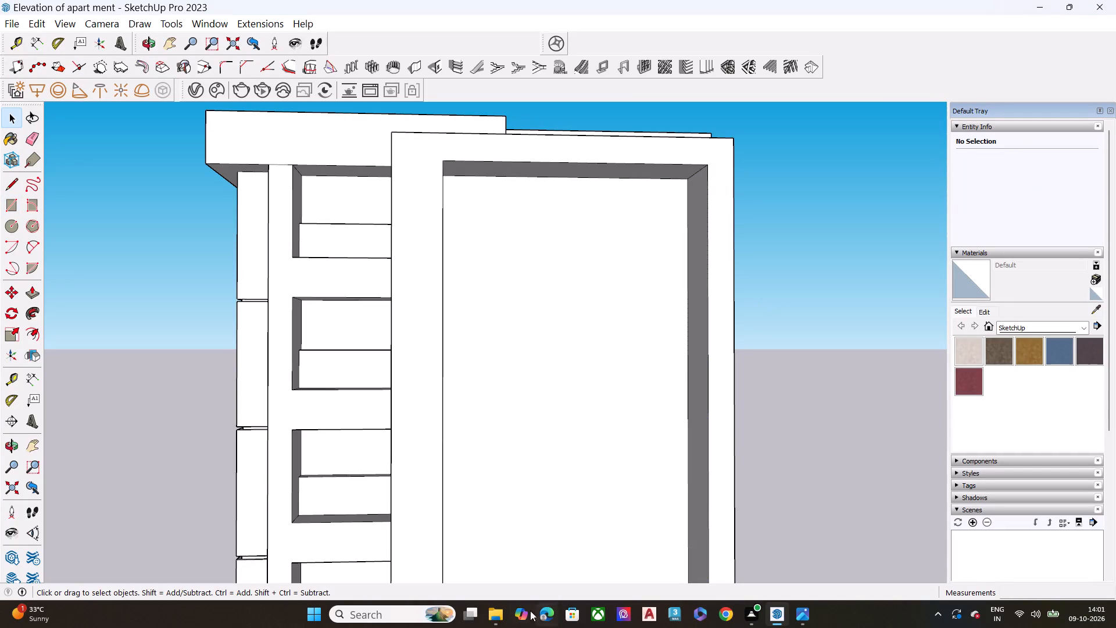
Switch to Google Chrome and open the 3D Warehouse website through a search for 3d warehouse.
click(730, 612)
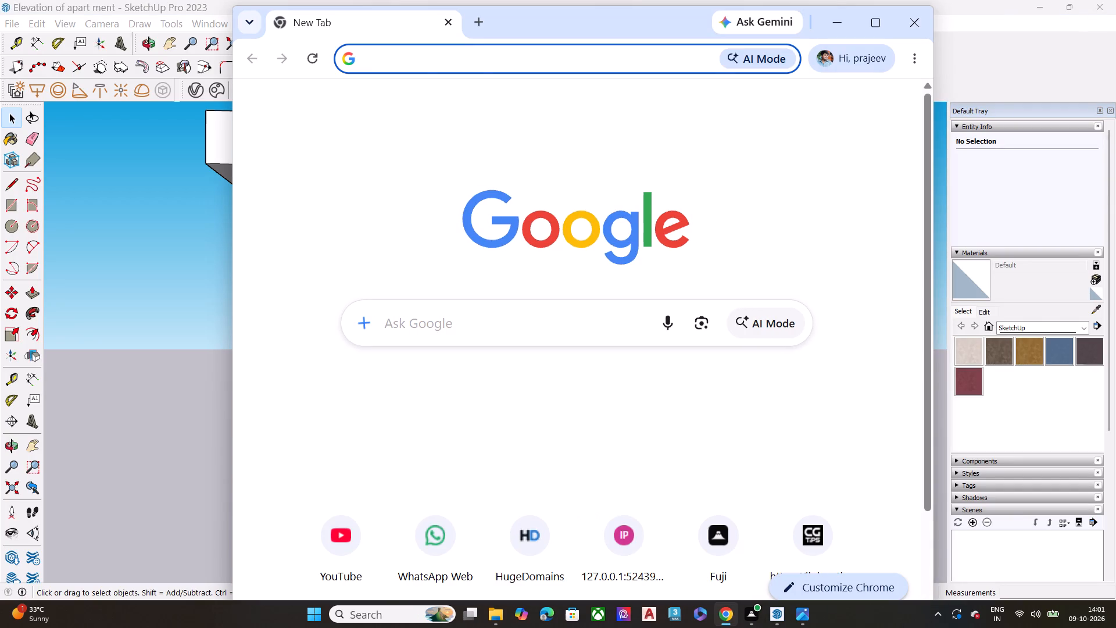
click(455, 338)
click(450, 365)
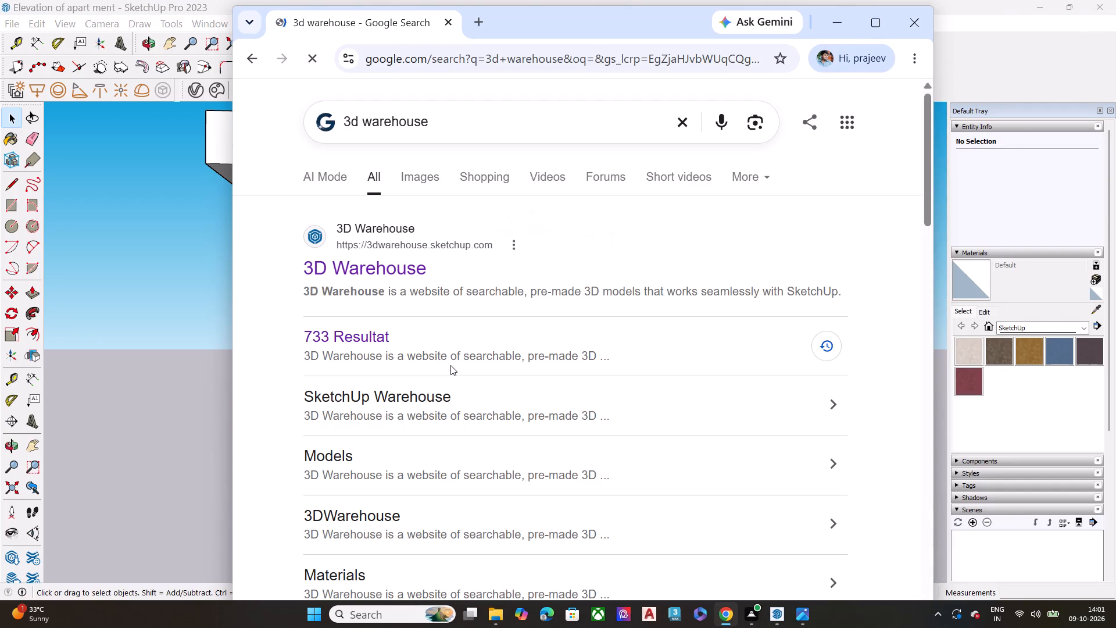
click(343, 284)
click(354, 267)
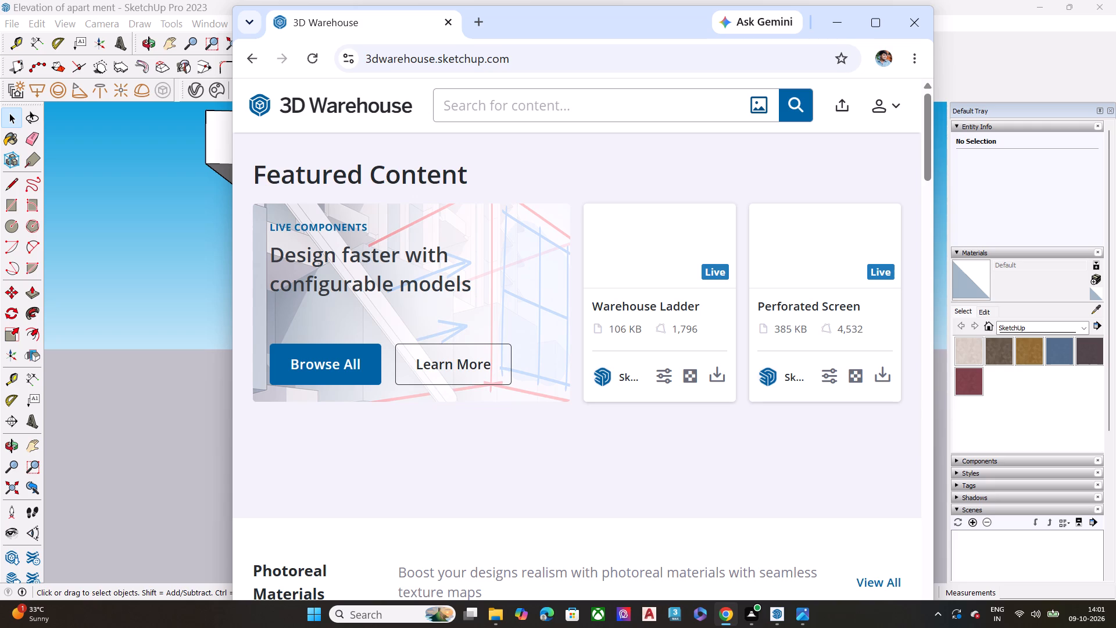
Search the 3D Warehouse for GRILL.
scroll(502, 349, down, 6)
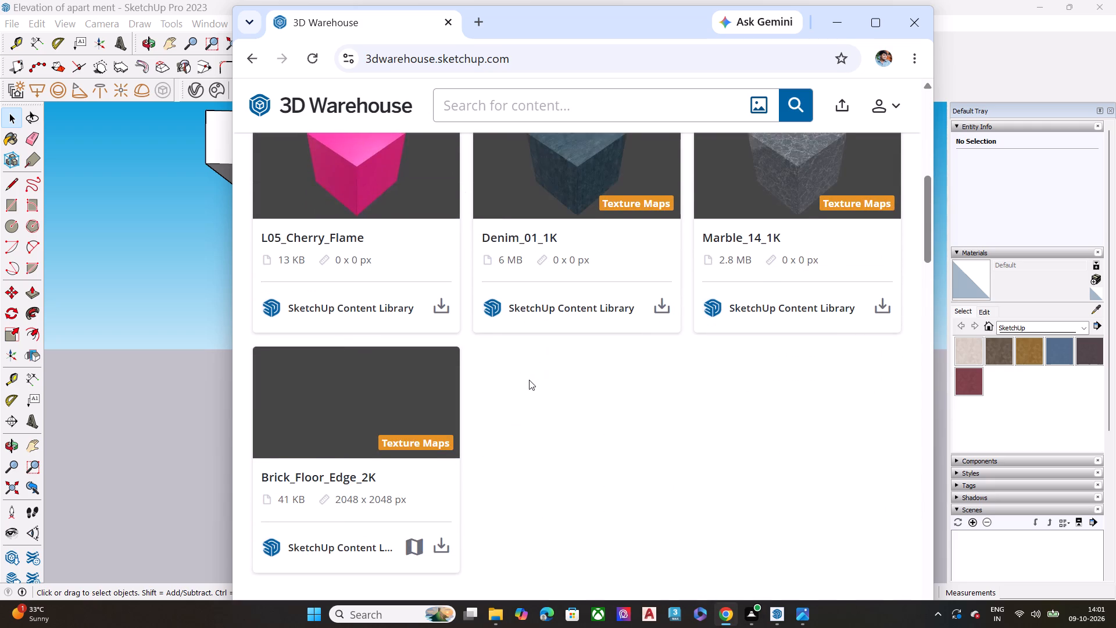
scroll(520, 380, up, 10)
click(557, 112)
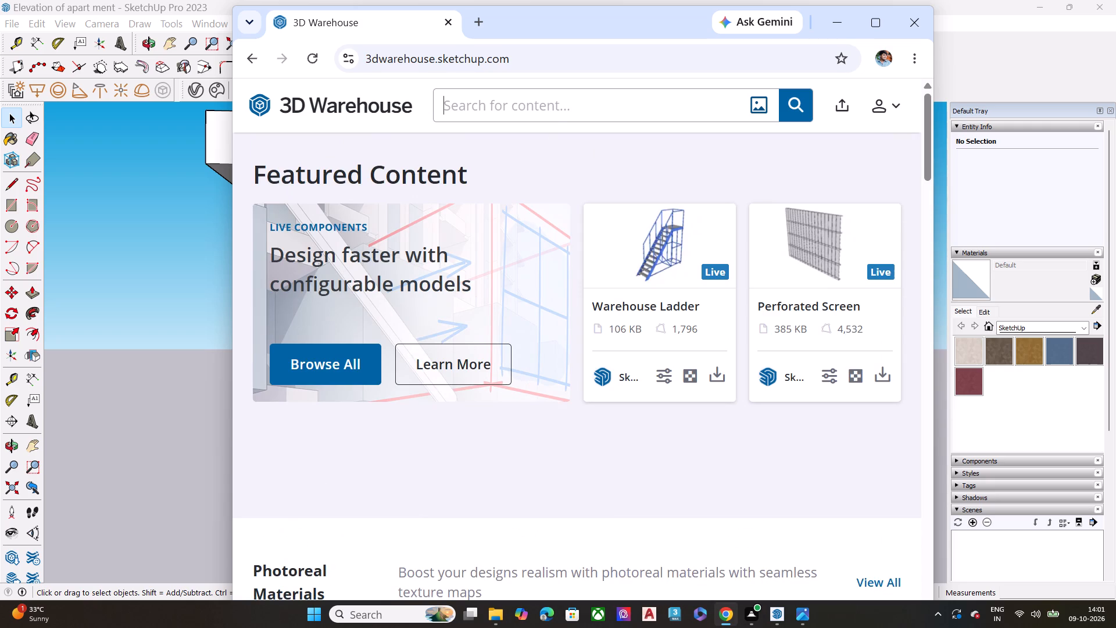
text(GRILL)
key(Return)
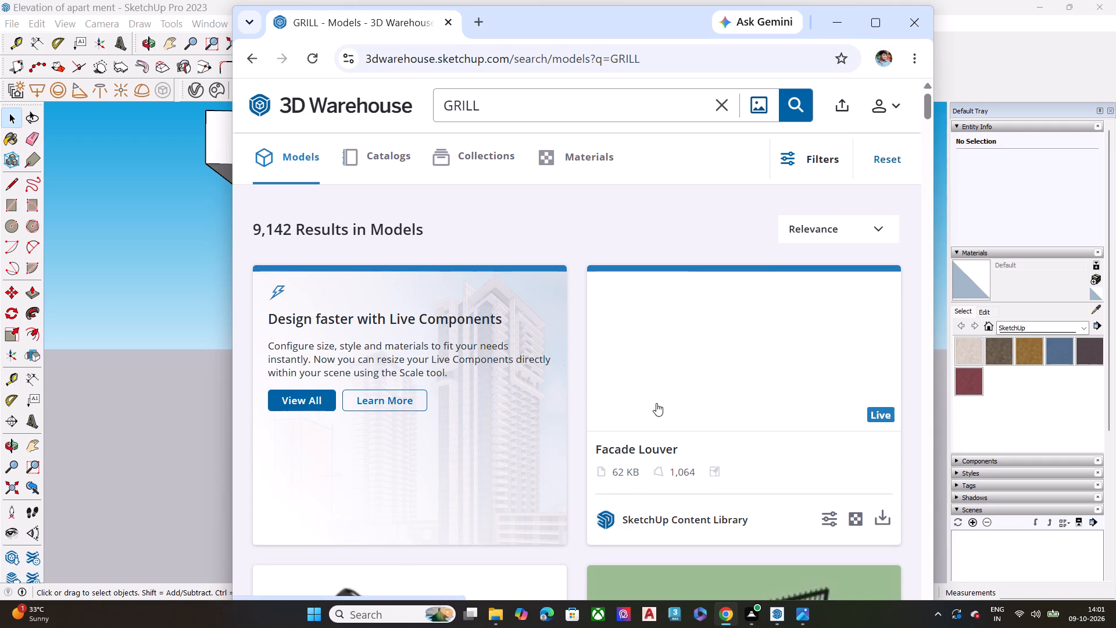
Look through the first batch of GRILL model results for a grille design suited to the building elevation.
scroll(656, 403, down, 3)
scroll(522, 377, down, 4)
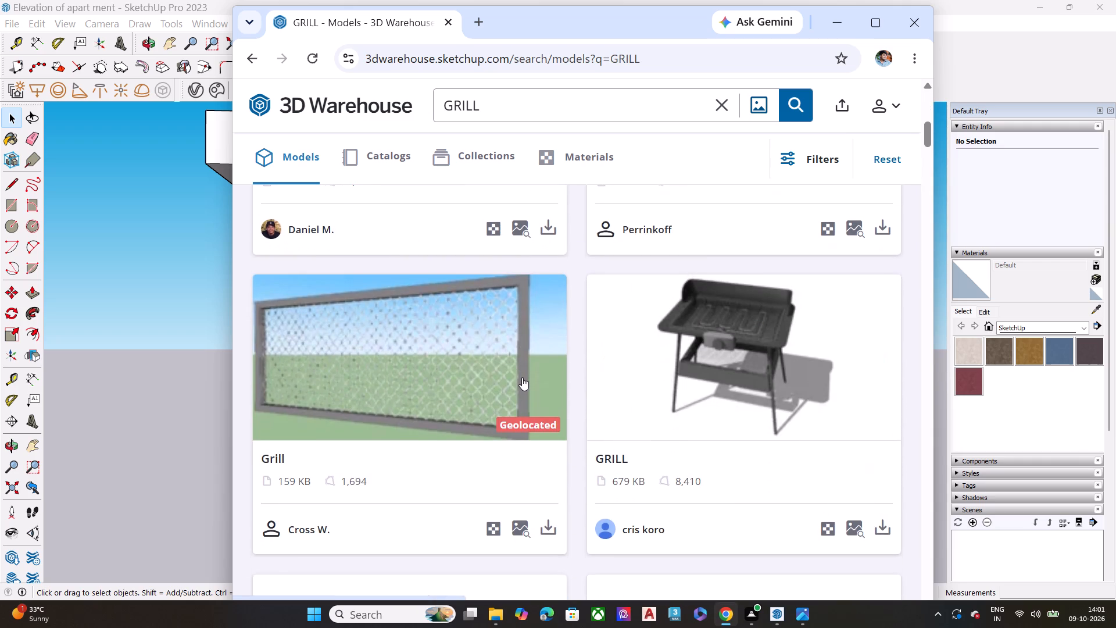
scroll(522, 377, down, 4)
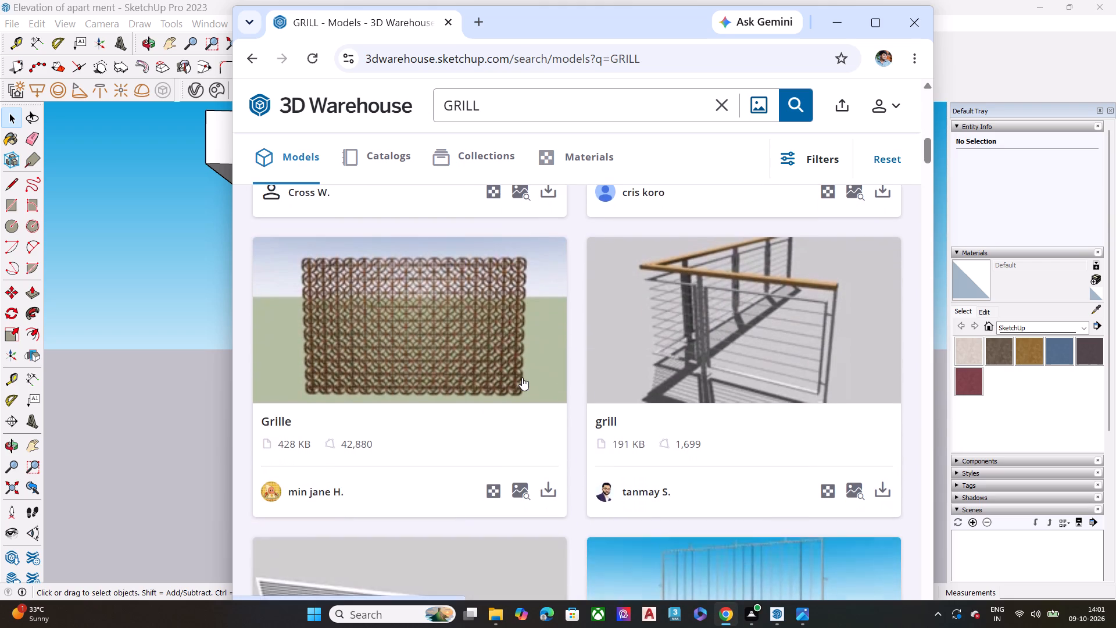
scroll(522, 377, down, 6)
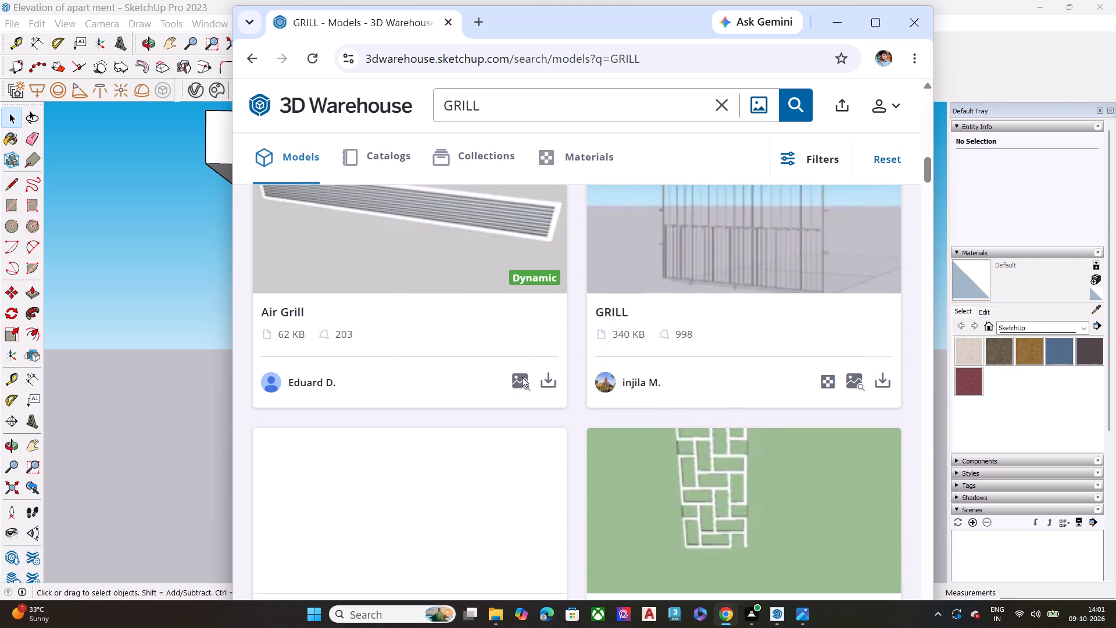
scroll(522, 377, down, 4)
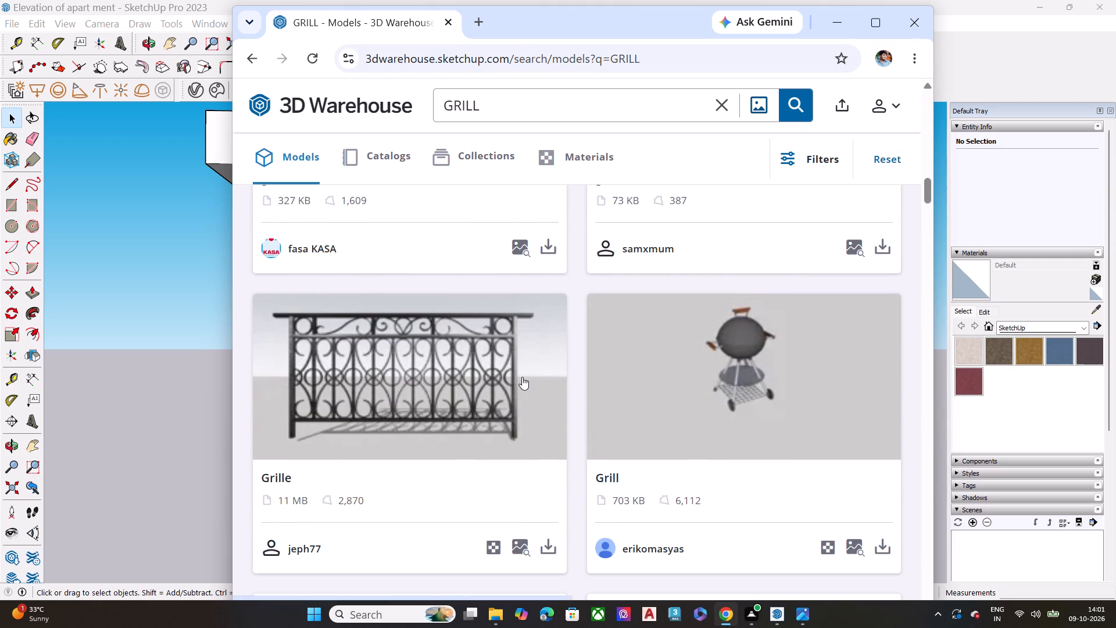
scroll(522, 377, down, 2)
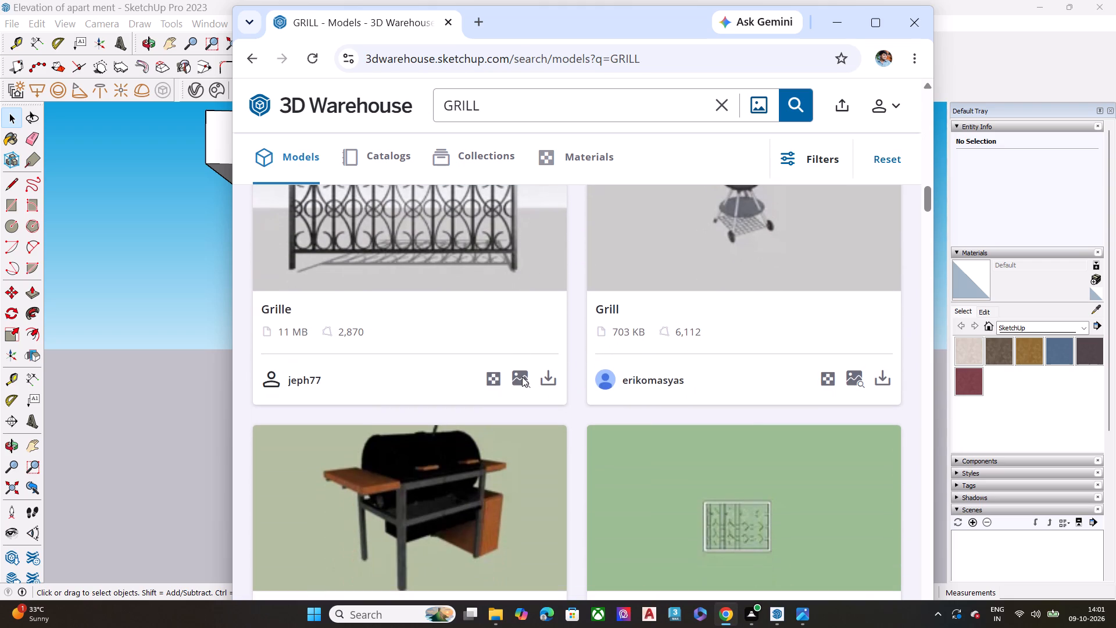
scroll(522, 377, down, 7)
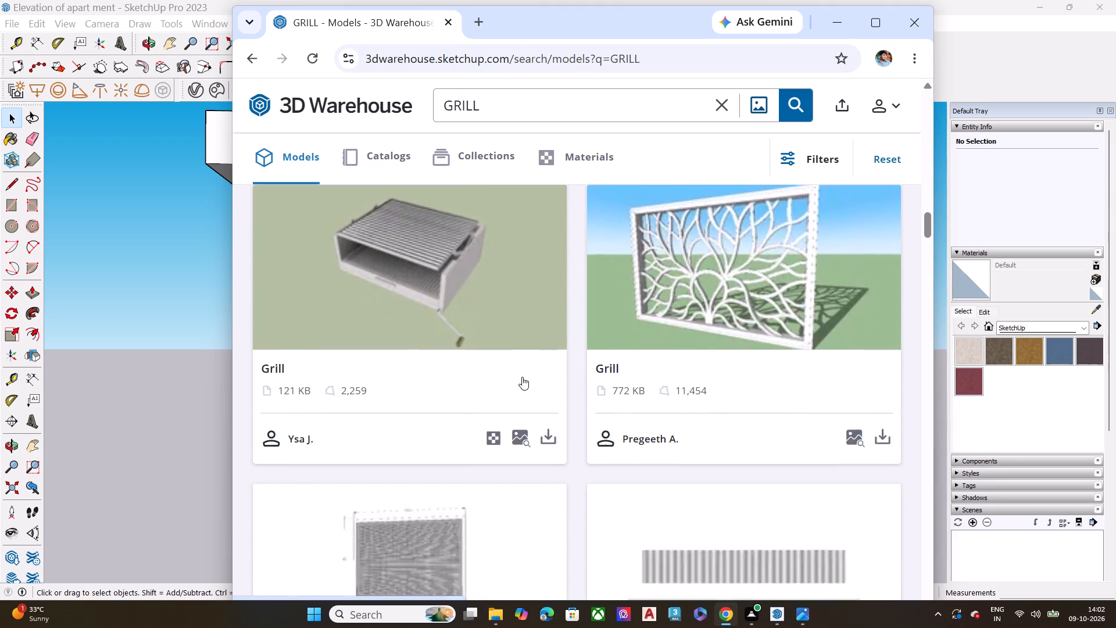
scroll(522, 377, down, 5)
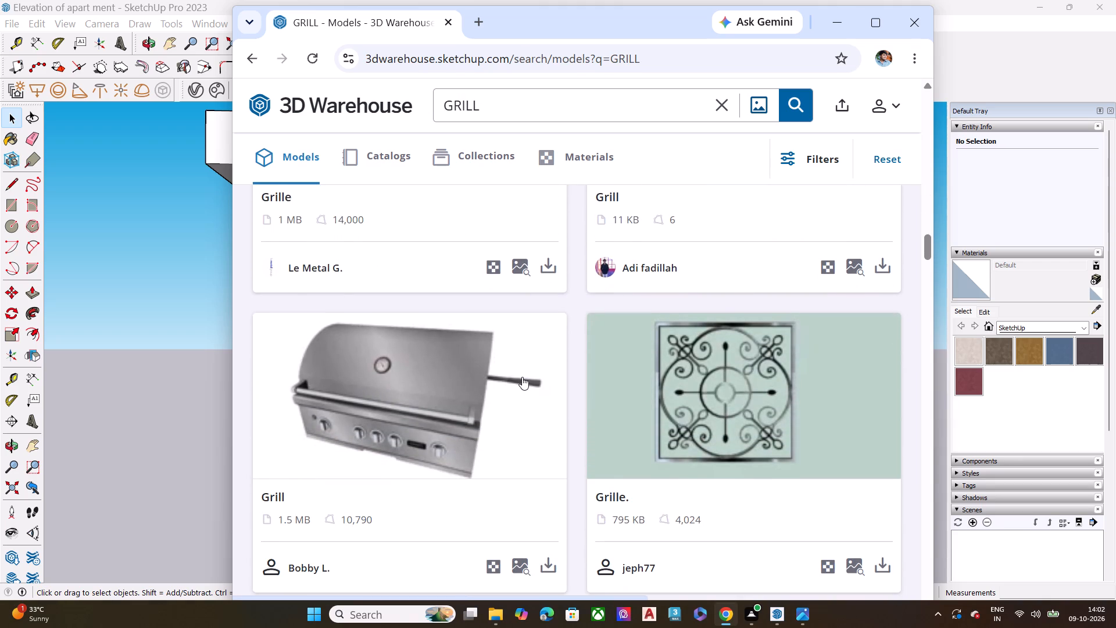
scroll(522, 377, up, 1)
scroll(522, 377, down, 7)
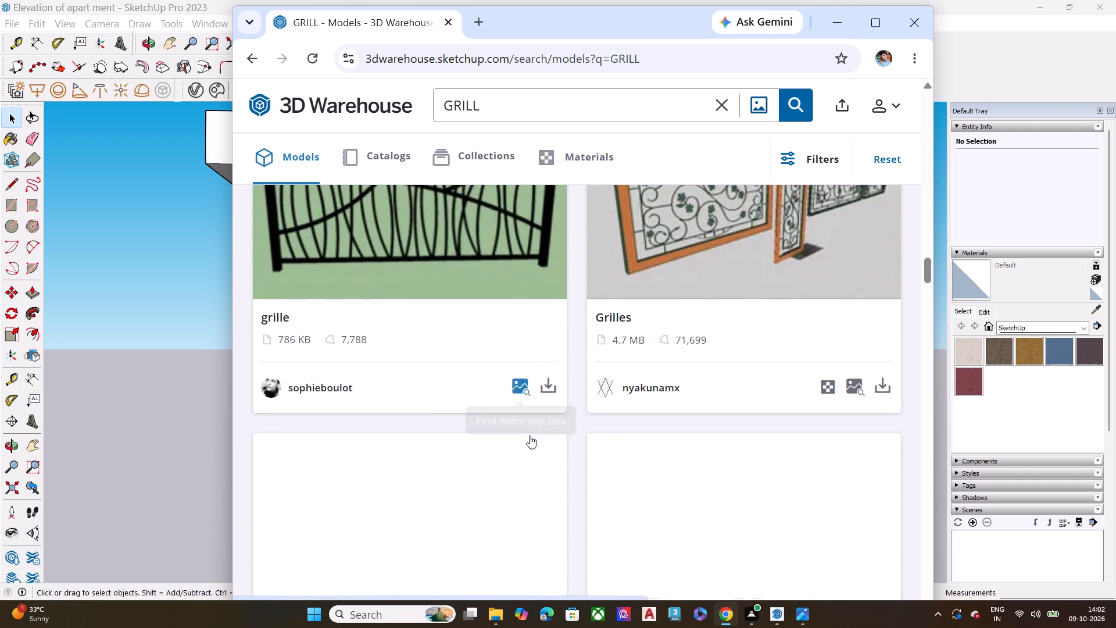
scroll(535, 434, down, 2)
scroll(537, 440, up, 5)
scroll(537, 440, down, 6)
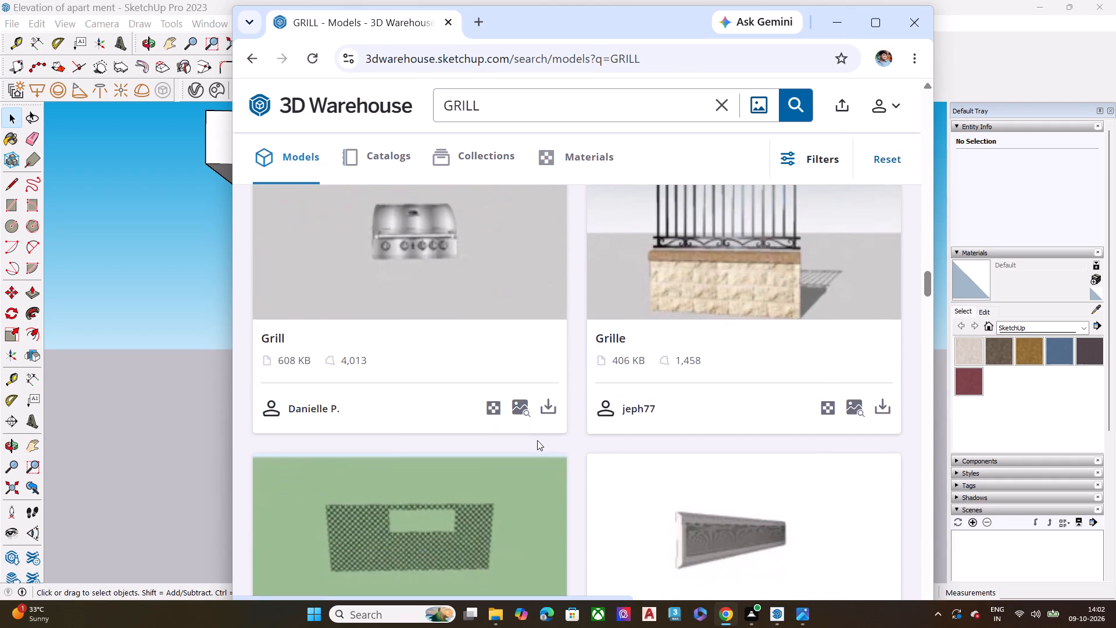
scroll(537, 440, down, 7)
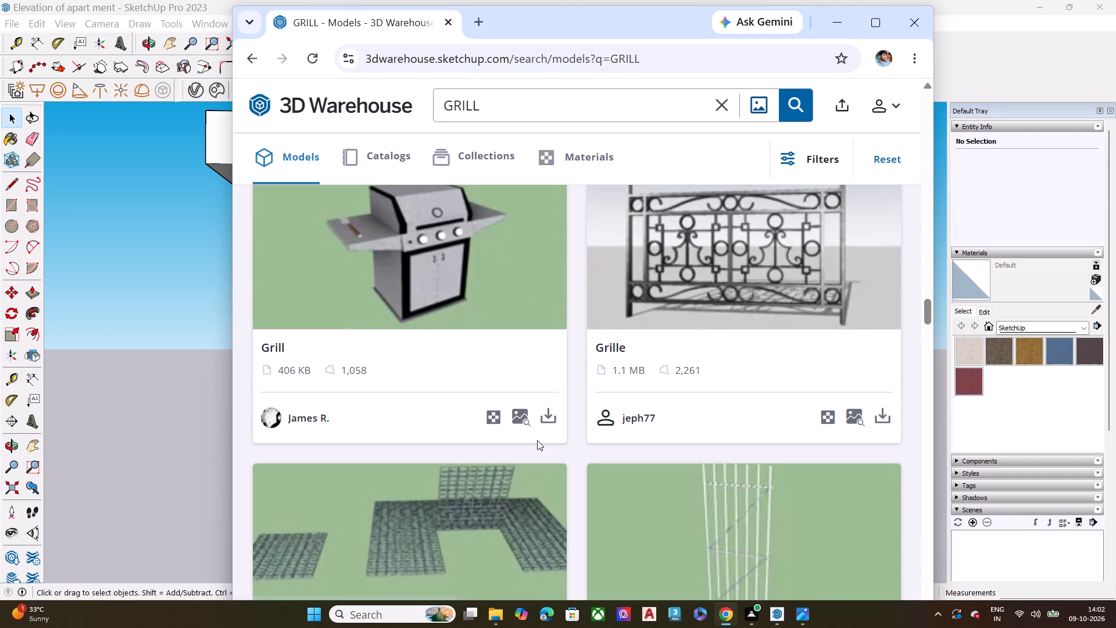
scroll(537, 440, down, 11)
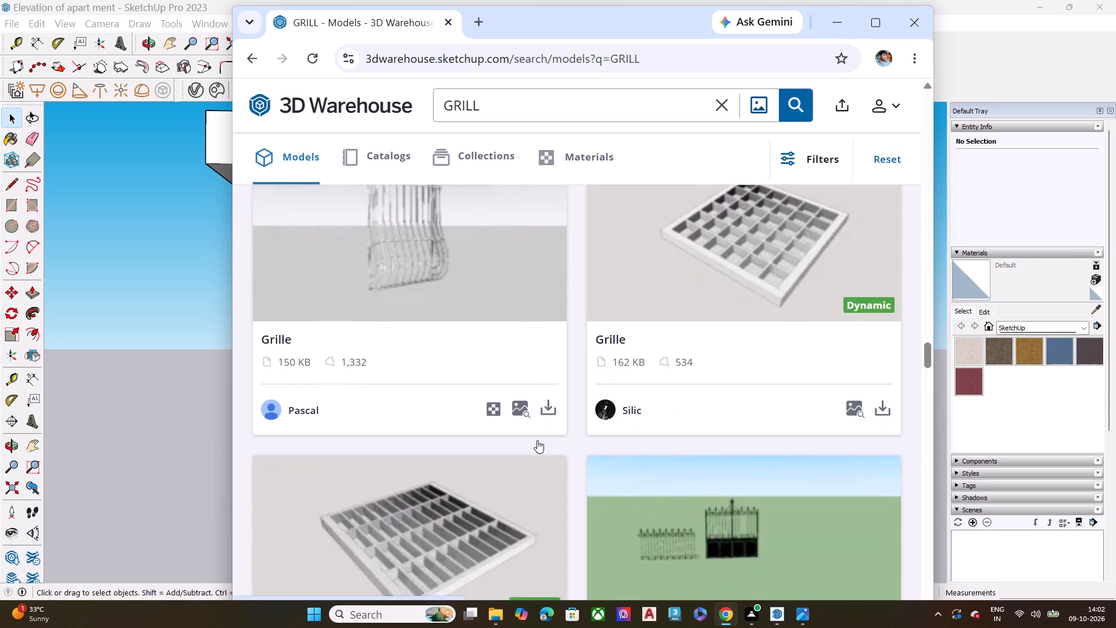
scroll(537, 440, down, 6)
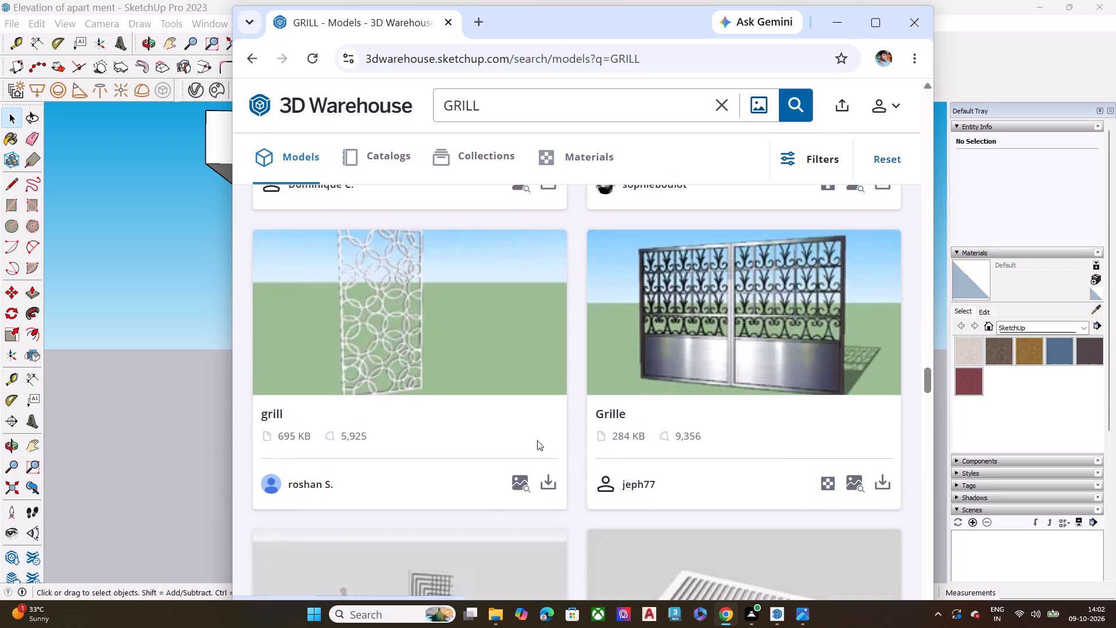
scroll(537, 440, down, 7)
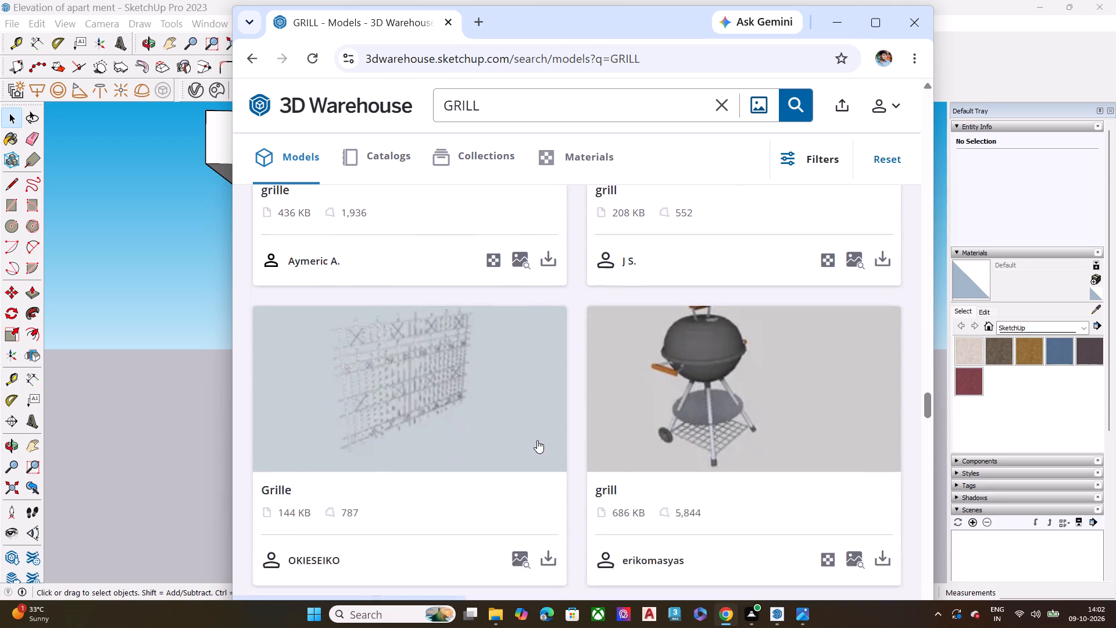
scroll(537, 440, down, 6)
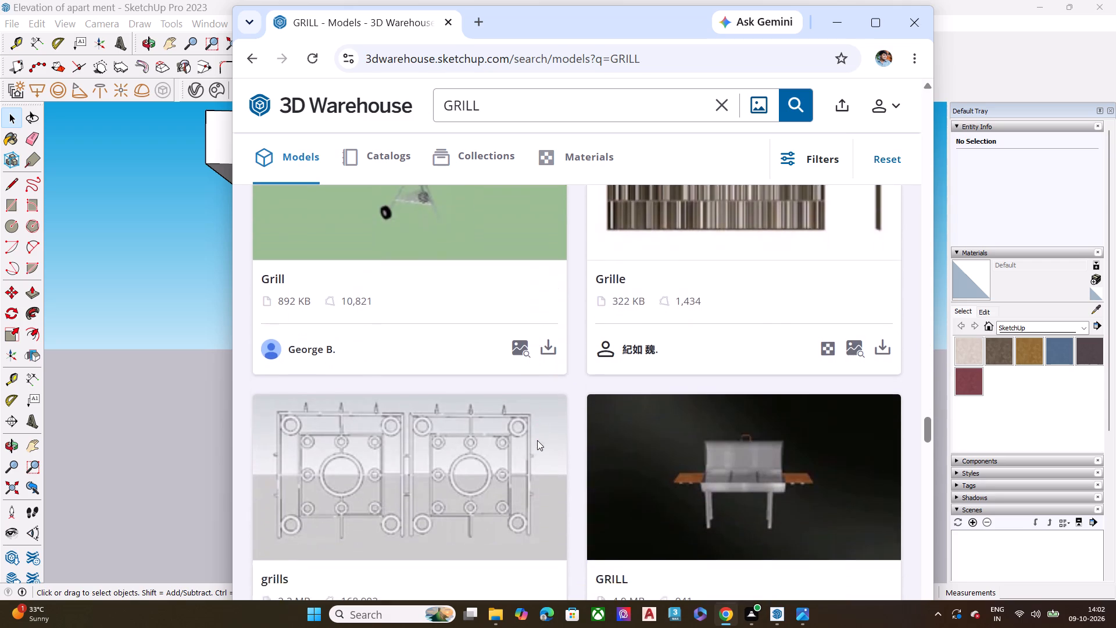
scroll(537, 440, down, 5)
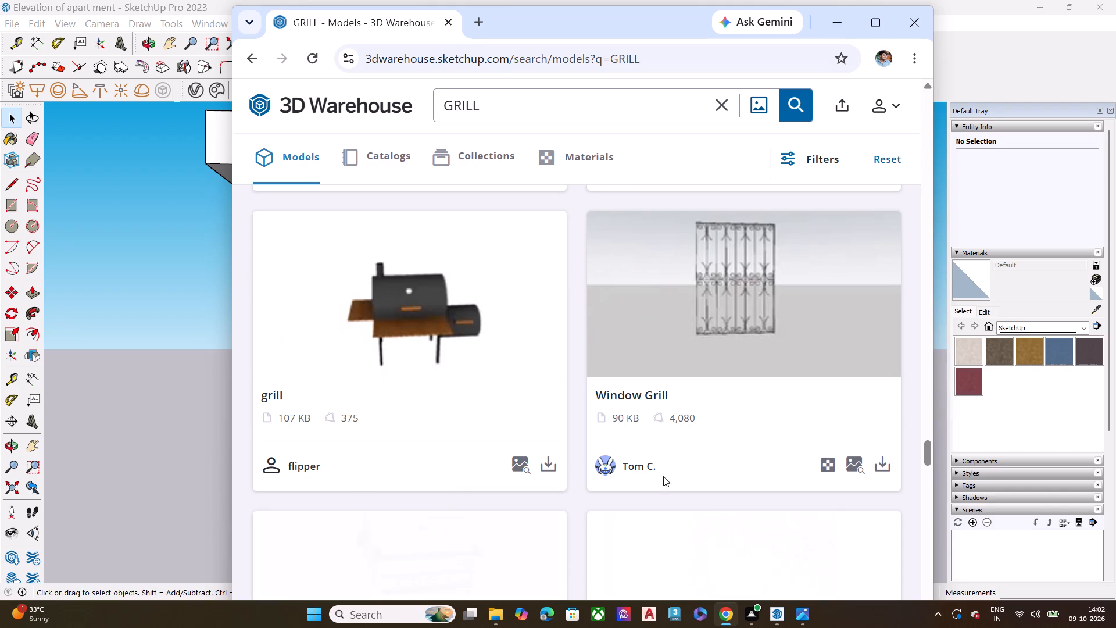
scroll(545, 446, down, 4)
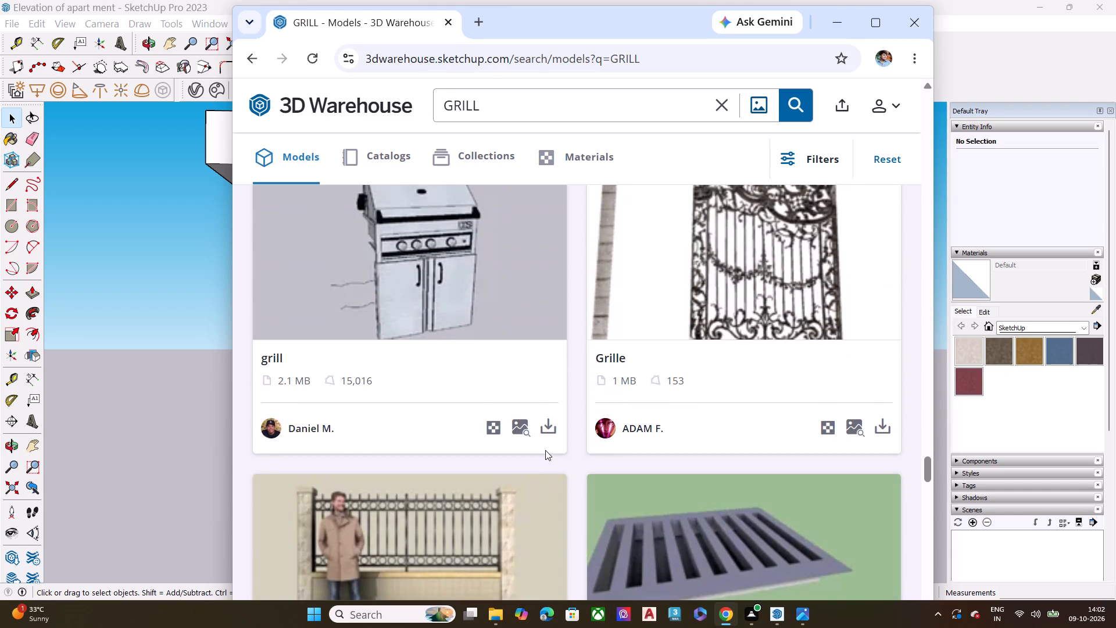
scroll(536, 456, down, 8)
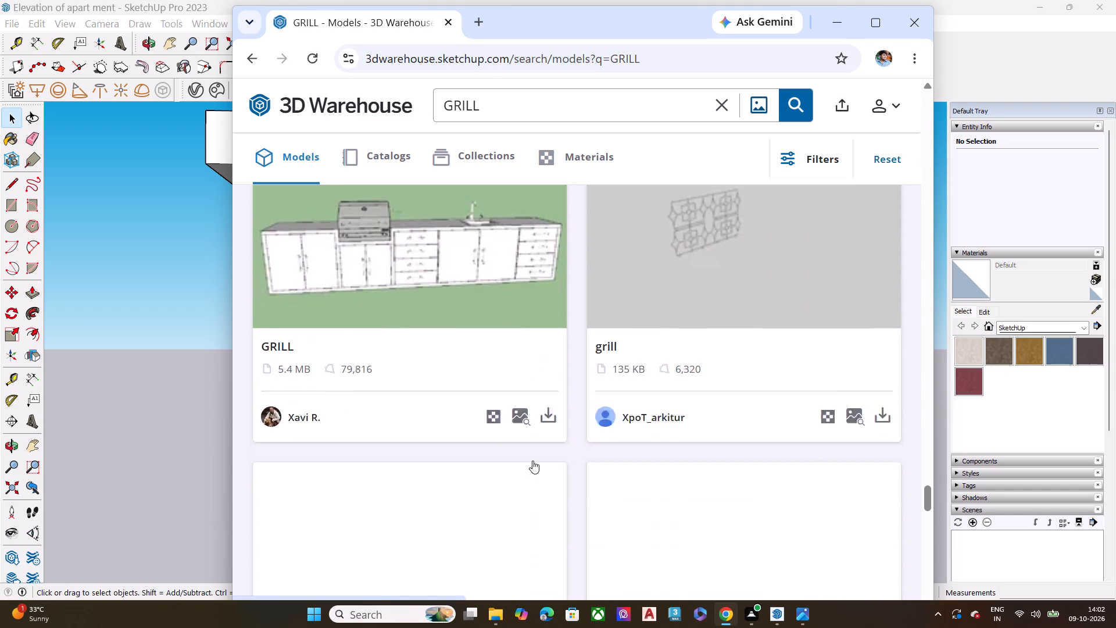
scroll(532, 461, down, 4)
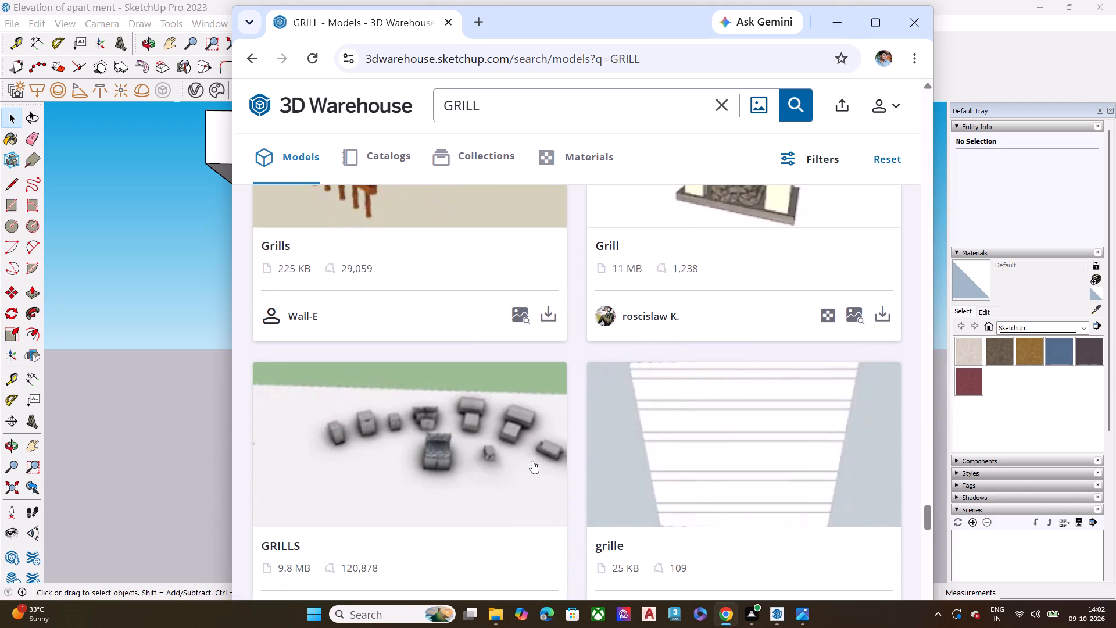
scroll(532, 461, down, 6)
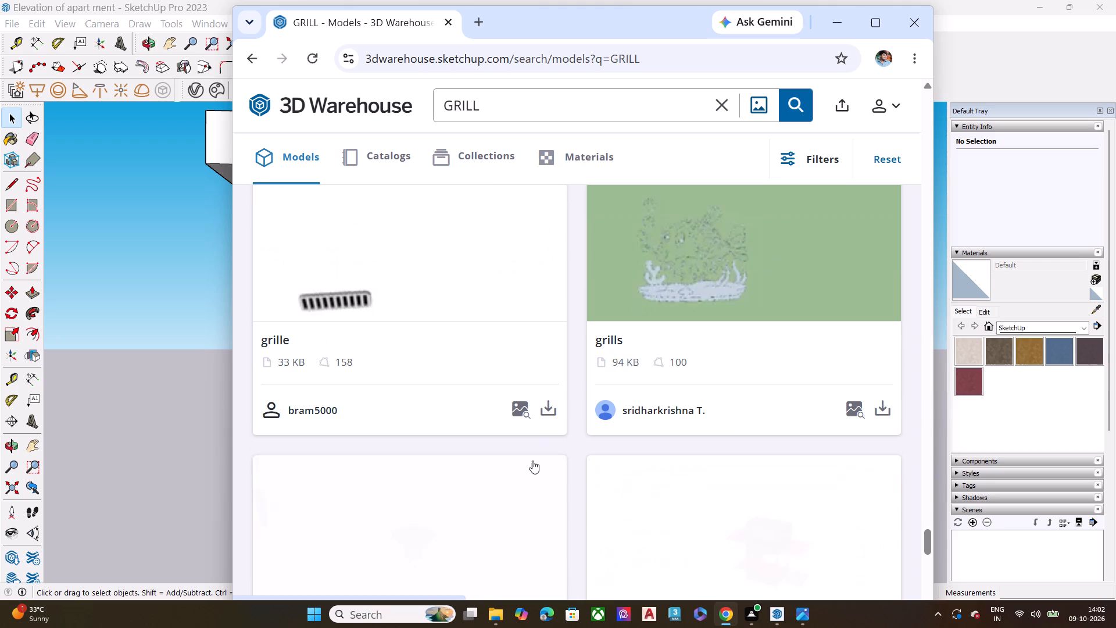
scroll(532, 461, down, 4)
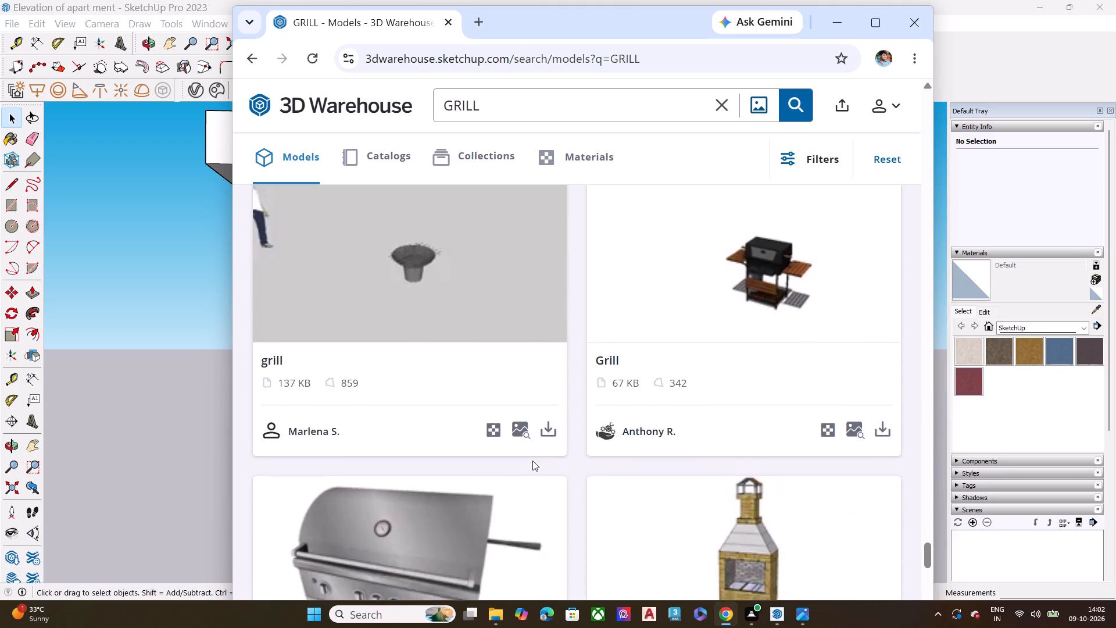
scroll(532, 461, down, 6)
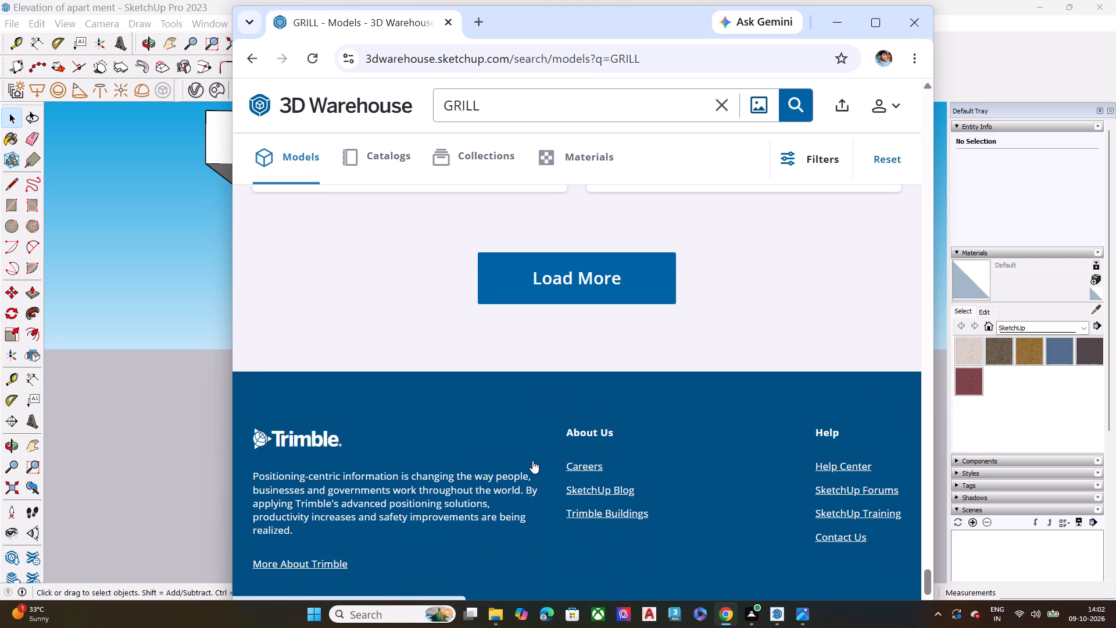
Load more GRILL results and look through them for a grille design suited to the building elevation.
click(539, 280)
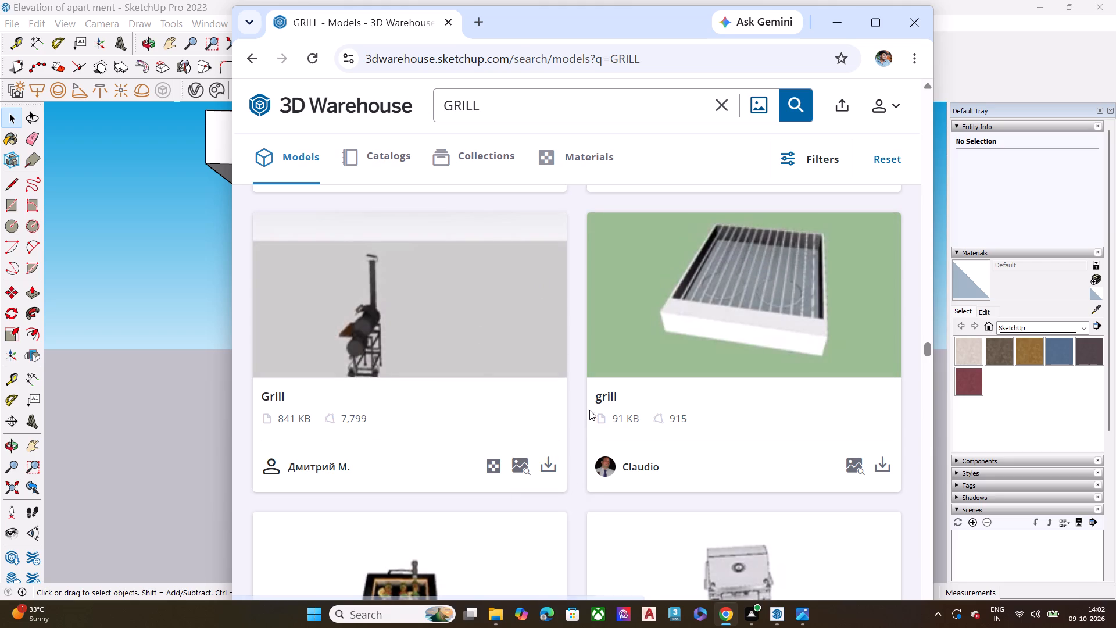
scroll(593, 405, down, 6)
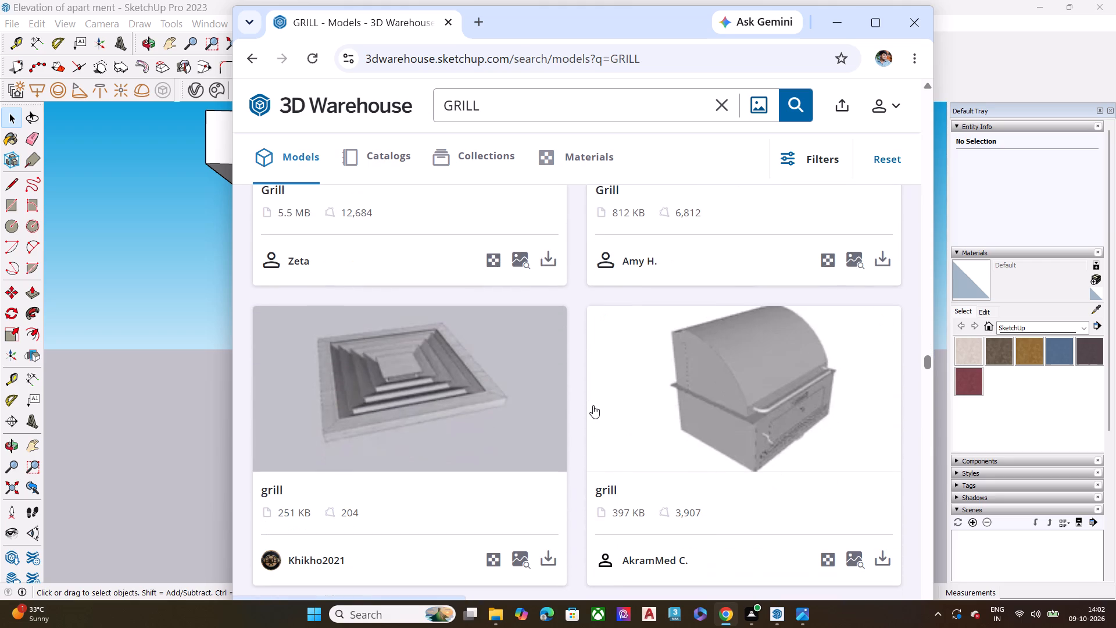
scroll(593, 405, down, 3)
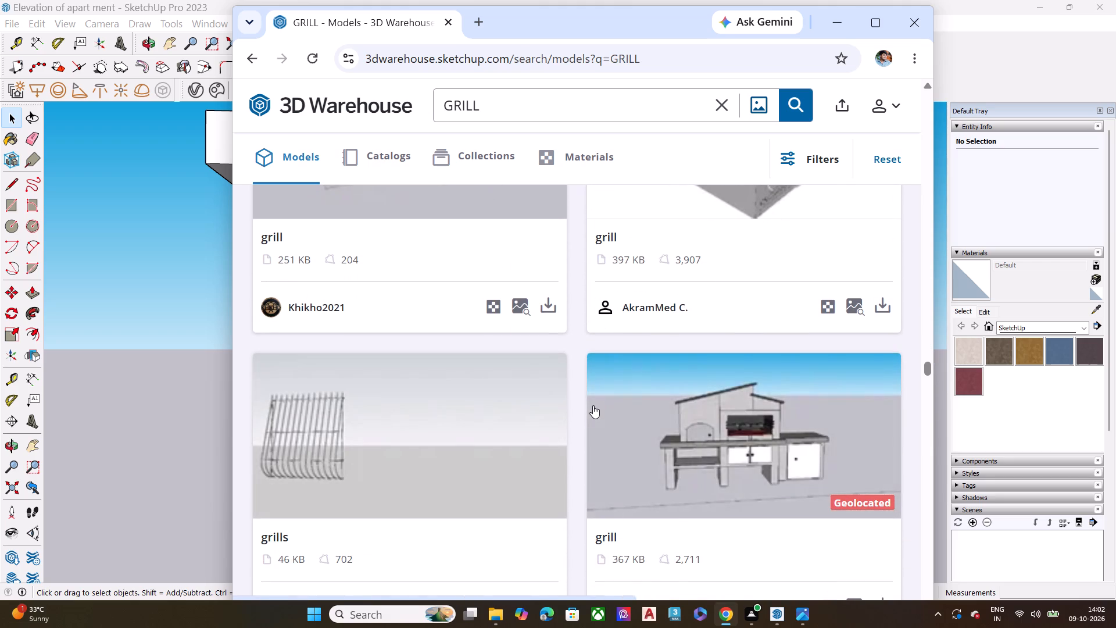
scroll(593, 405, down, 4)
scroll(593, 405, up, 2)
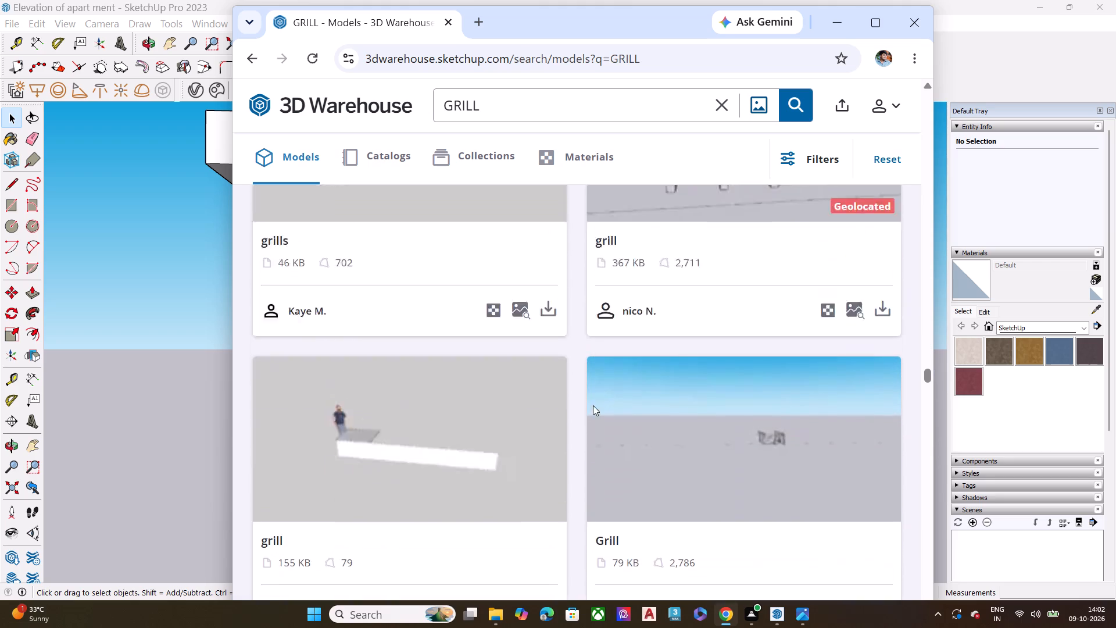
scroll(593, 405, up, 1)
scroll(593, 405, down, 5)
scroll(593, 405, up, 1)
scroll(593, 405, down, 2)
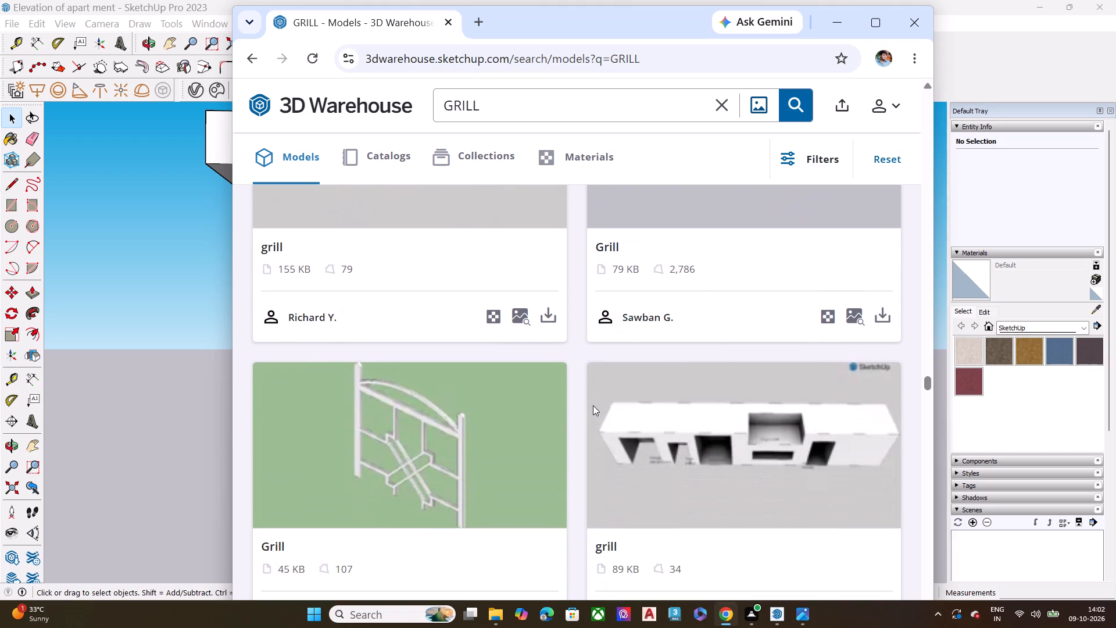
scroll(593, 405, down, 5)
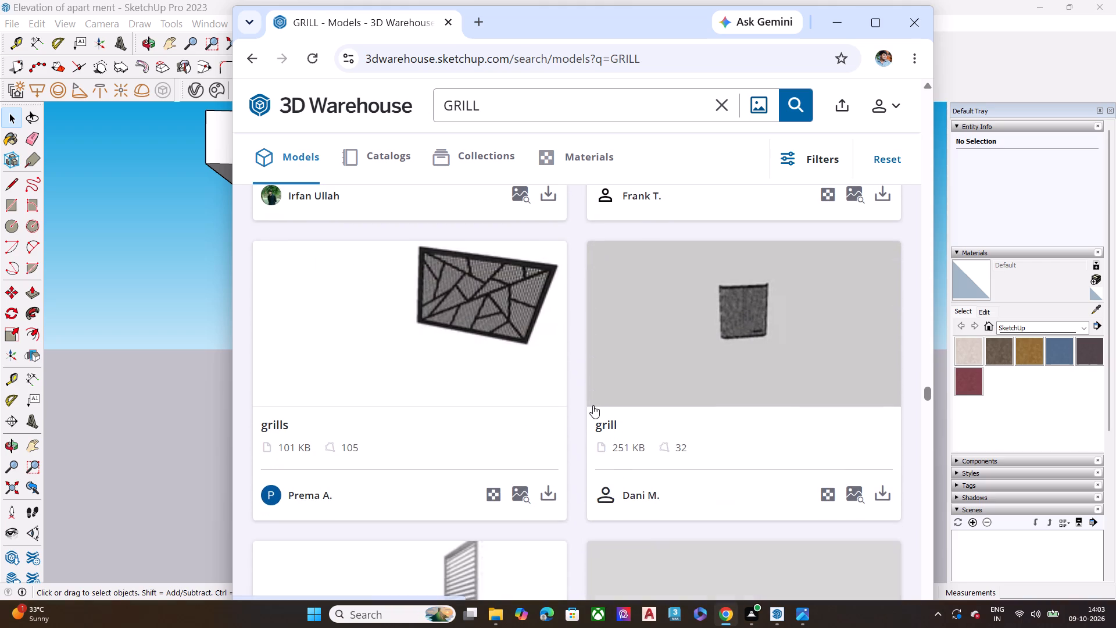
scroll(593, 405, down, 3)
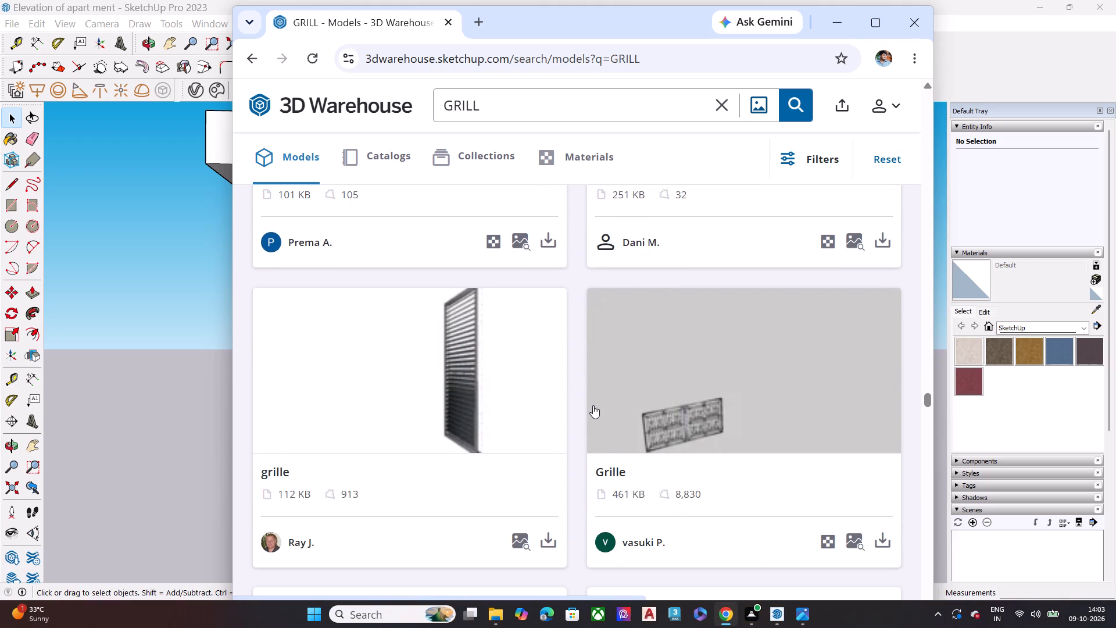
scroll(593, 405, down, 5)
scroll(593, 405, up, 1)
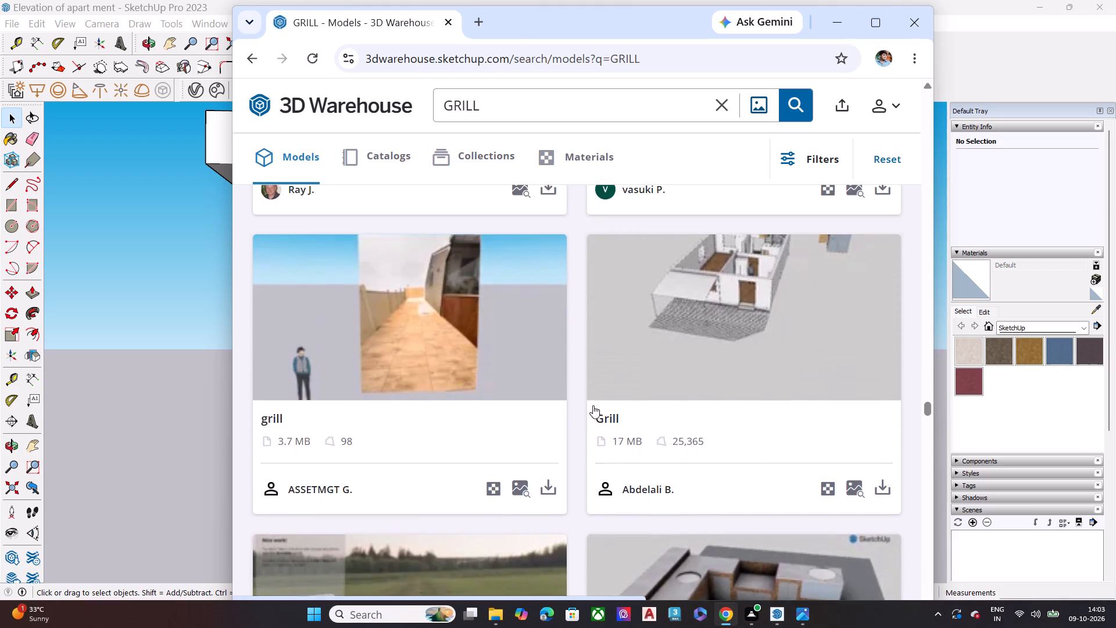
scroll(593, 405, down, 4)
scroll(593, 405, up, 1)
scroll(593, 405, down, 3)
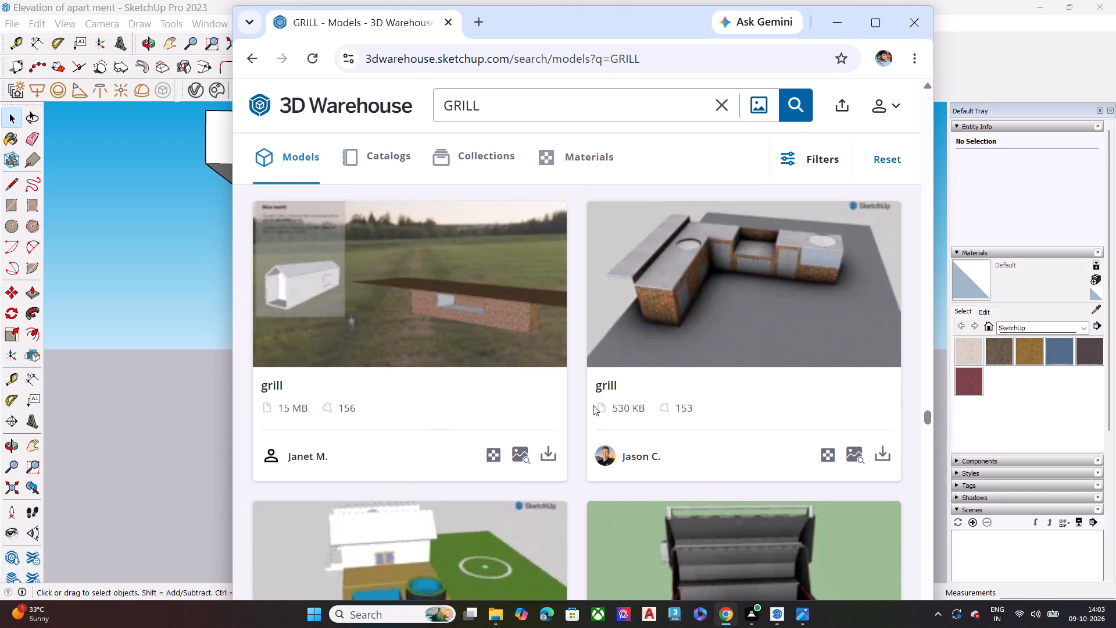
scroll(593, 405, down, 4)
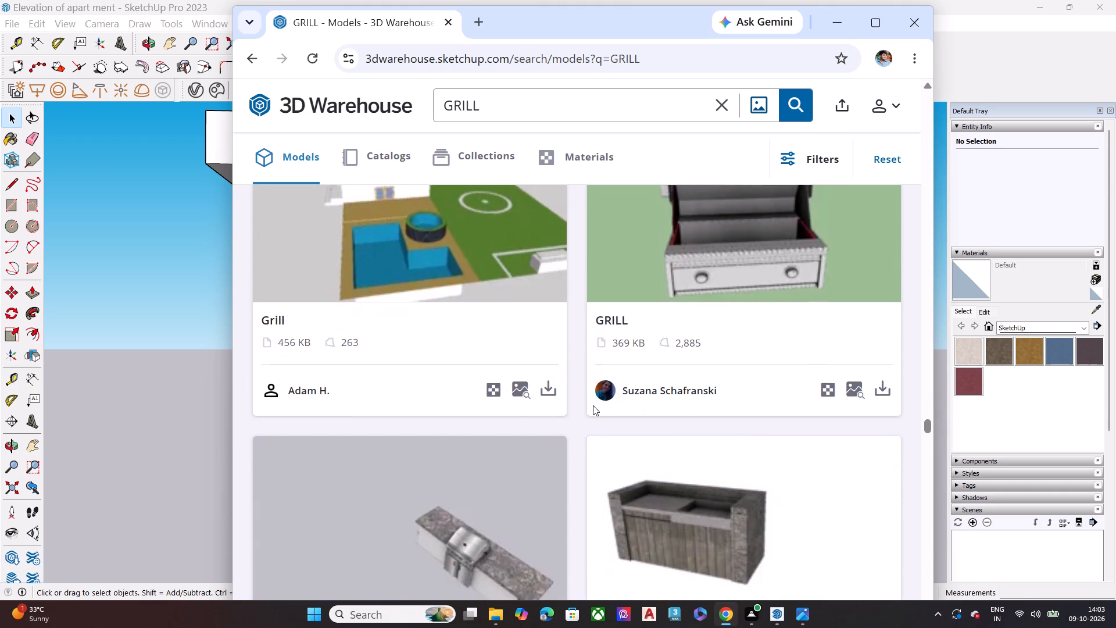
scroll(593, 405, down, 1)
scroll(593, 405, up, 1)
scroll(593, 405, down, 3)
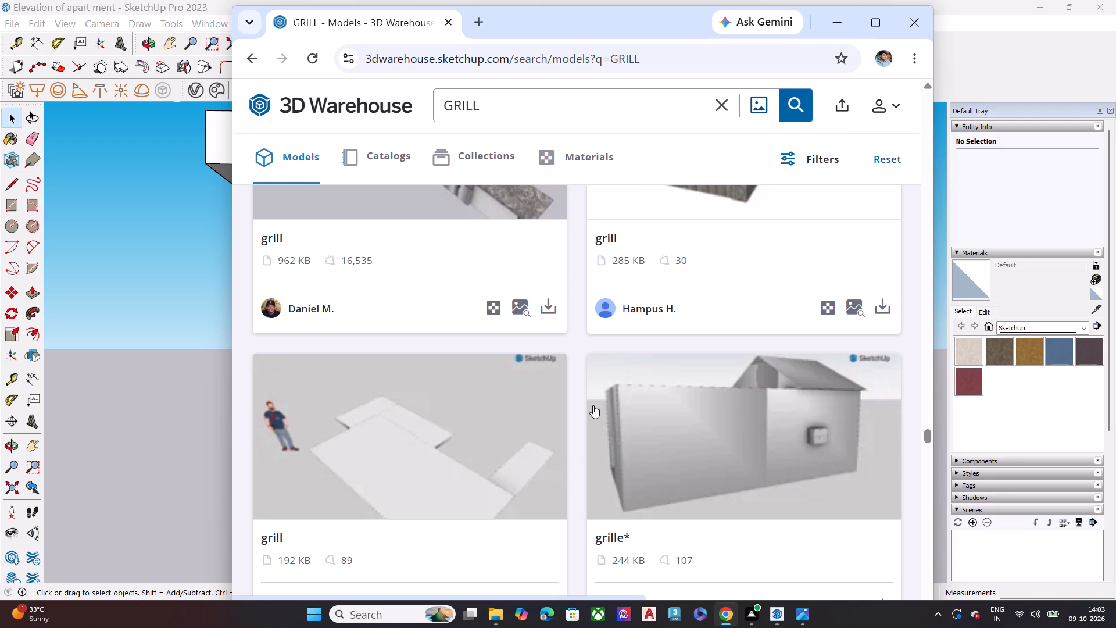
scroll(702, 452, down, 3)
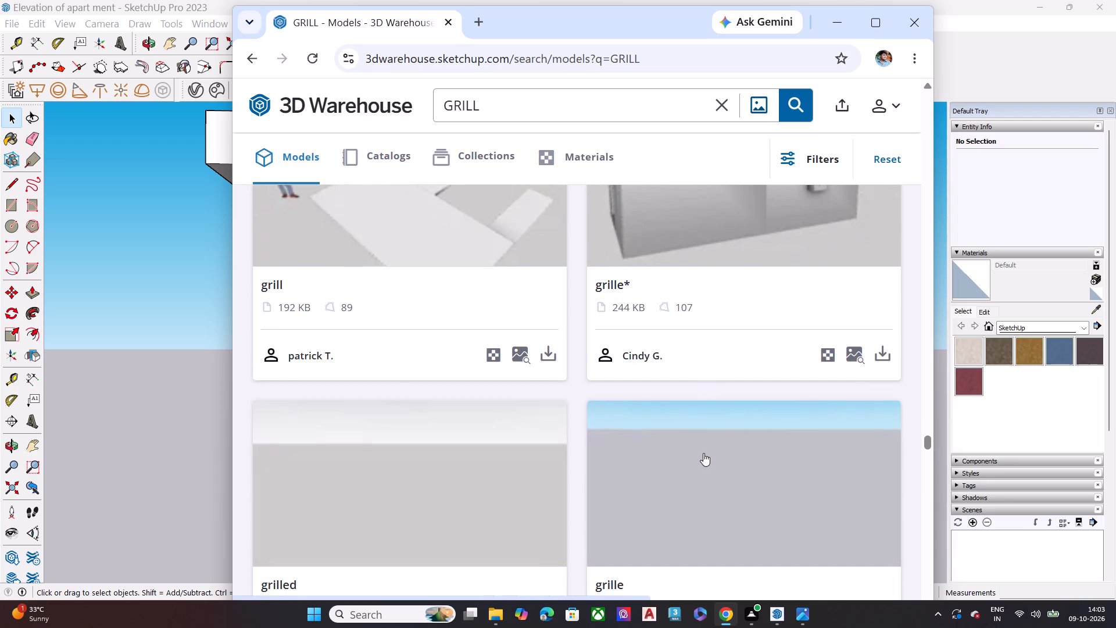
scroll(703, 453, down, 4)
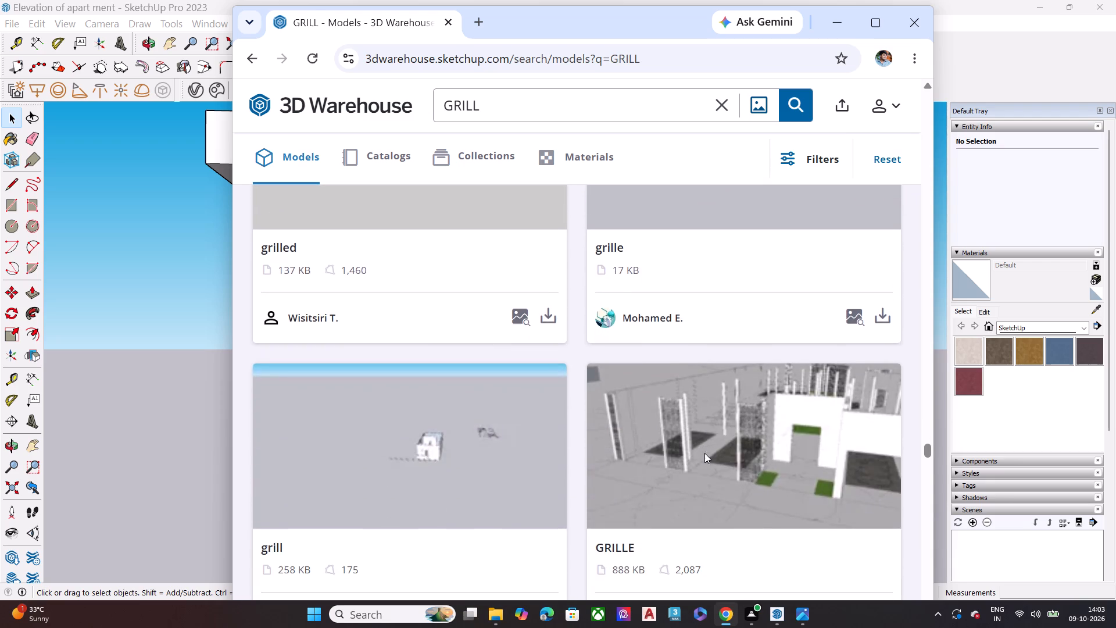
scroll(704, 453, up, 2)
scroll(704, 453, down, 8)
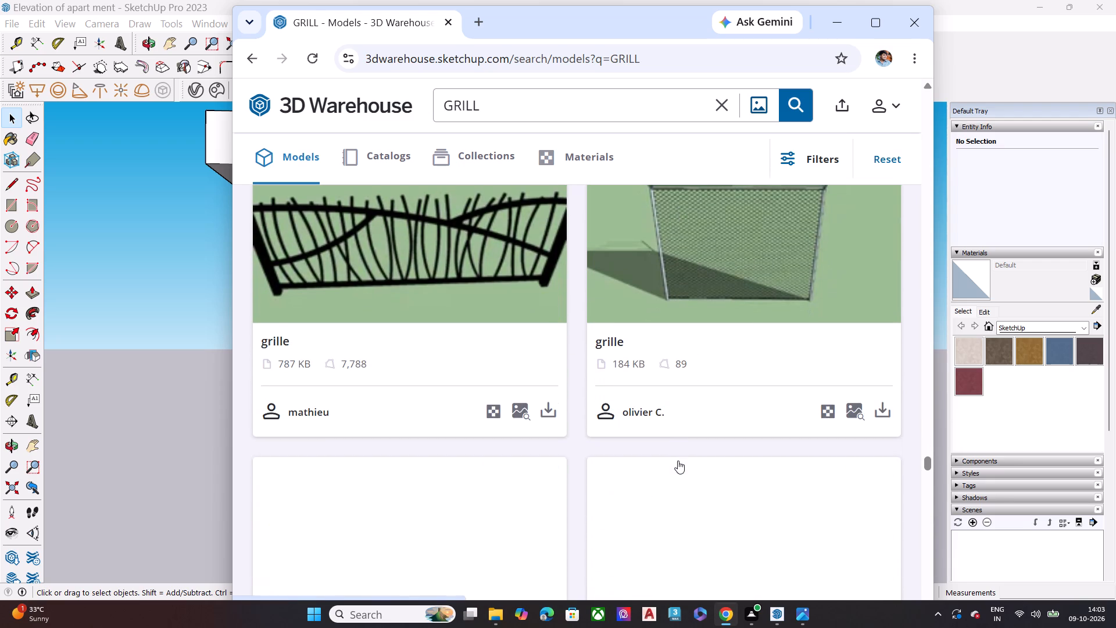
scroll(678, 461, up, 2)
scroll(678, 461, down, 7)
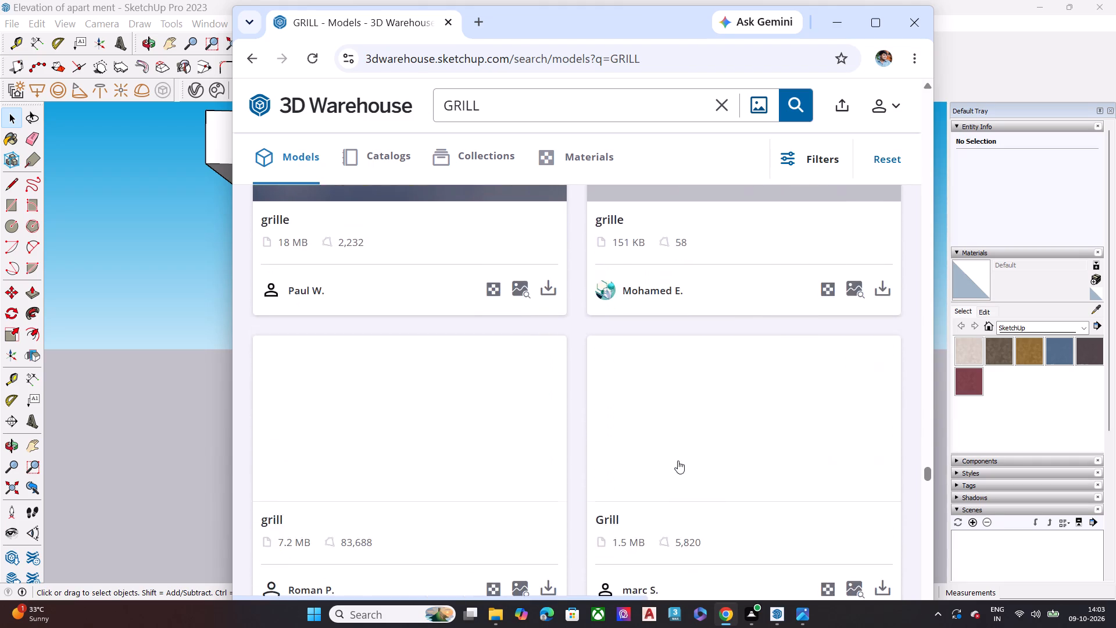
scroll(678, 461, down, 10)
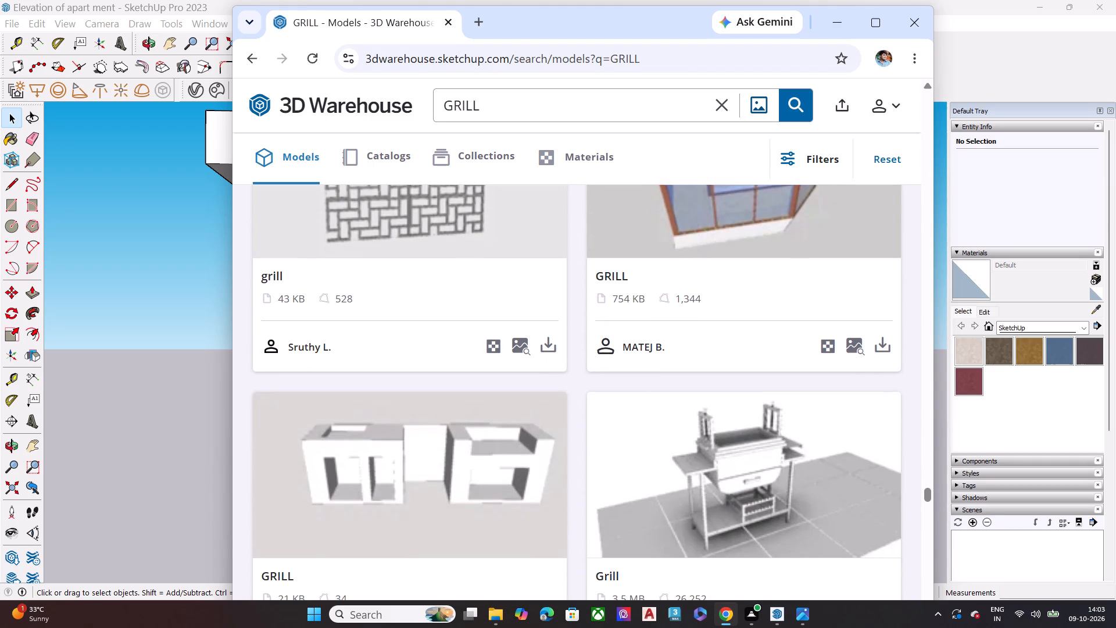
scroll(678, 461, down, 3)
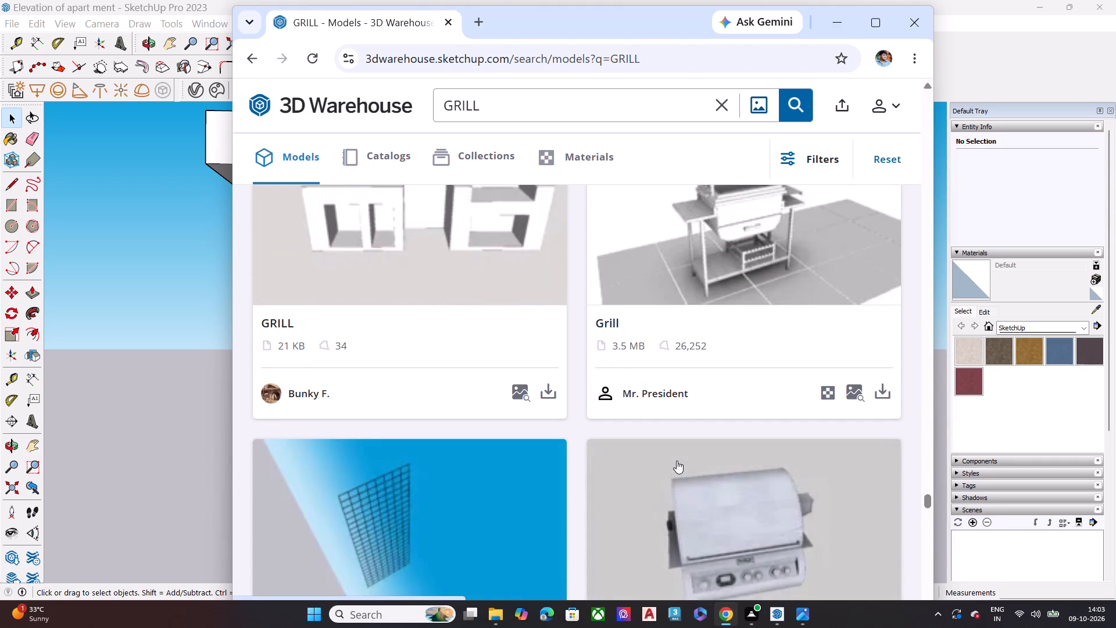
scroll(677, 461, down, 11)
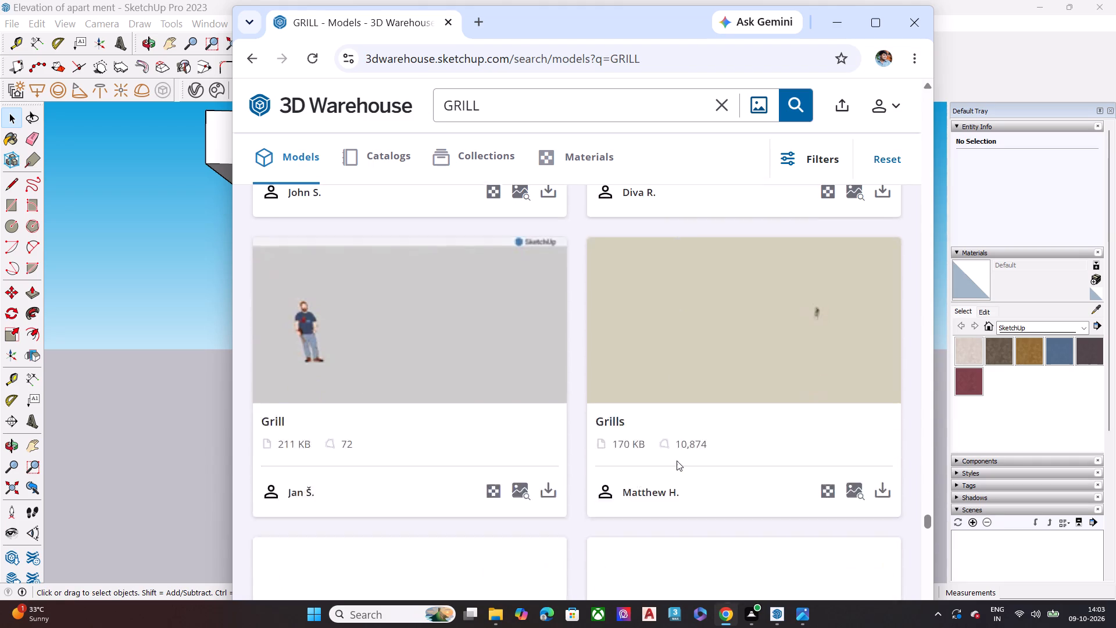
scroll(677, 461, down, 3)
scroll(677, 461, up, 2)
scroll(677, 461, down, 3)
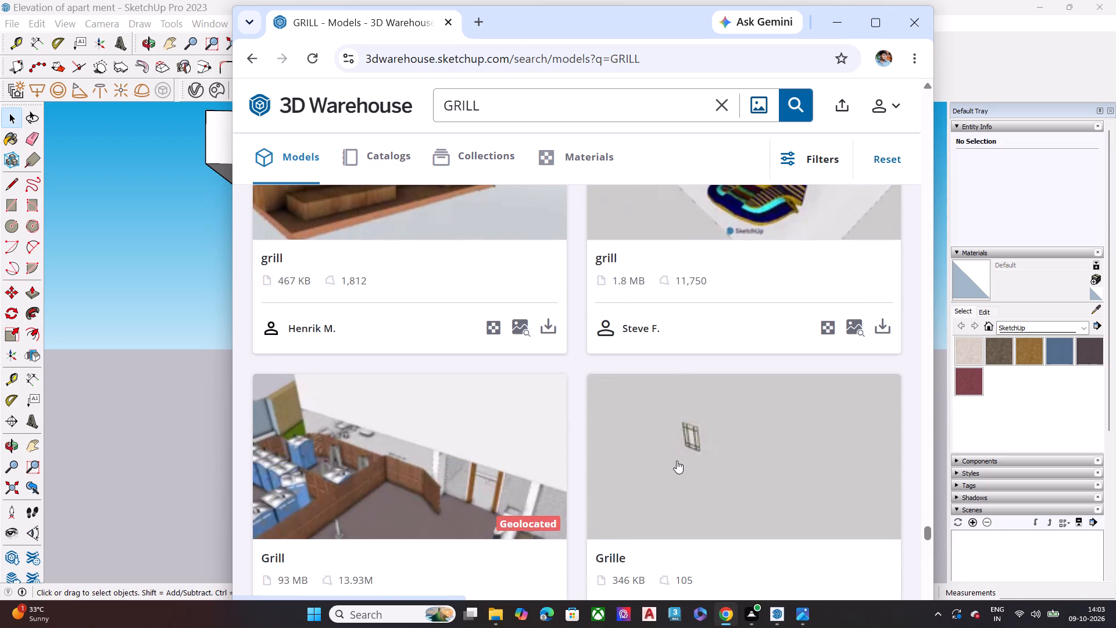
scroll(677, 461, down, 6)
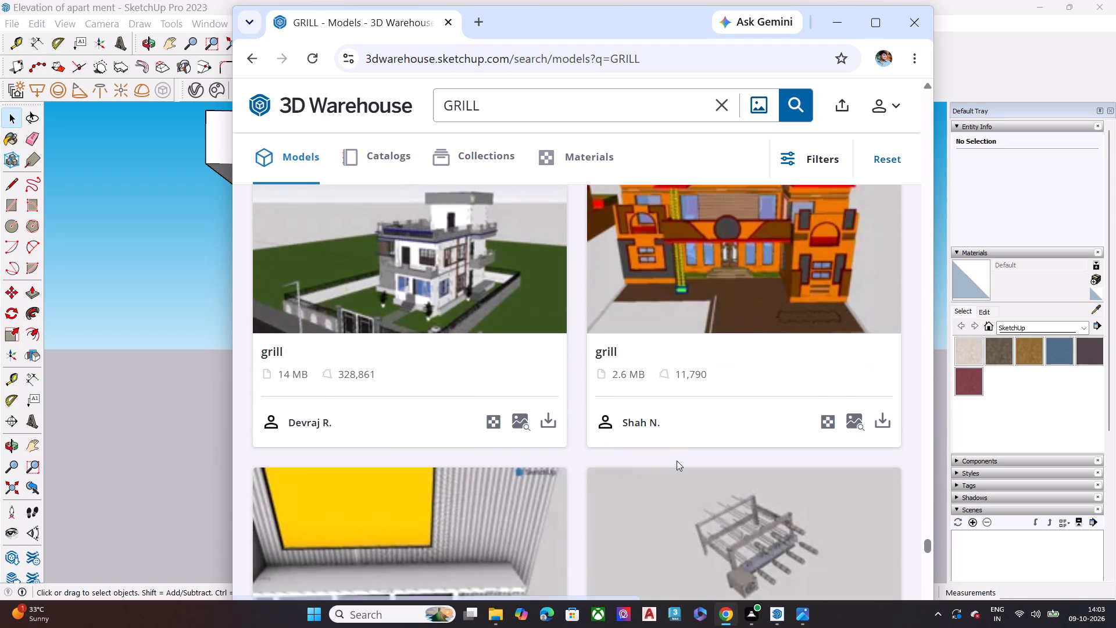
scroll(677, 461, down, 10)
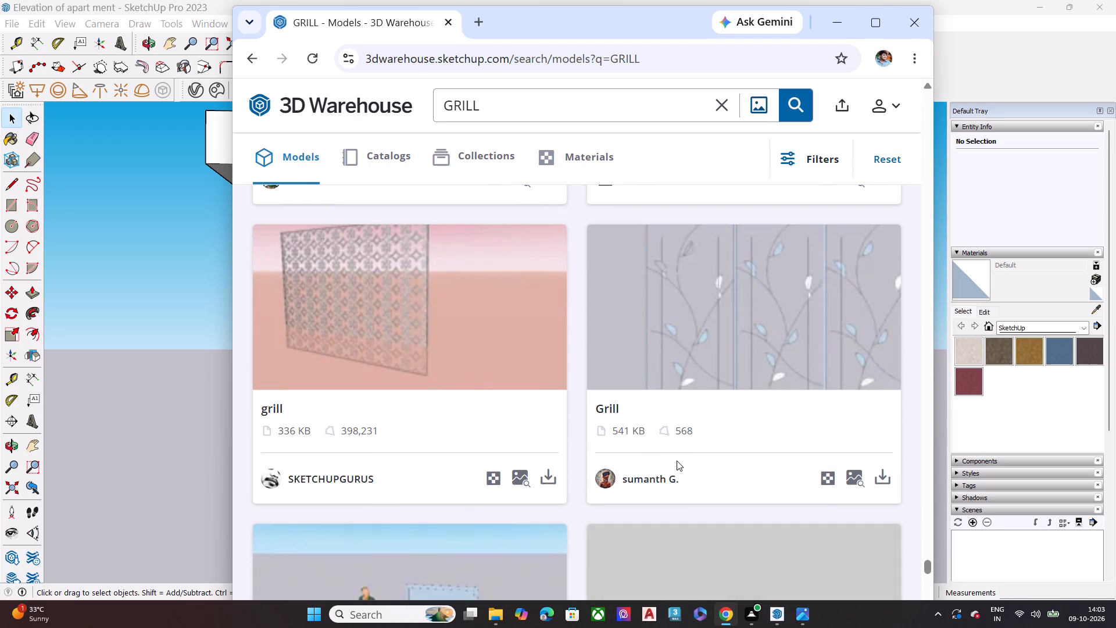
scroll(677, 461, down, 7)
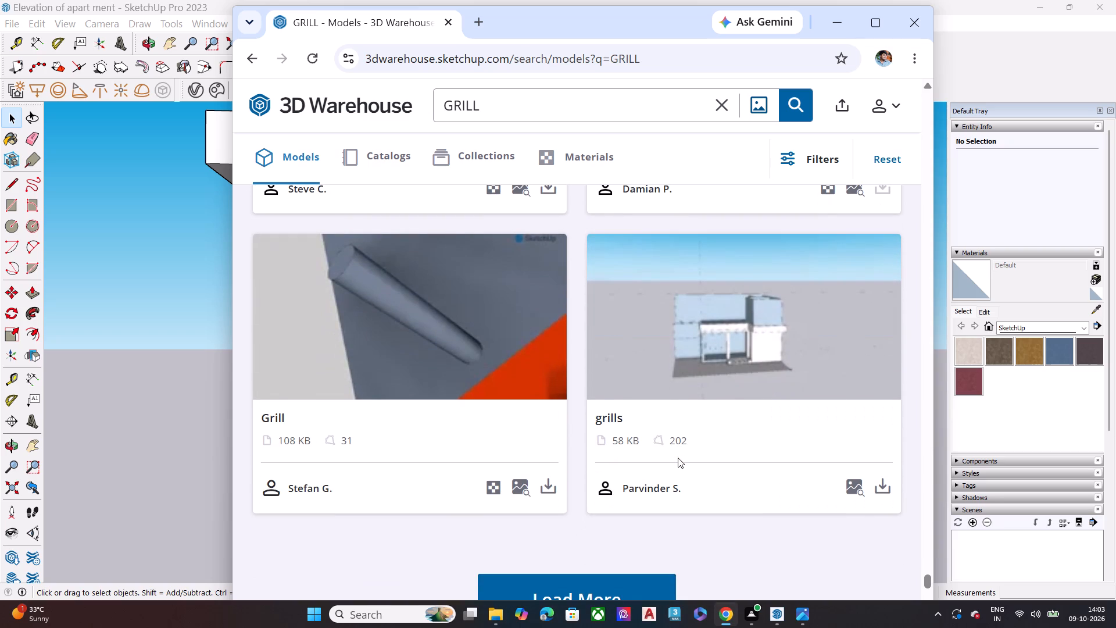
Search the 3D Warehouse for ELEVATION GRILL.
click(719, 104)
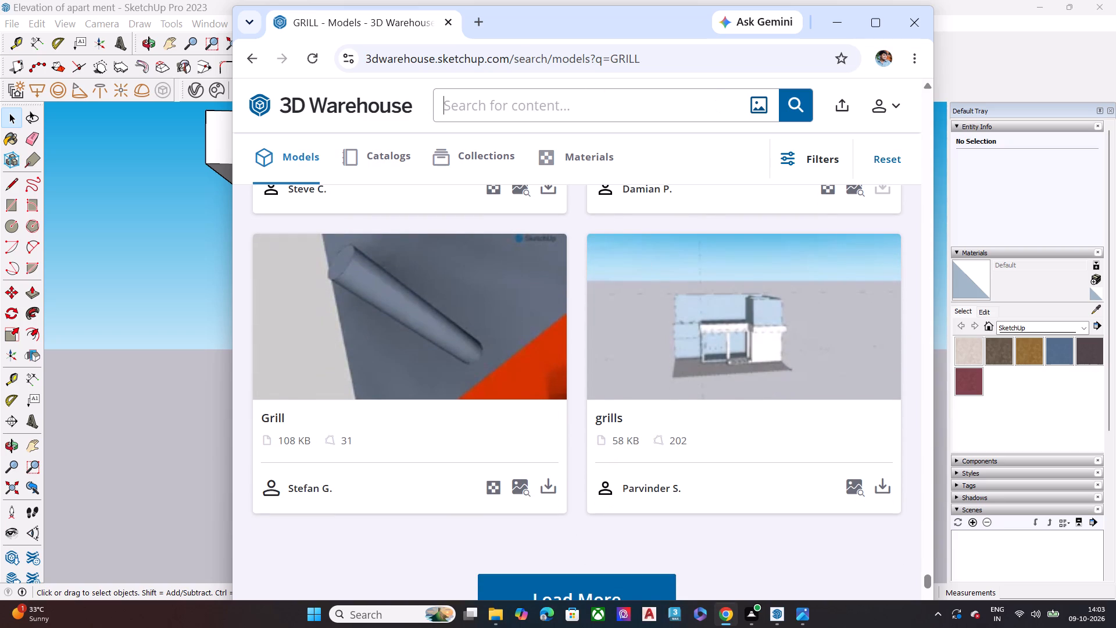
text(ELEVA)
text(TION GRILL)
key(Return)
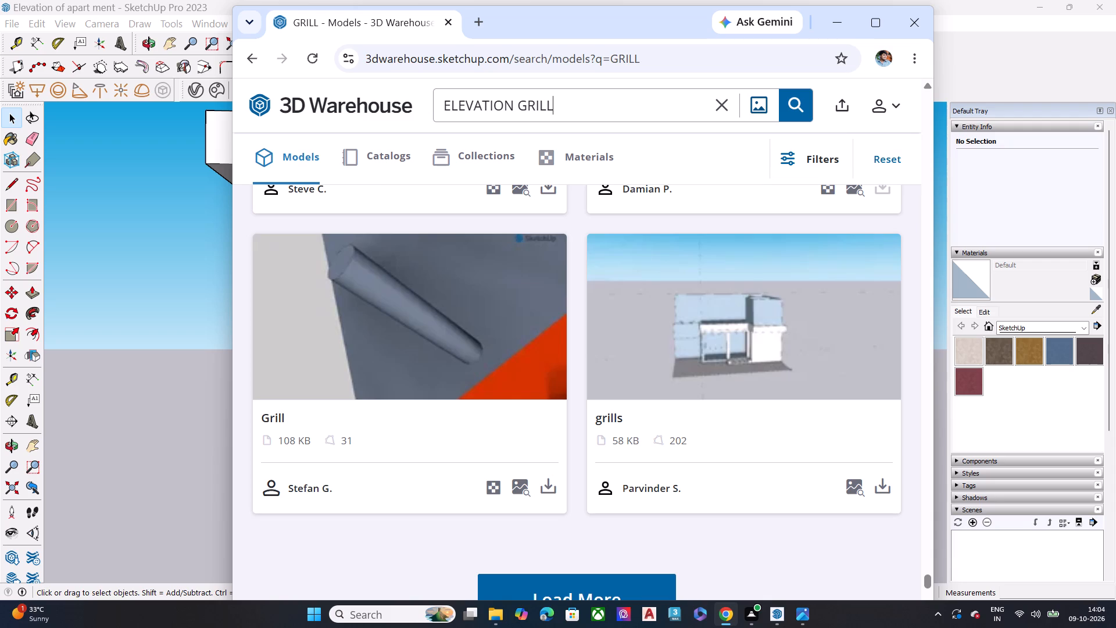
Look through the ELEVATION GRILL model results for a grille that suits the apartment facade.
scroll(762, 431, down, 1)
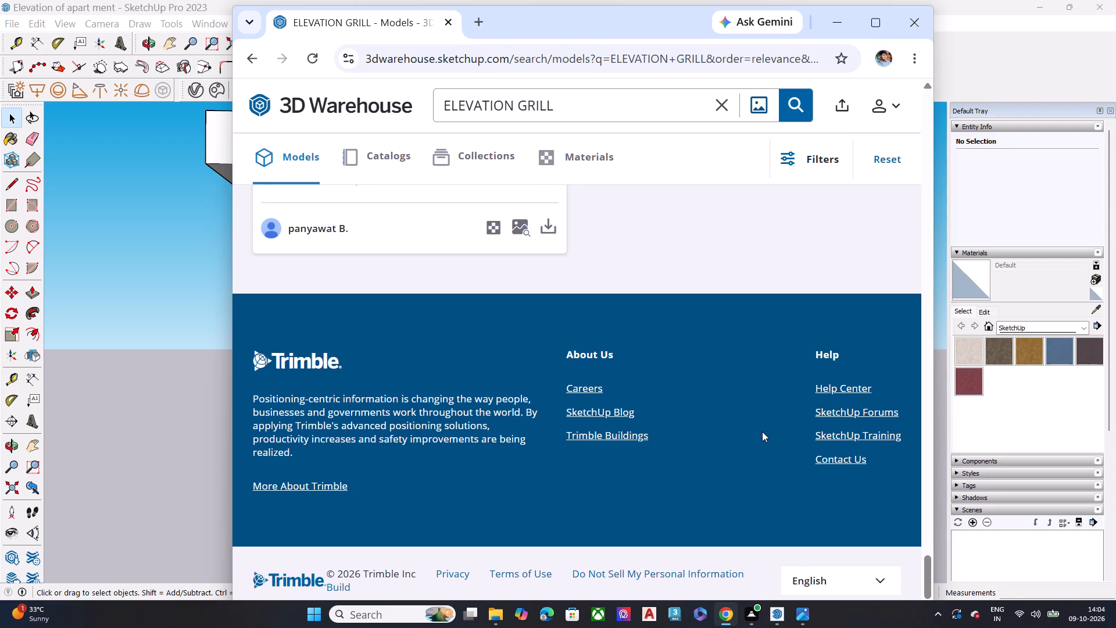
scroll(653, 452, up, 5)
scroll(570, 444, up, 4)
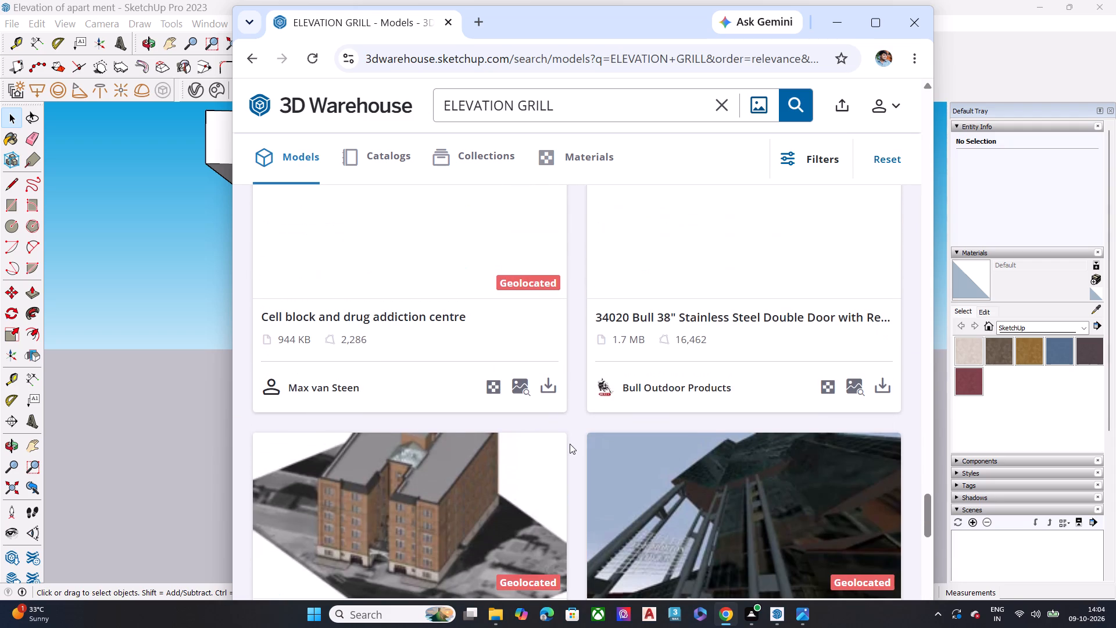
scroll(593, 452, down, 3)
scroll(671, 499, up, 3)
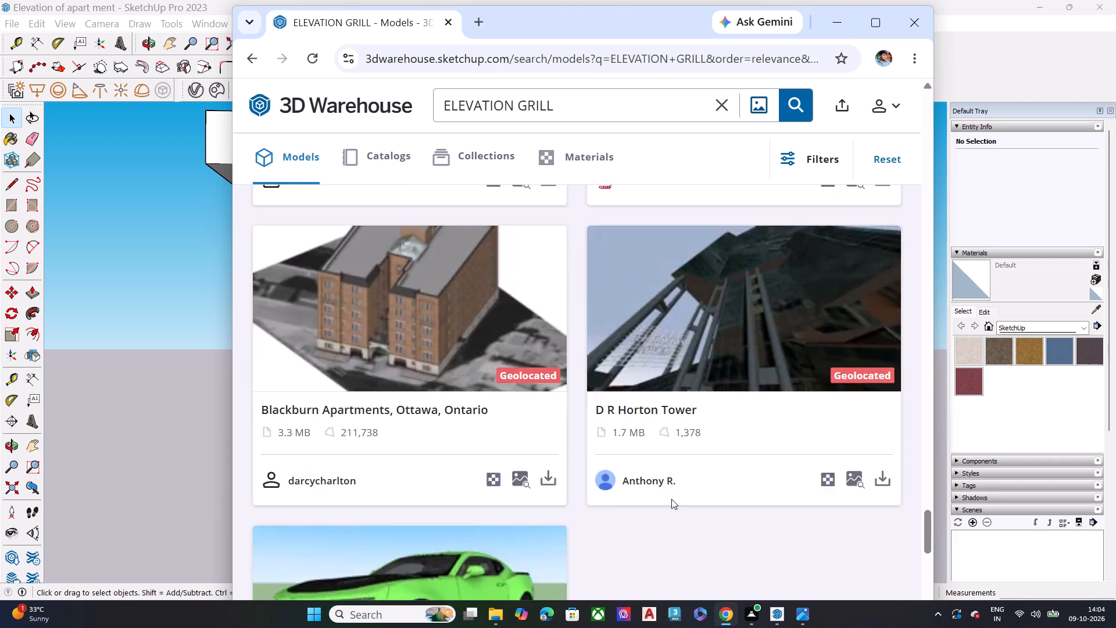
scroll(671, 499, up, 11)
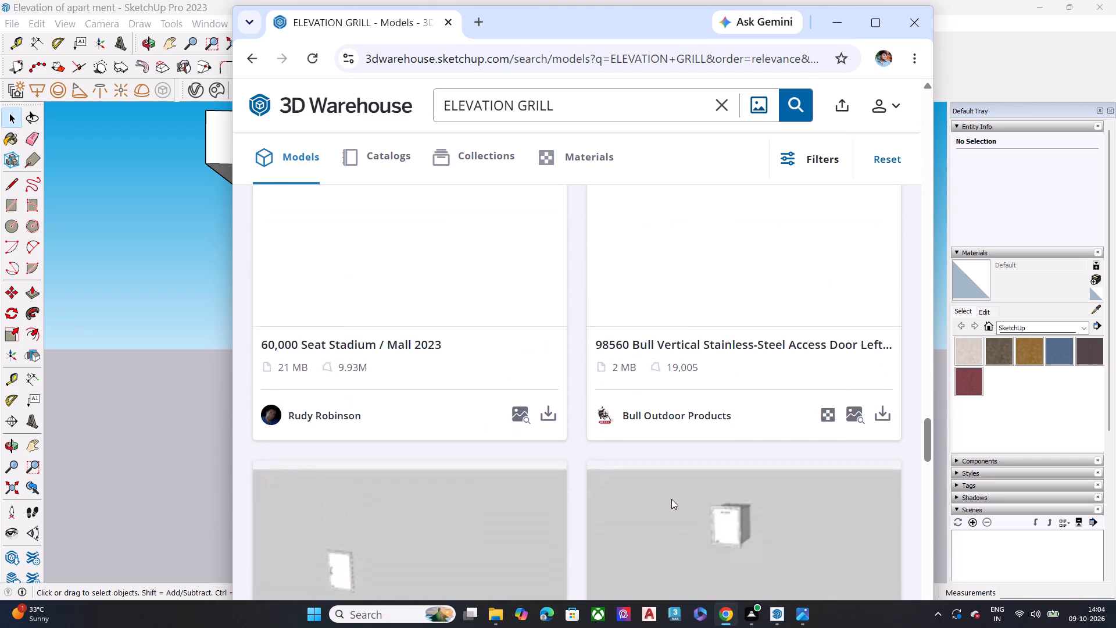
scroll(671, 499, up, 11)
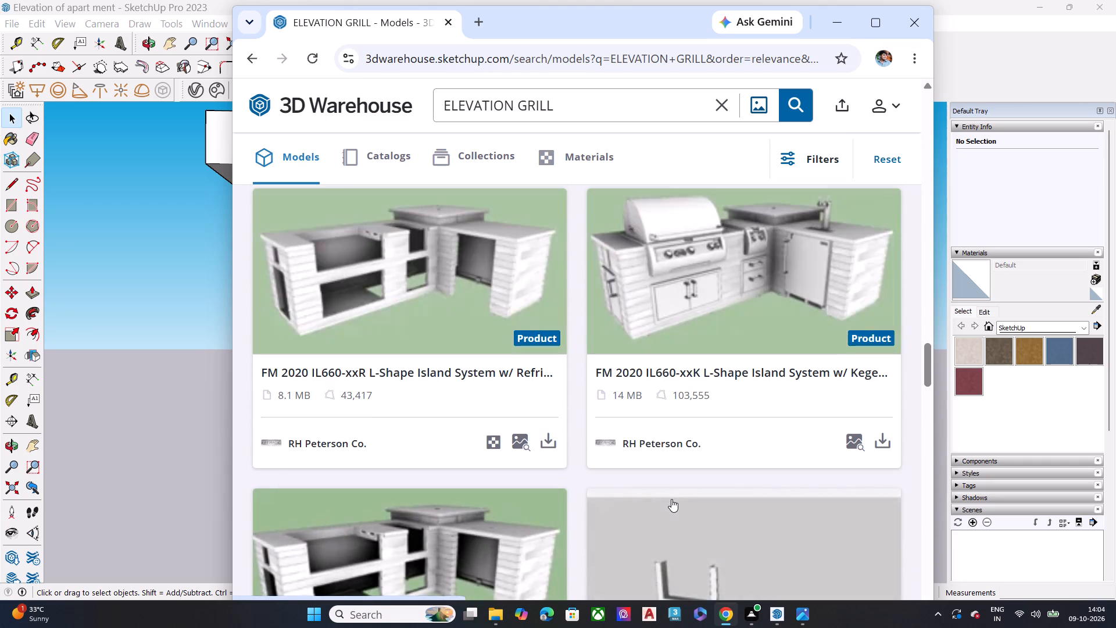
scroll(671, 499, up, 11)
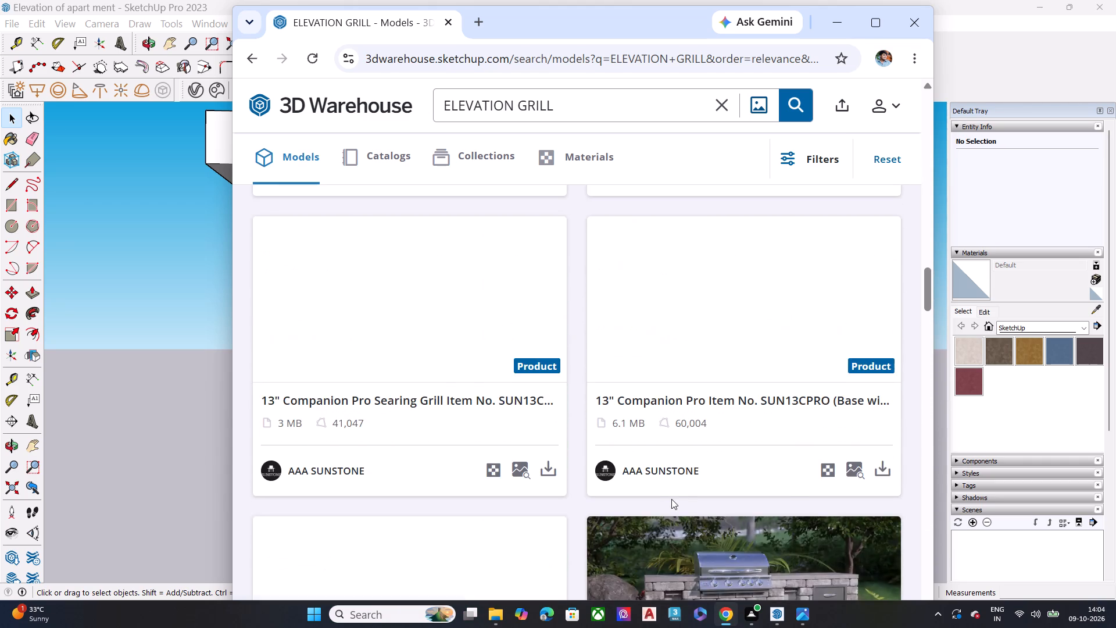
scroll(671, 499, up, 6)
scroll(671, 499, up, 19)
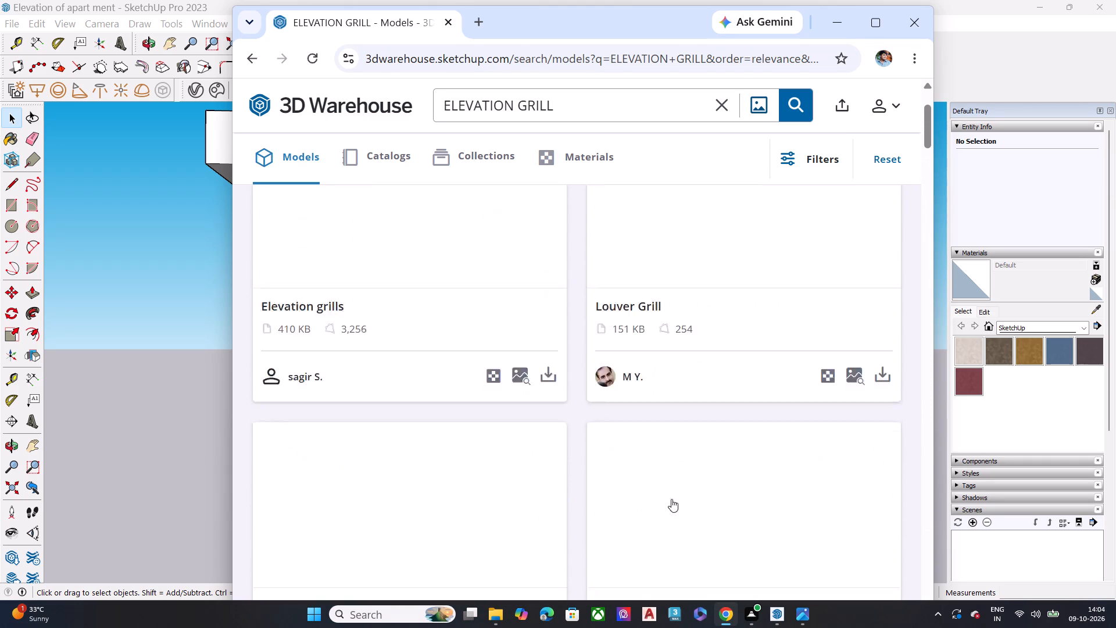
scroll(671, 499, up, 8)
scroll(671, 499, down, 1)
scroll(671, 499, up, 2)
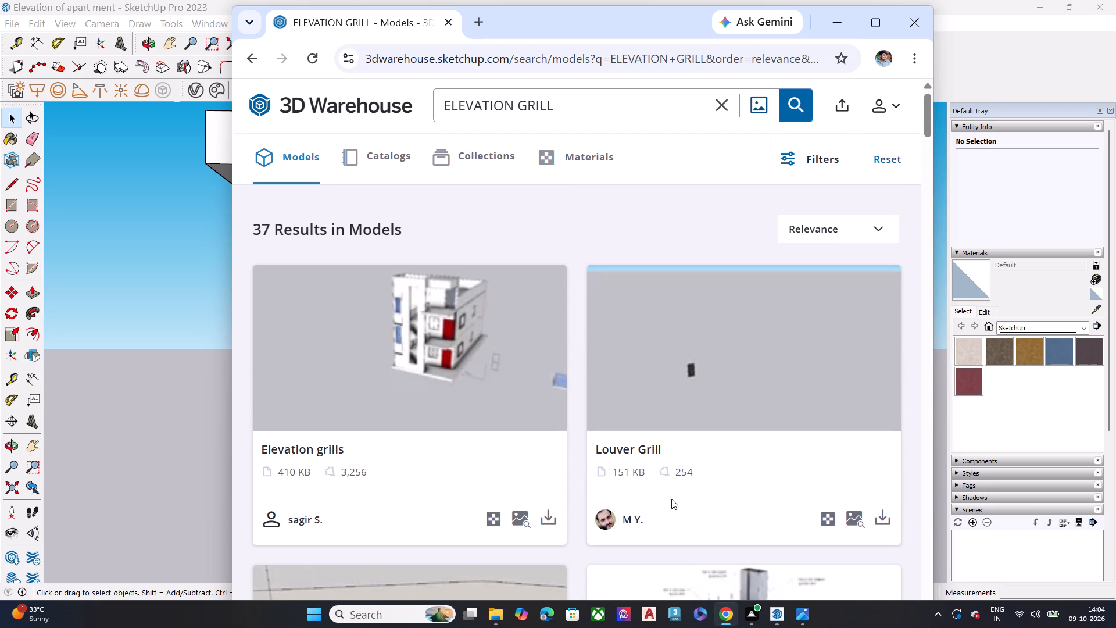
scroll(671, 499, down, 9)
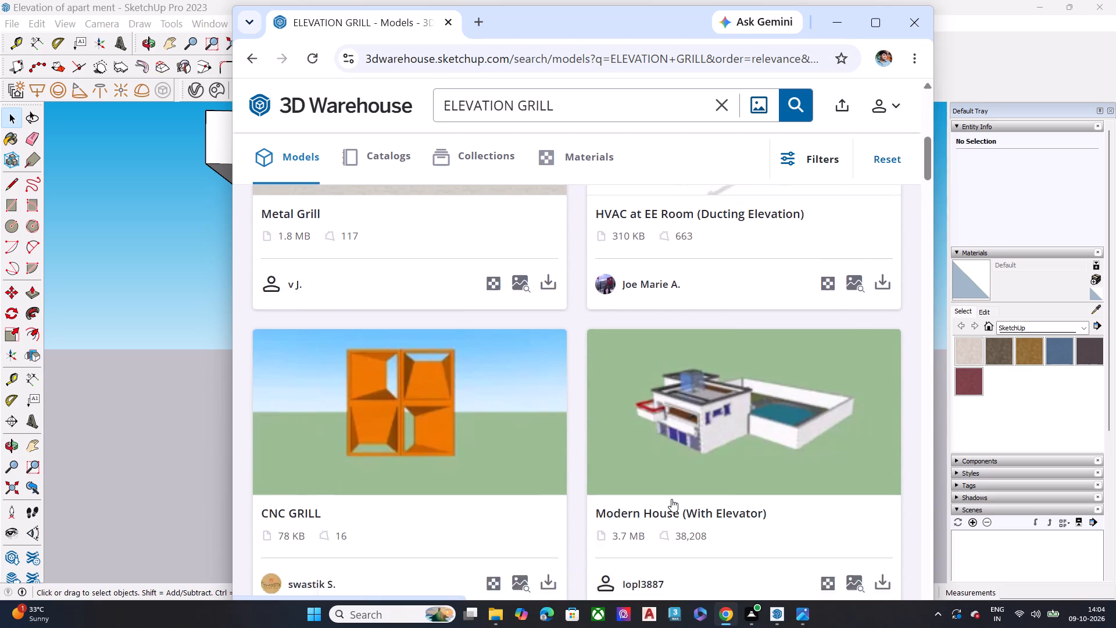
scroll(671, 499, up, 12)
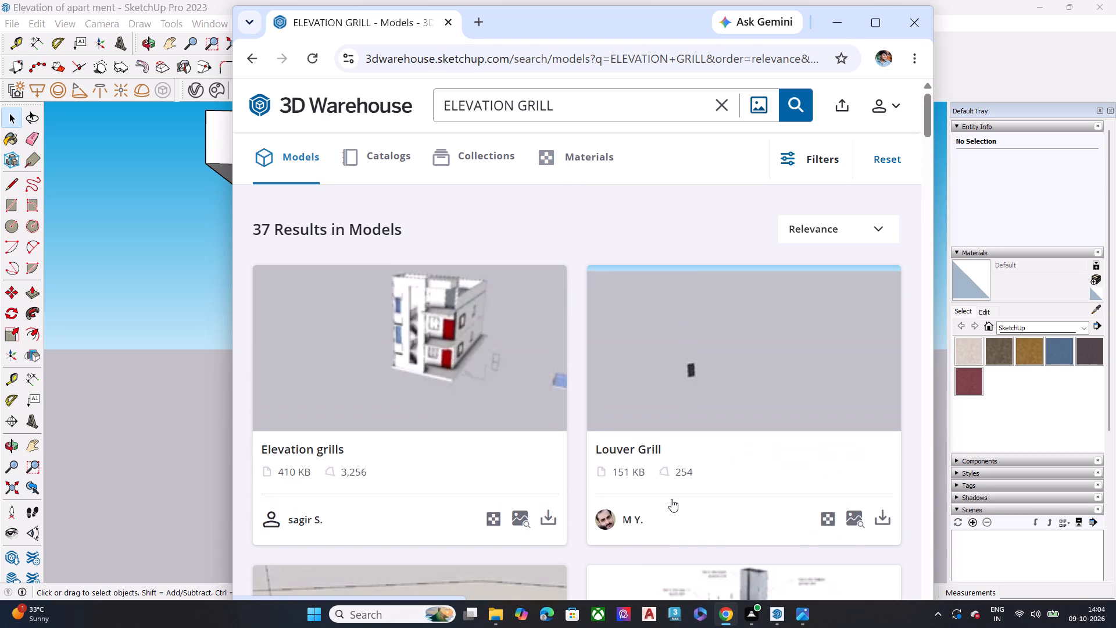
Search the 3D Warehouse for Elevation and skim the first model results for a facade grille.
click(720, 105)
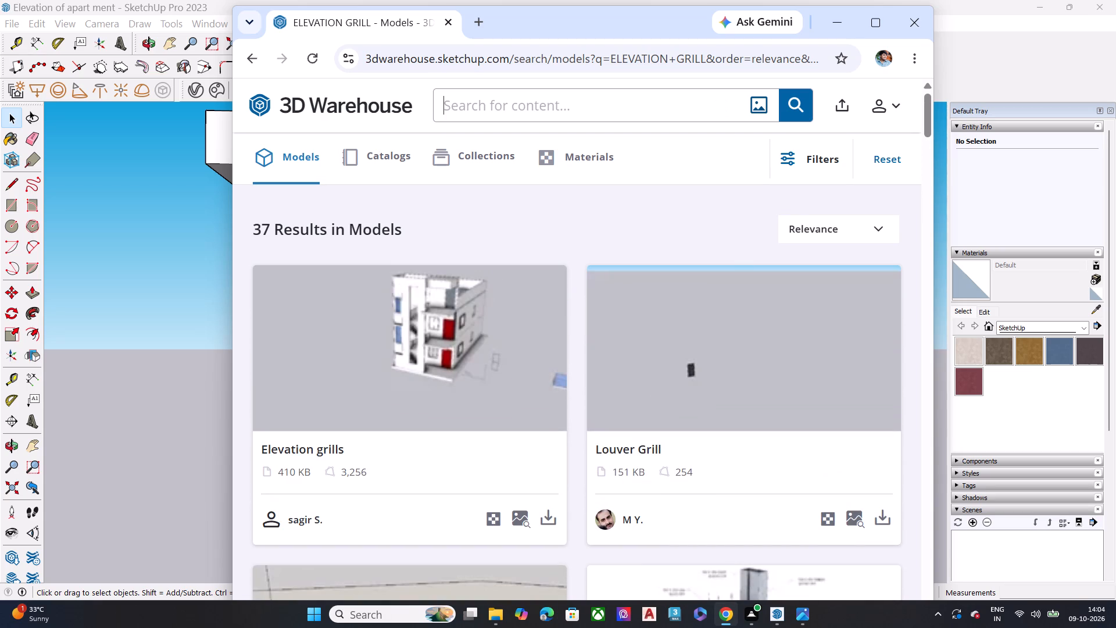
key(e)
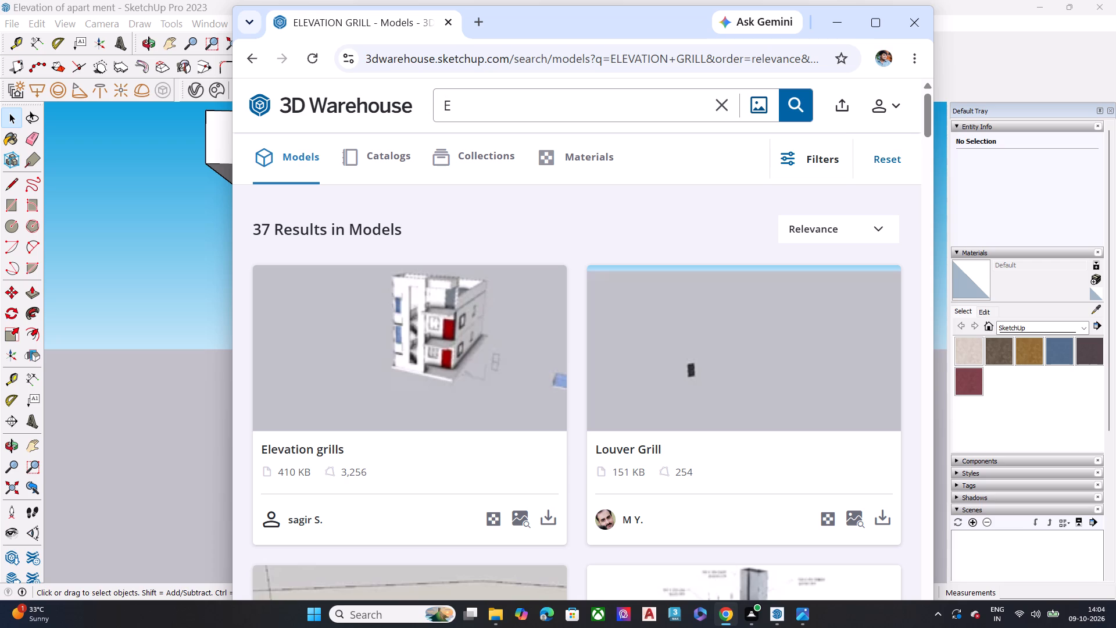
text(levation)
key(Return)
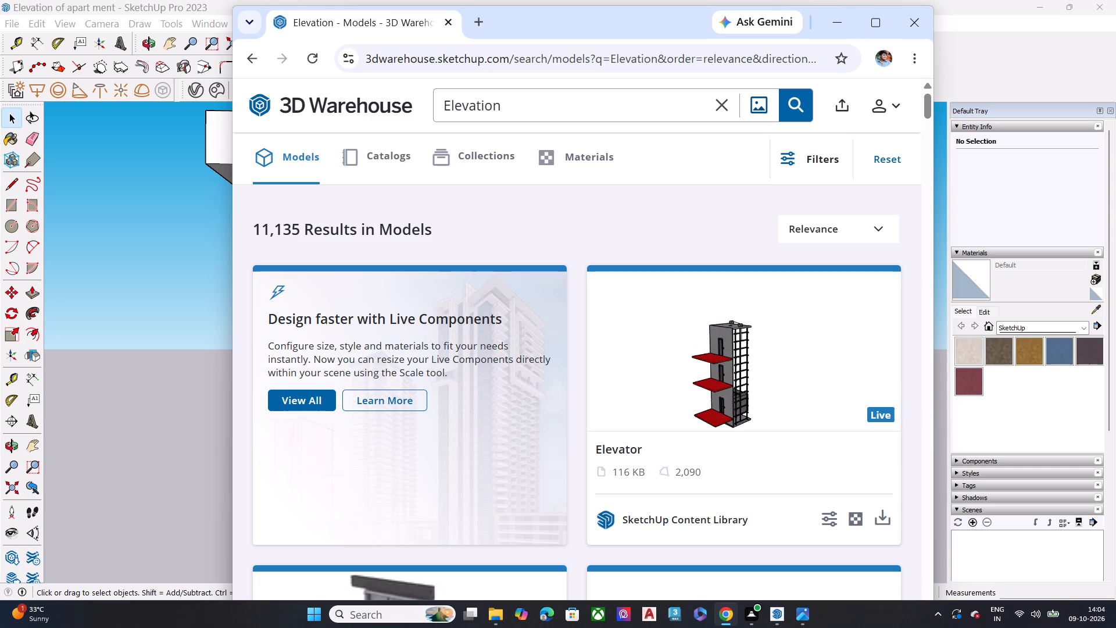
scroll(675, 465, down, 3)
scroll(675, 465, up, 1)
scroll(675, 465, down, 1)
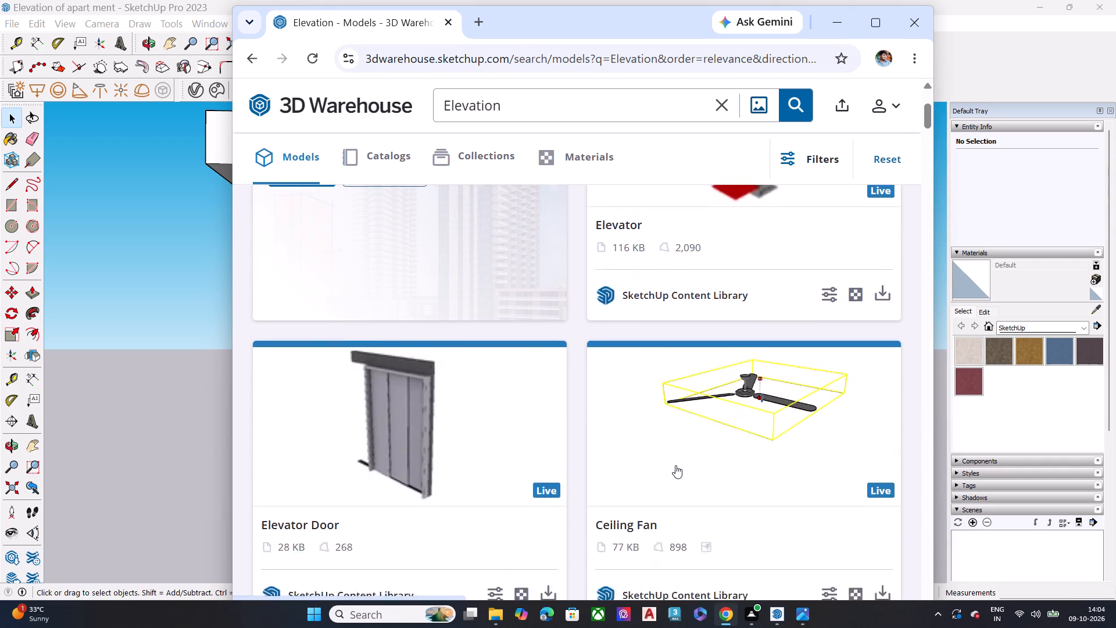
scroll(675, 465, down, 5)
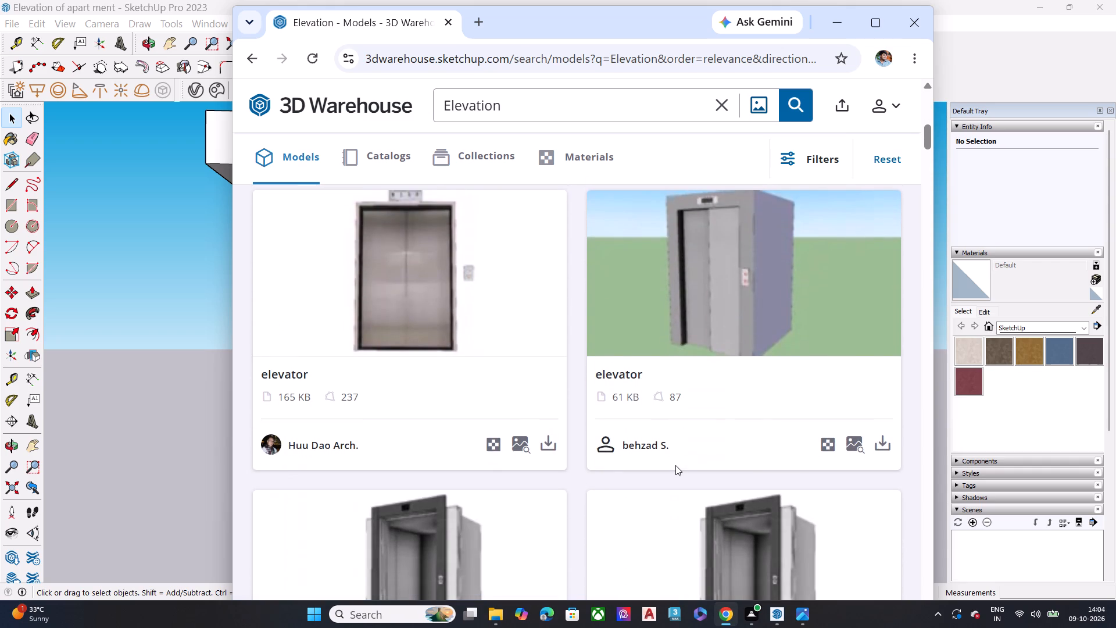
Search the 3D Warehouse for decor grill.
click(717, 106)
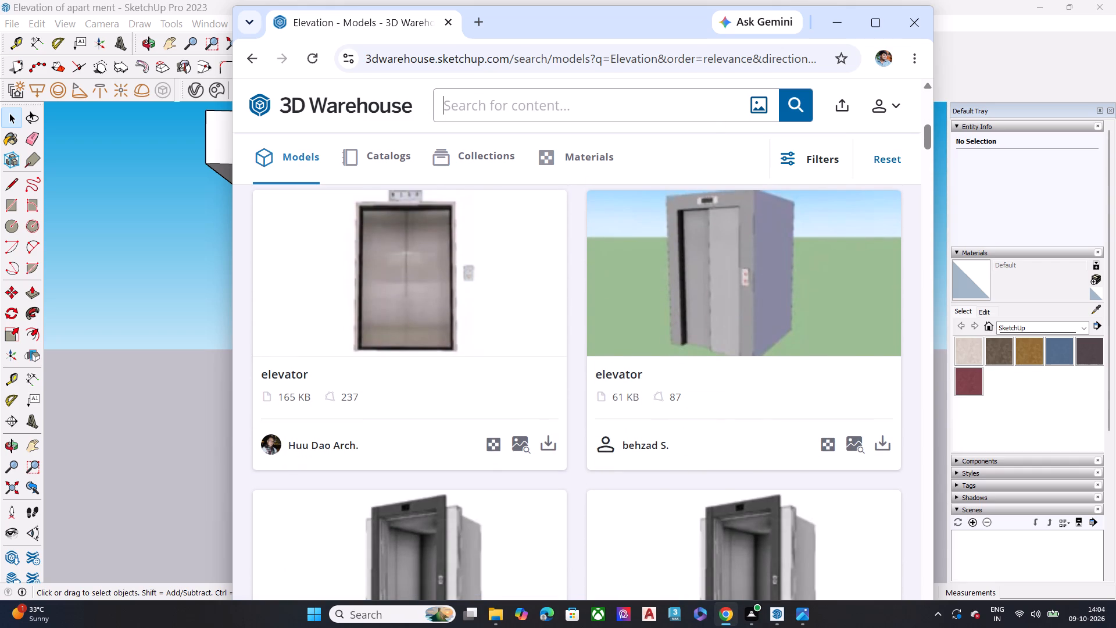
scroll(717, 106, down, 1)
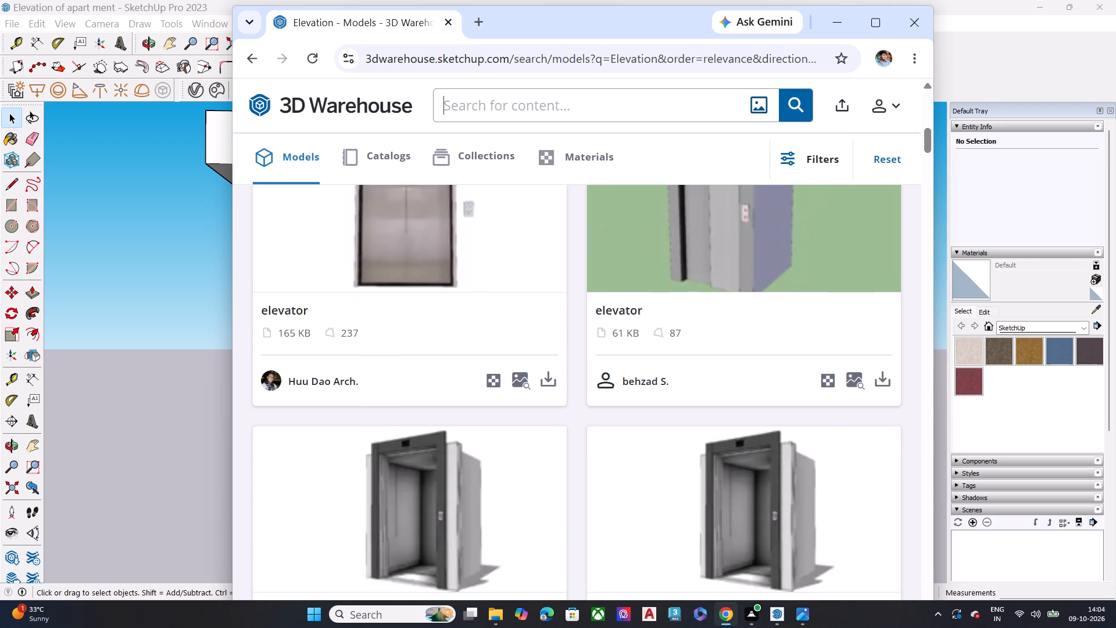
text(de)
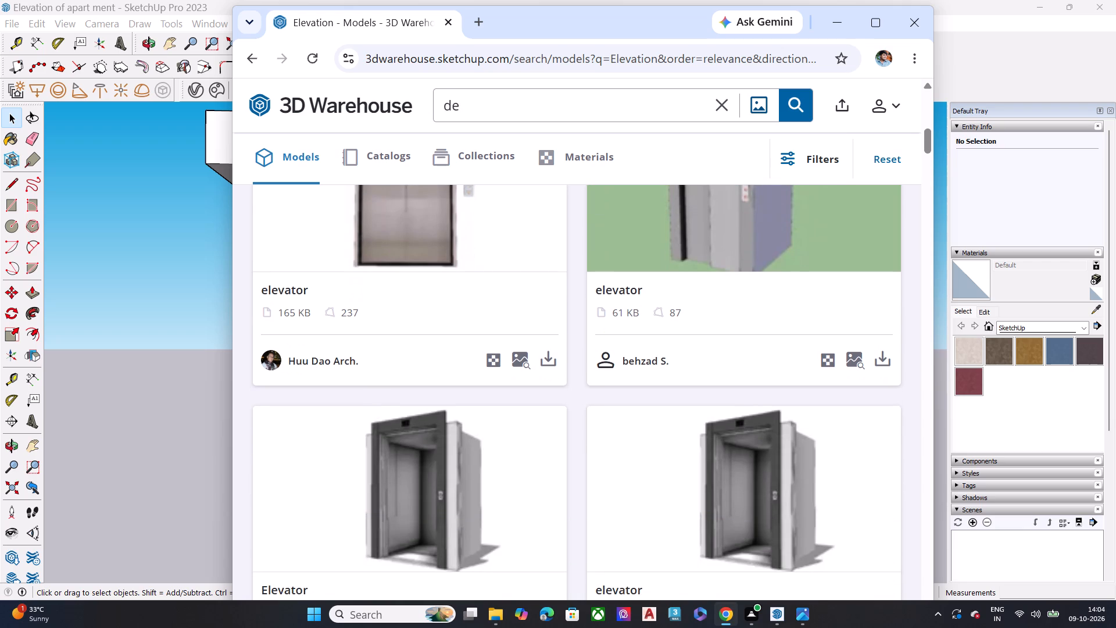
text(cor)
key(space)
text(grill)
key(Return)
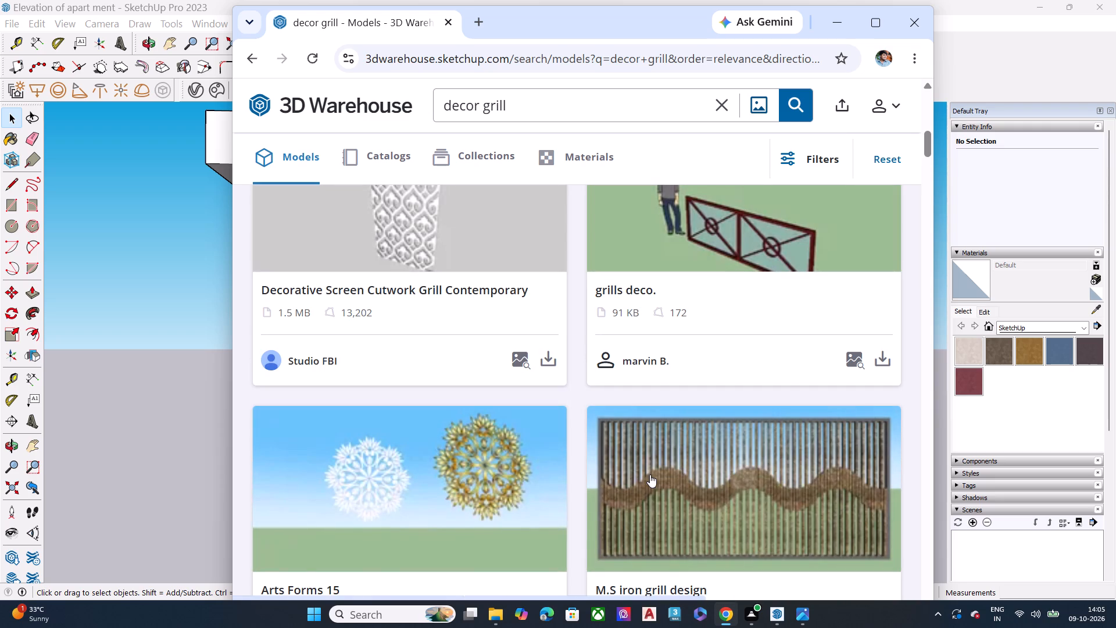
Look through the first batch of decor grill model results for a decorative grille that suits the apartment facade.
scroll(650, 474, down, 3)
scroll(650, 474, up, 4)
scroll(650, 474, down, 2)
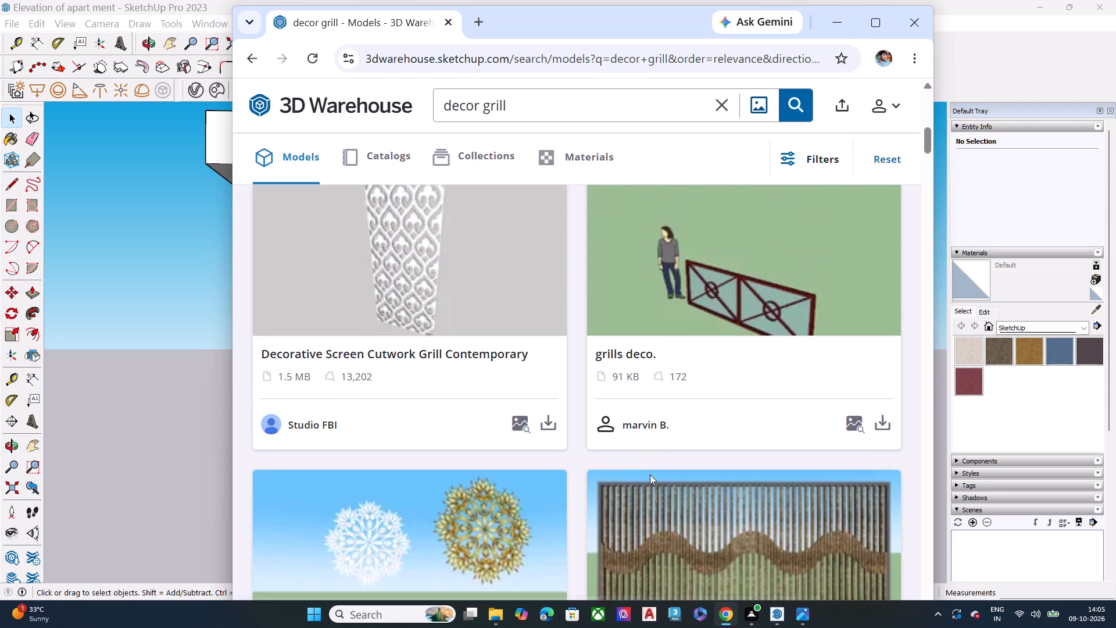
scroll(650, 474, down, 2)
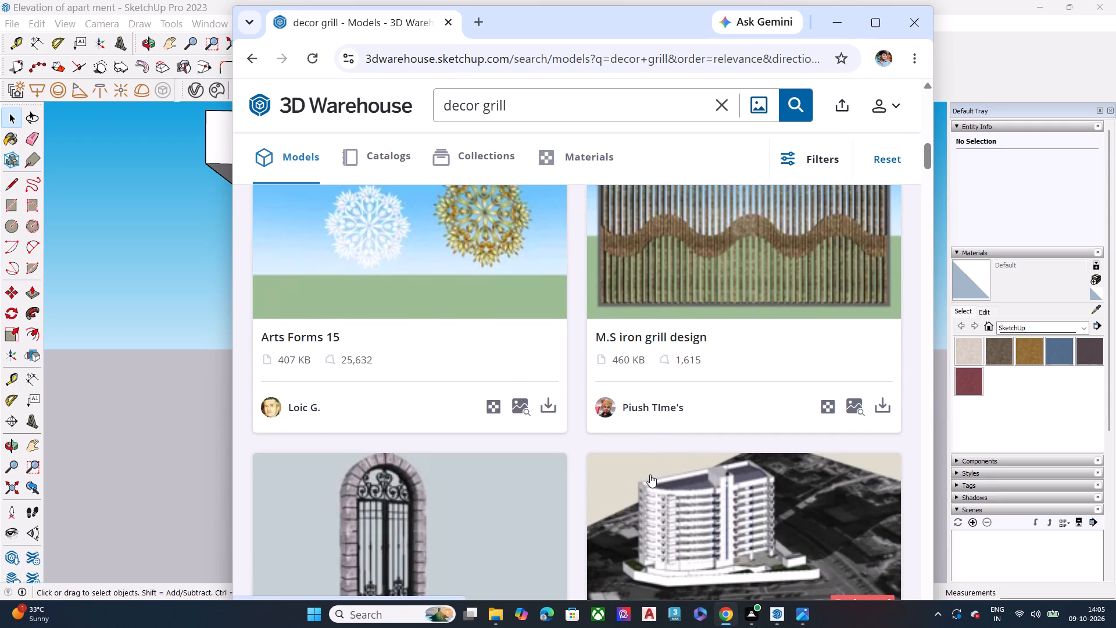
scroll(650, 474, down, 2)
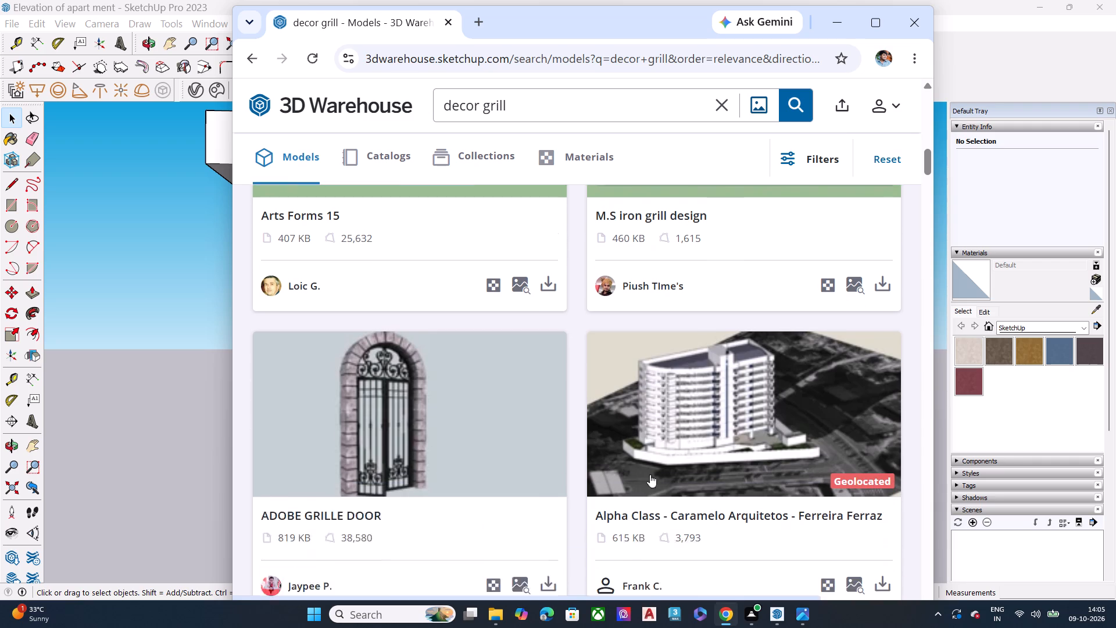
scroll(650, 474, down, 5)
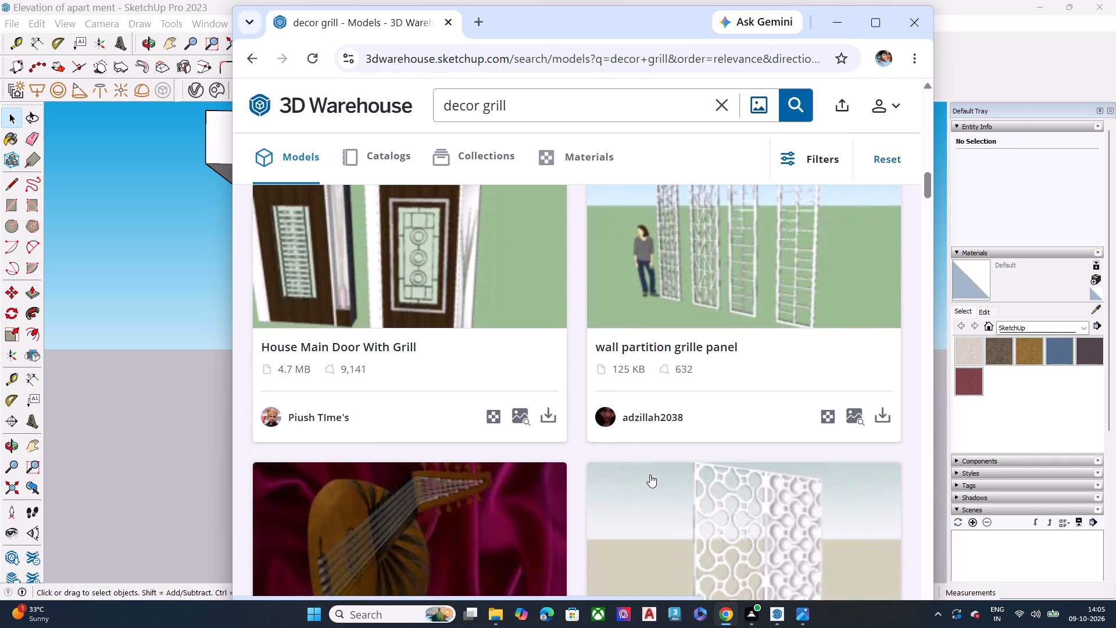
scroll(650, 474, down, 2)
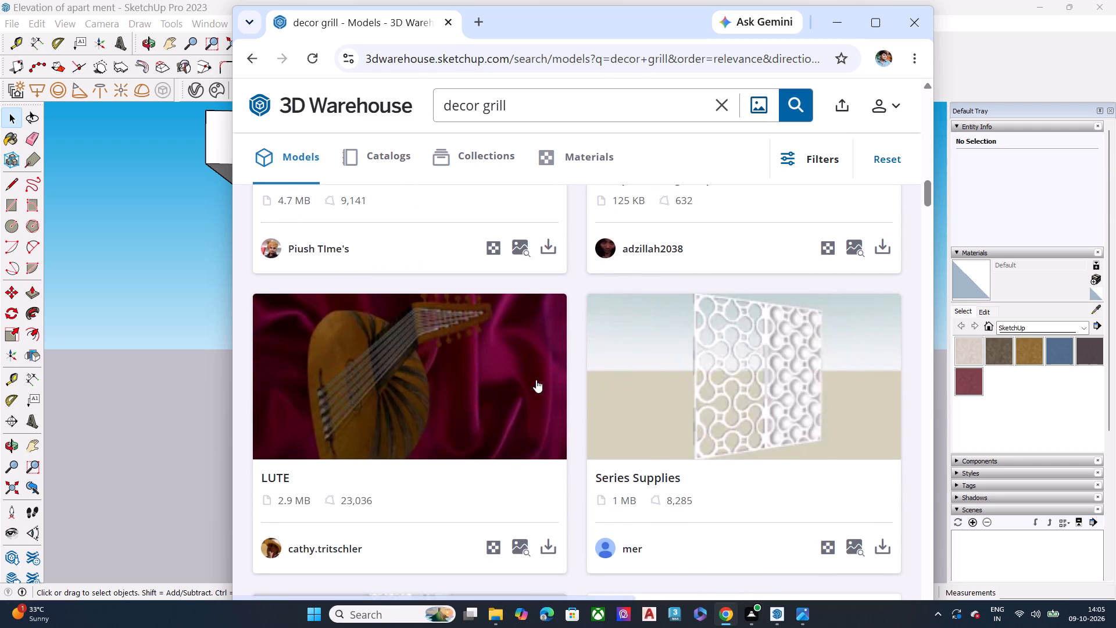
scroll(595, 433, down, 7)
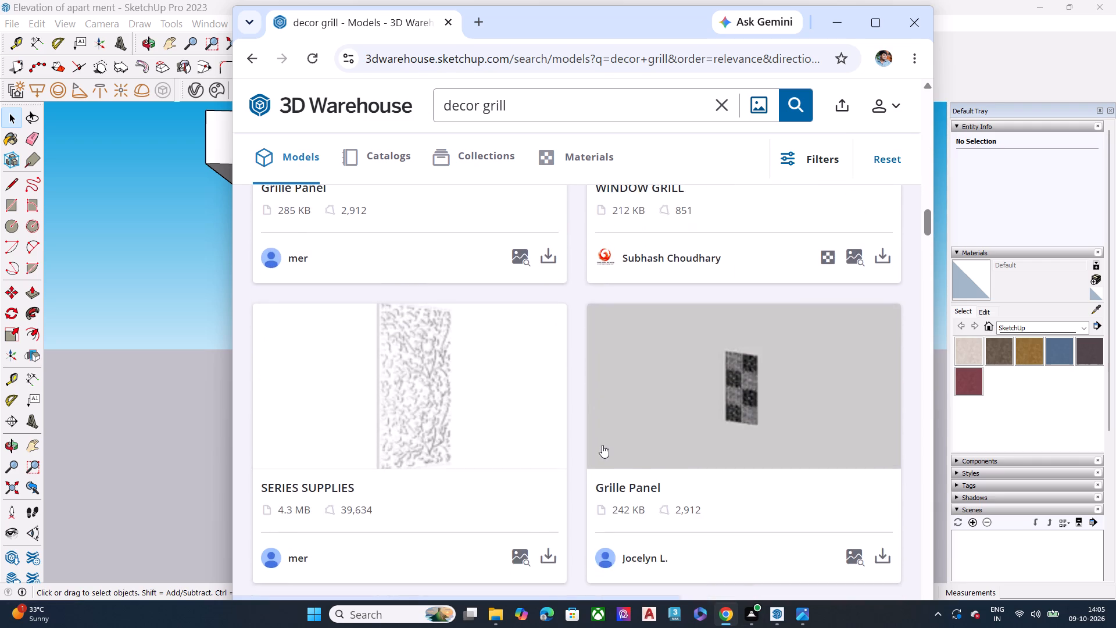
scroll(602, 445, down, 8)
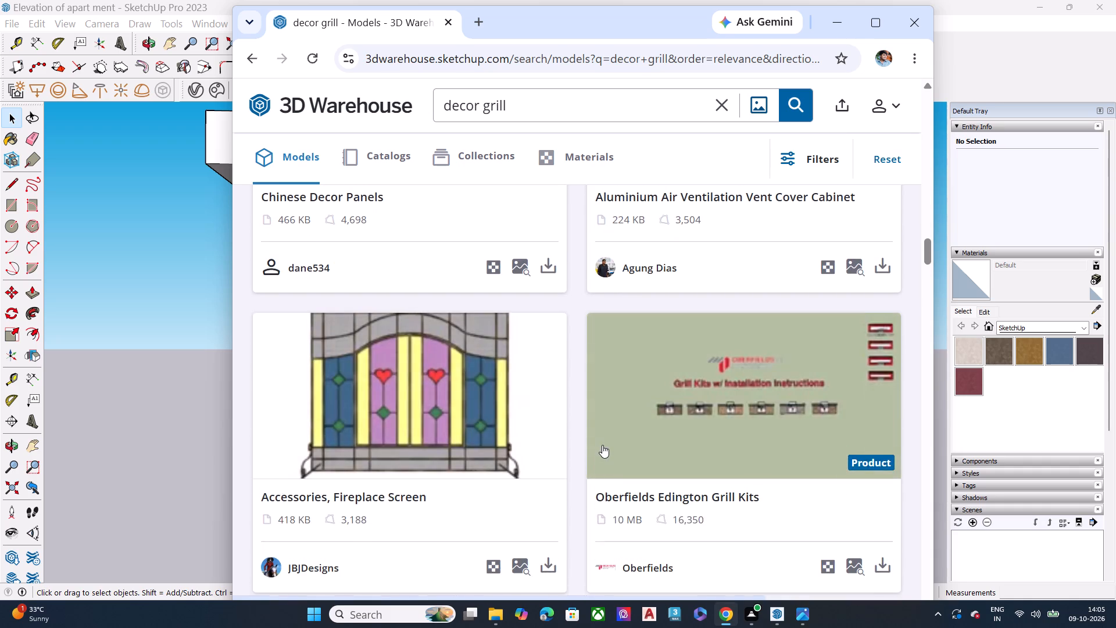
scroll(602, 445, down, 5)
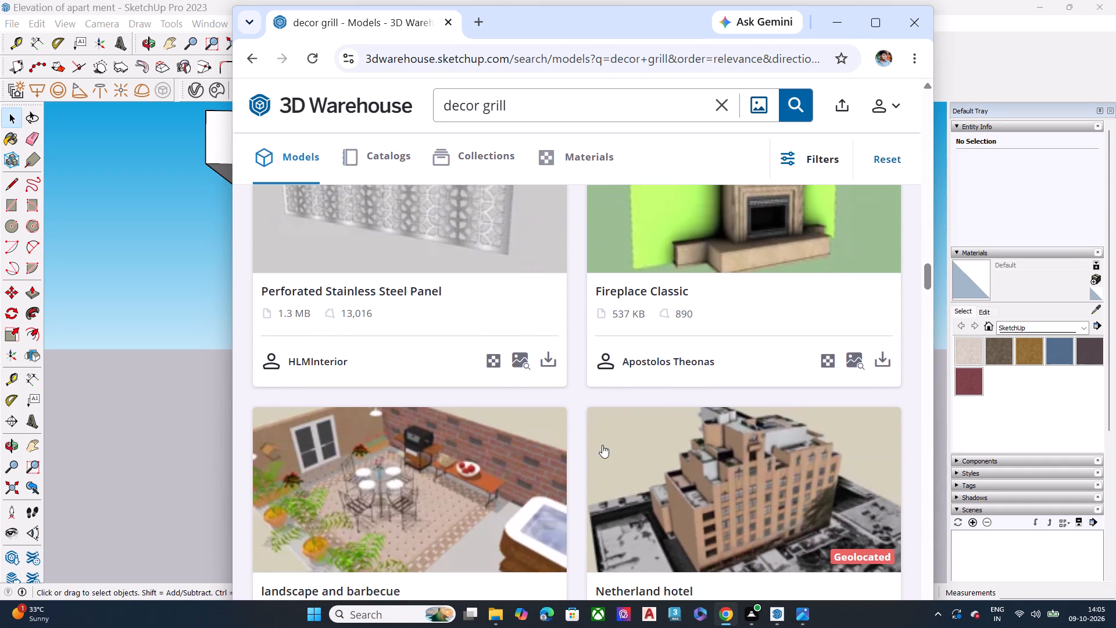
scroll(602, 445, down, 5)
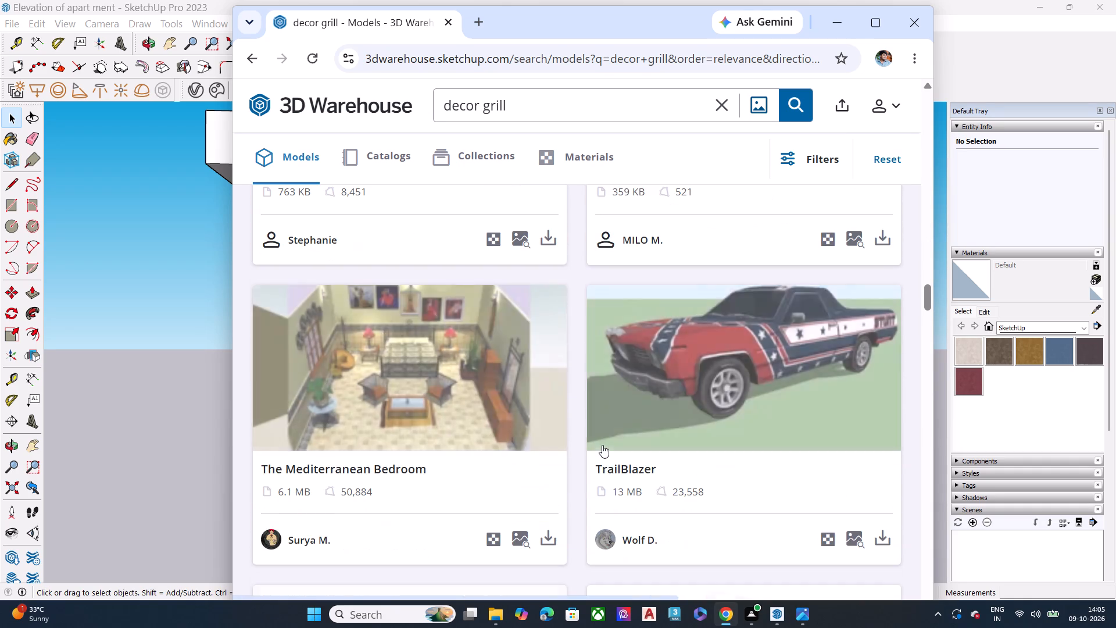
scroll(602, 445, down, 5)
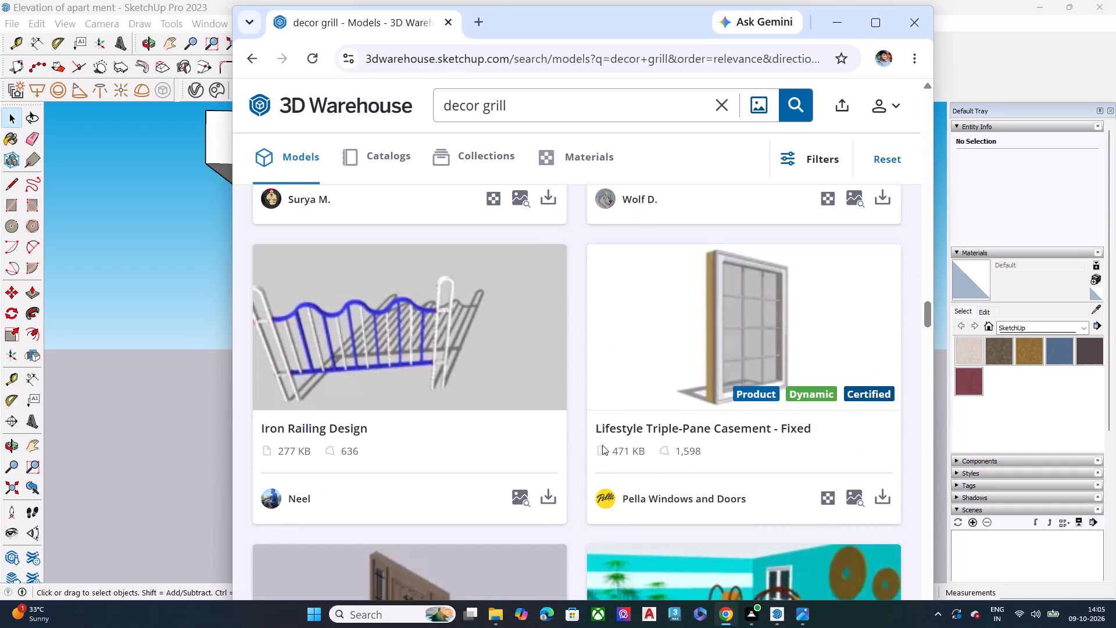
scroll(602, 445, down, 5)
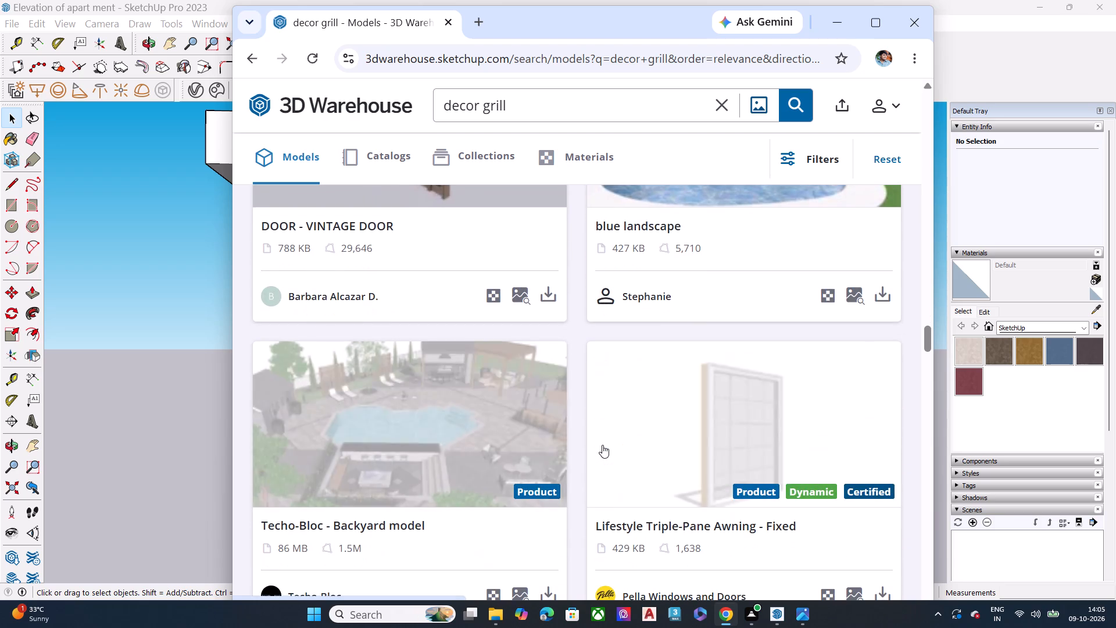
scroll(602, 445, down, 7)
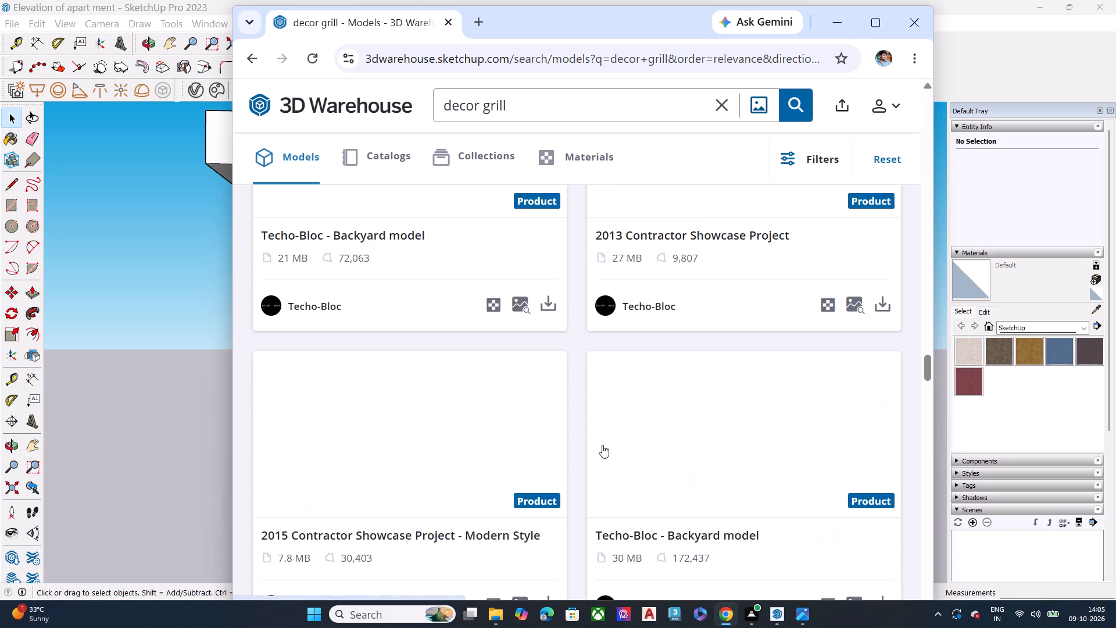
scroll(602, 445, down, 7)
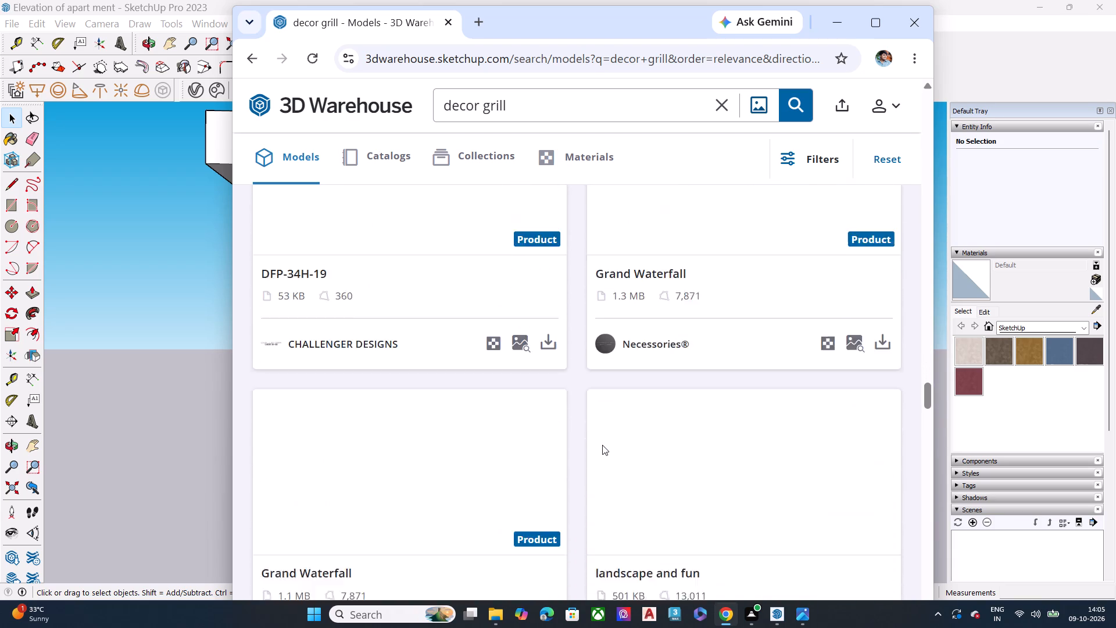
scroll(602, 445, down, 4)
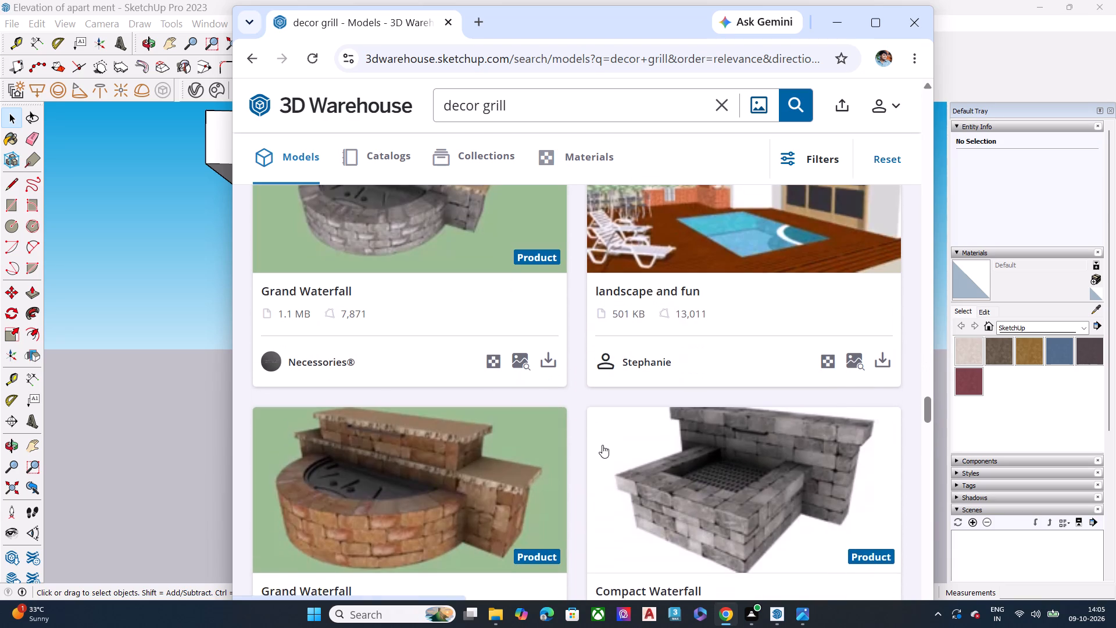
scroll(602, 445, down, 3)
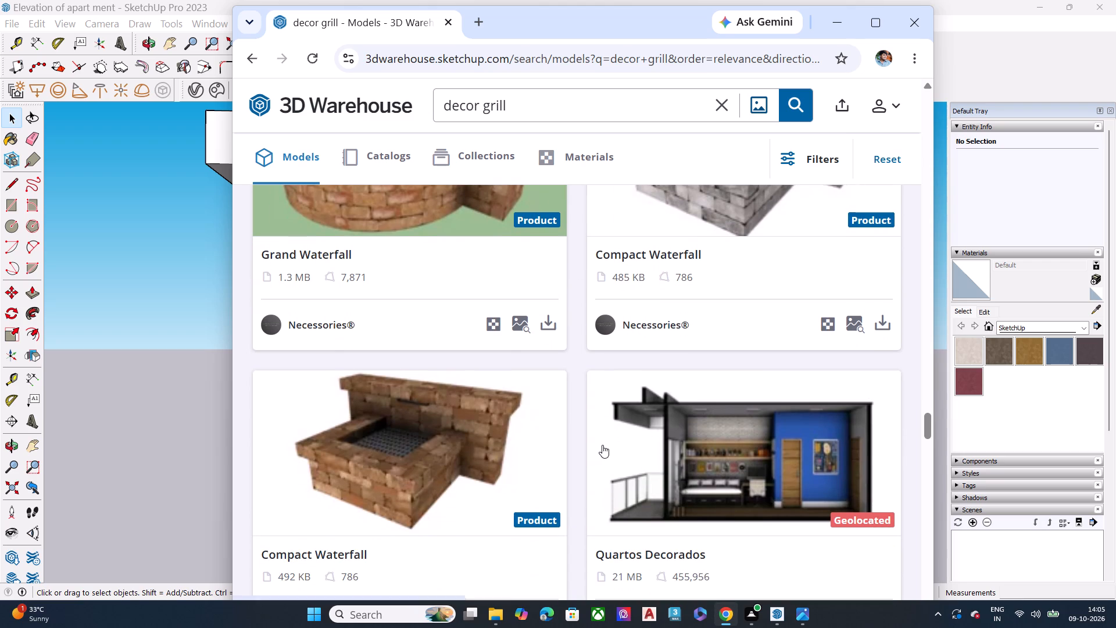
scroll(602, 445, down, 4)
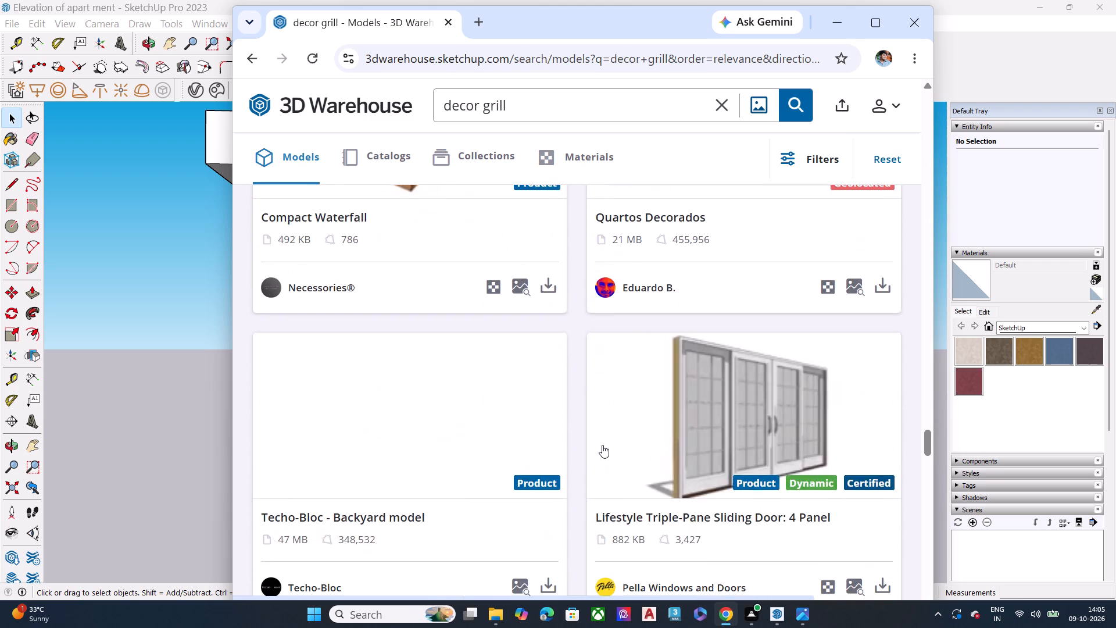
scroll(602, 445, up, 2)
scroll(602, 445, down, 5)
scroll(602, 445, up, 1)
scroll(602, 445, down, 2)
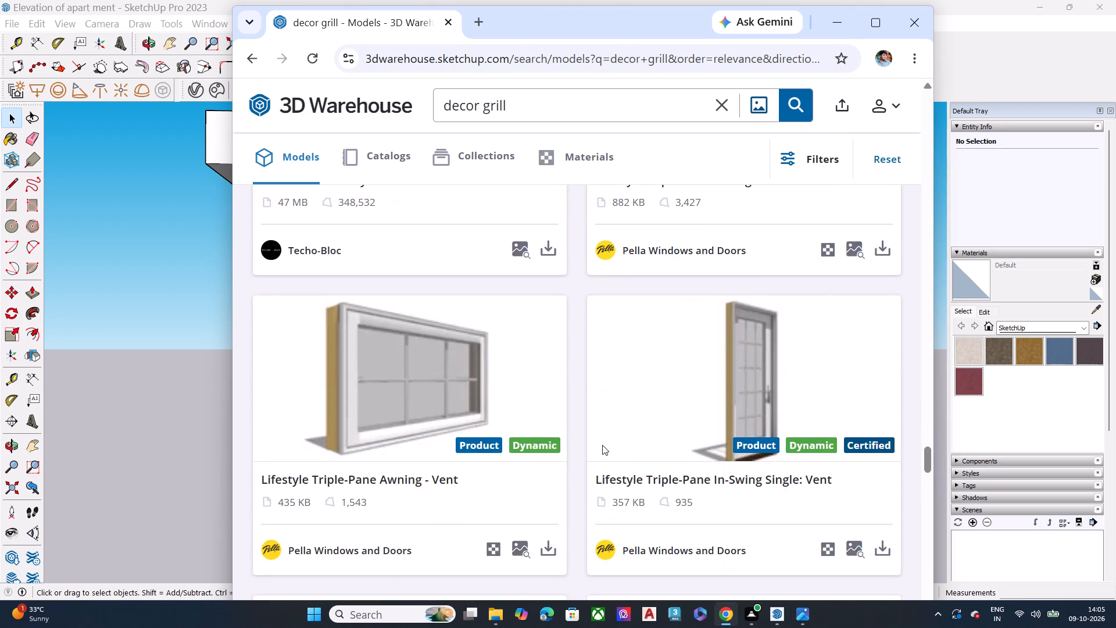
scroll(602, 445, down, 5)
scroll(602, 445, up, 1)
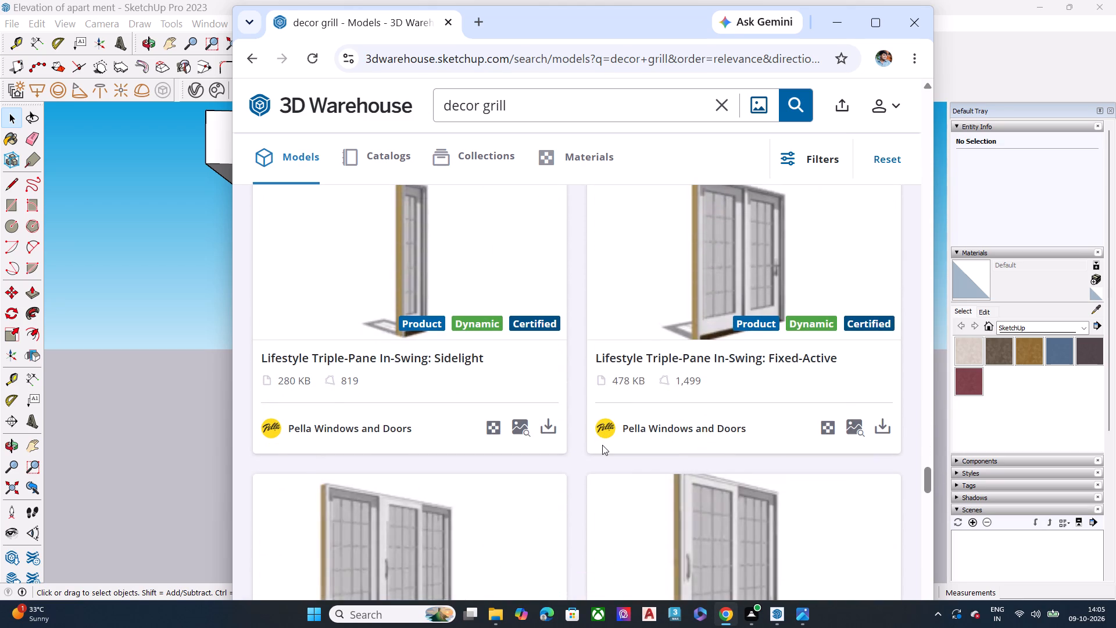
scroll(602, 445, up, 2)
scroll(602, 445, down, 9)
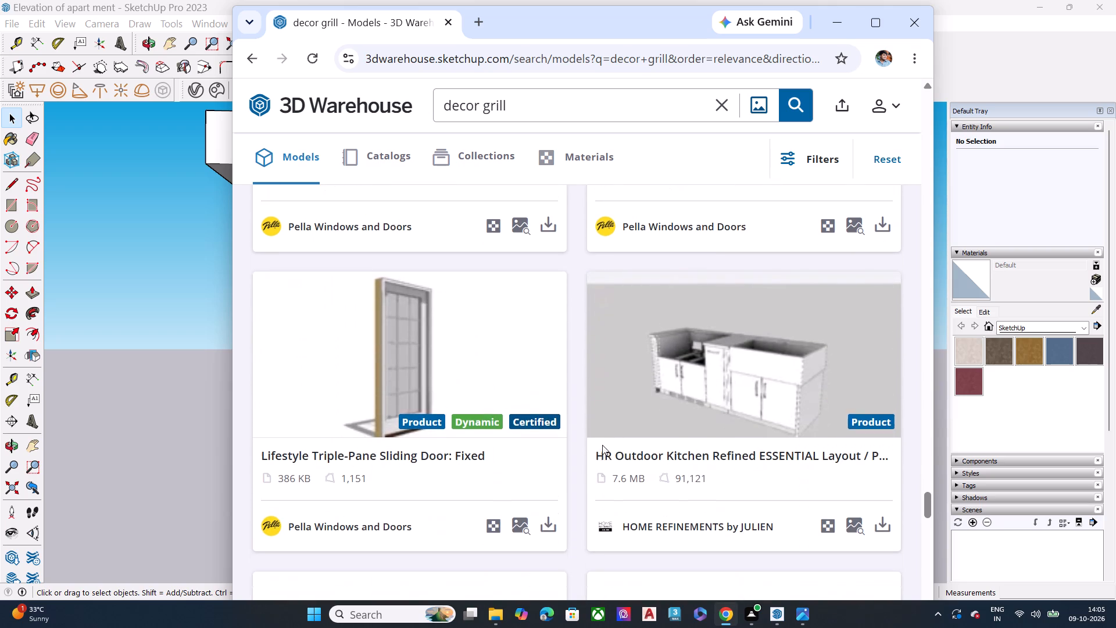
scroll(602, 445, down, 5)
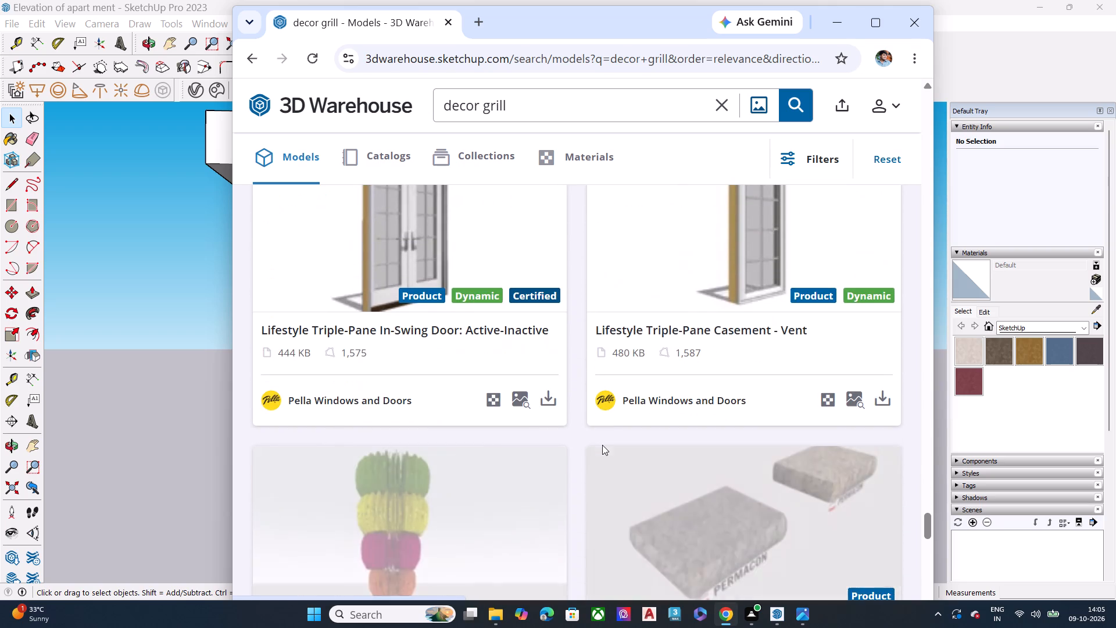
scroll(602, 445, down, 6)
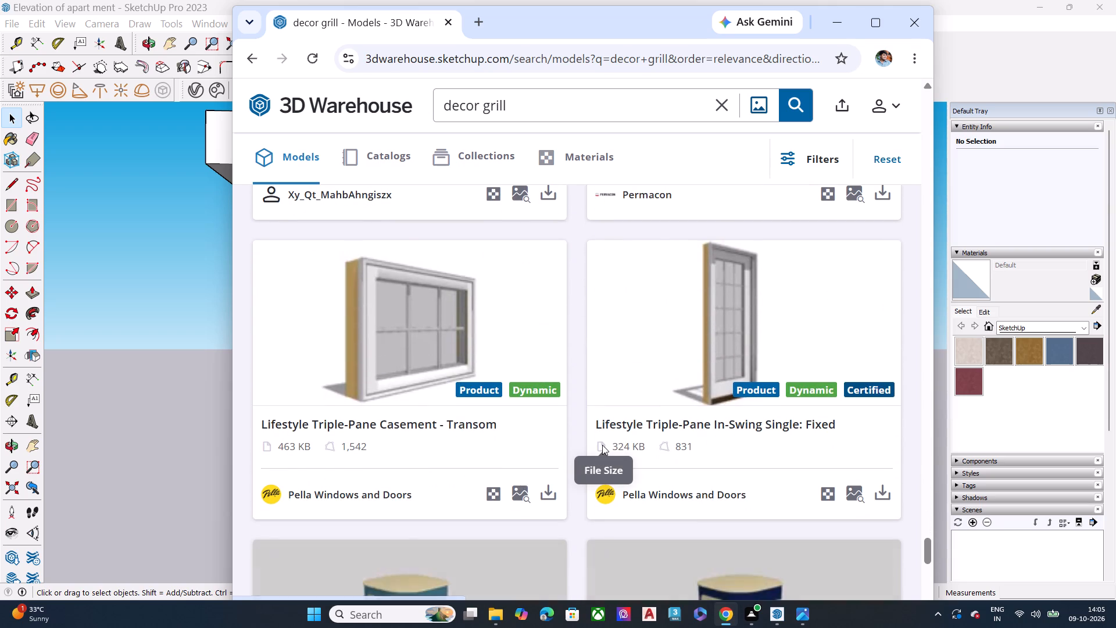
scroll(602, 445, down, 4)
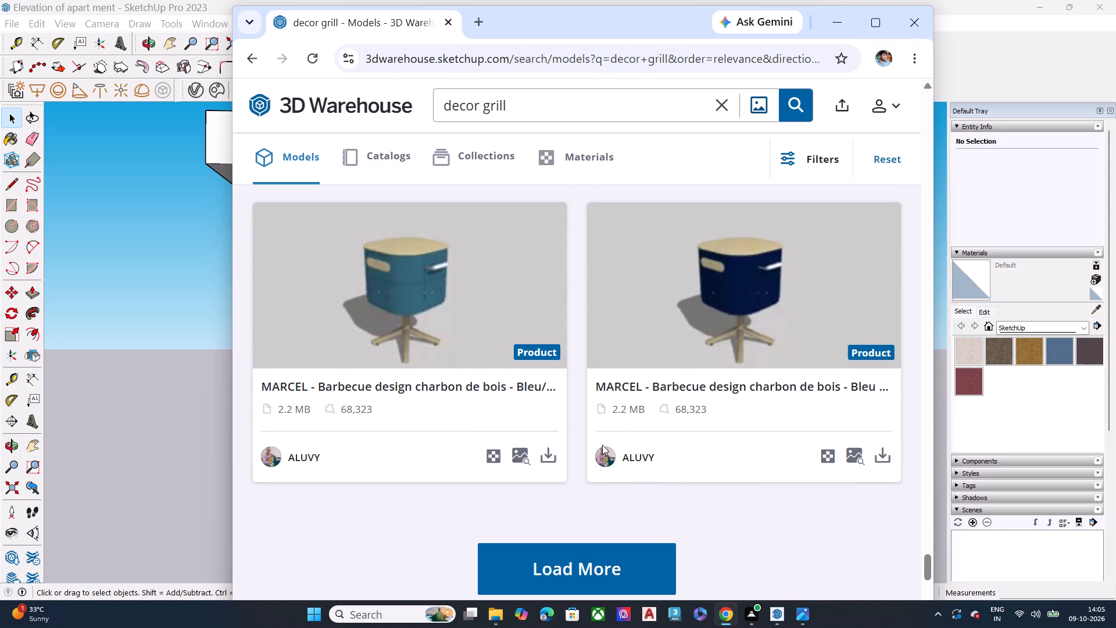
Load more decor grill results and look through the additional models for a decorative grille that suits the apartment facade.
scroll(602, 445, down, 2)
click(594, 405)
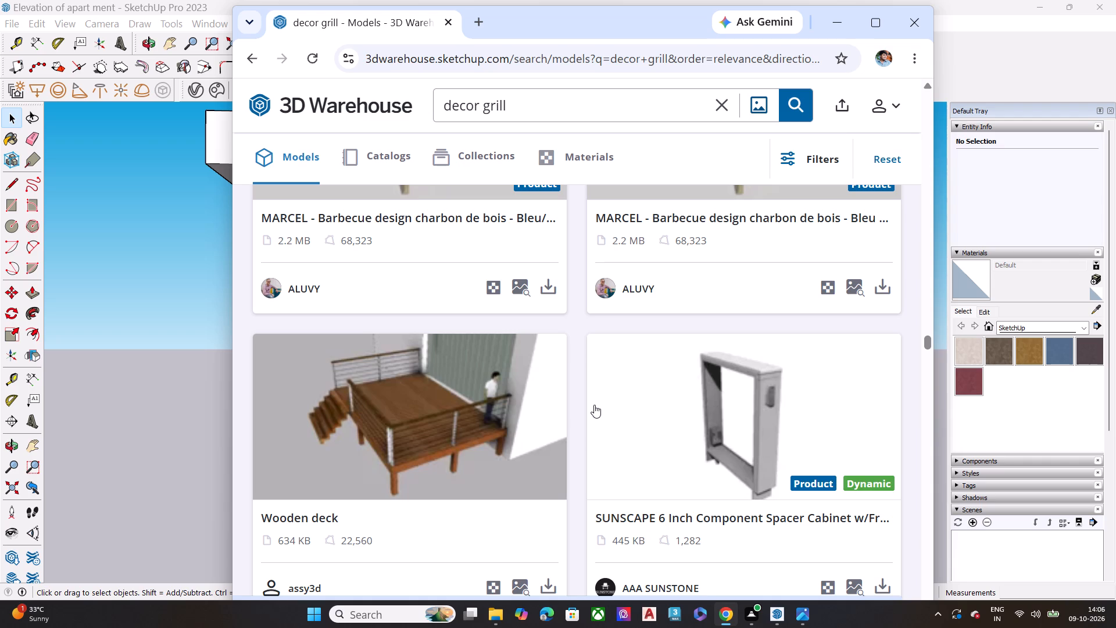
scroll(594, 405, down, 2)
scroll(594, 405, up, 2)
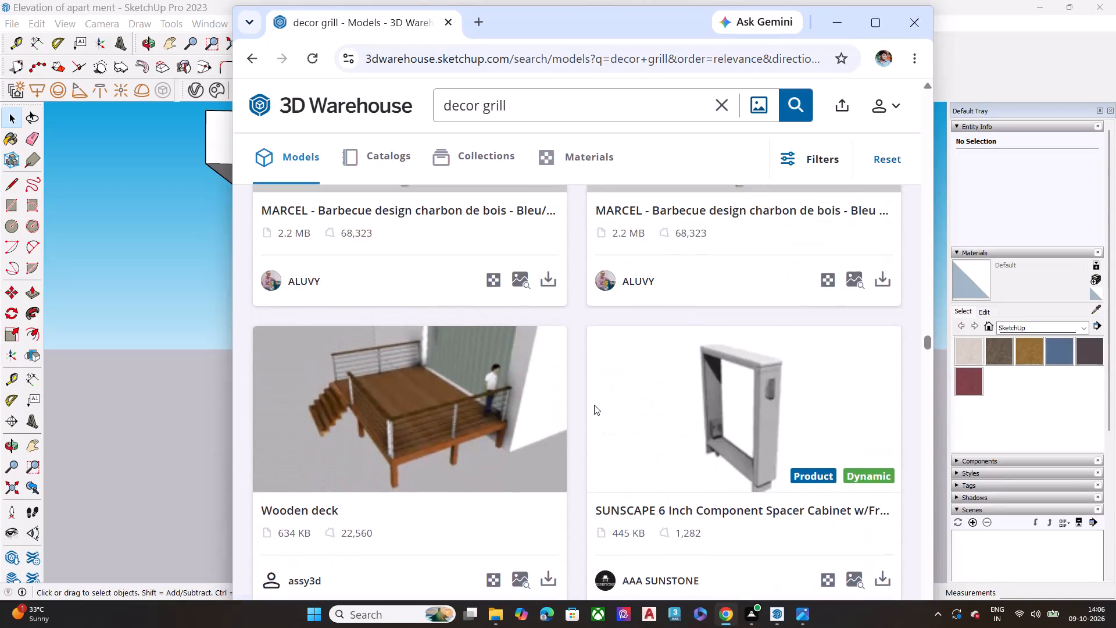
scroll(594, 405, down, 6)
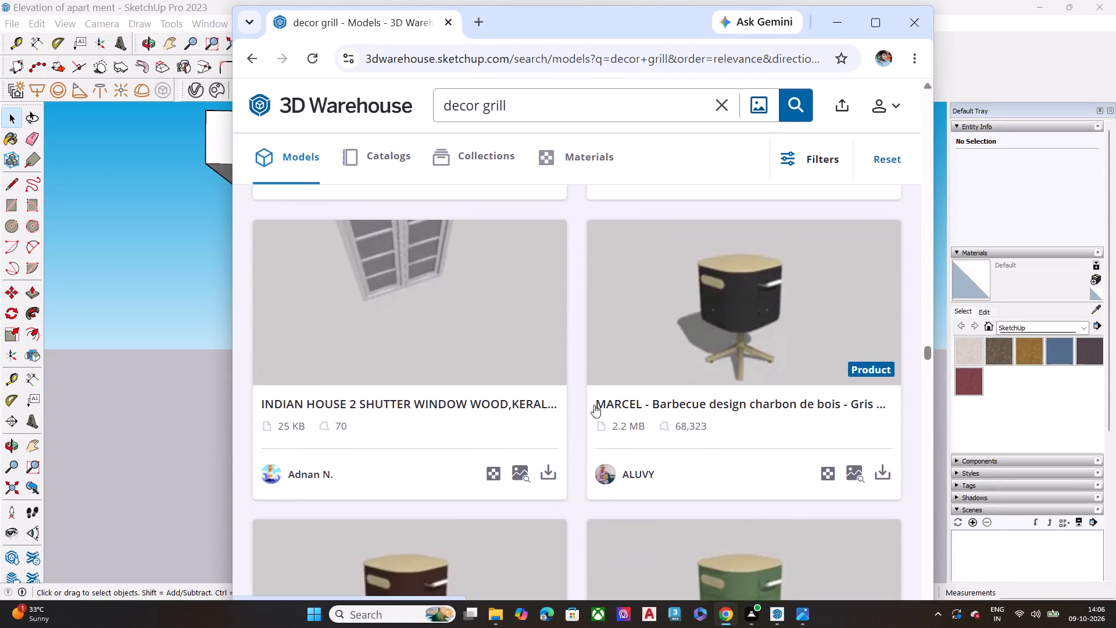
scroll(594, 405, down, 7)
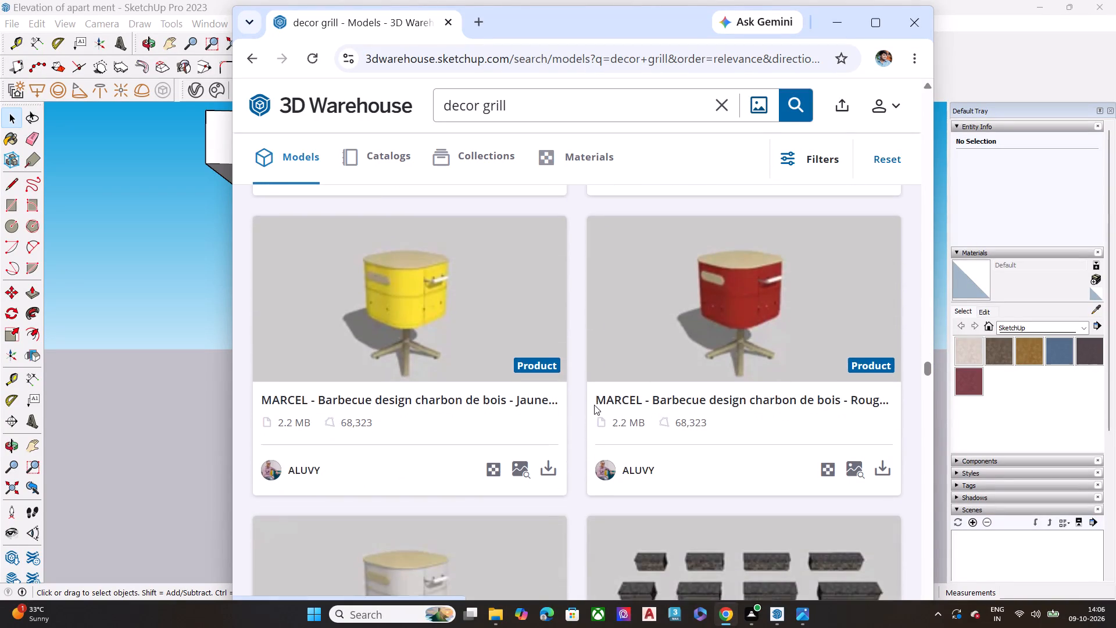
scroll(594, 405, down, 5)
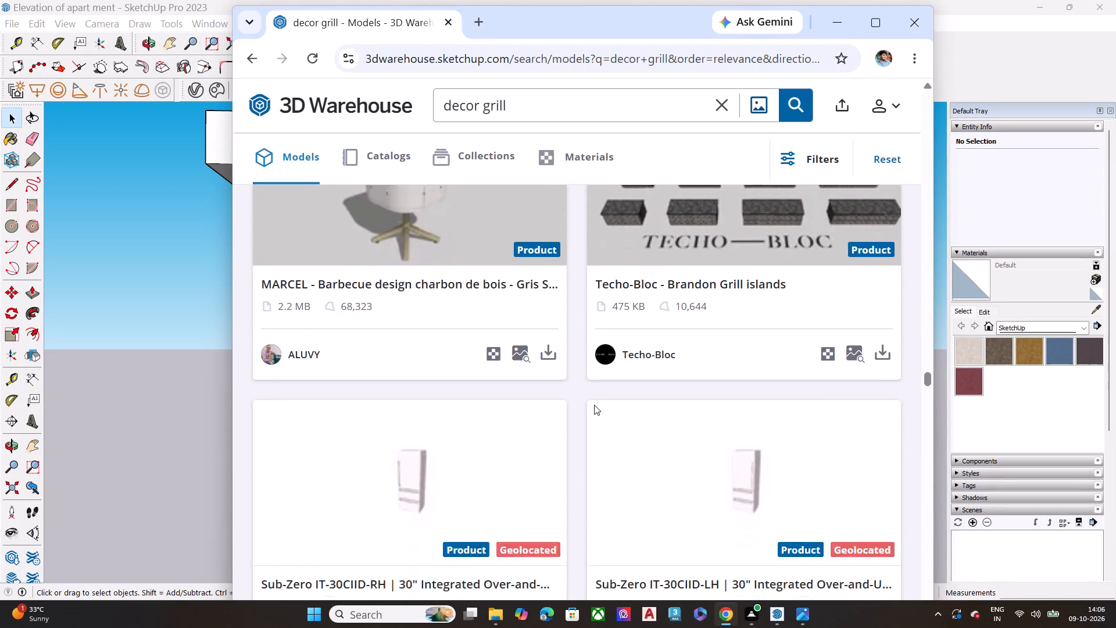
scroll(594, 405, down, 7)
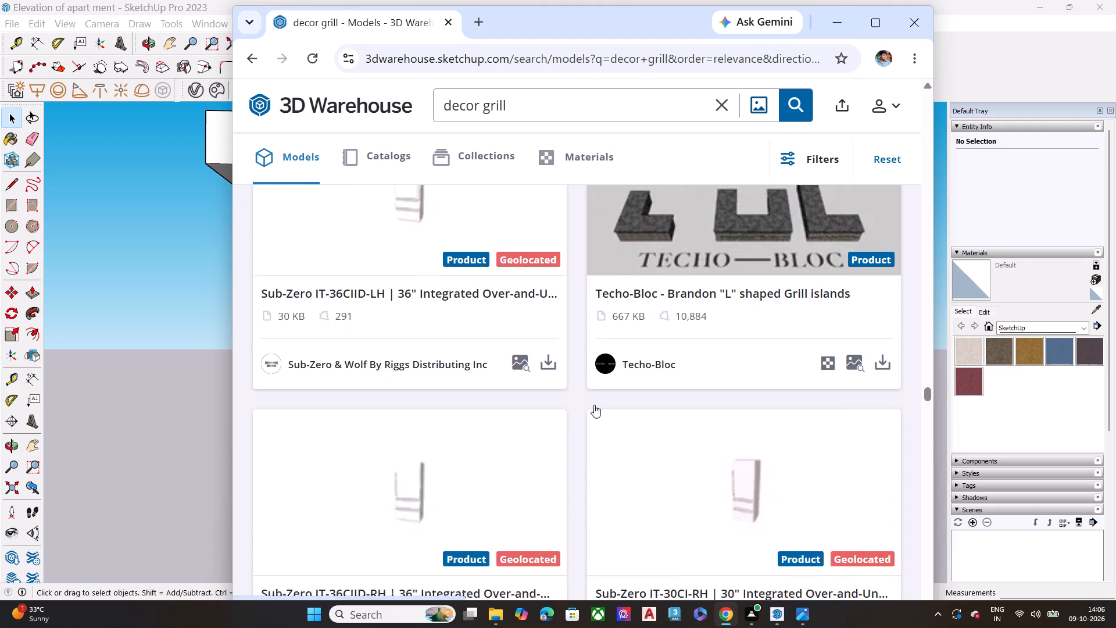
scroll(594, 405, down, 9)
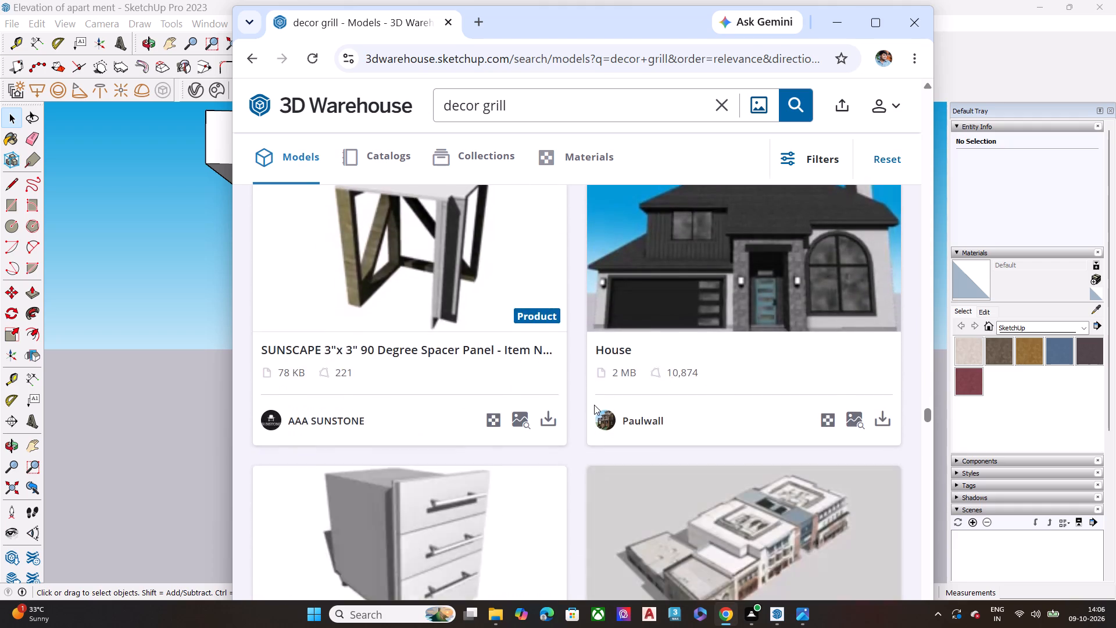
scroll(594, 405, down, 11)
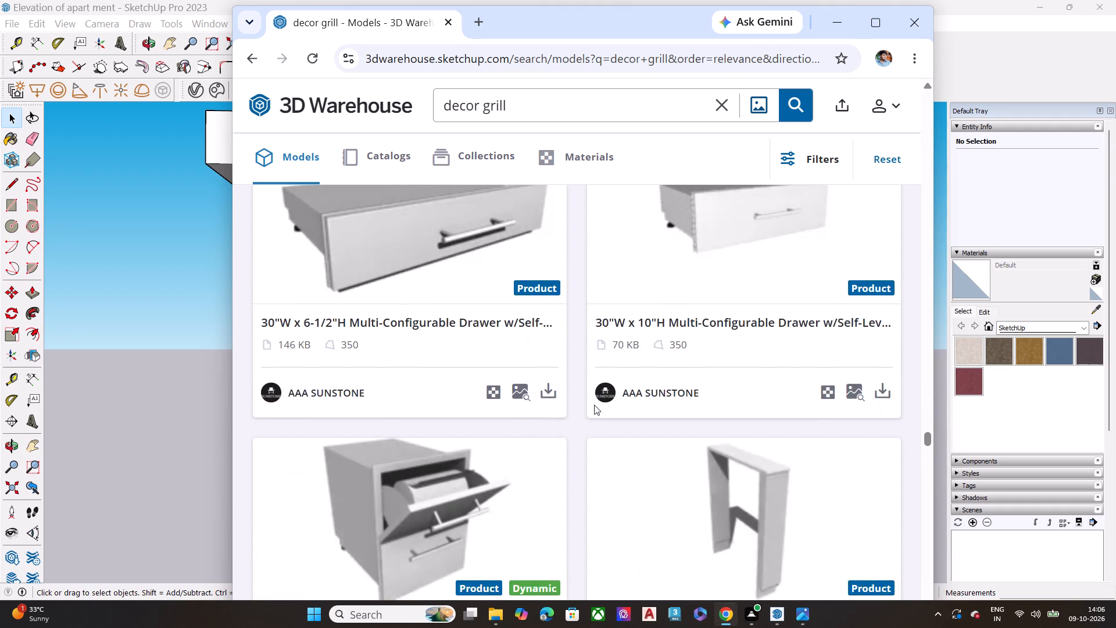
scroll(594, 405, down, 7)
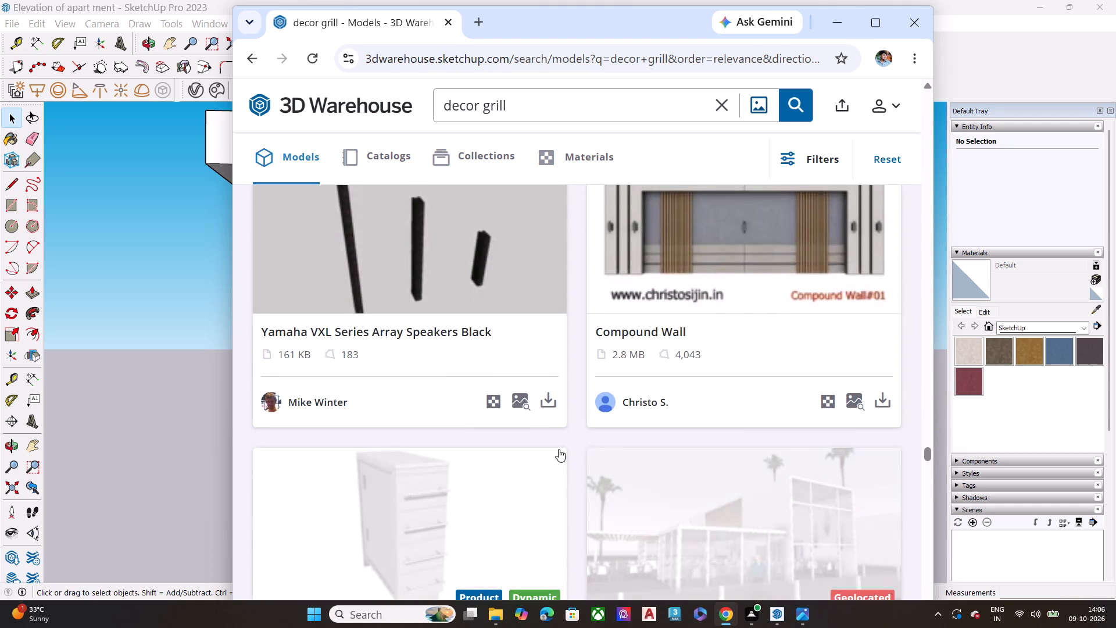
scroll(400, 472, down, 4)
scroll(515, 448, down, 3)
scroll(515, 448, up, 2)
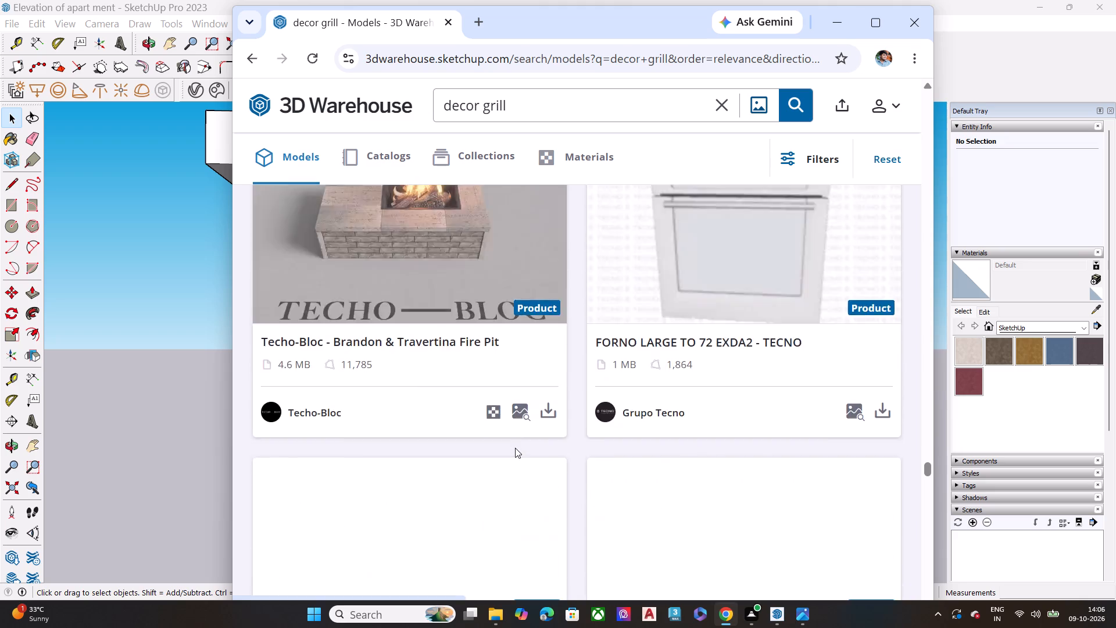
scroll(515, 448, up, 2)
scroll(515, 448, down, 13)
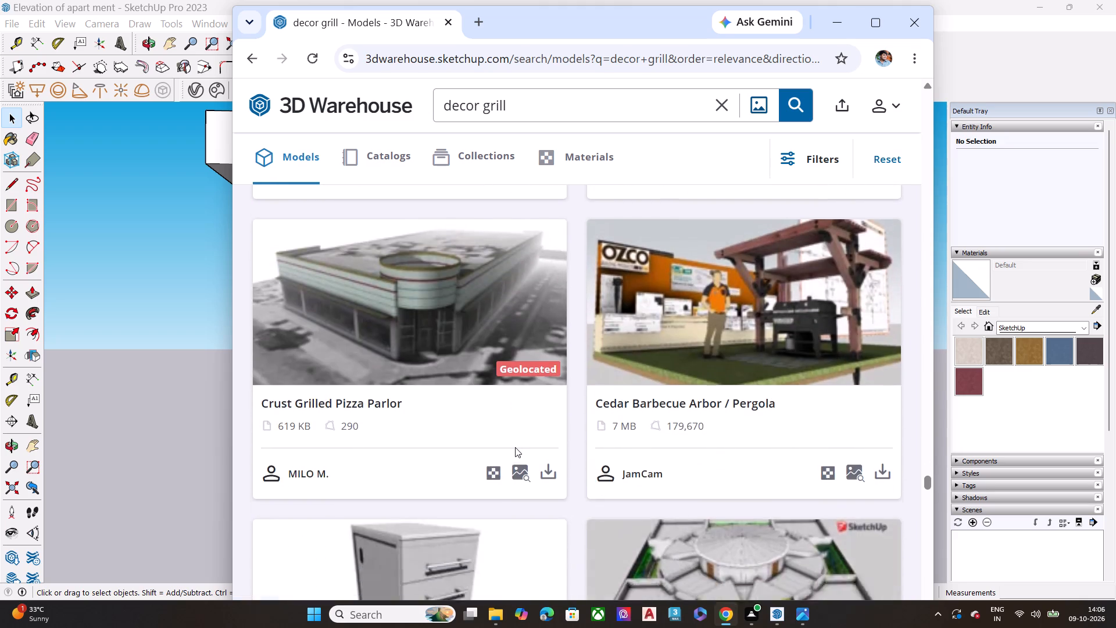
scroll(515, 447, down, 7)
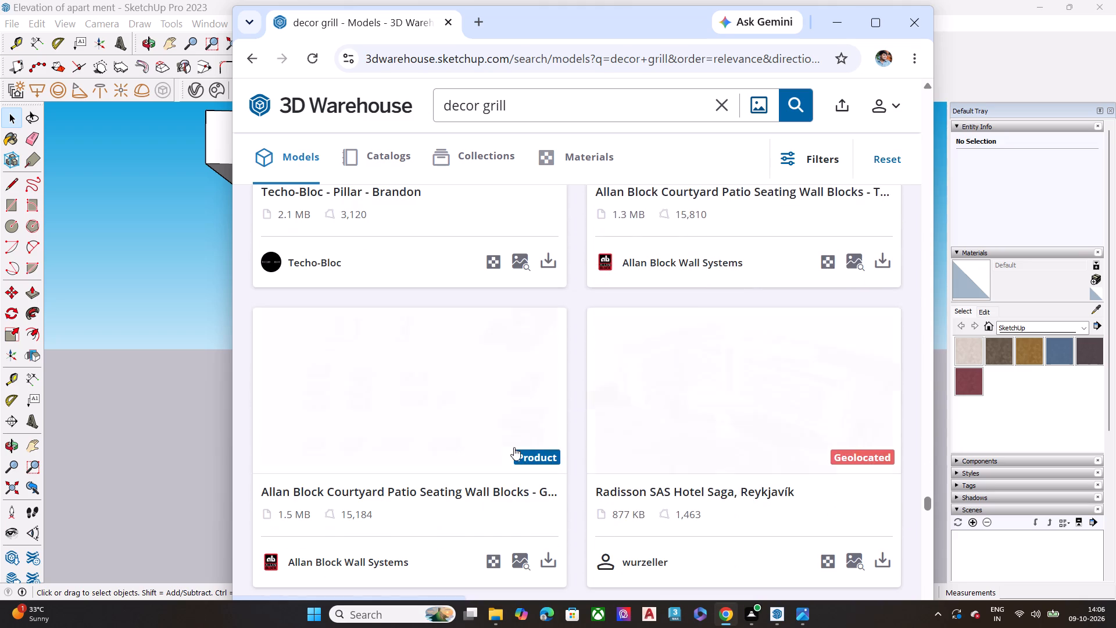
scroll(514, 447, down, 9)
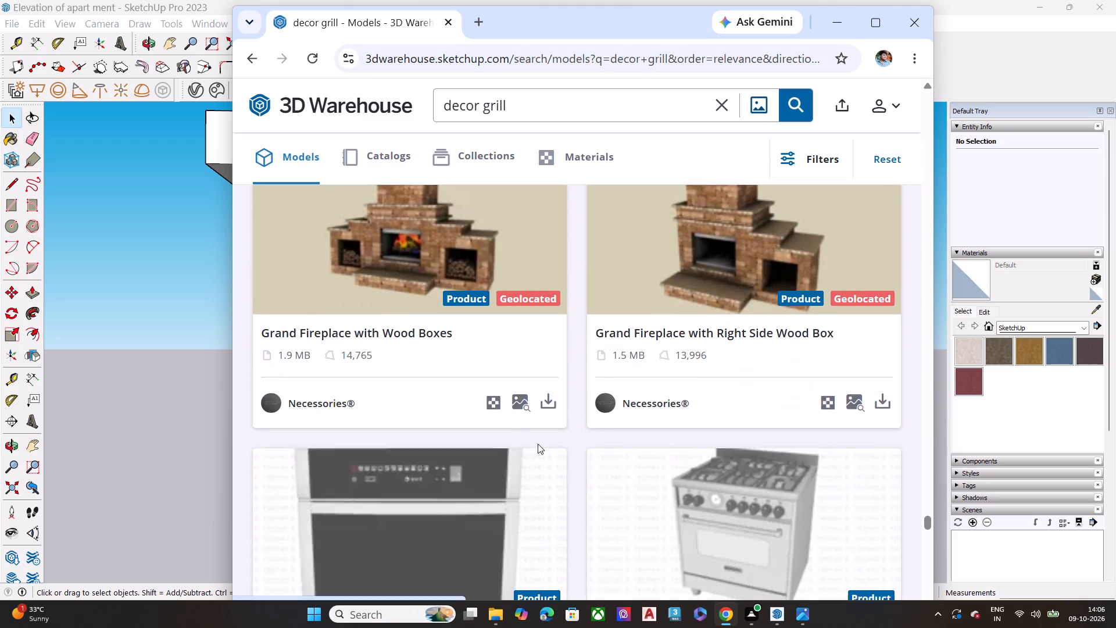
scroll(546, 444, down, 11)
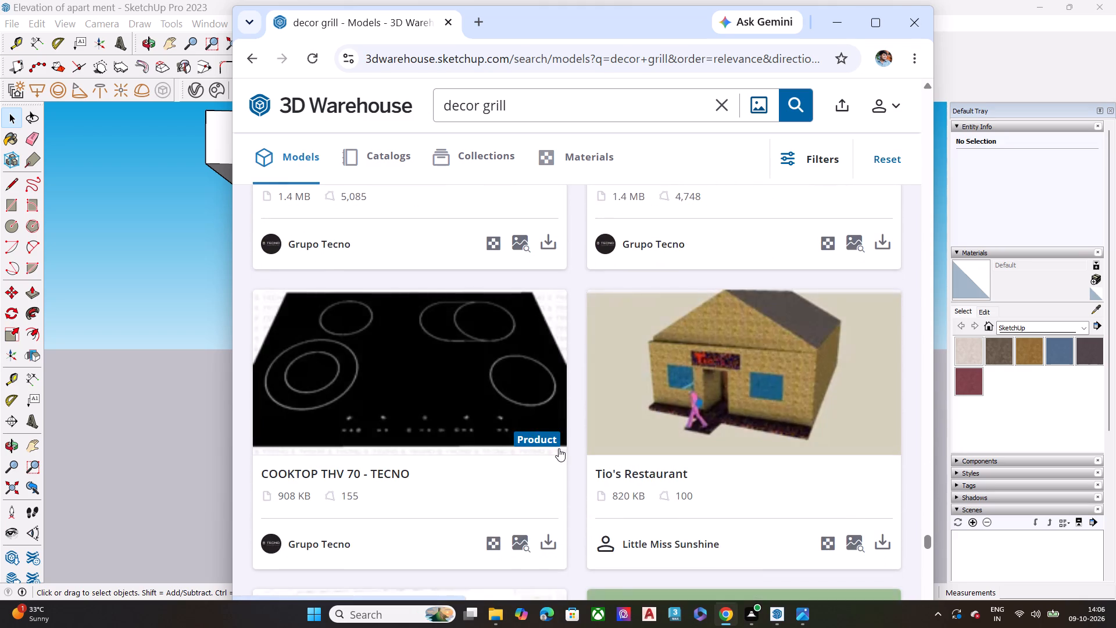
scroll(559, 448, down, 3)
scroll(559, 448, up, 14)
scroll(559, 448, down, 1)
scroll(559, 448, up, 4)
scroll(559, 448, down, 3)
scroll(559, 448, up, 1)
scroll(559, 448, down, 3)
scroll(559, 448, up, 3)
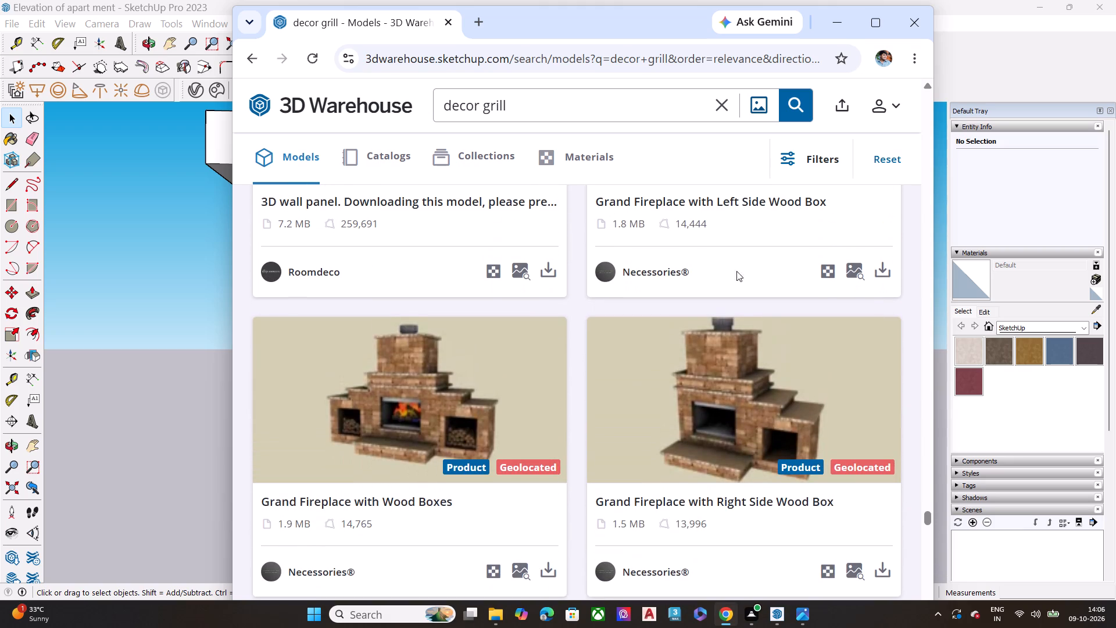
Search the 3D Warehouse for iron grill.
click(715, 108)
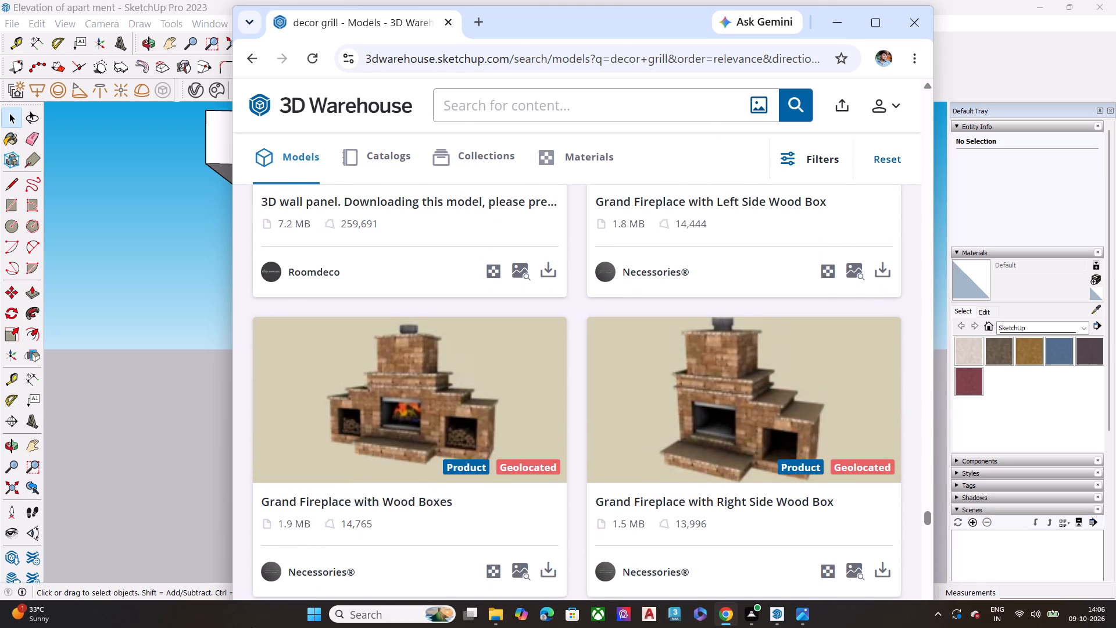
text(iron grill)
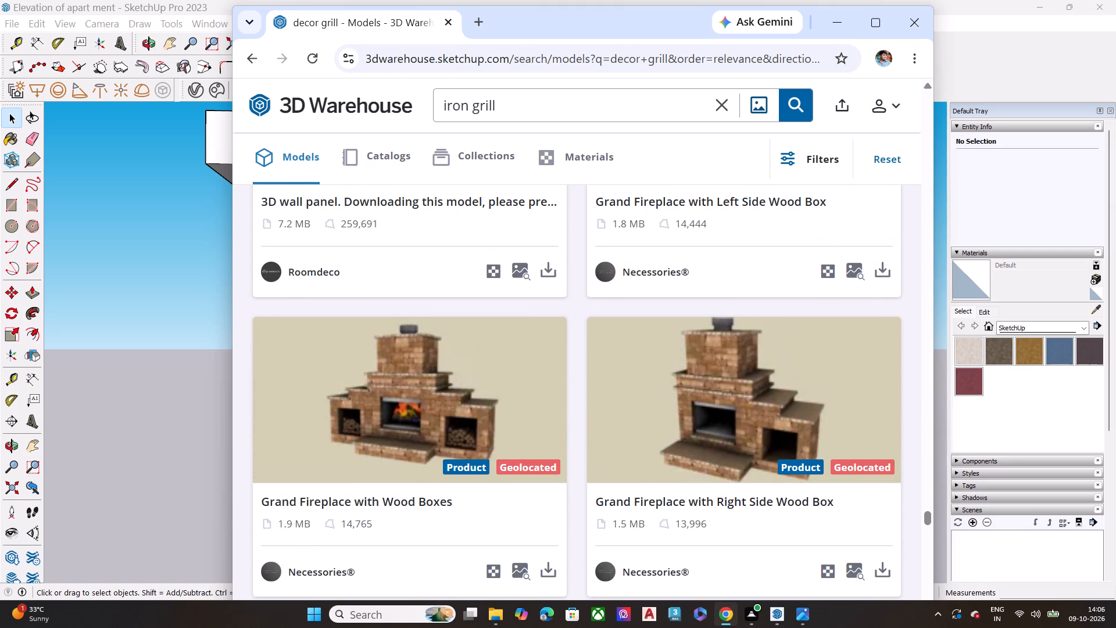
key(Return)
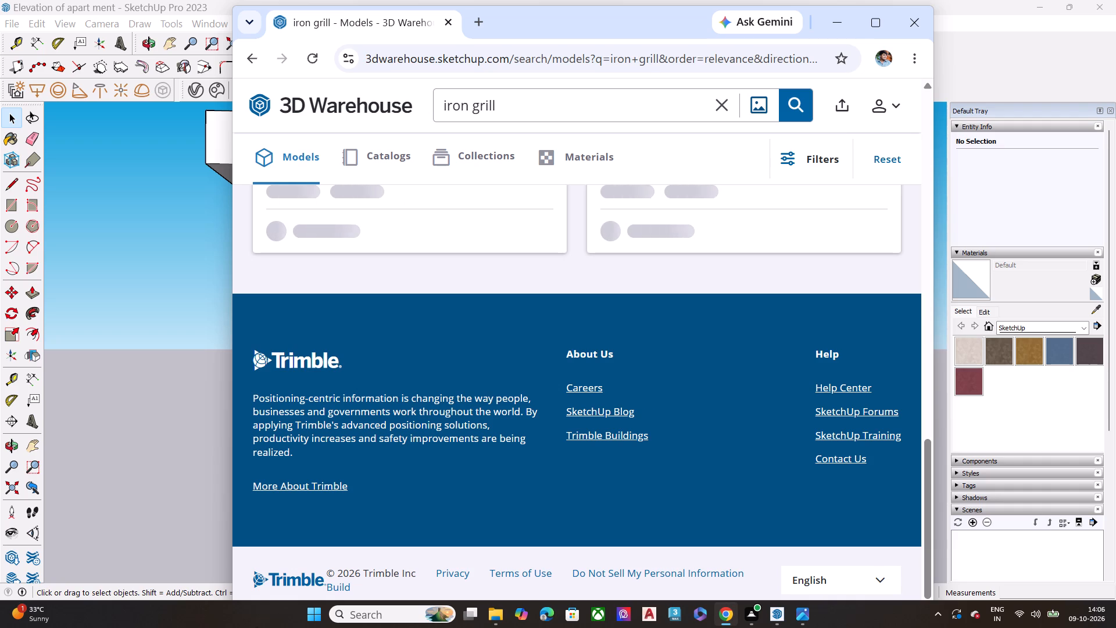
Look through the iron grill model results for a decorative grille that suits the apartment facade.
scroll(282, 627, up, 5)
scroll(550, 462, up, 6)
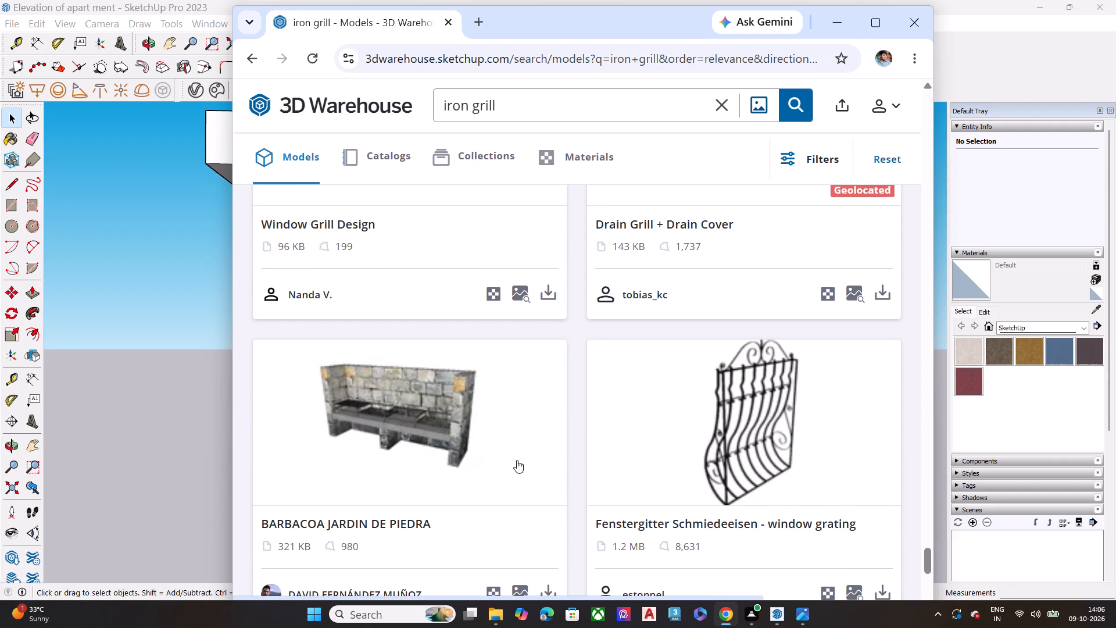
scroll(520, 457, up, 4)
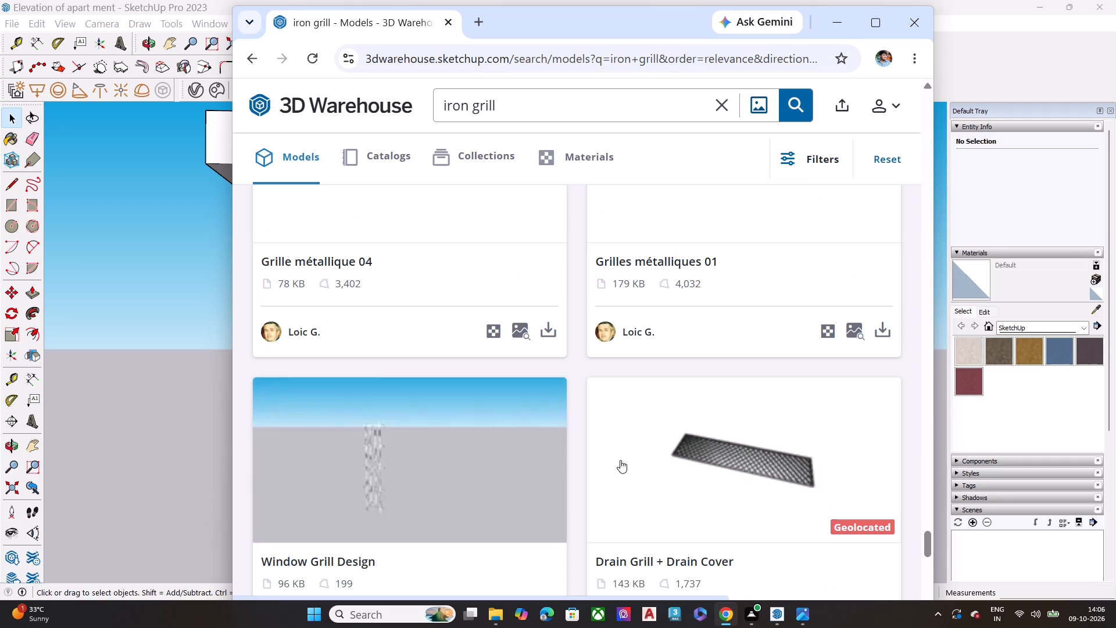
scroll(625, 454, up, 12)
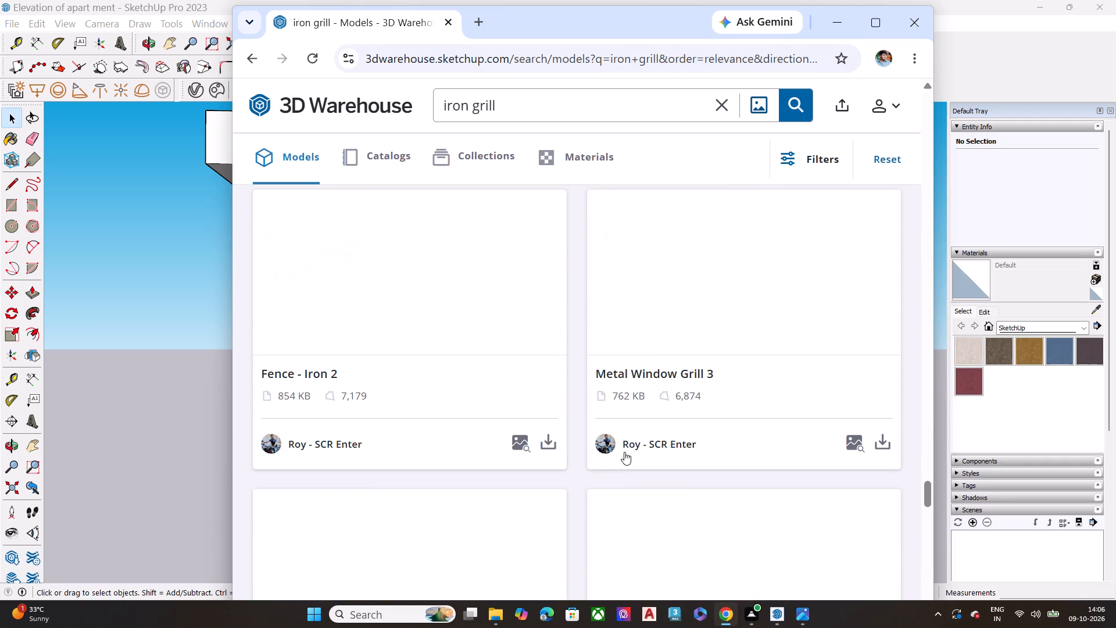
scroll(374, 490, up, 3)
scroll(474, 466, up, 6)
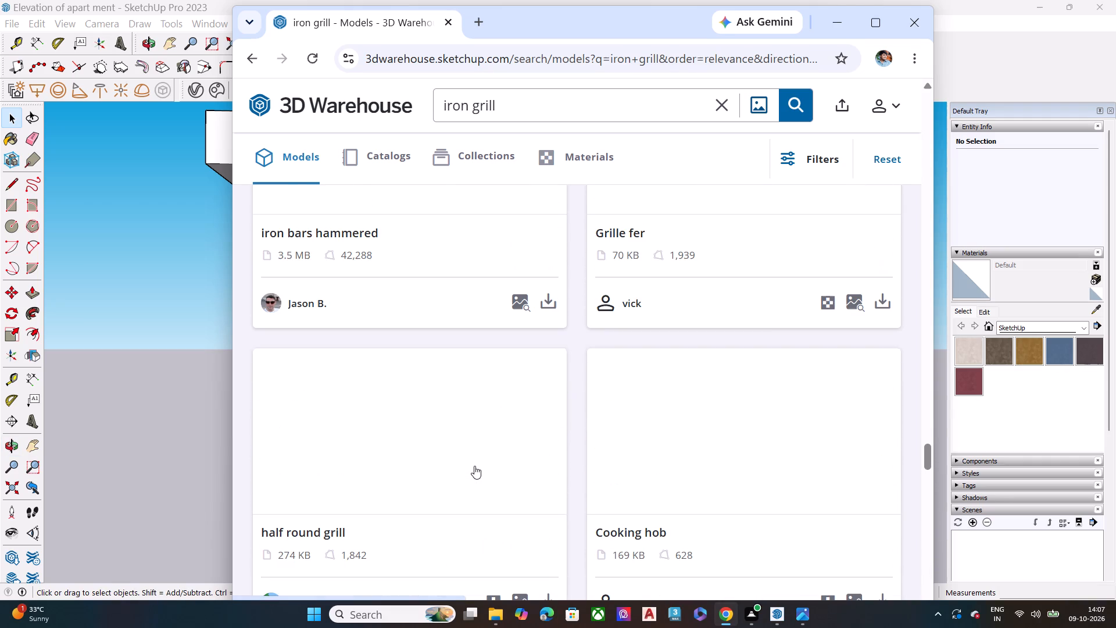
scroll(474, 466, up, 5)
scroll(474, 466, down, 2)
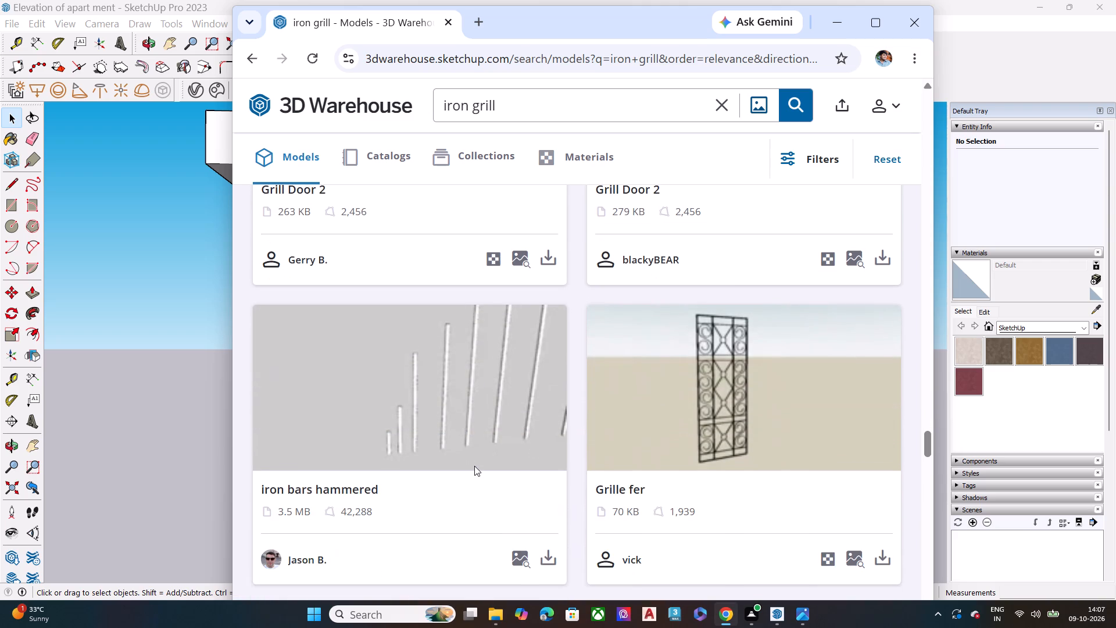
scroll(474, 466, down, 1)
scroll(474, 466, up, 9)
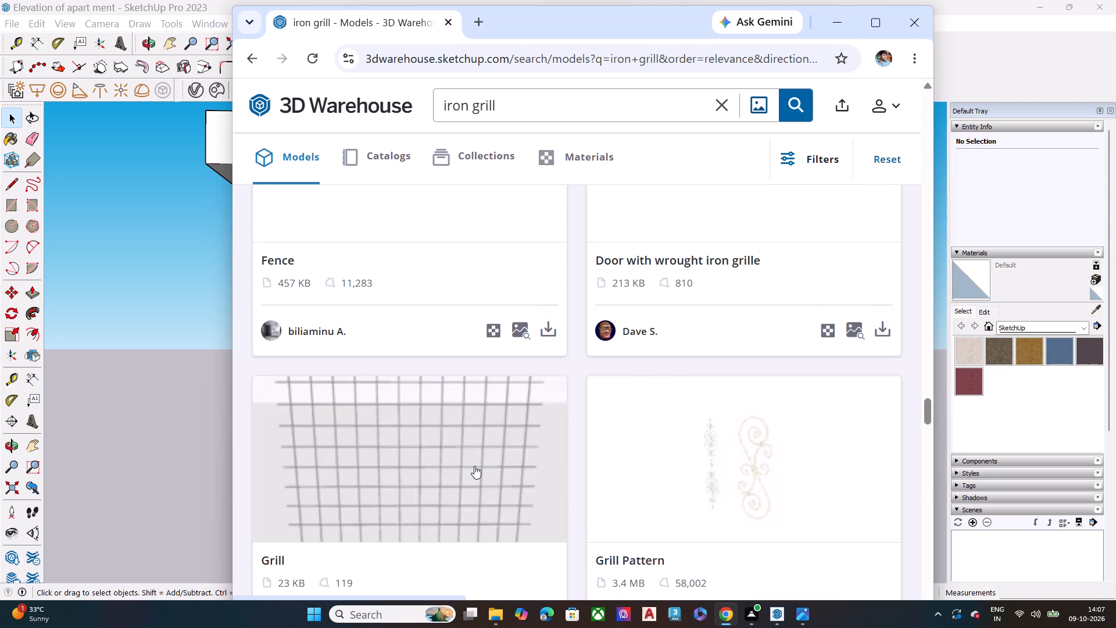
scroll(474, 466, up, 7)
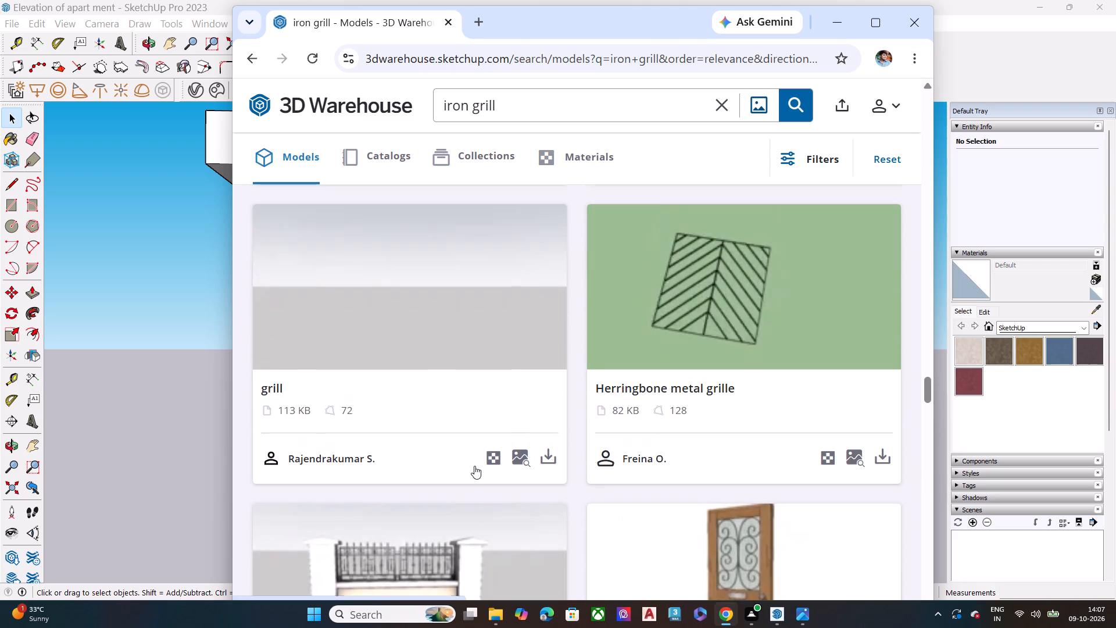
scroll(474, 466, up, 6)
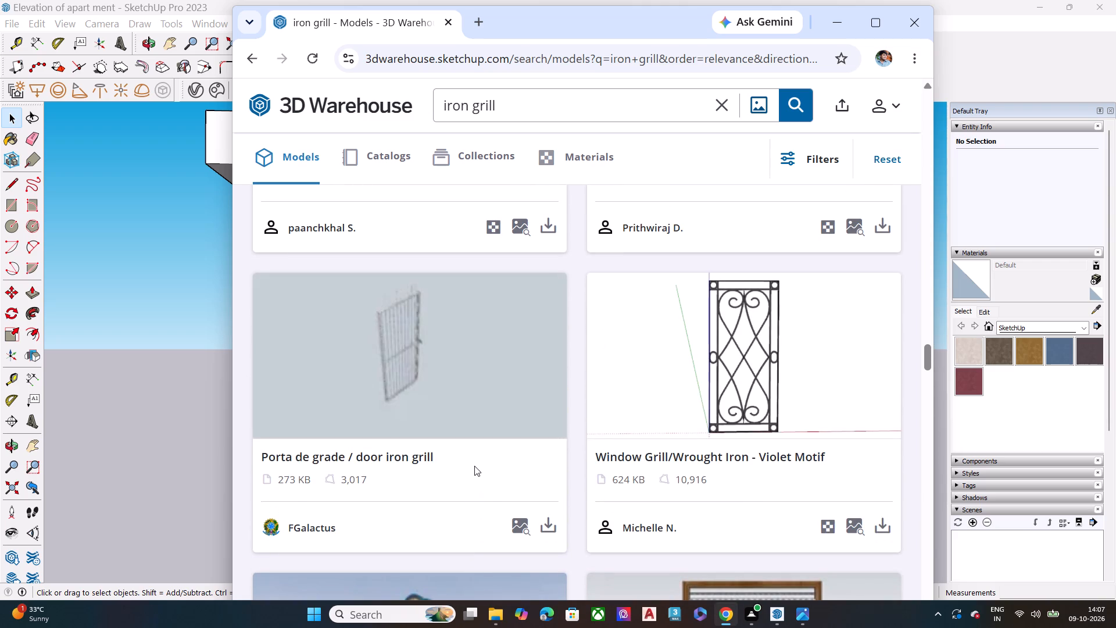
scroll(474, 466, up, 9)
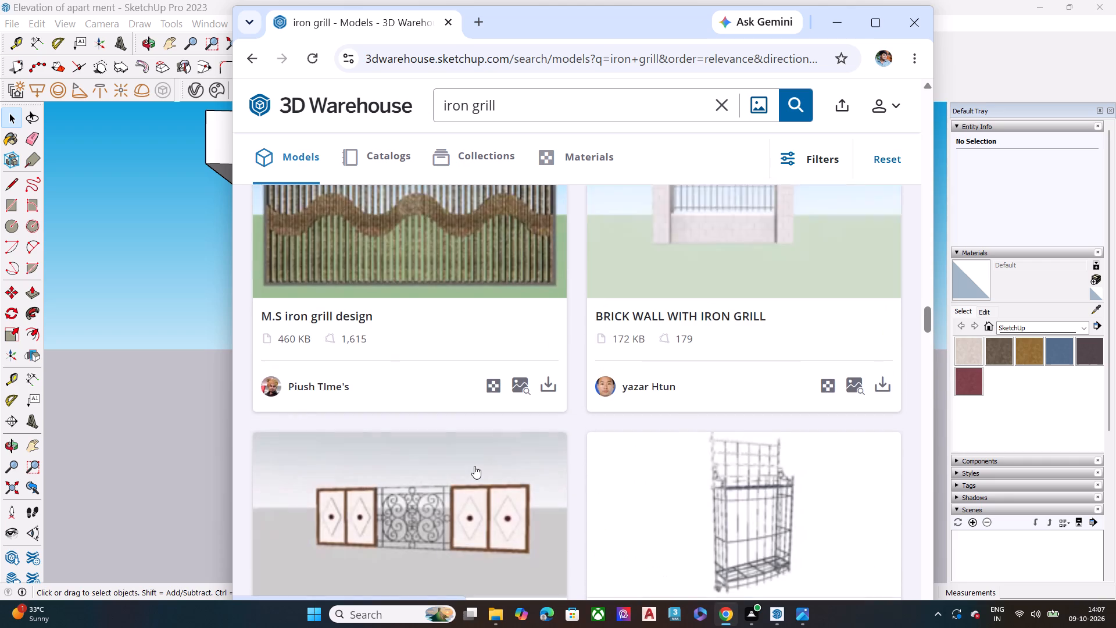
scroll(474, 466, up, 2)
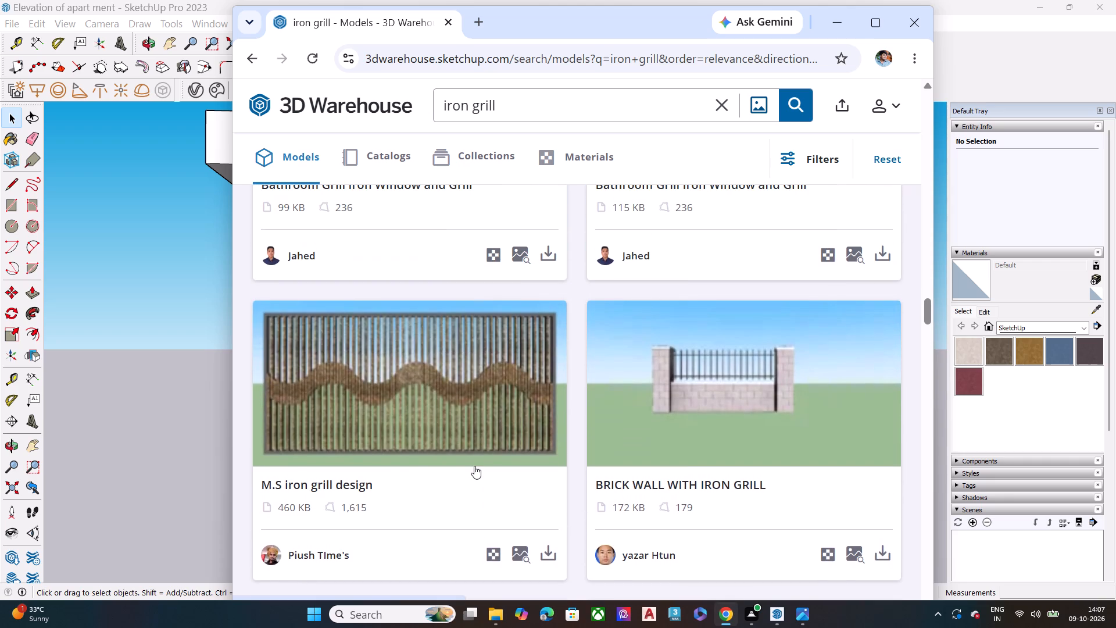
scroll(474, 466, up, 7)
scroll(474, 466, down, 5)
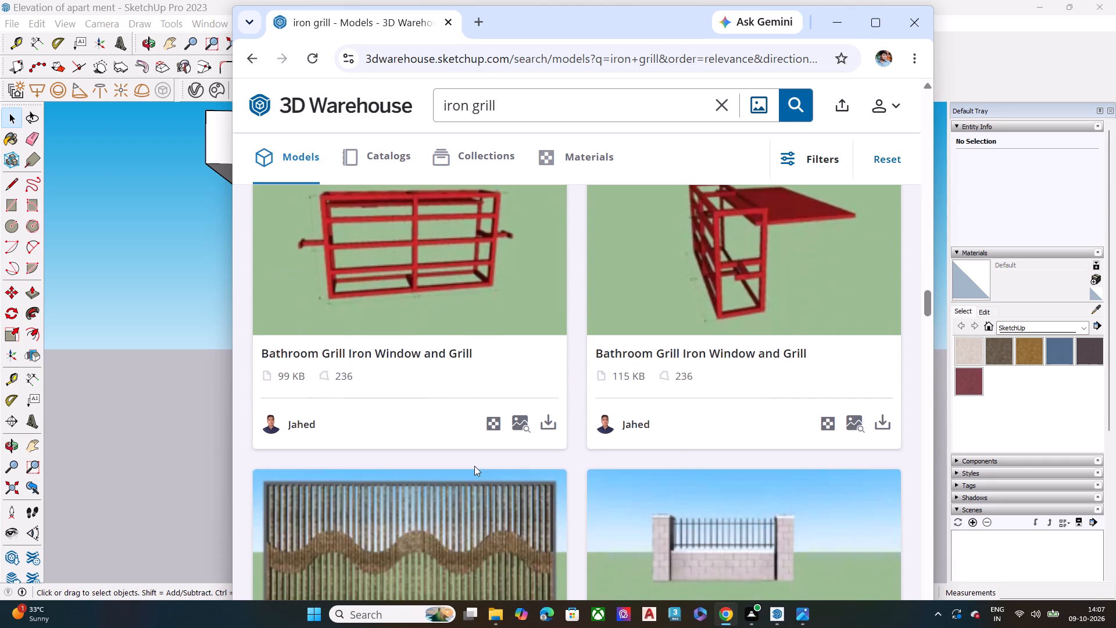
scroll(474, 466, up, 17)
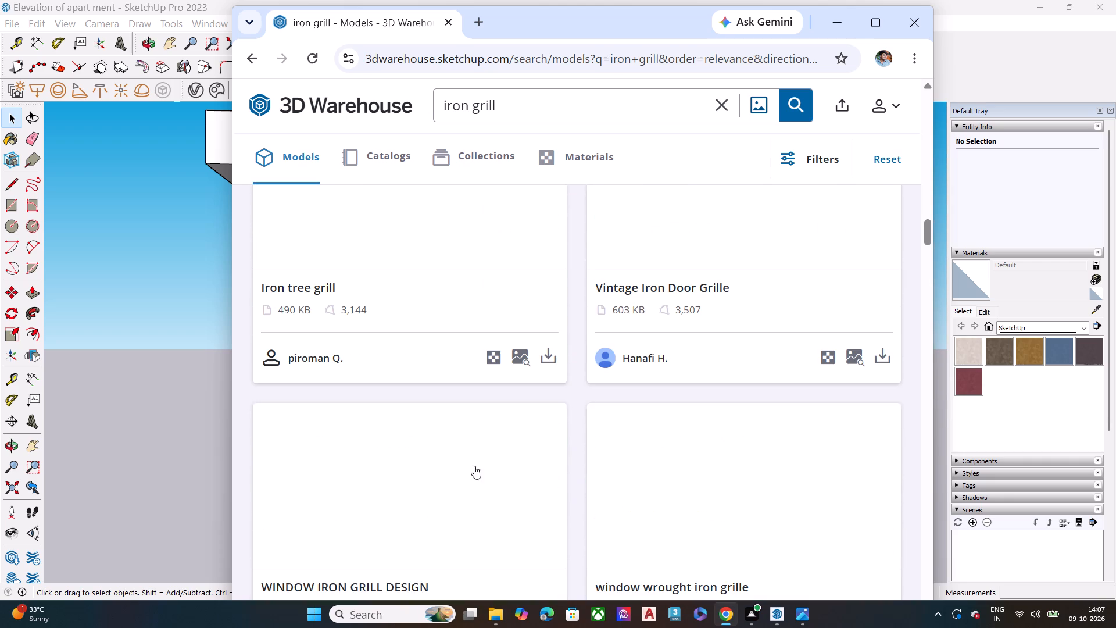
scroll(474, 466, down, 1)
scroll(474, 466, up, 9)
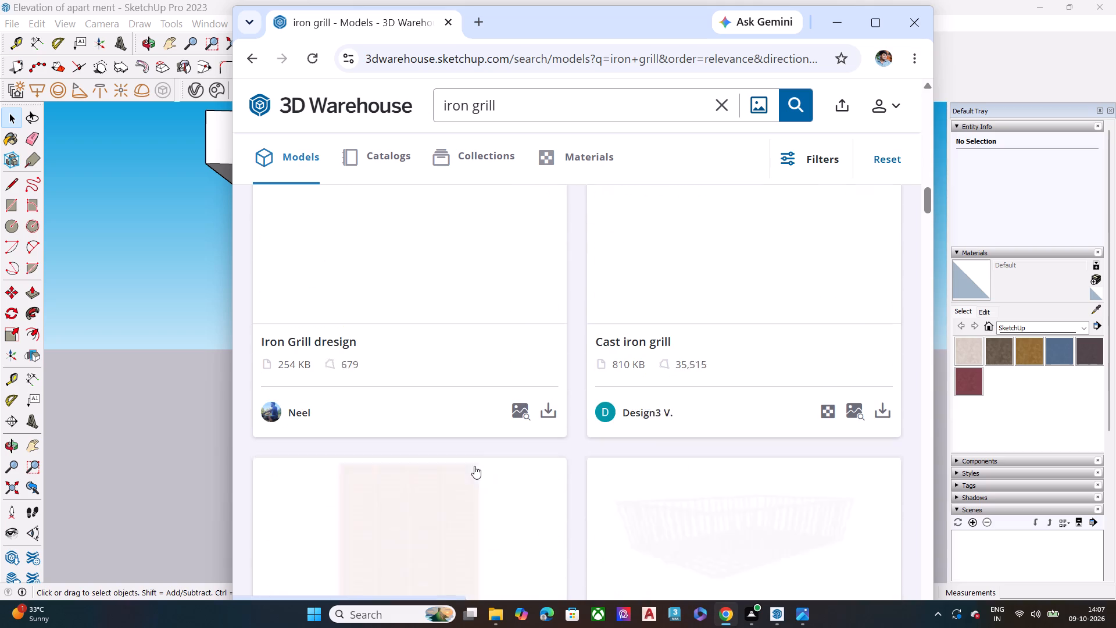
scroll(474, 466, up, 4)
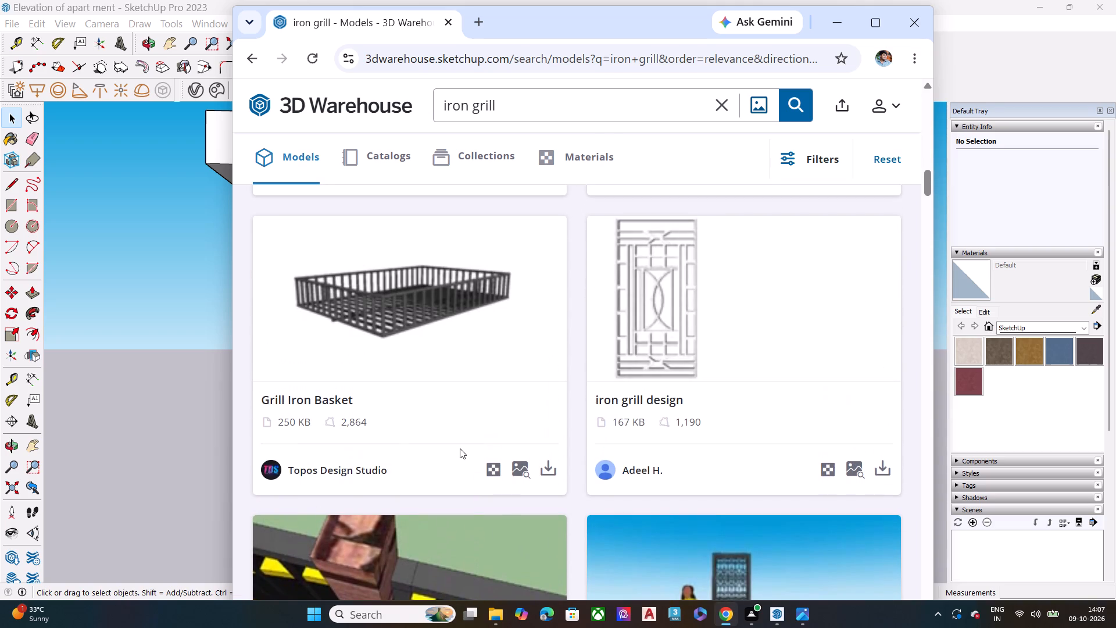
scroll(445, 438, up, 3)
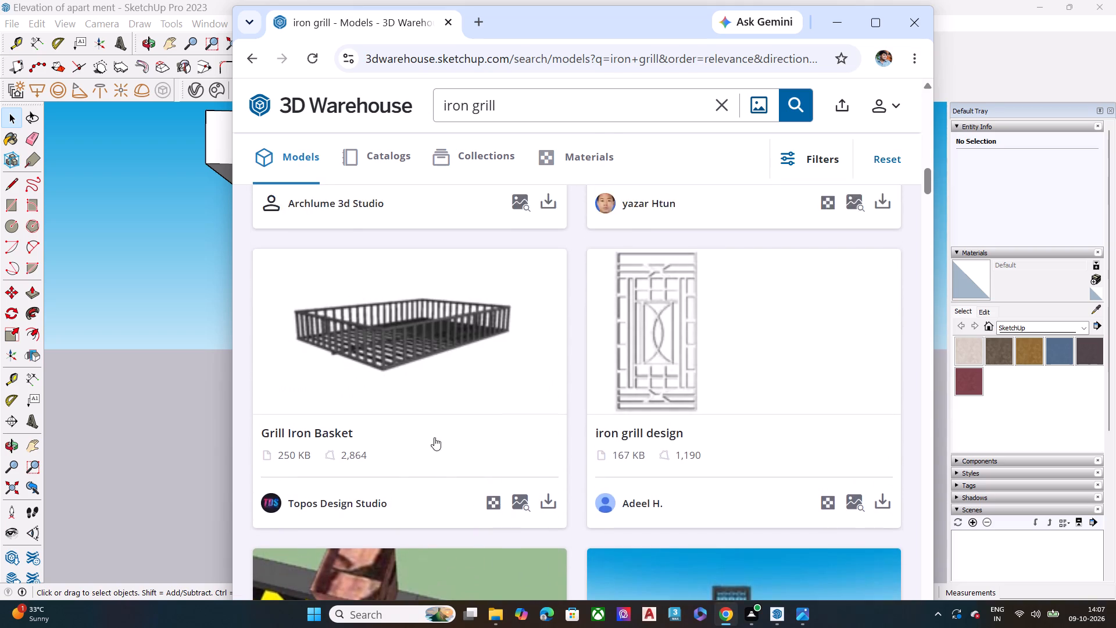
scroll(434, 437, up, 1)
scroll(539, 433, up, 1)
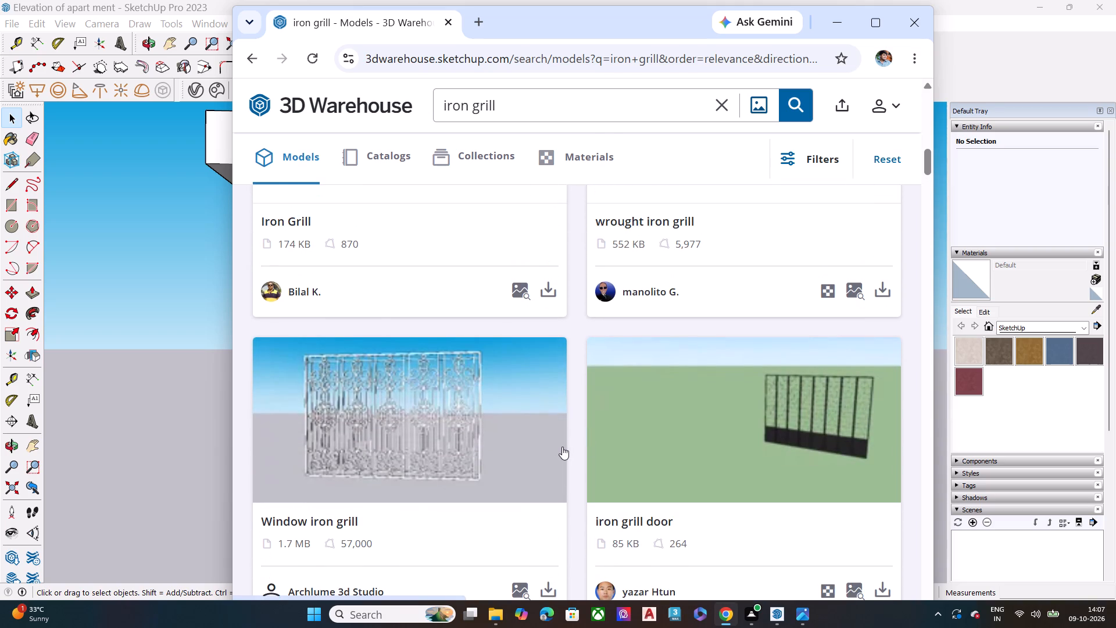
scroll(563, 448, up, 4)
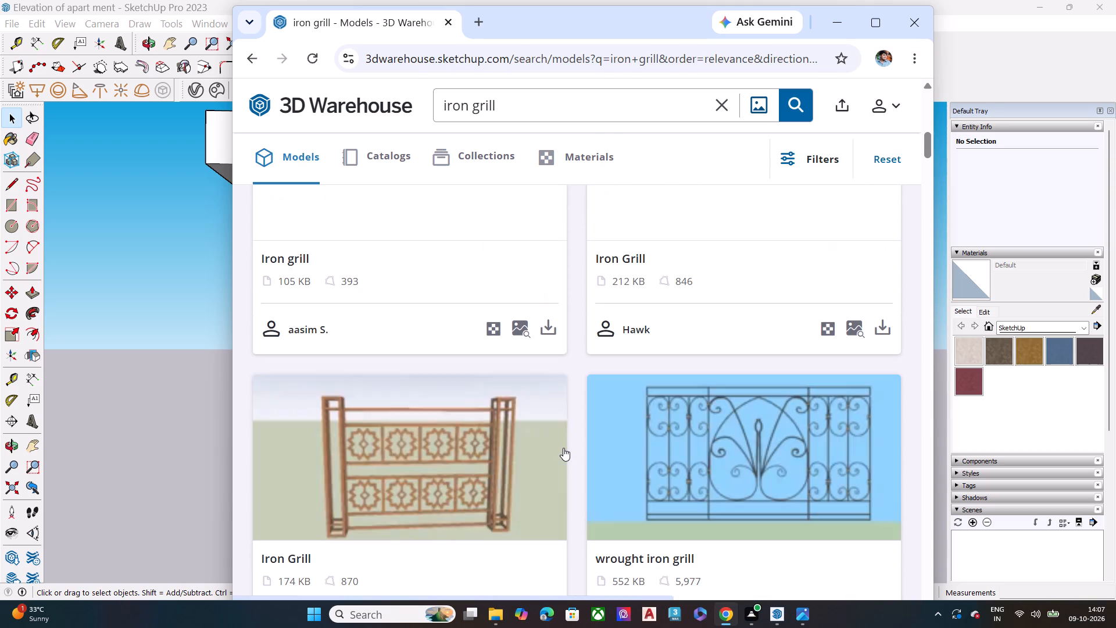
scroll(563, 448, up, 4)
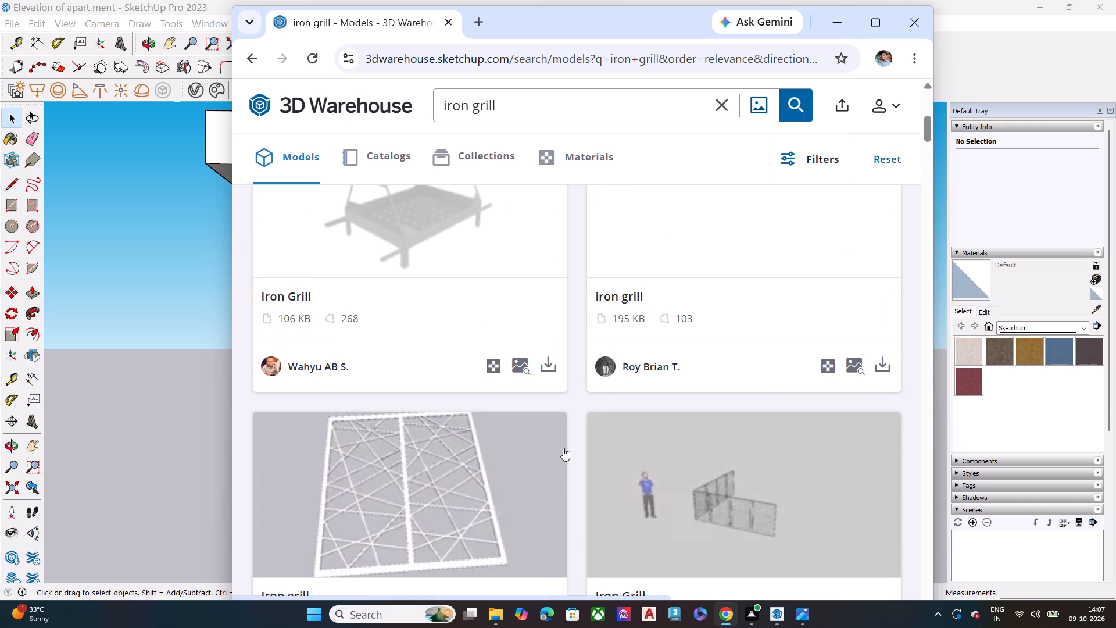
scroll(563, 448, up, 5)
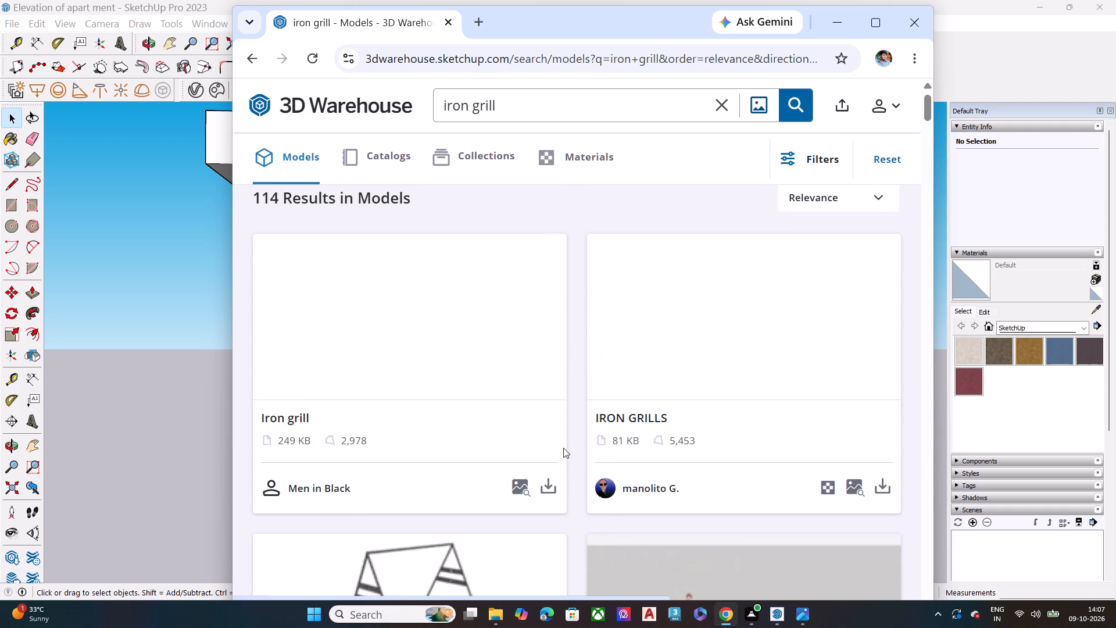
scroll(563, 448, up, 4)
Download the M.S iron grill design model from the iron grill results as a SketchUp file.
scroll(563, 448, down, 8)
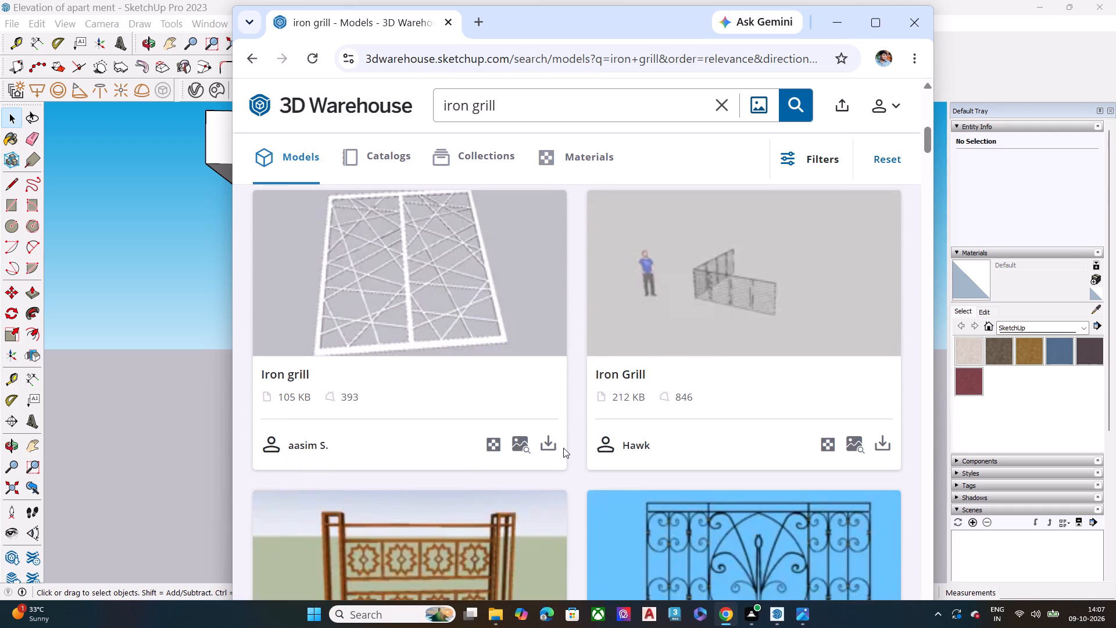
scroll(563, 448, down, 14)
scroll(563, 448, down, 19)
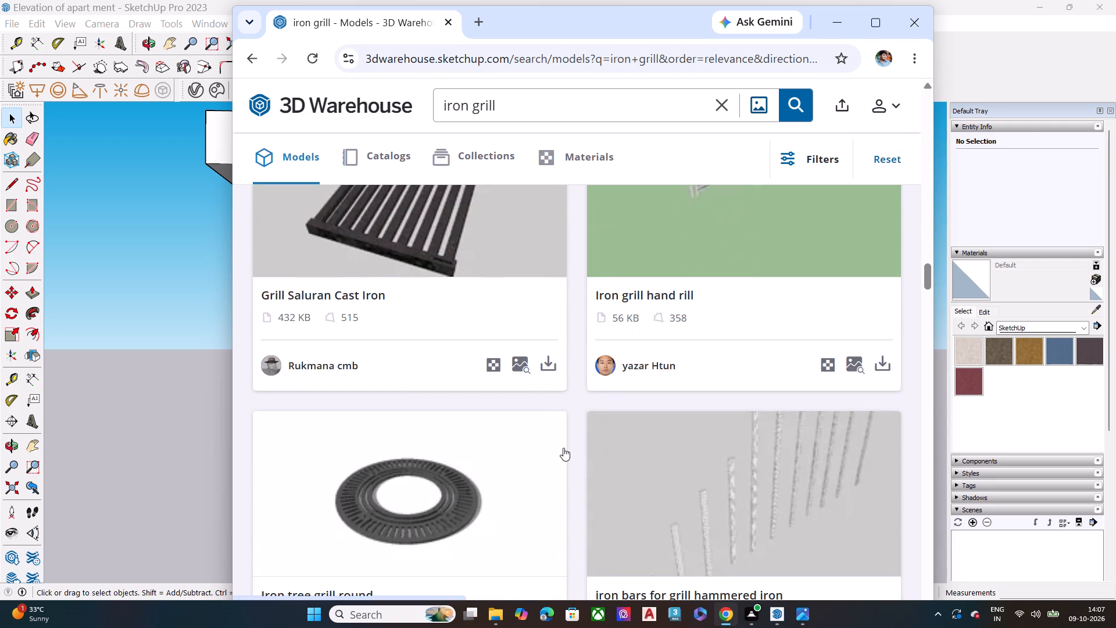
scroll(563, 448, down, 10)
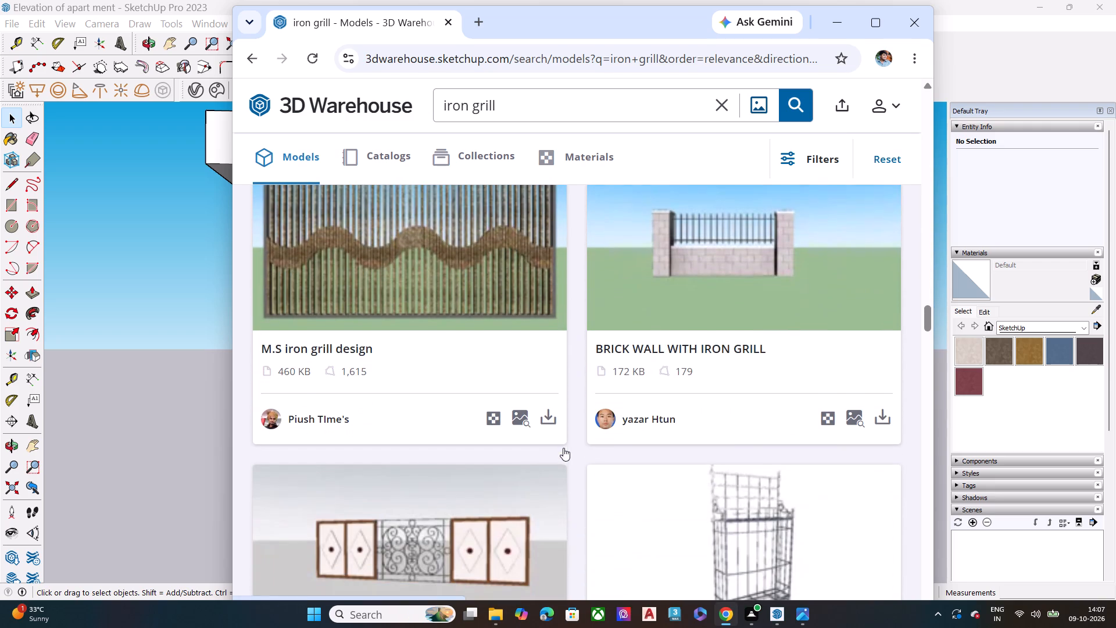
click(550, 420)
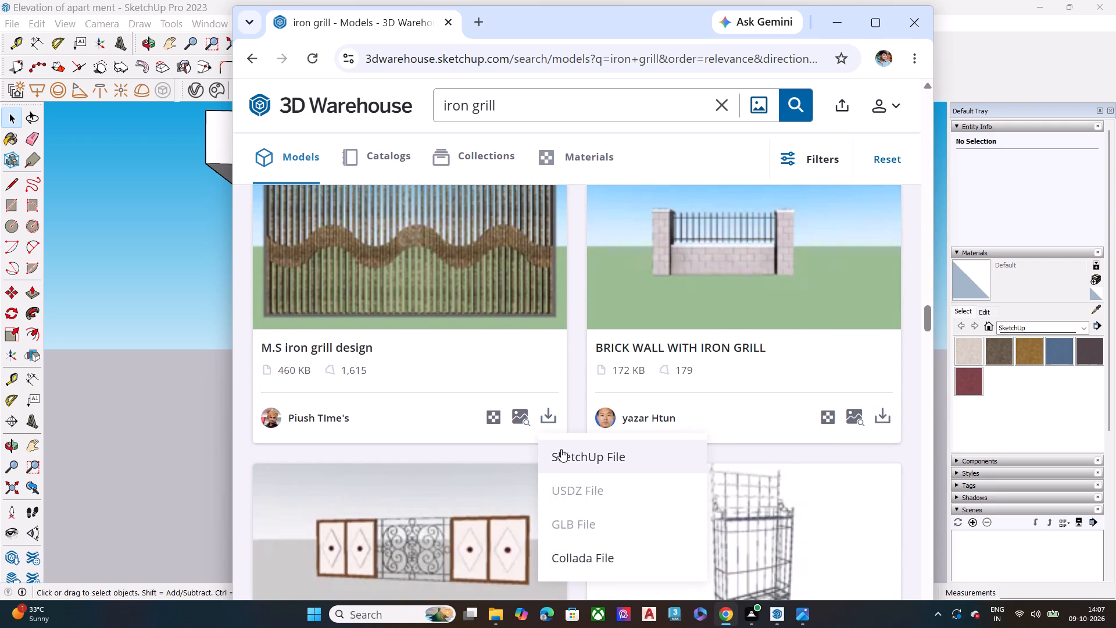
click(562, 458)
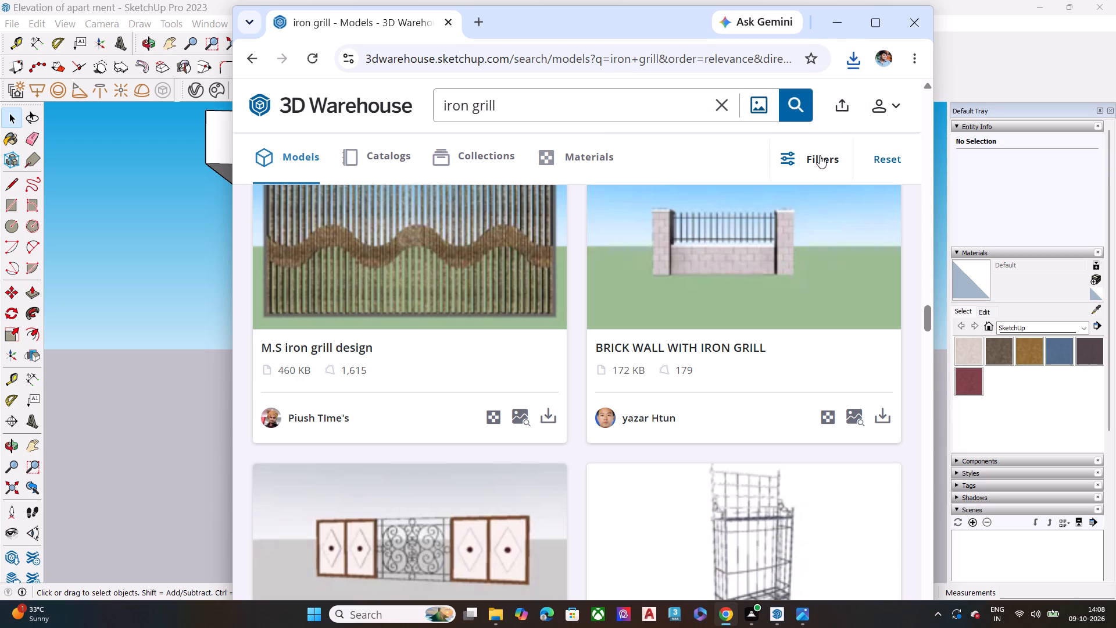
click(854, 69)
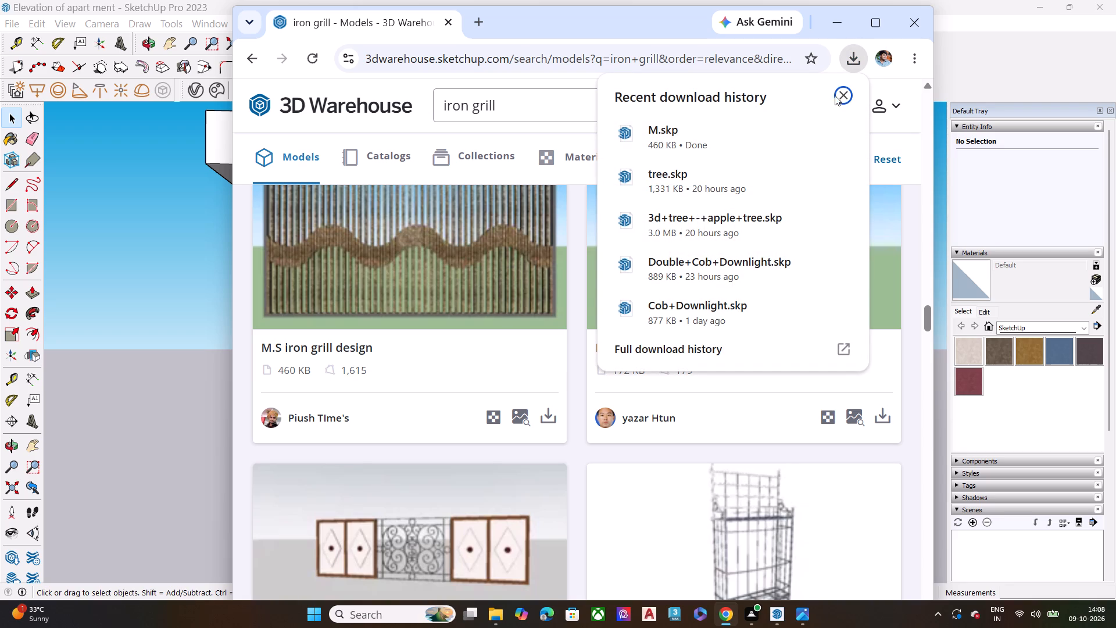
click(844, 96)
Switch to SketchUp and delete the short stray front edge and the adjoining long edge segment on the large front recess's bottom ledge.
click(839, 22)
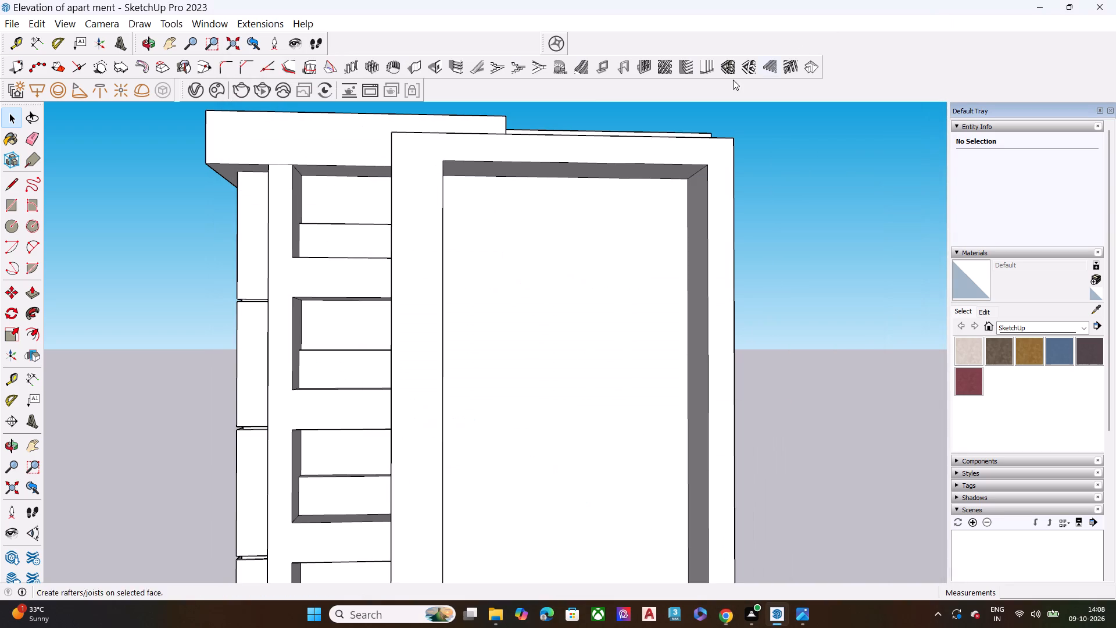
scroll(523, 306, down, 8)
middle_drag(560, 318, 599, 390)
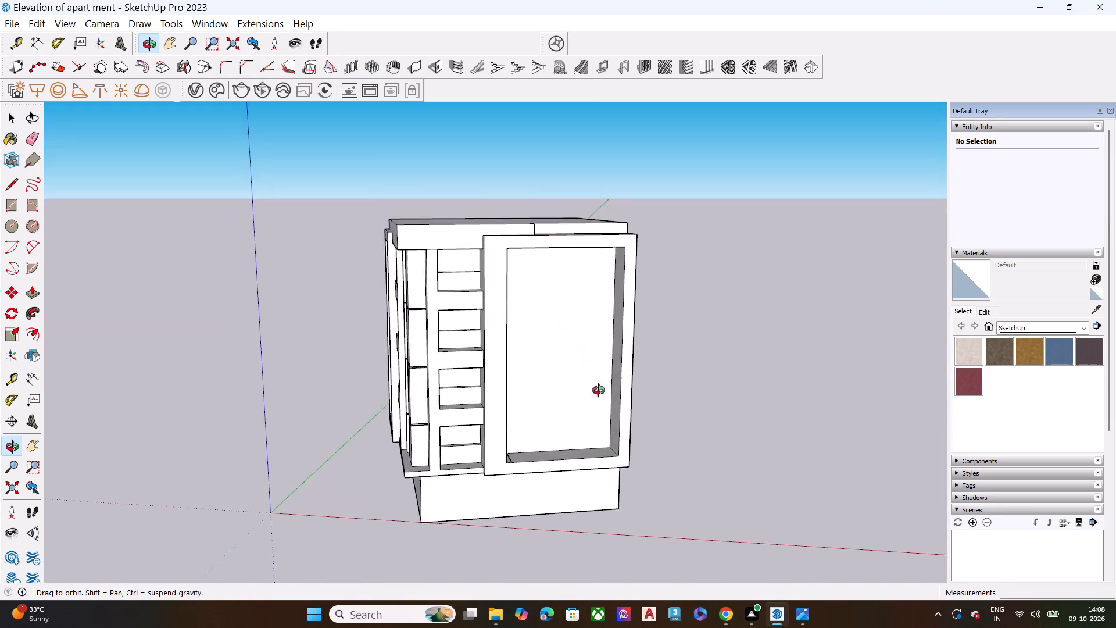
middle_drag(599, 390, 514, 419)
scroll(606, 404, down, 1)
scroll(511, 435, up, 9)
middle_drag(535, 459, 508, 499)
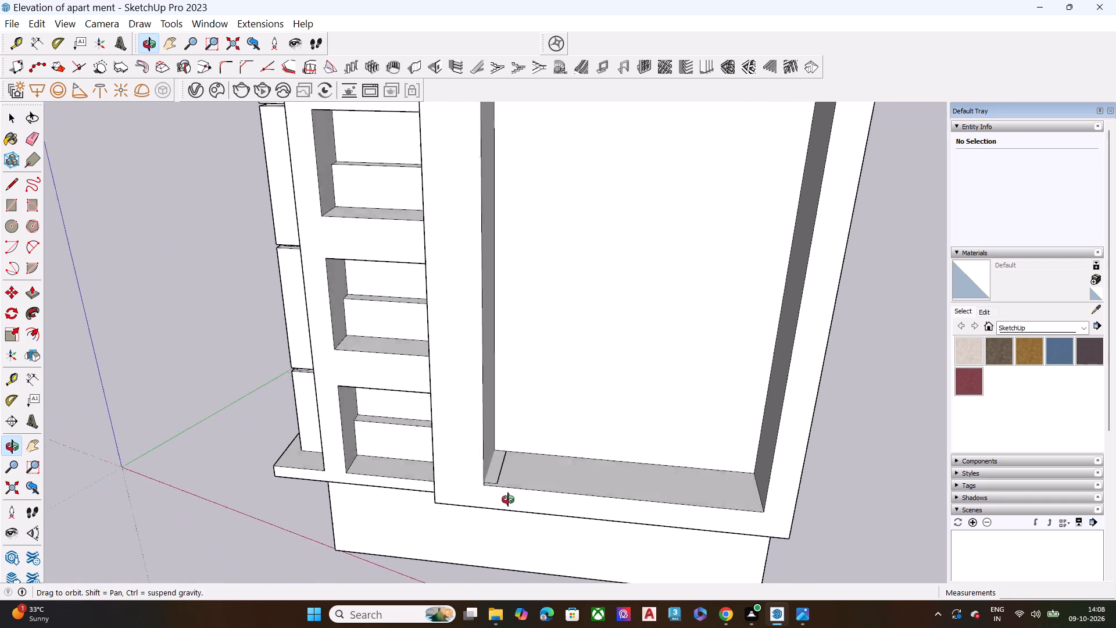
middle_drag(508, 499, 485, 531)
scroll(491, 524, up, 5)
middle_drag(494, 509, 372, 494)
scroll(377, 445, up, 8)
middle_drag(370, 430, 373, 473)
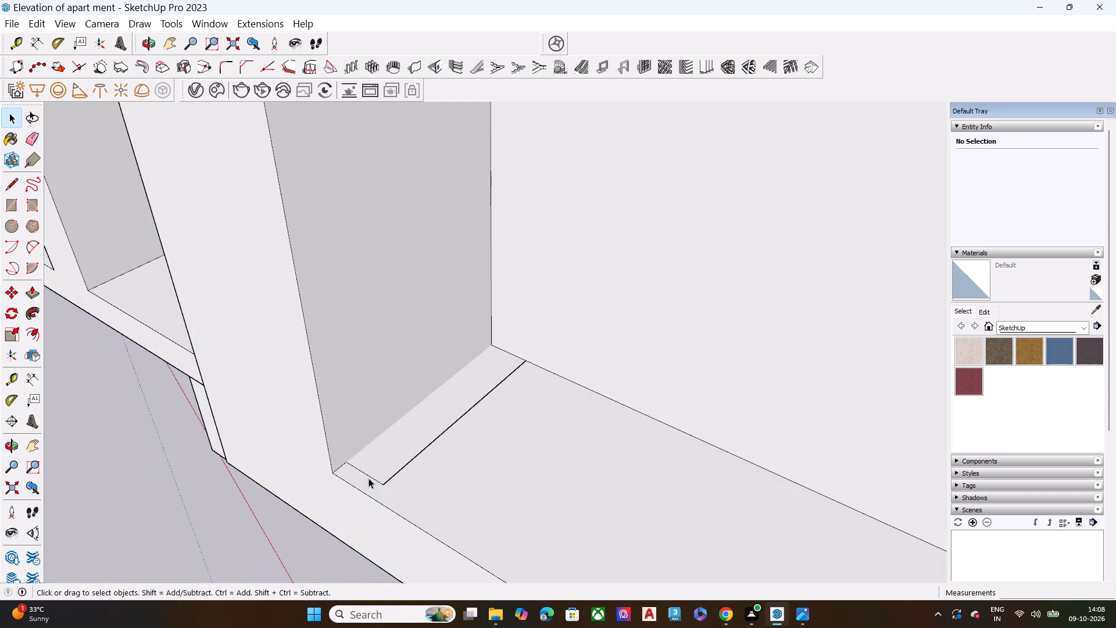
click(371, 476)
key(Delete)
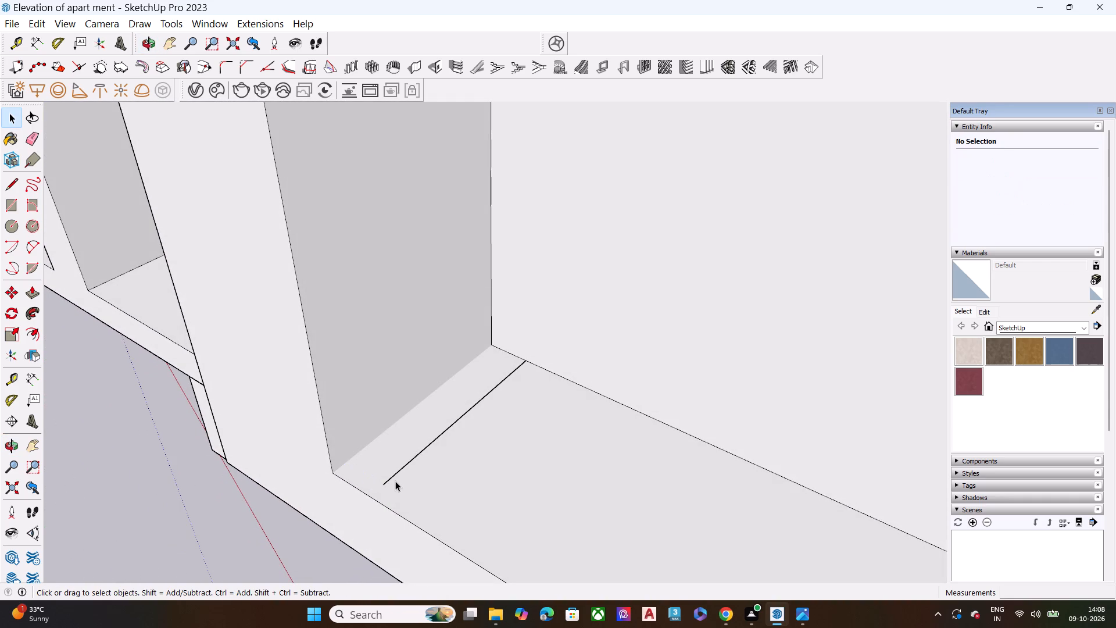
click(401, 468)
key(Delete)
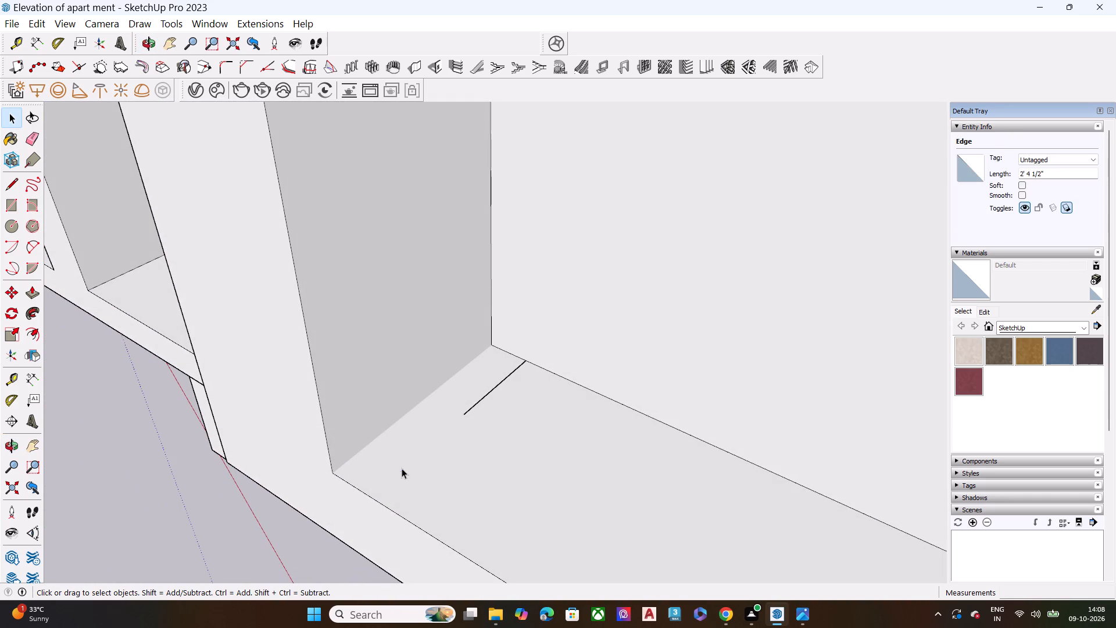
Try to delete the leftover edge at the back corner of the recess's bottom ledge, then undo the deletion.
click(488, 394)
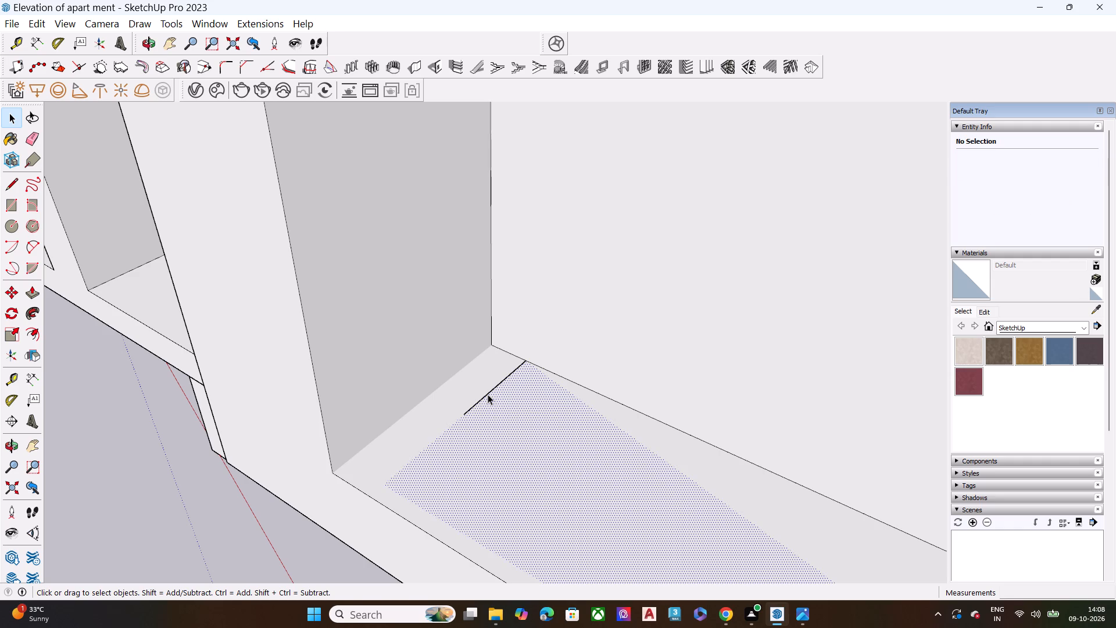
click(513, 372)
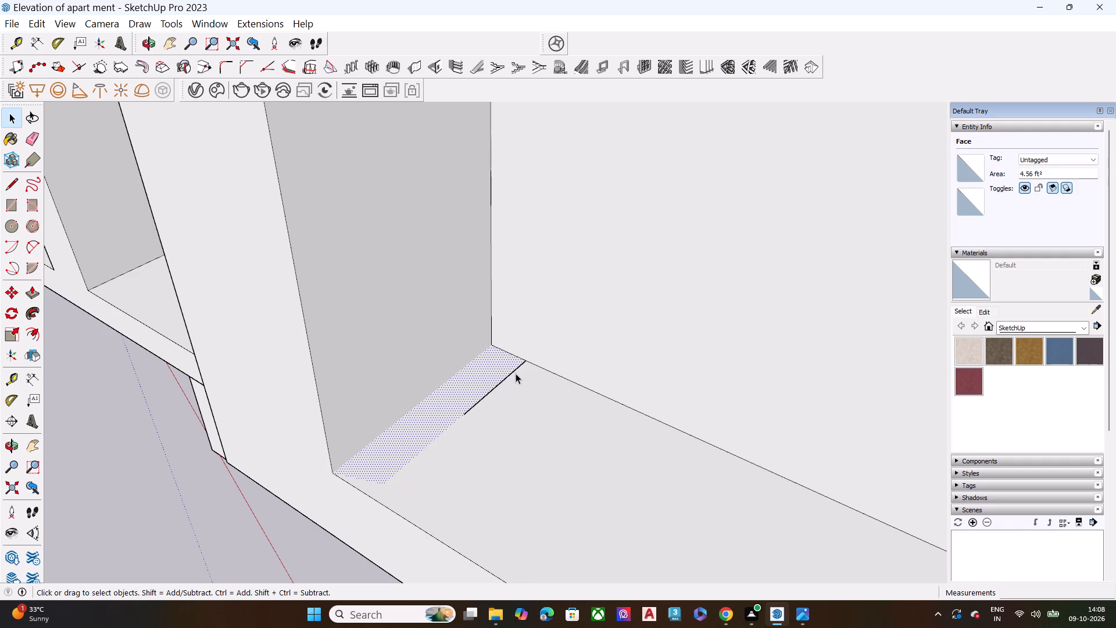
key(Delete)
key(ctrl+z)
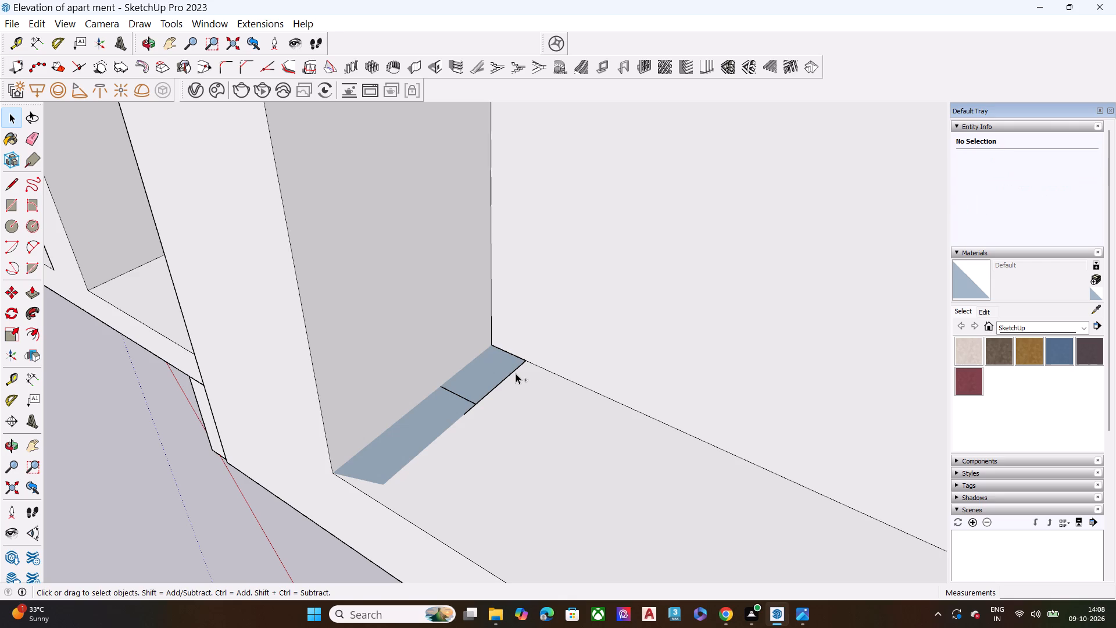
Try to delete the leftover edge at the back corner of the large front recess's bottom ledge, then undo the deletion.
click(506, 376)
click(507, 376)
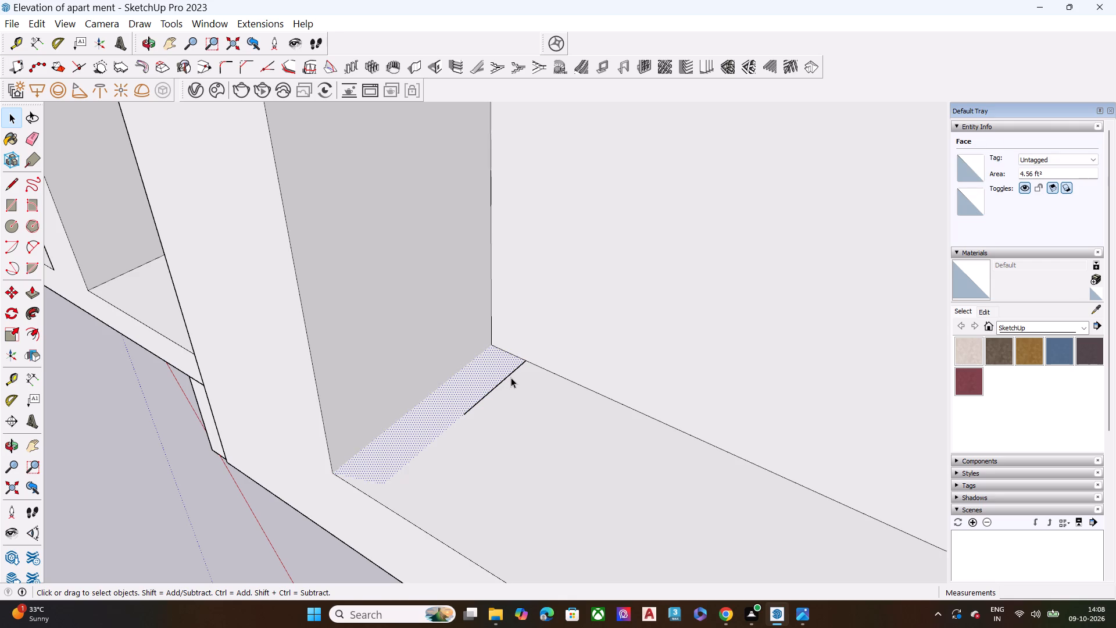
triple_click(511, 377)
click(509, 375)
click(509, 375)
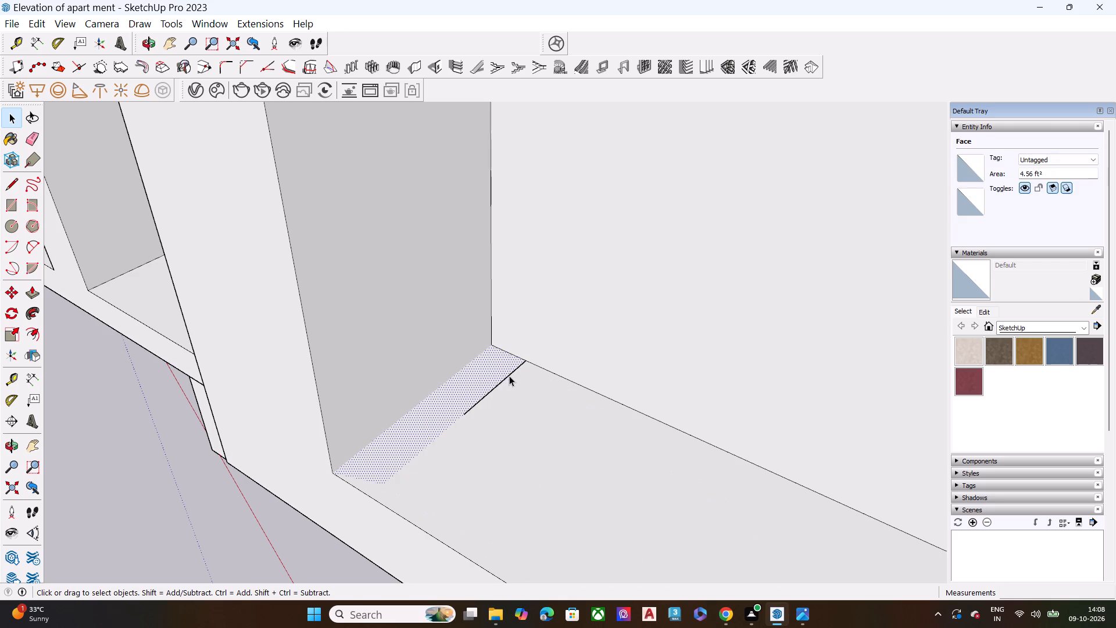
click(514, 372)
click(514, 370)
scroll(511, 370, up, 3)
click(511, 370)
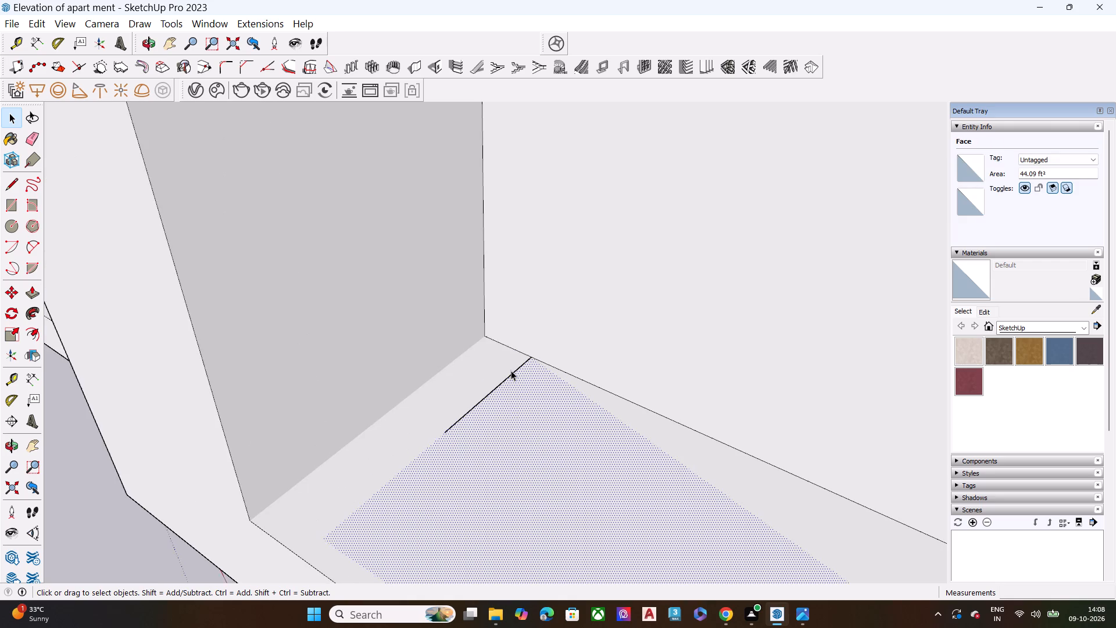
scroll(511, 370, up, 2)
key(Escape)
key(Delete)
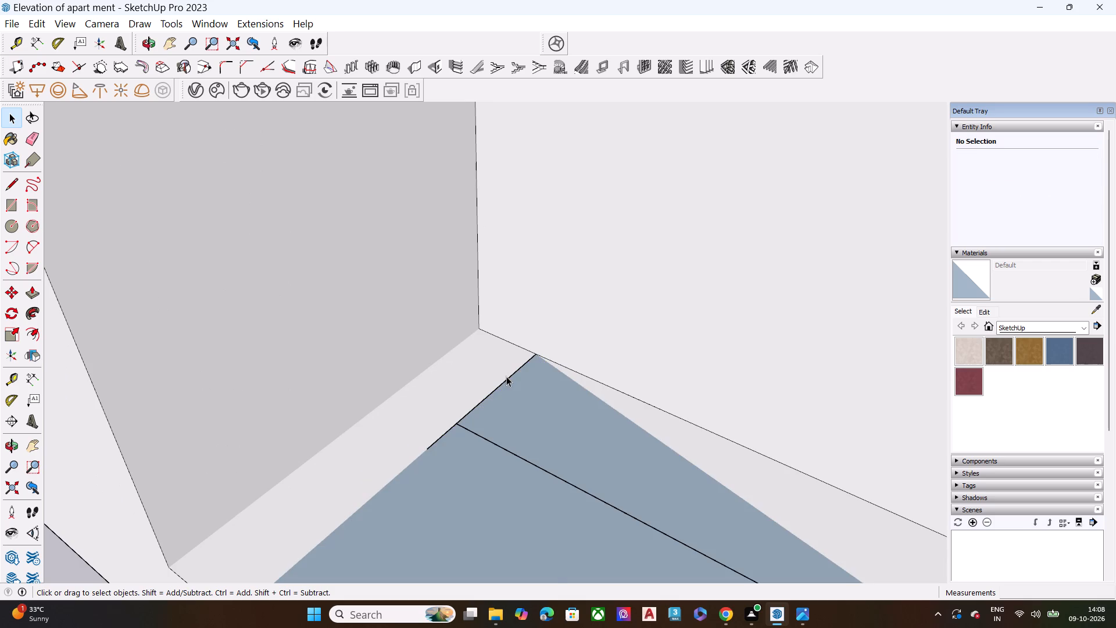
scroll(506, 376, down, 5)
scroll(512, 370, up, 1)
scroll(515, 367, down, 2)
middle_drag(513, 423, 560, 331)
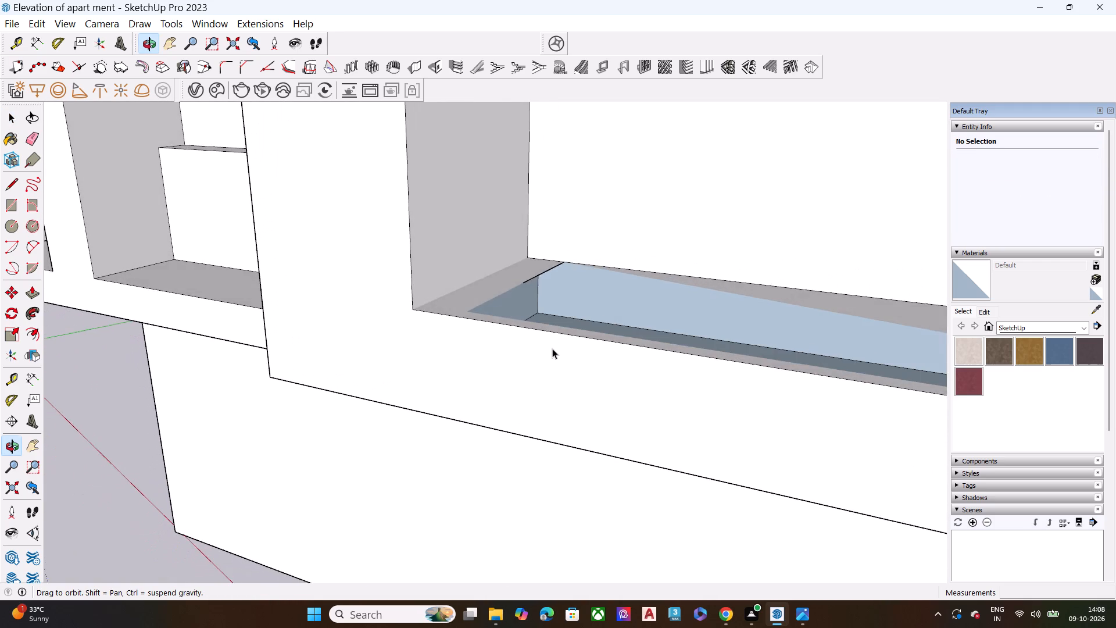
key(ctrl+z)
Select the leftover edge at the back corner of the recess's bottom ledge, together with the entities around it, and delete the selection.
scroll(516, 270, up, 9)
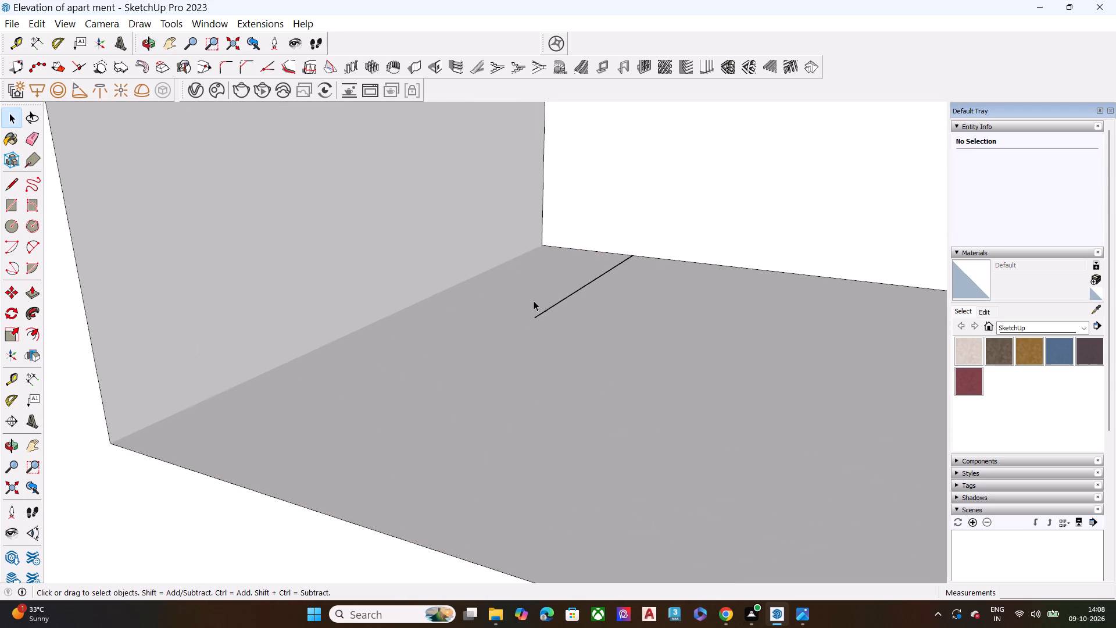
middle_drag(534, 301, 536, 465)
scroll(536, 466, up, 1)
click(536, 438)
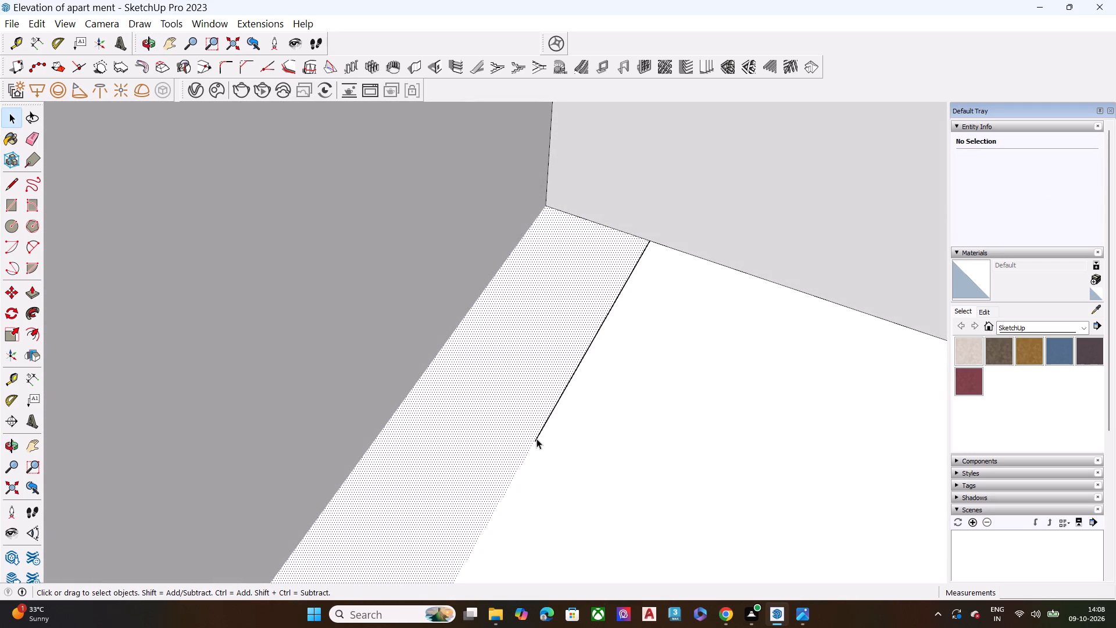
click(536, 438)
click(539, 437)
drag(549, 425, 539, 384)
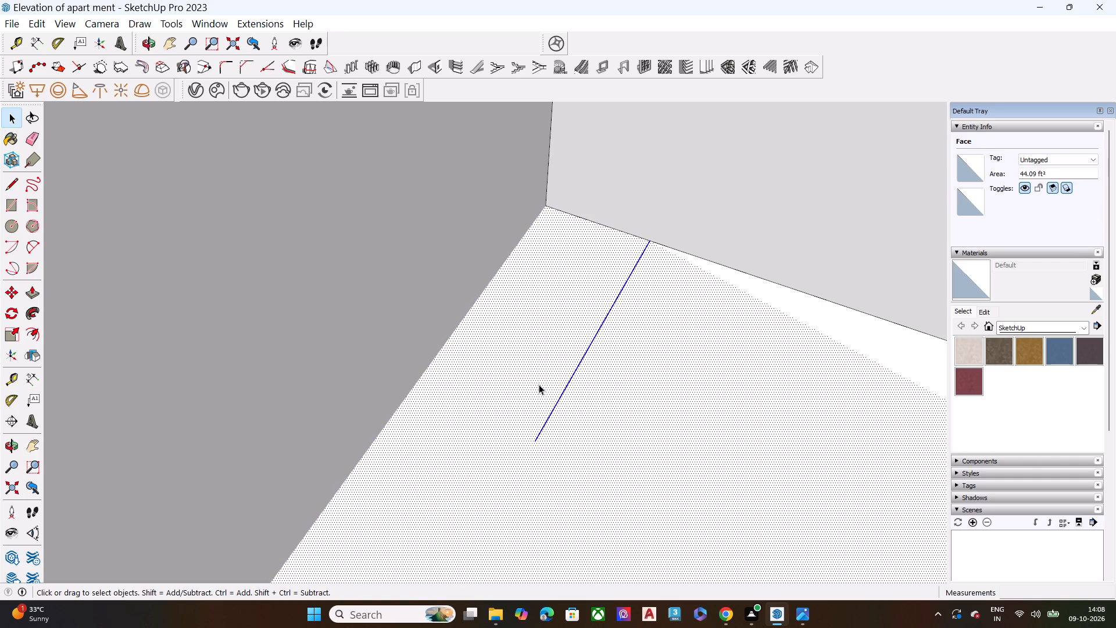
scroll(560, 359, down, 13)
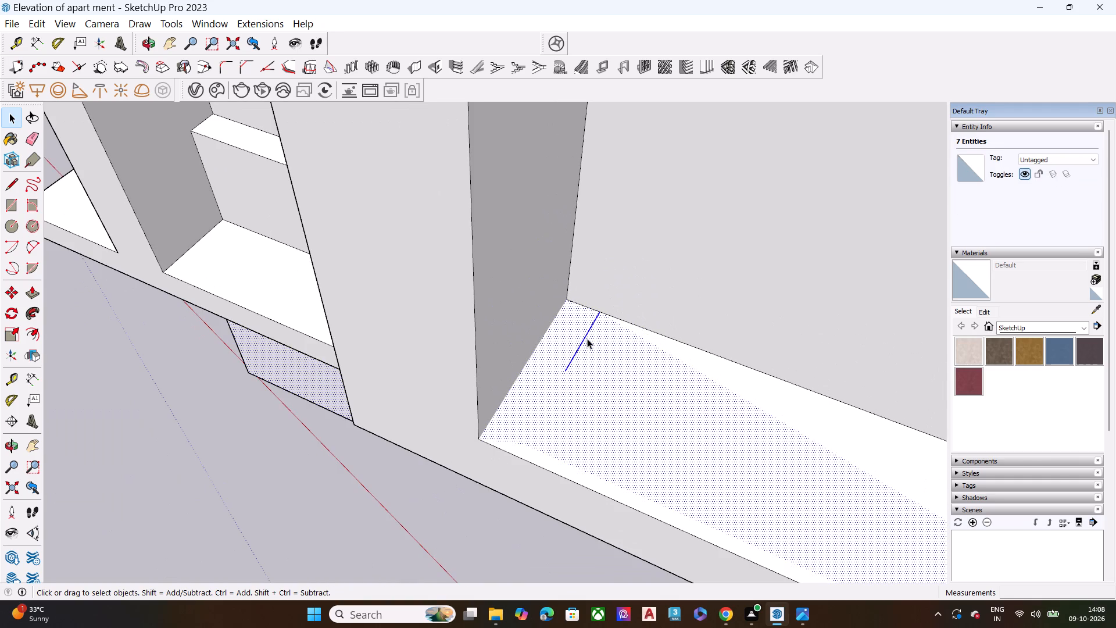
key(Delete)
Examine the building's underside around the recess ledges, the base walls and the block projecting below the bottom slab.
scroll(595, 334, down, 7)
middle_drag(538, 436, 568, 228)
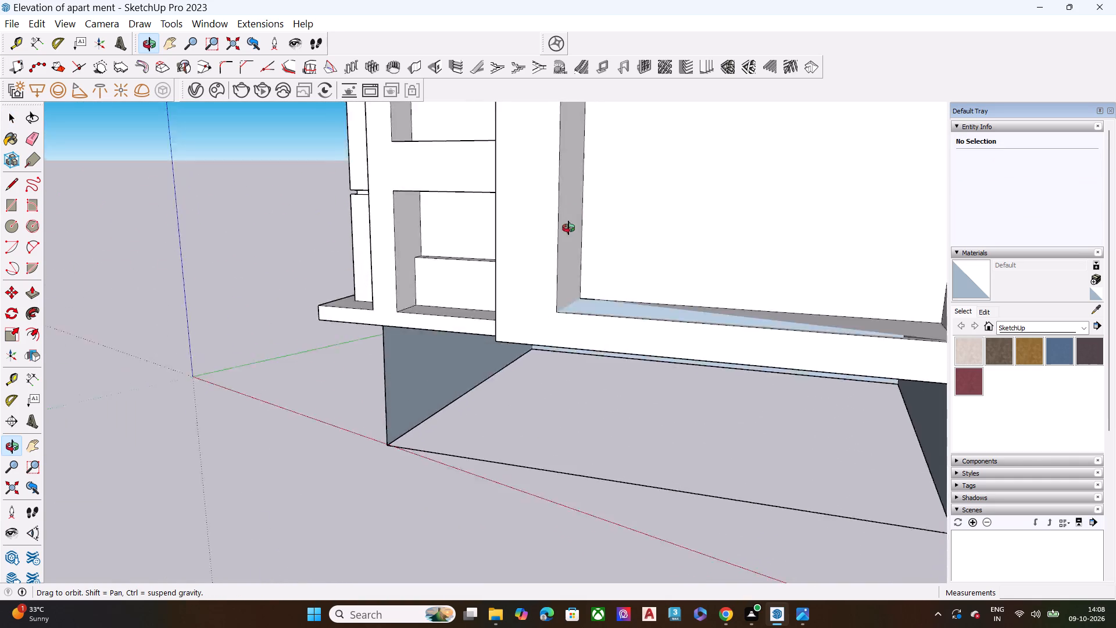
middle_drag(568, 228, 732, 1)
middle_drag(546, 251, 621, 166)
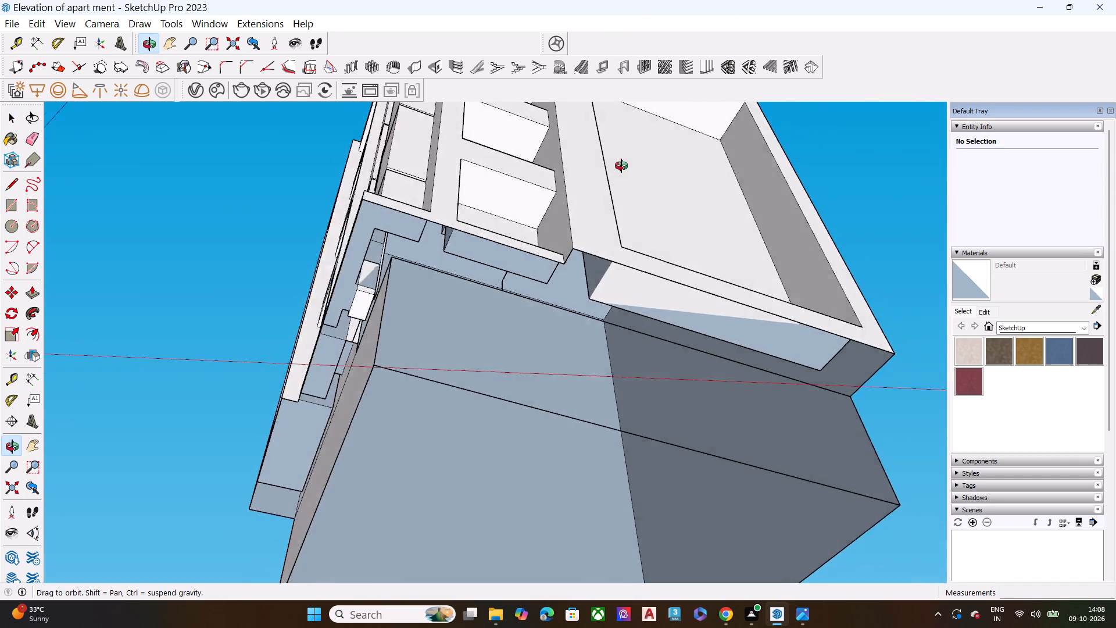
middle_drag(621, 166, 736, 267)
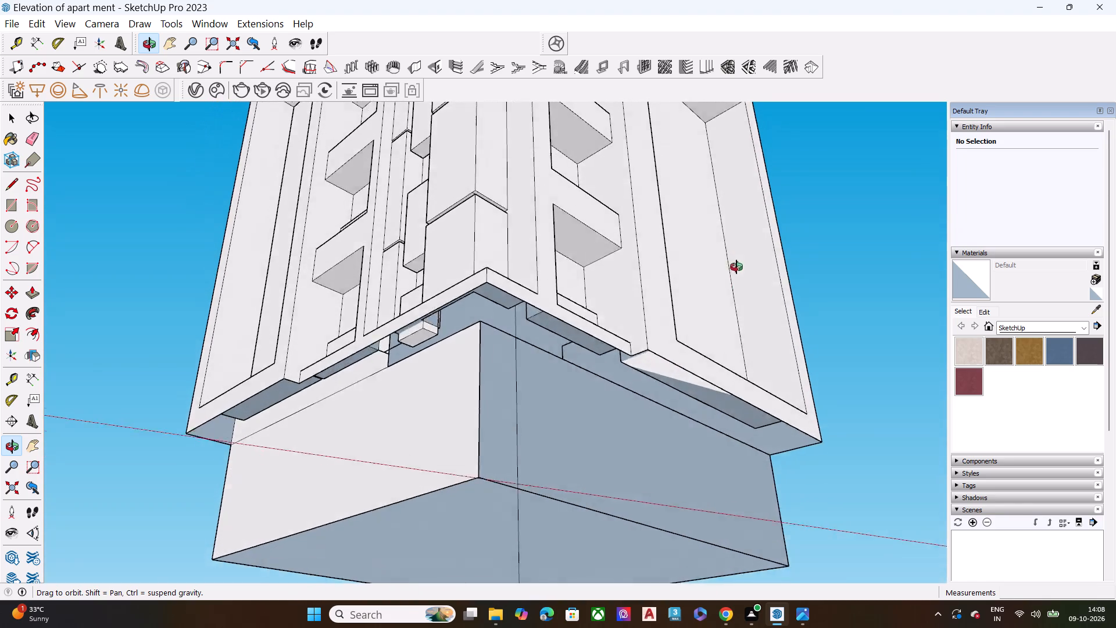
middle_drag(736, 267, 752, 212)
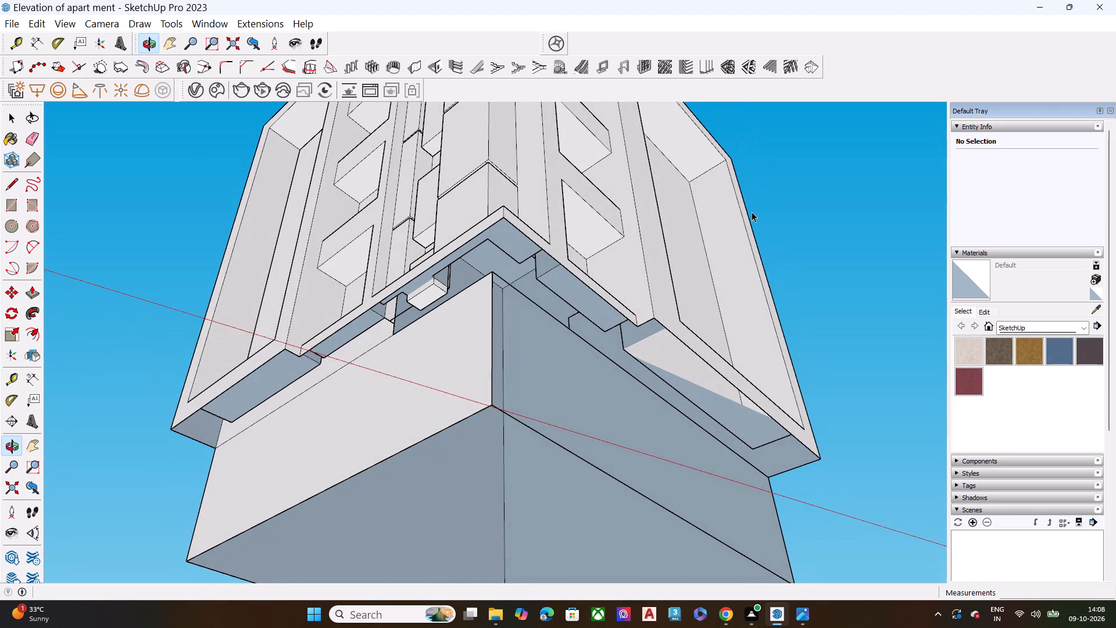
middle_click(752, 212)
middle_drag(385, 312, 365, 219)
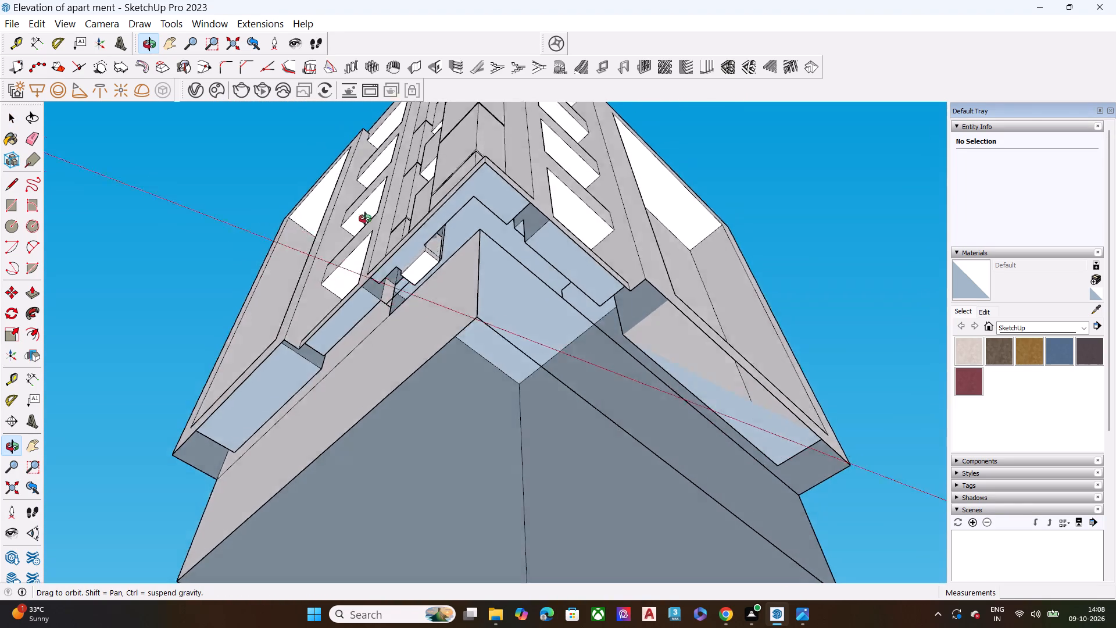
middle_drag(365, 219, 409, 388)
middle_drag(424, 434, 424, 440)
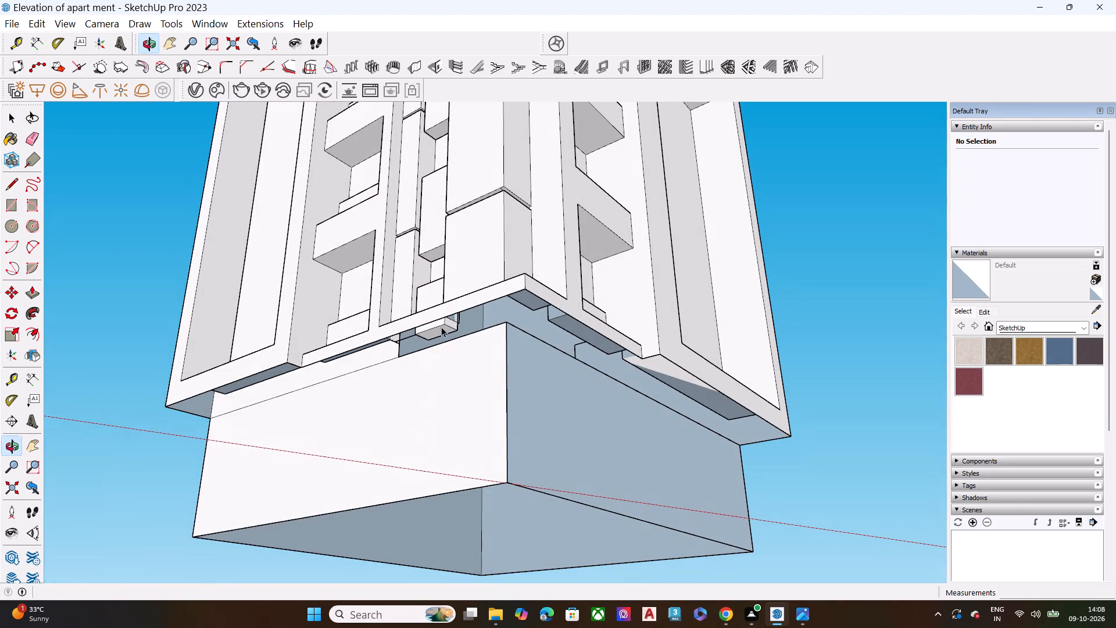
middle_drag(448, 318, 607, 539)
middle_drag(606, 539, 489, 511)
middle_drag(364, 482, 275, 449)
middle_drag(272, 422, 317, 263)
scroll(413, 394, up, 8)
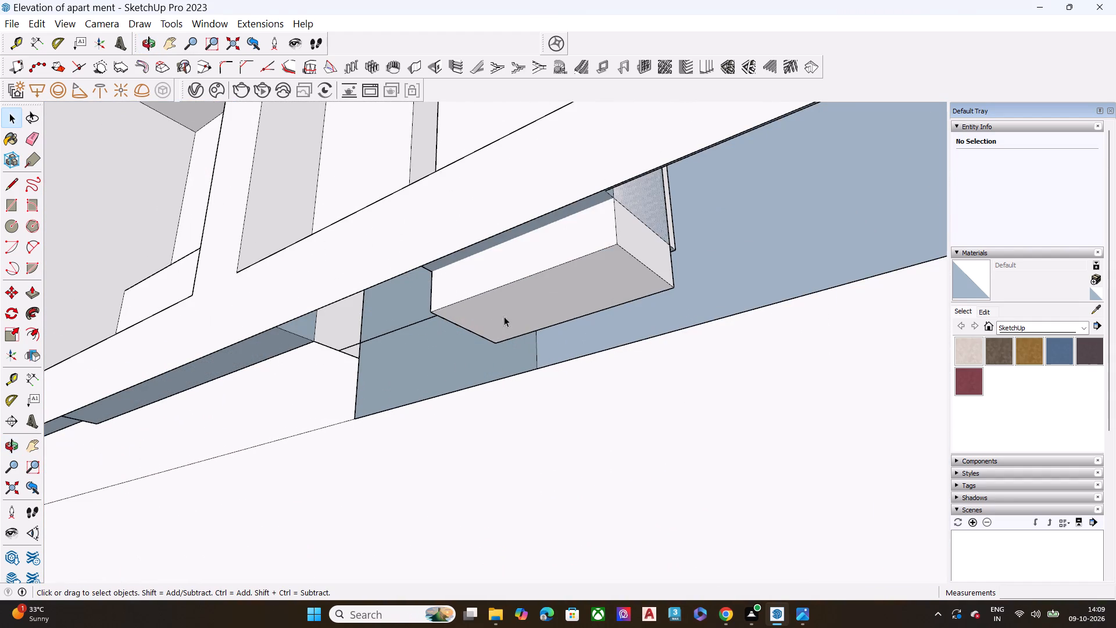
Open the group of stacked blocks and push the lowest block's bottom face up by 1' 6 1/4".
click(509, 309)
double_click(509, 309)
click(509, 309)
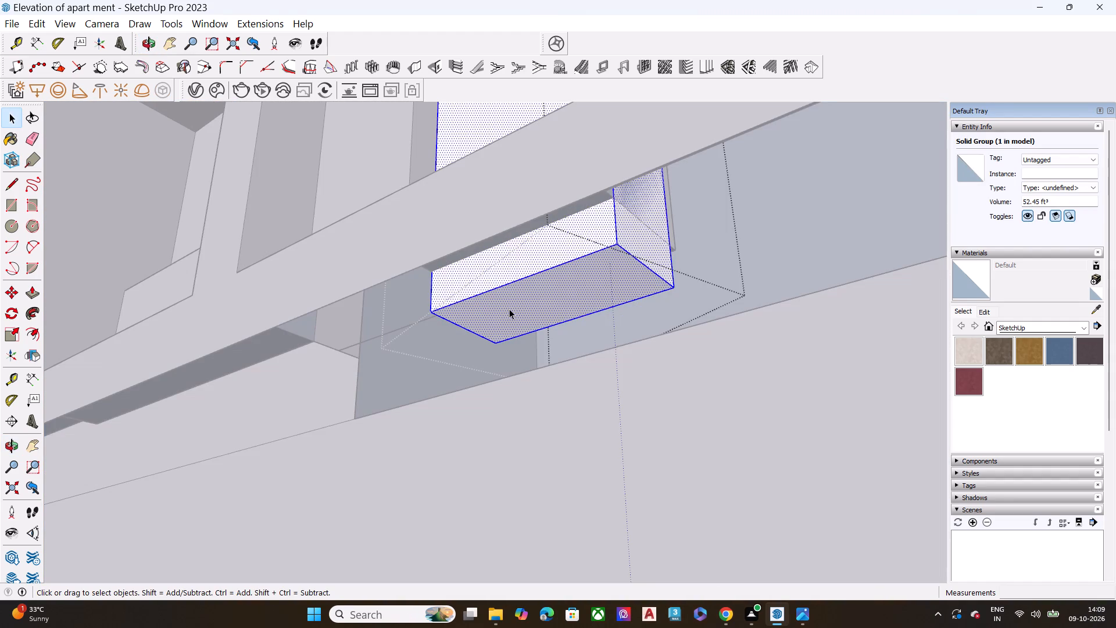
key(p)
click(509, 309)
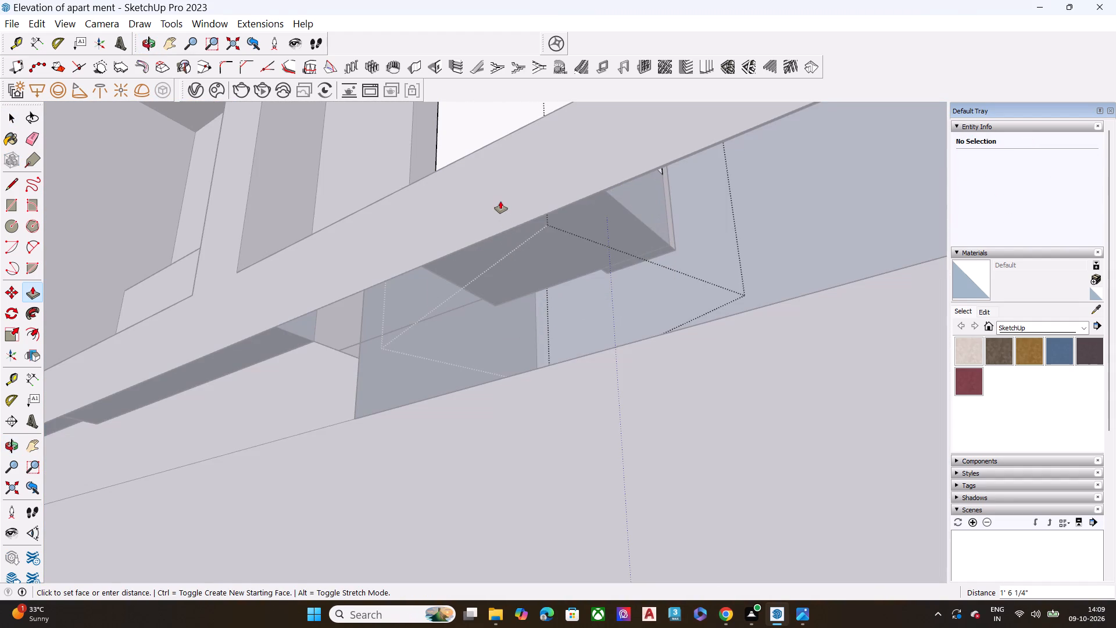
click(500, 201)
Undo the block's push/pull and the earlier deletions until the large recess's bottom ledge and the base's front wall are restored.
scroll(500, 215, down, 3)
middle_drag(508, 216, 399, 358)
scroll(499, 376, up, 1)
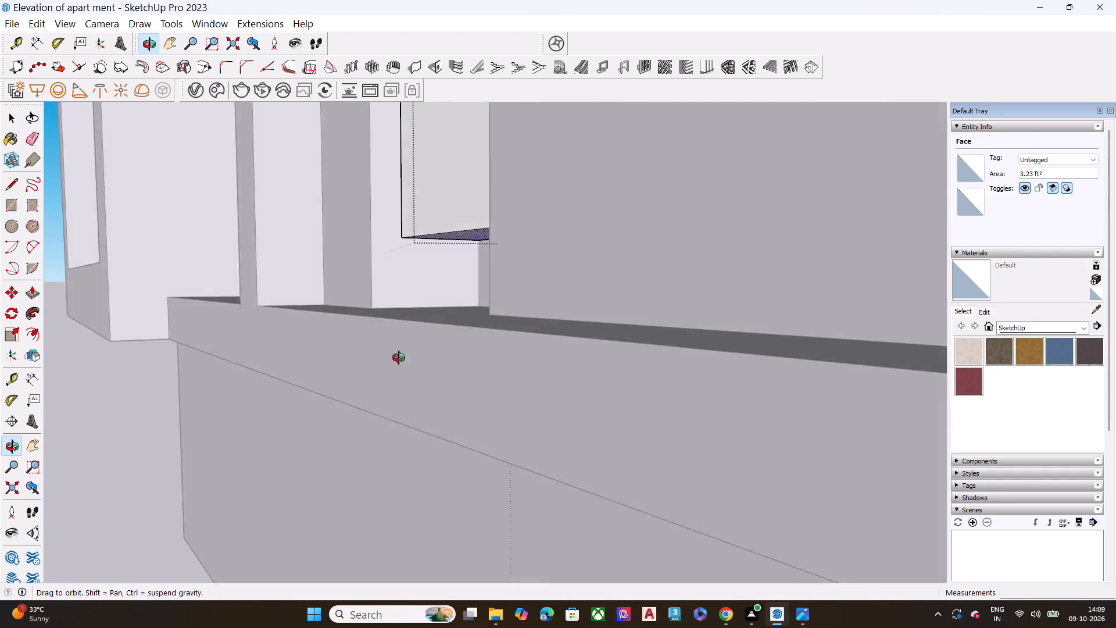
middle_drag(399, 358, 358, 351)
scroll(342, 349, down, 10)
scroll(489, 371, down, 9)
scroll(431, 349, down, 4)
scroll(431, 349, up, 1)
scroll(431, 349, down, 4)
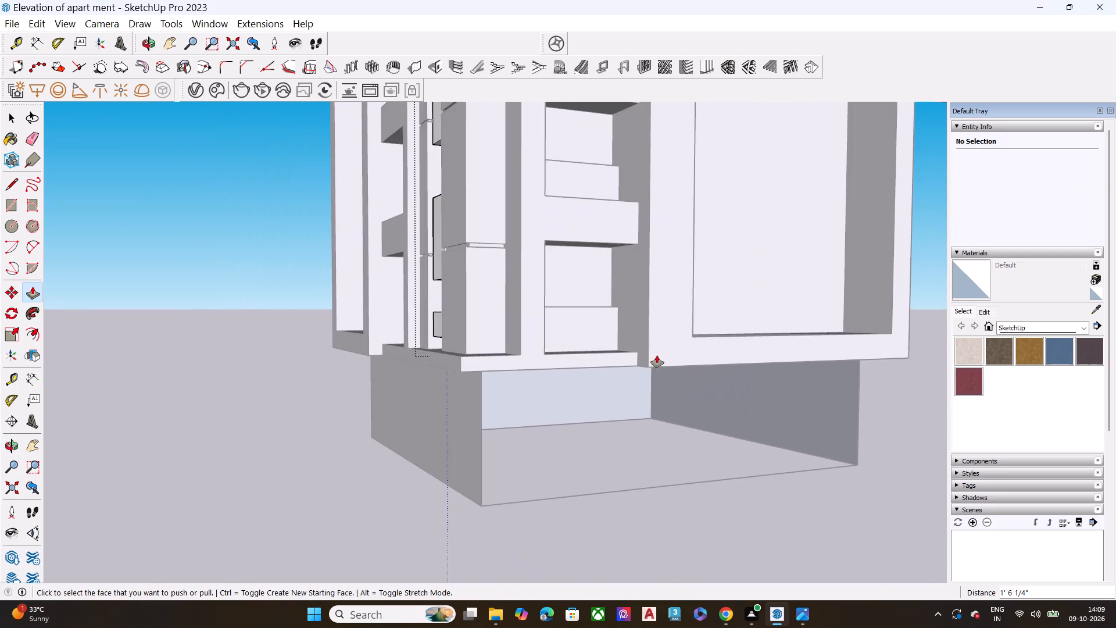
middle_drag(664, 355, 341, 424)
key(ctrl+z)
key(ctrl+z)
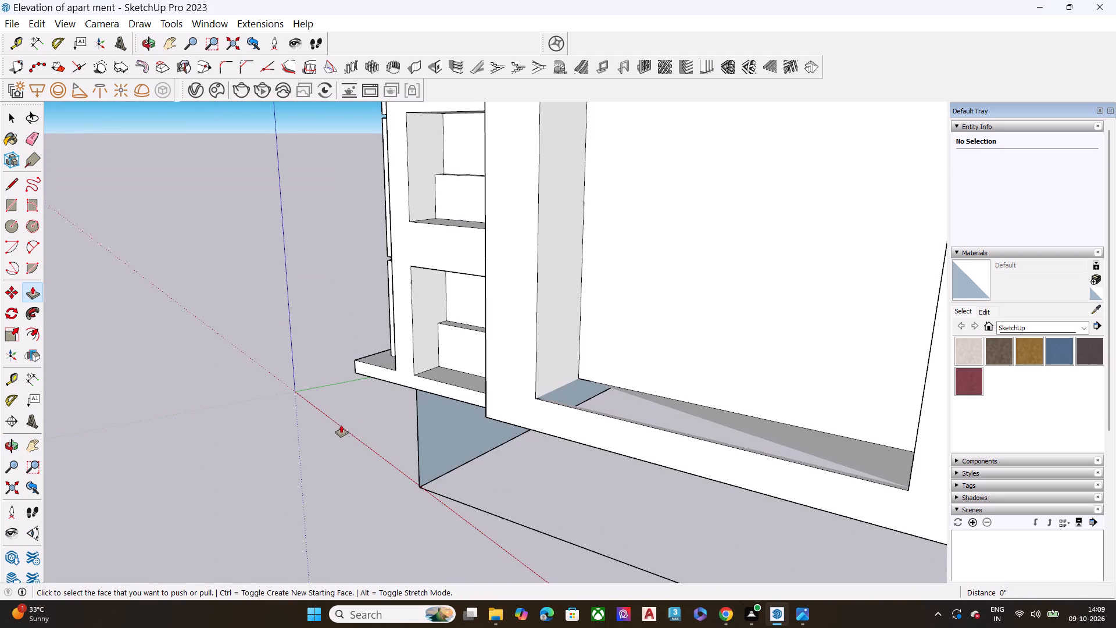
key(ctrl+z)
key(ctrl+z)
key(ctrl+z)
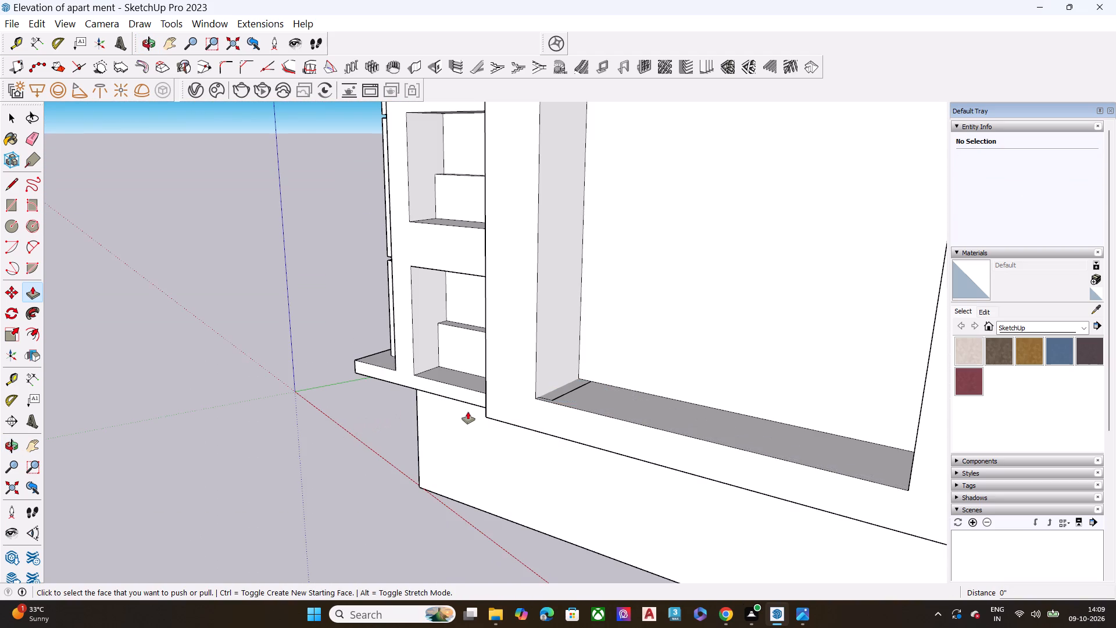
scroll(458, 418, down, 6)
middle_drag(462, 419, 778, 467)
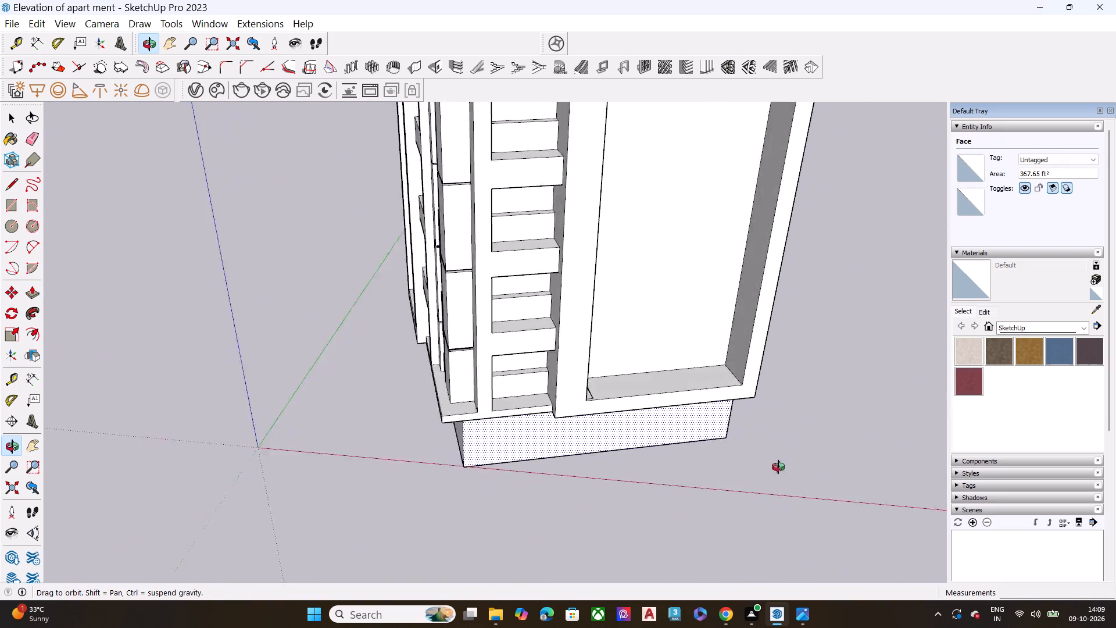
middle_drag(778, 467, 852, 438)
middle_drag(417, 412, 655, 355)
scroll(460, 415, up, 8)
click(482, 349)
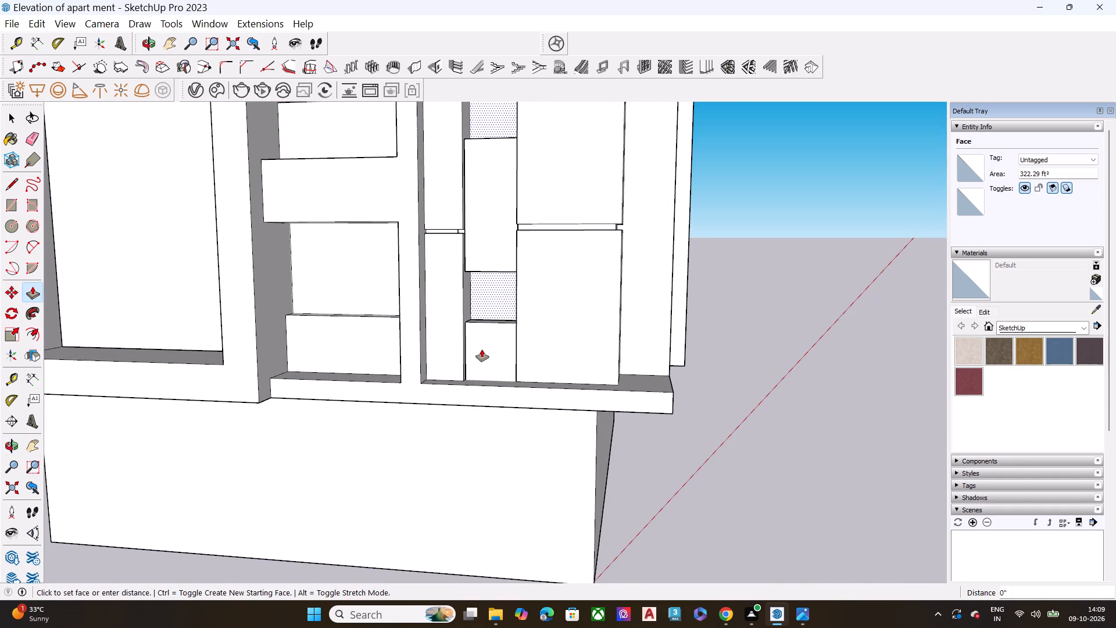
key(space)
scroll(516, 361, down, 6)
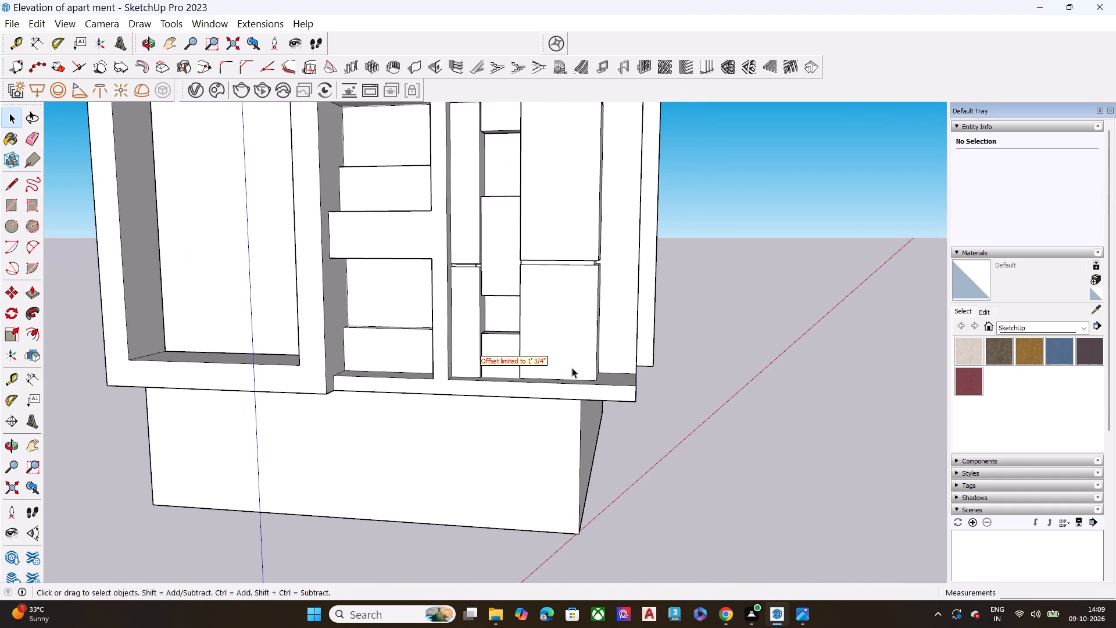
Open the group of stacked blocks in the narrow vertical recess beside the corner column for editing.
middle_drag(618, 372, 492, 461)
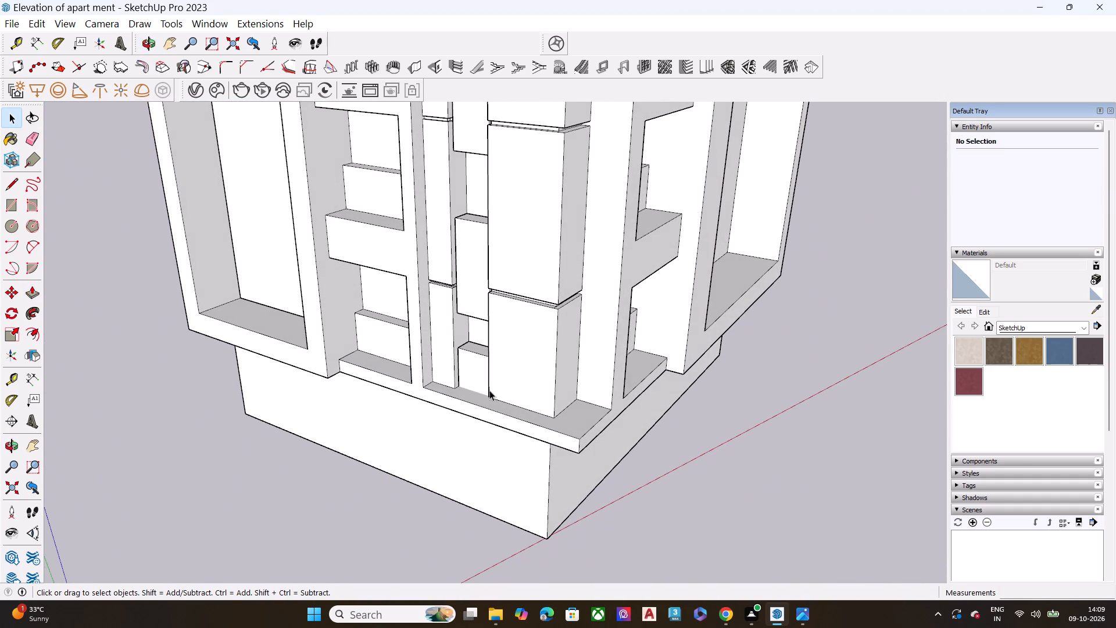
scroll(490, 386, down, 8)
scroll(488, 377, up, 4)
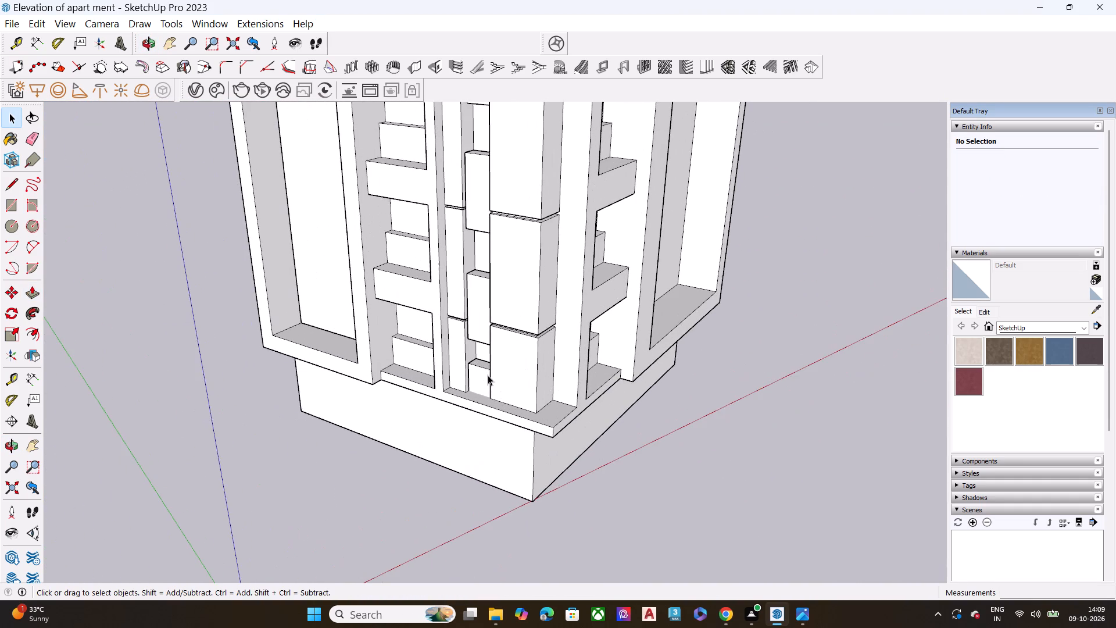
double_click(479, 375)
click(479, 375)
double_click(479, 375)
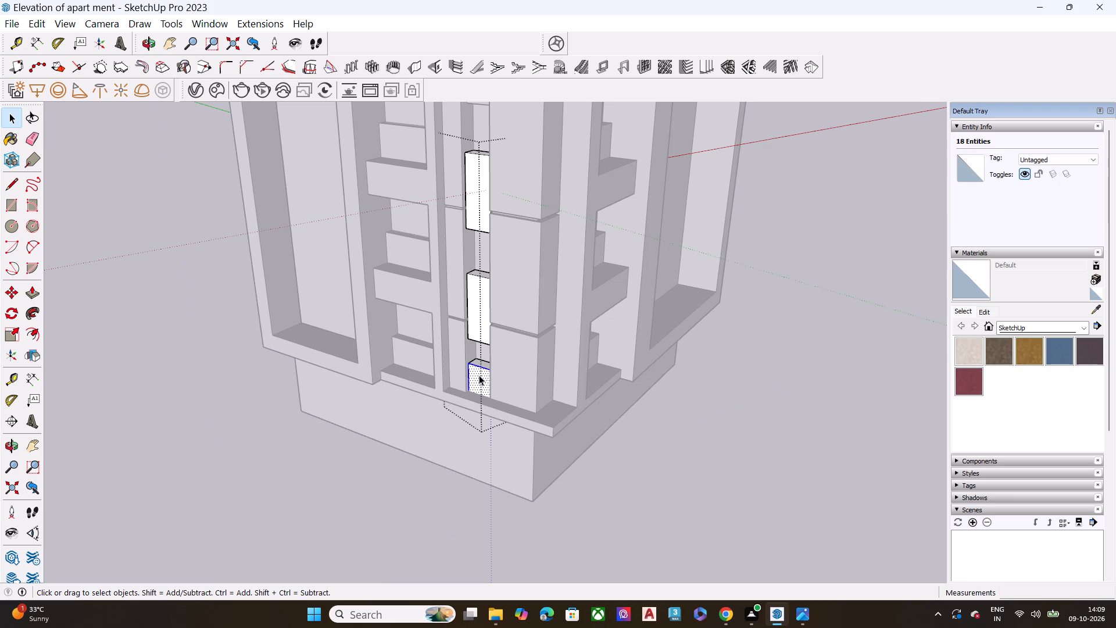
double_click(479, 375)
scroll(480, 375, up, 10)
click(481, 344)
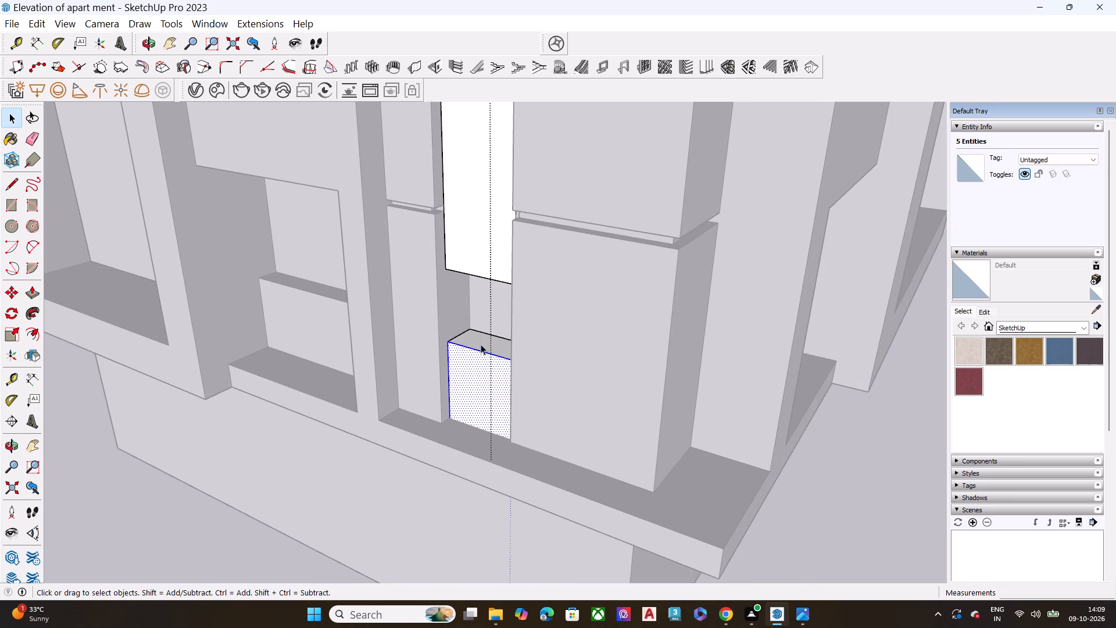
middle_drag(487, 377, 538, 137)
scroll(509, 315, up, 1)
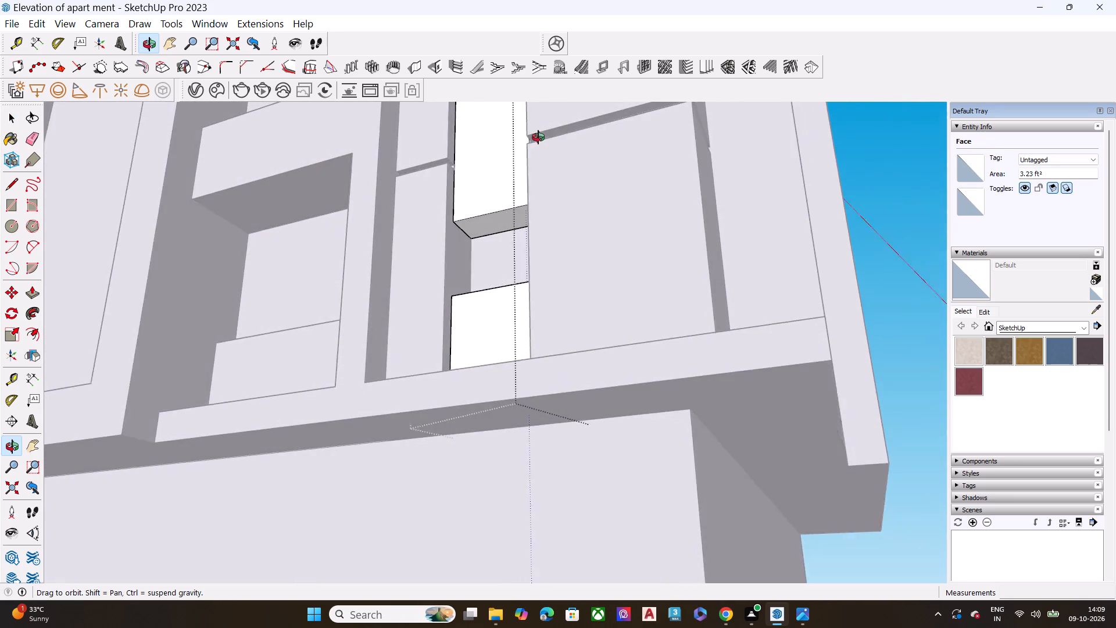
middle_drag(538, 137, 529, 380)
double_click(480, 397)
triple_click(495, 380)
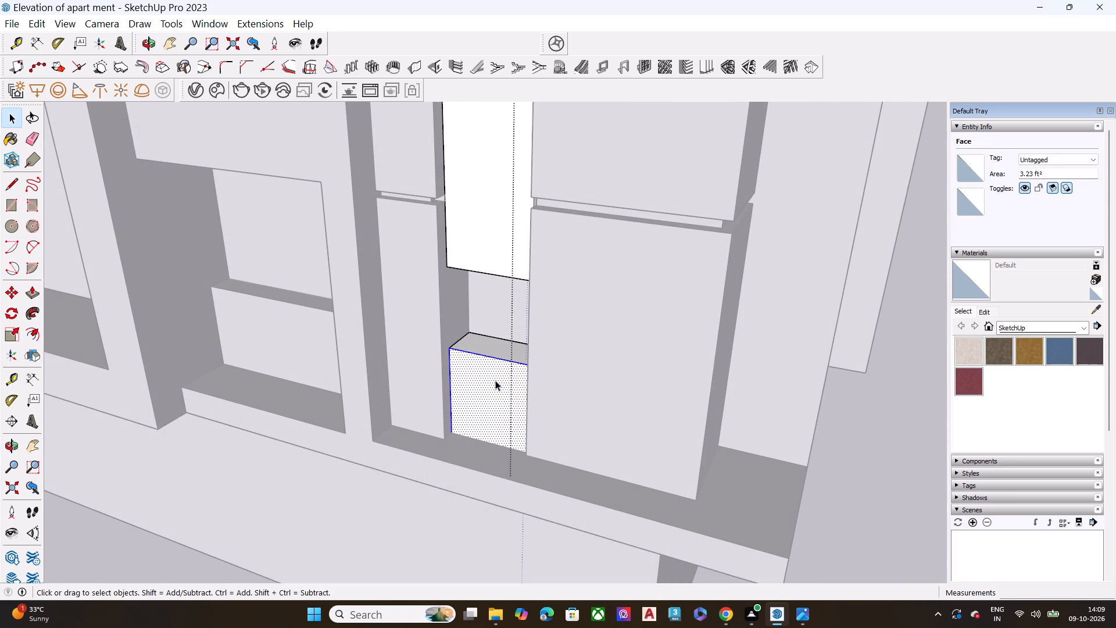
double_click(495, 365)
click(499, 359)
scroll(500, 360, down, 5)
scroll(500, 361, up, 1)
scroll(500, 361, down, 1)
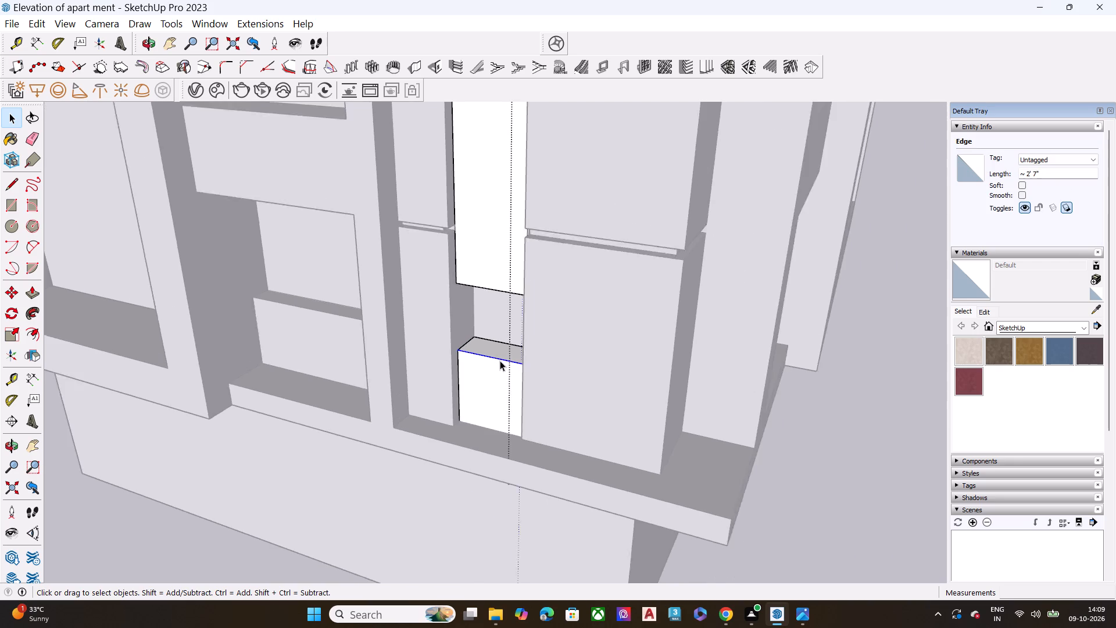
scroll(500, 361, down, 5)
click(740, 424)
Move the lowest block of the stack straight up within the narrow vertical recess beside the corner column.
double_click(513, 384)
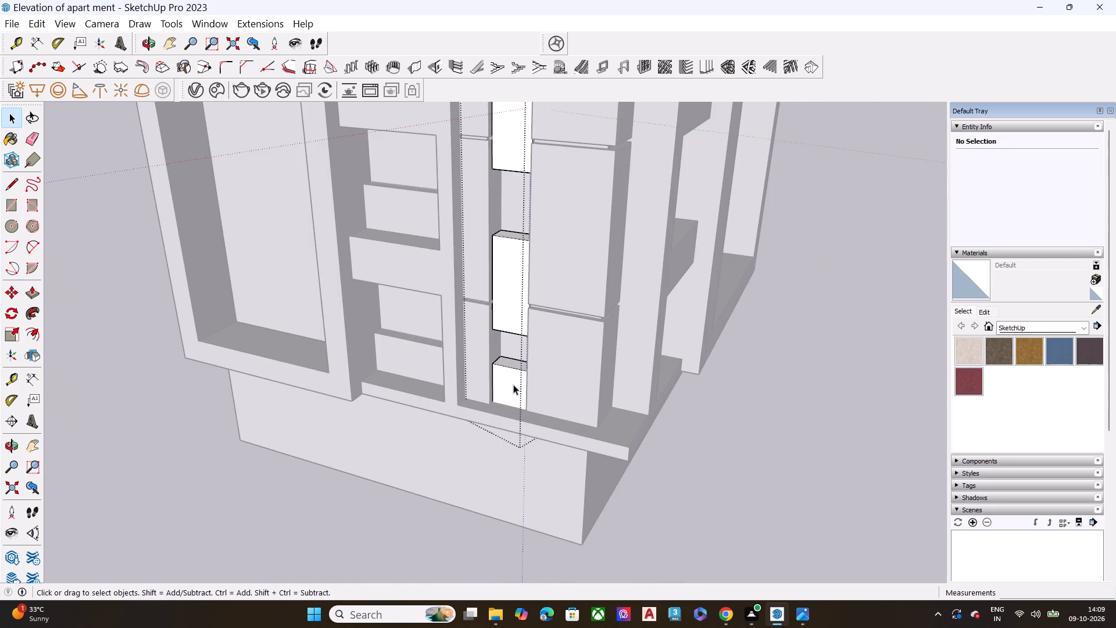
click(513, 384)
key(m)
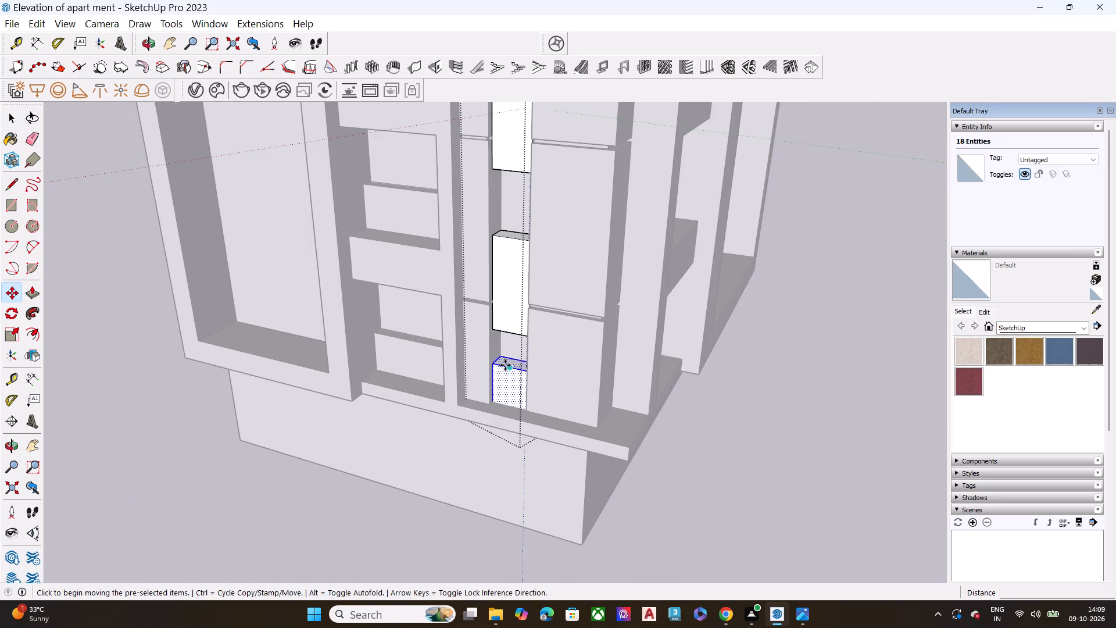
click(498, 365)
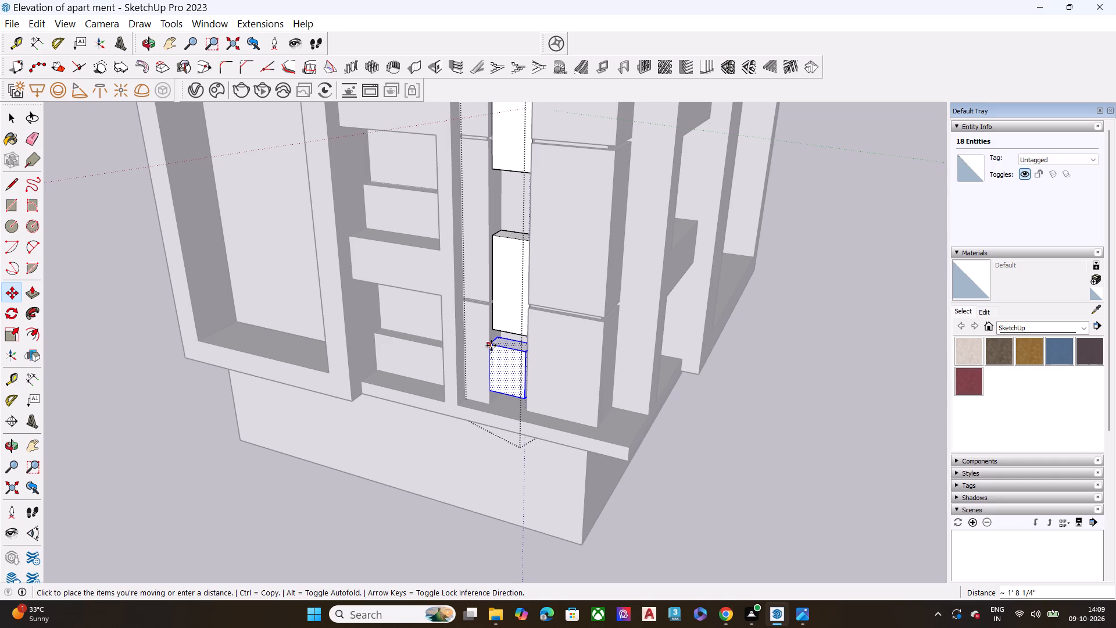
click(491, 347)
key(space)
Push the lowest block's top face down to widen the gap below the block above it.
middle_drag(532, 427, 525, 421)
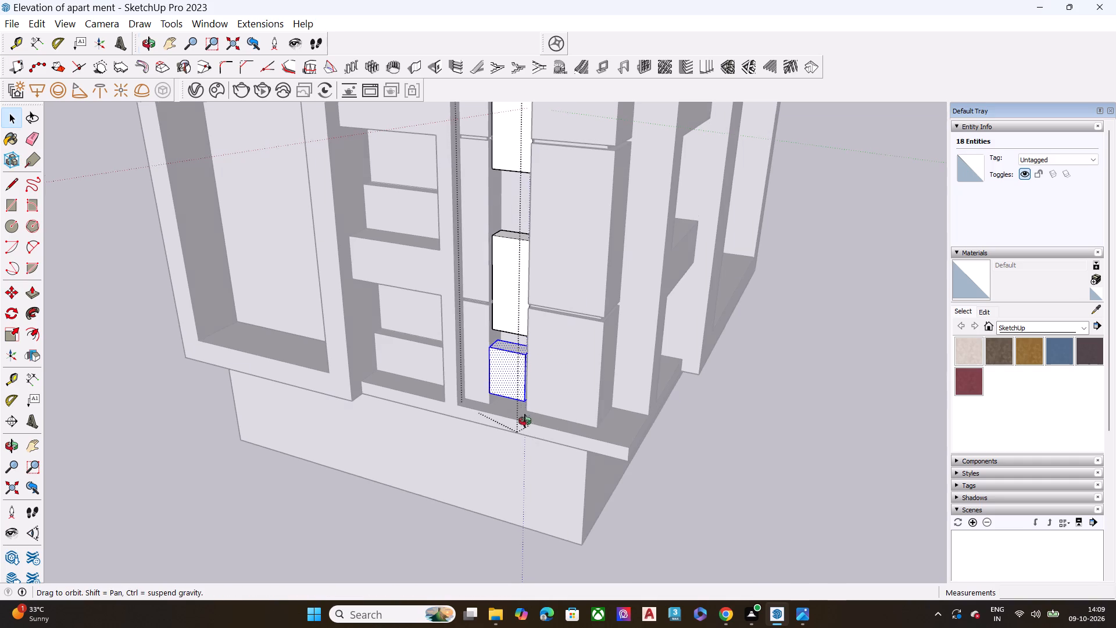
middle_drag(525, 421, 523, 324)
scroll(508, 391, up, 11)
middle_drag(509, 410, 578, 322)
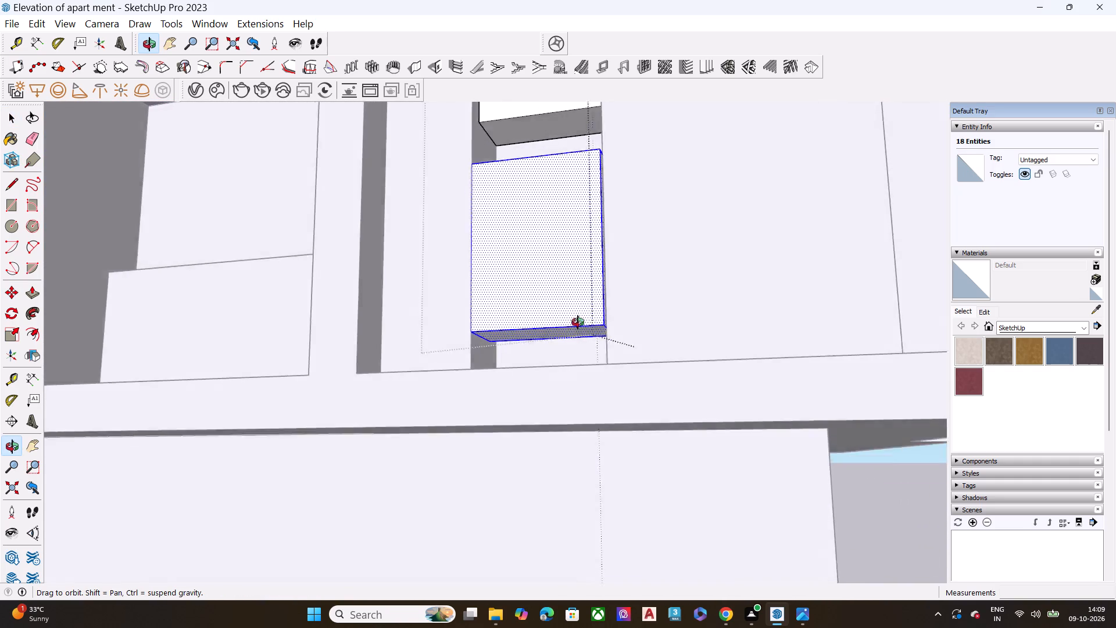
middle_drag(578, 322, 525, 551)
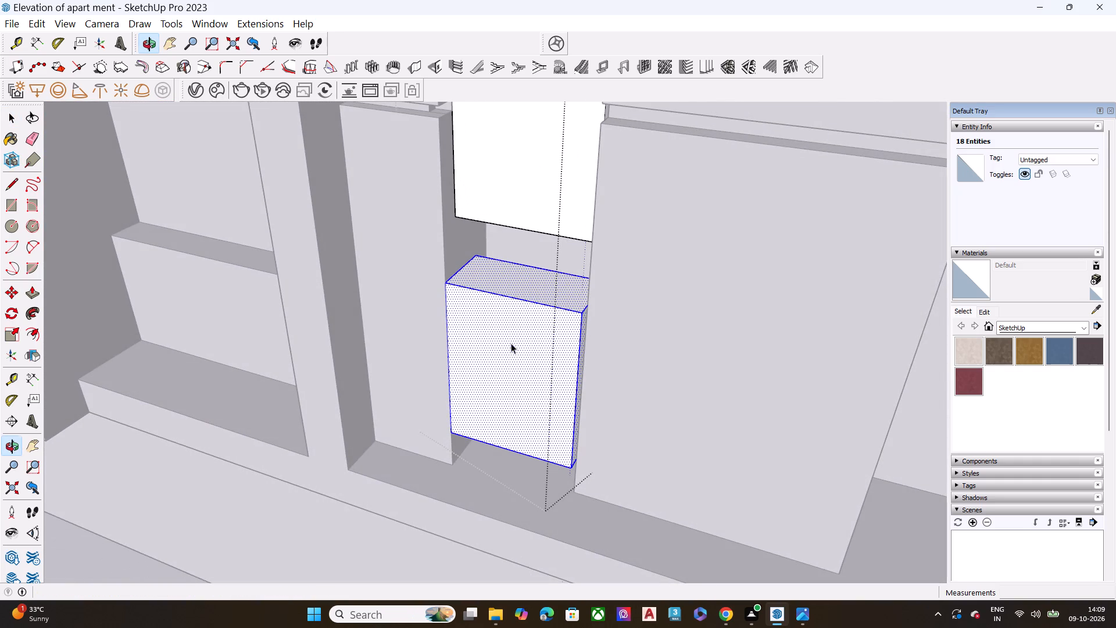
key(space)
click(538, 295)
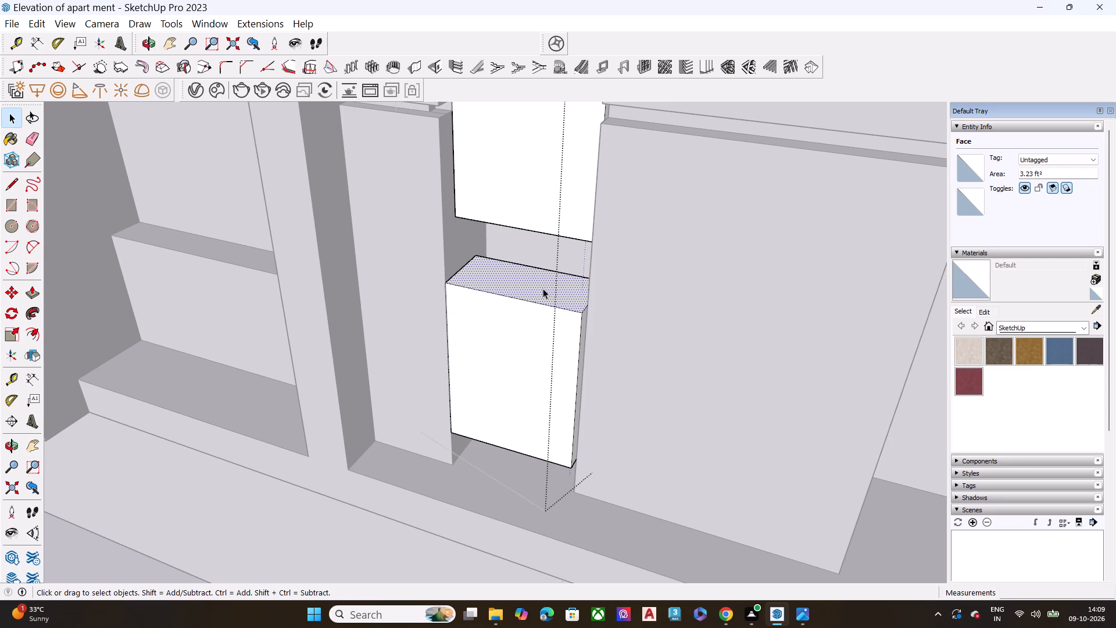
key(p)
click(545, 286)
click(547, 333)
key(space)
Pull the lowest block's bottom face down to the base slab's top surface and leave the group.
middle_drag(527, 456, 518, 402)
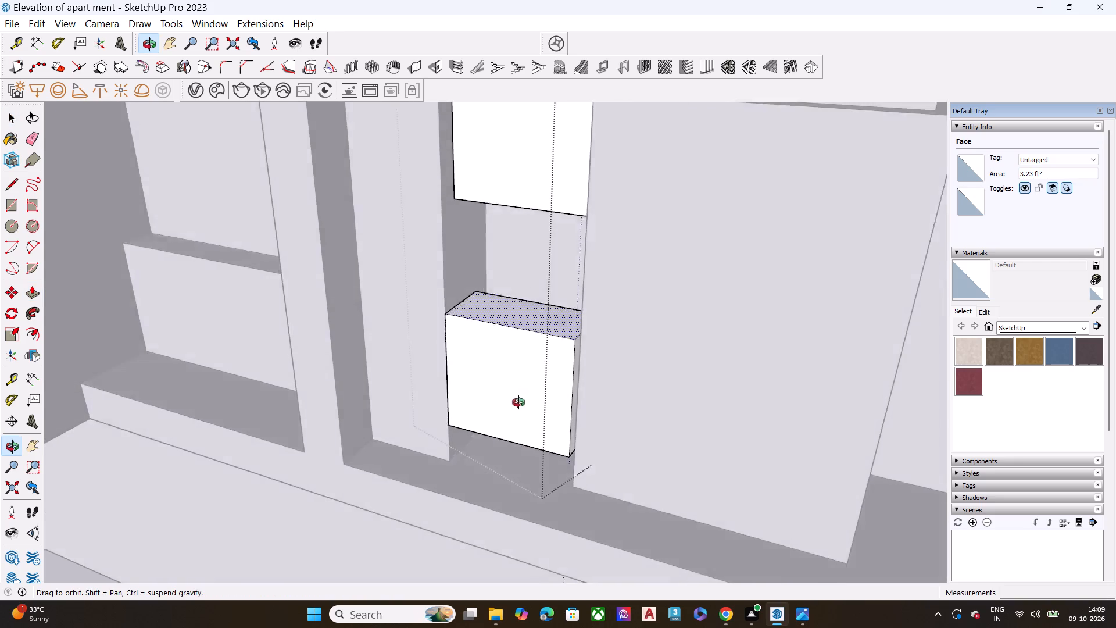
middle_drag(518, 402, 520, 315)
middle_drag(517, 422, 528, 341)
scroll(528, 341, up, 10)
middle_drag(547, 404, 549, 330)
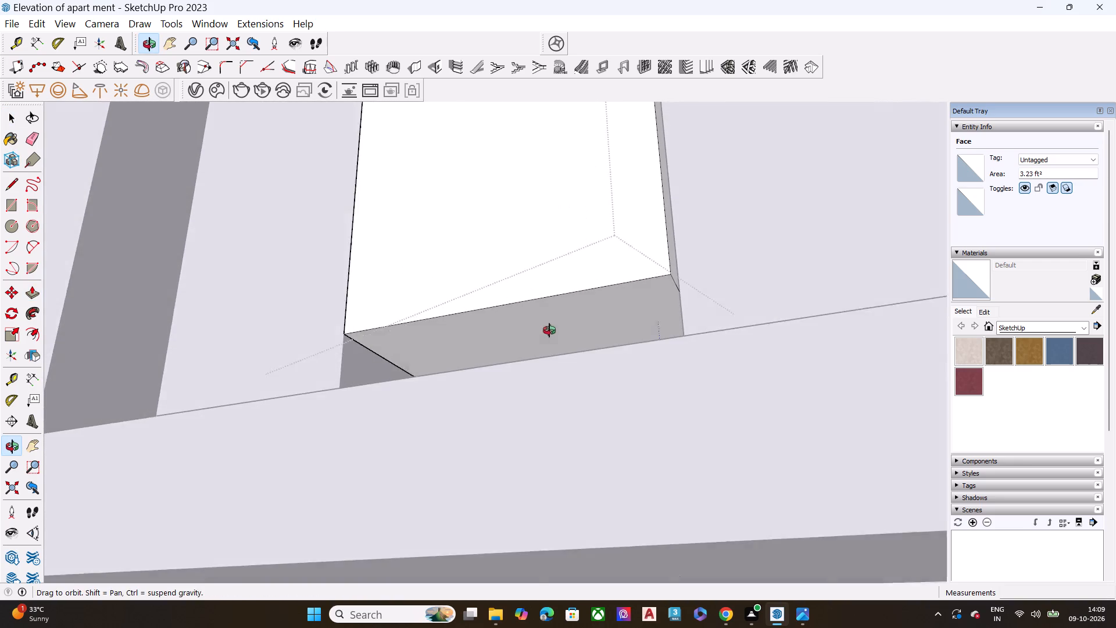
middle_drag(549, 330, 549, 329)
scroll(549, 329, up, 1)
click(551, 324)
middle_drag(557, 316, 557, 387)
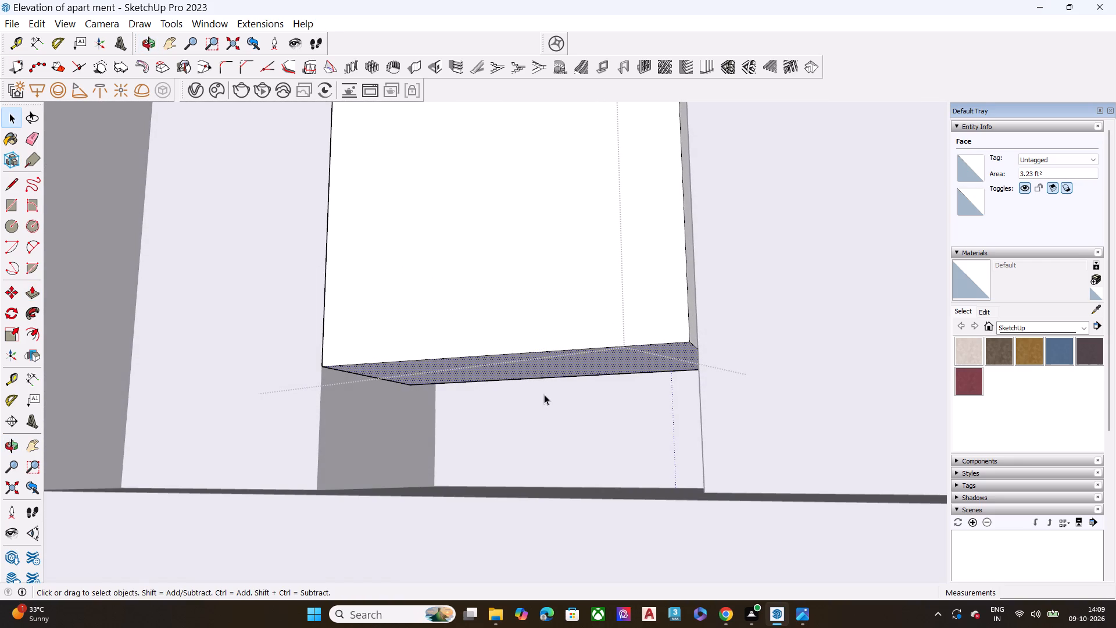
key(p)
click(689, 342)
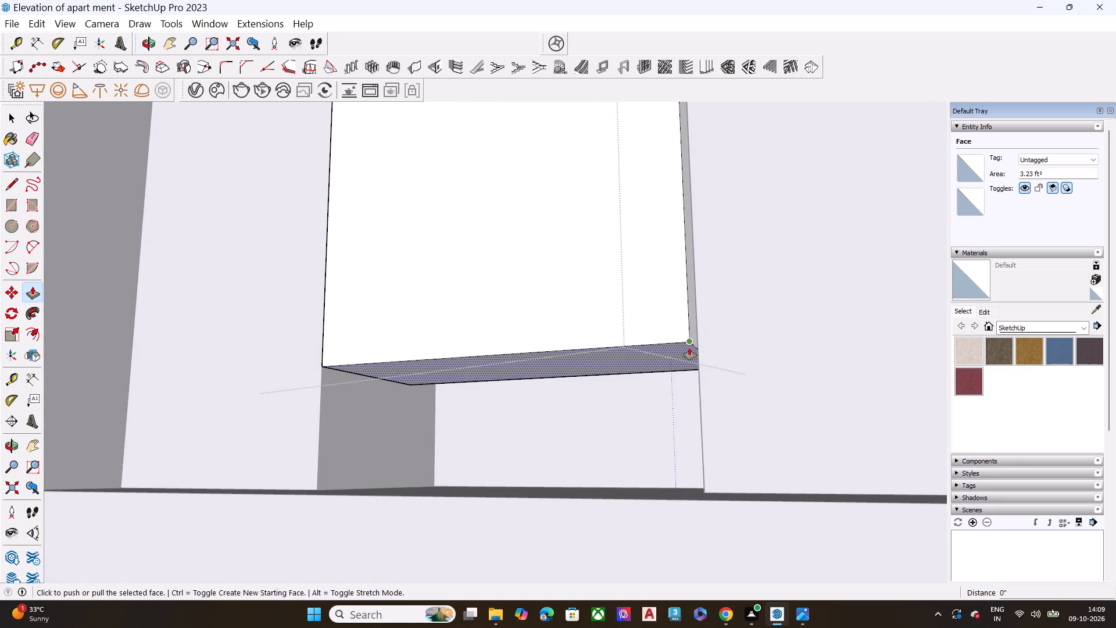
click(694, 495)
key(space)
scroll(606, 462, down, 6)
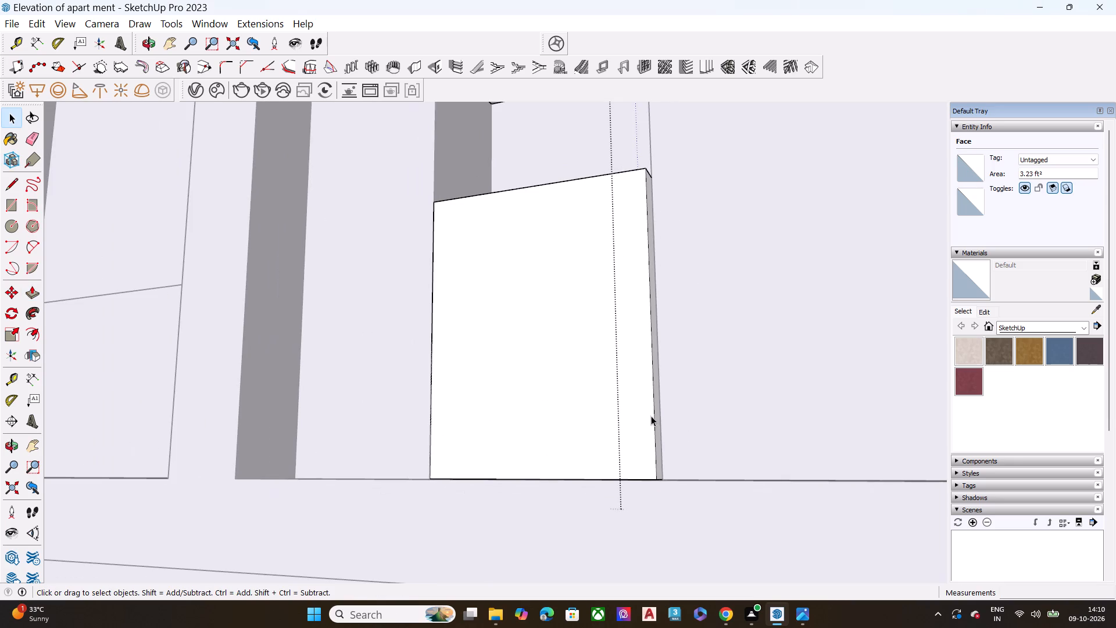
middle_drag(562, 334, 479, 425)
scroll(562, 334, down, 1)
key(space)
scroll(478, 372, down, 3)
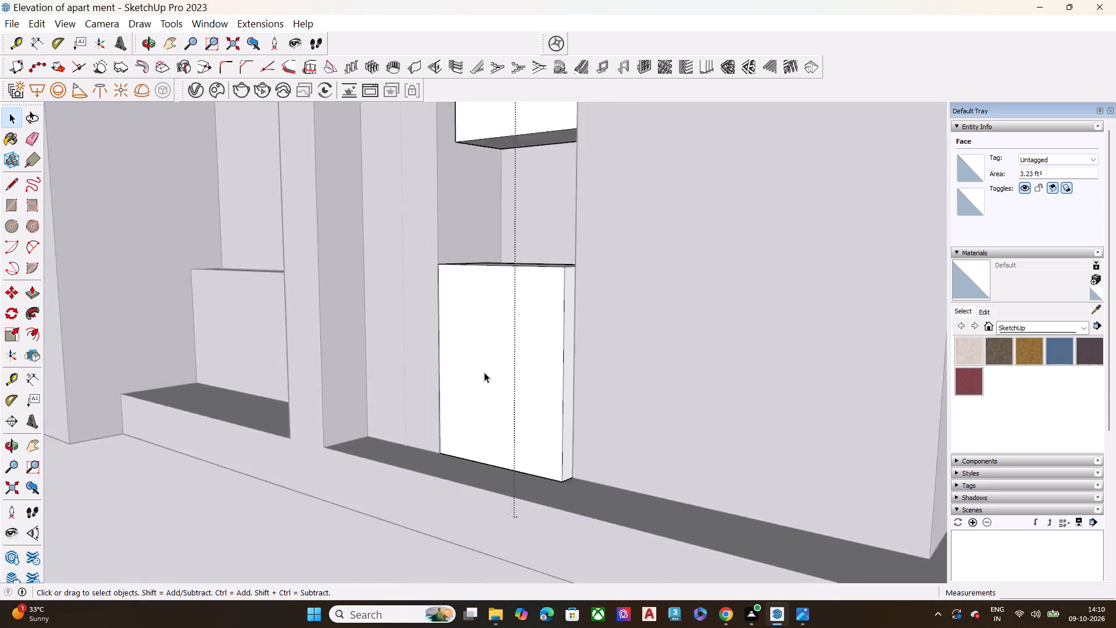
scroll(484, 372, down, 18)
middle_drag(769, 463, 696, 462)
click(792, 545)
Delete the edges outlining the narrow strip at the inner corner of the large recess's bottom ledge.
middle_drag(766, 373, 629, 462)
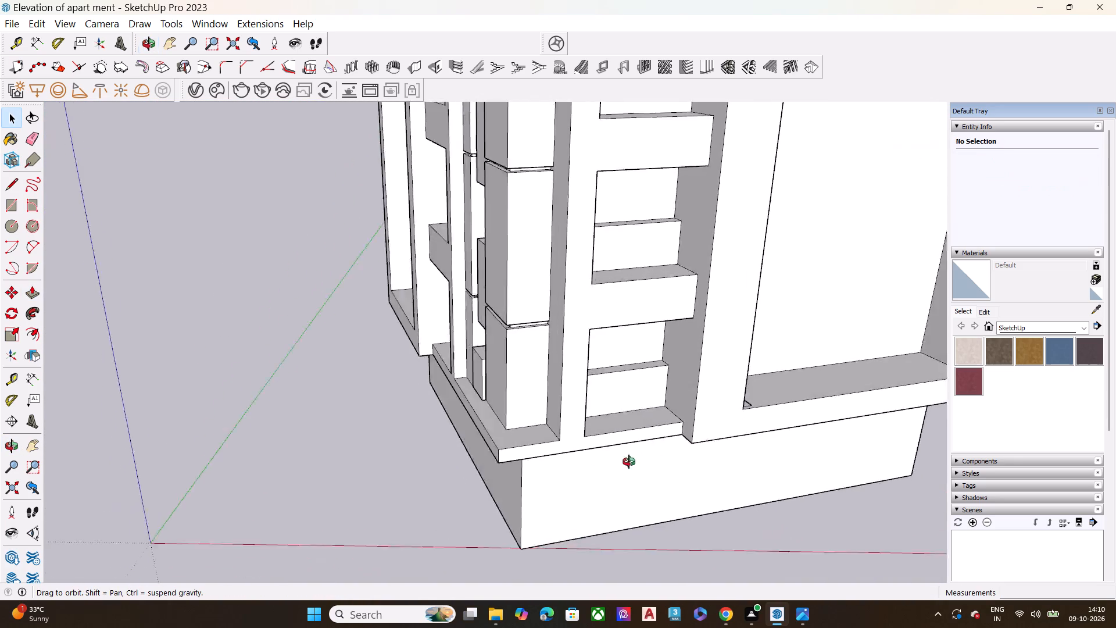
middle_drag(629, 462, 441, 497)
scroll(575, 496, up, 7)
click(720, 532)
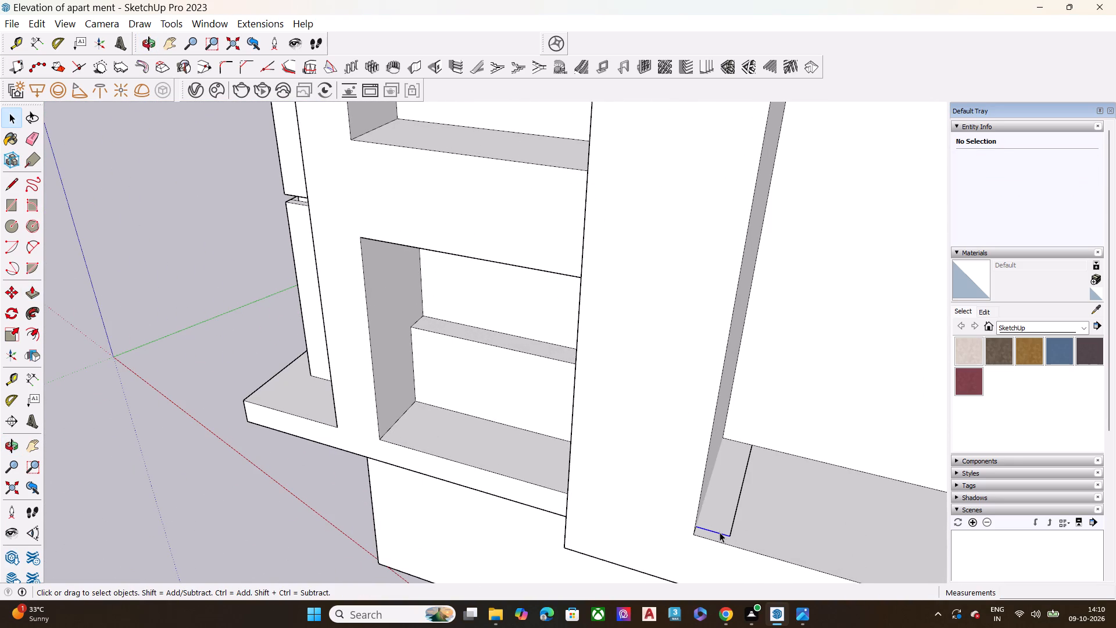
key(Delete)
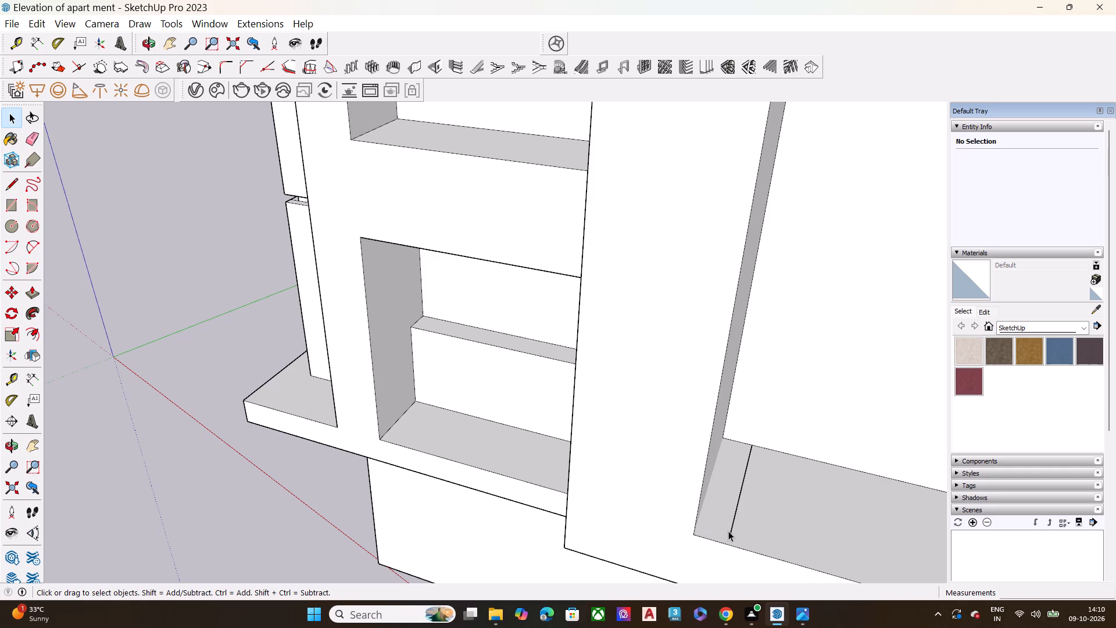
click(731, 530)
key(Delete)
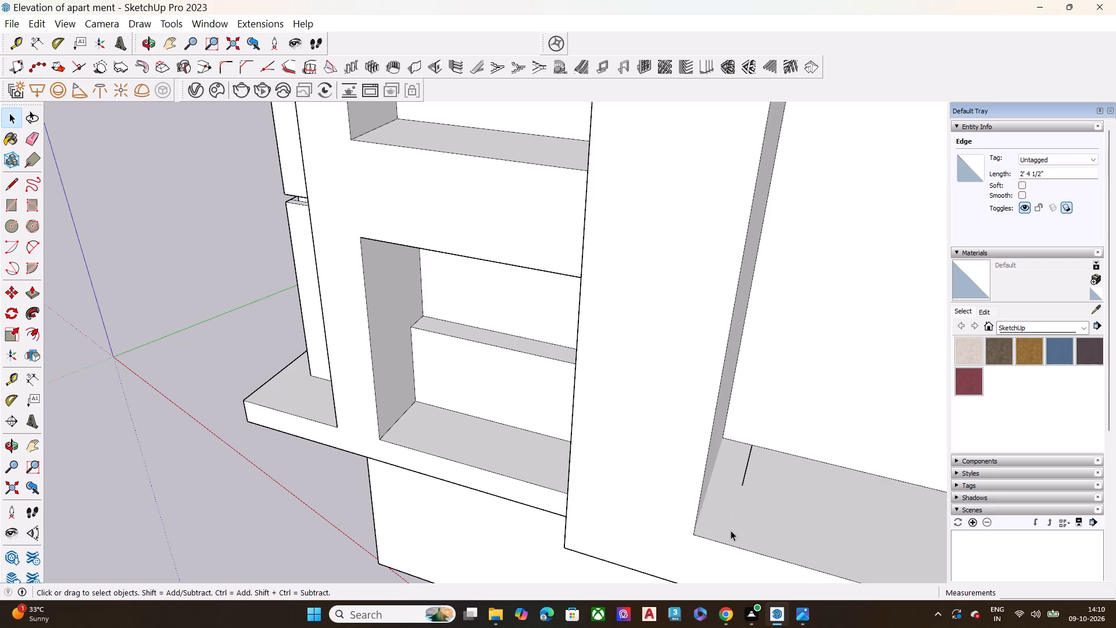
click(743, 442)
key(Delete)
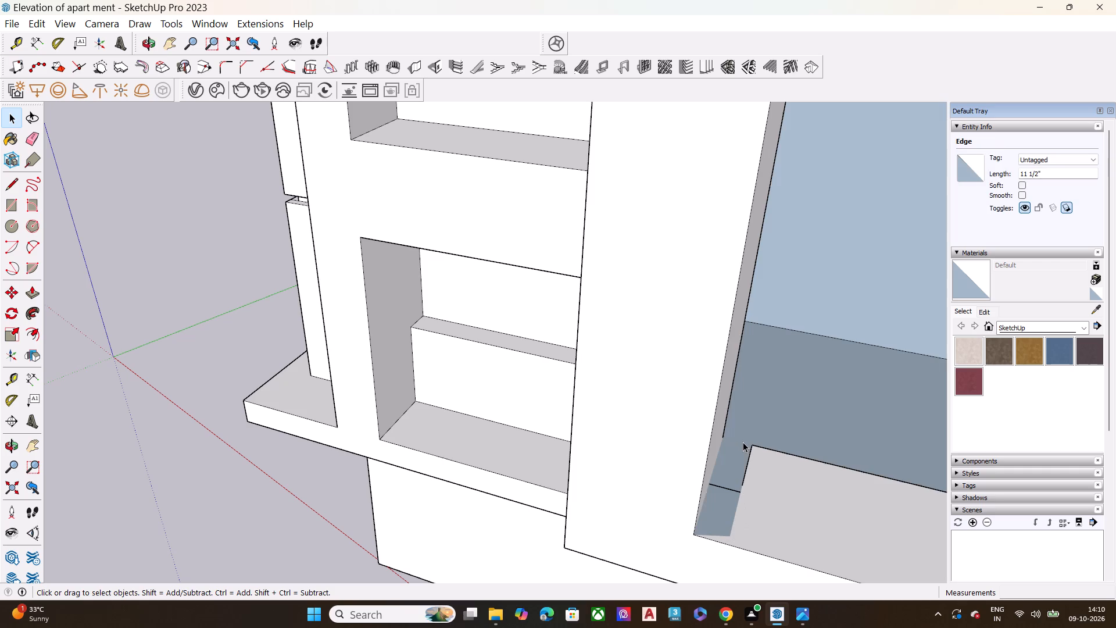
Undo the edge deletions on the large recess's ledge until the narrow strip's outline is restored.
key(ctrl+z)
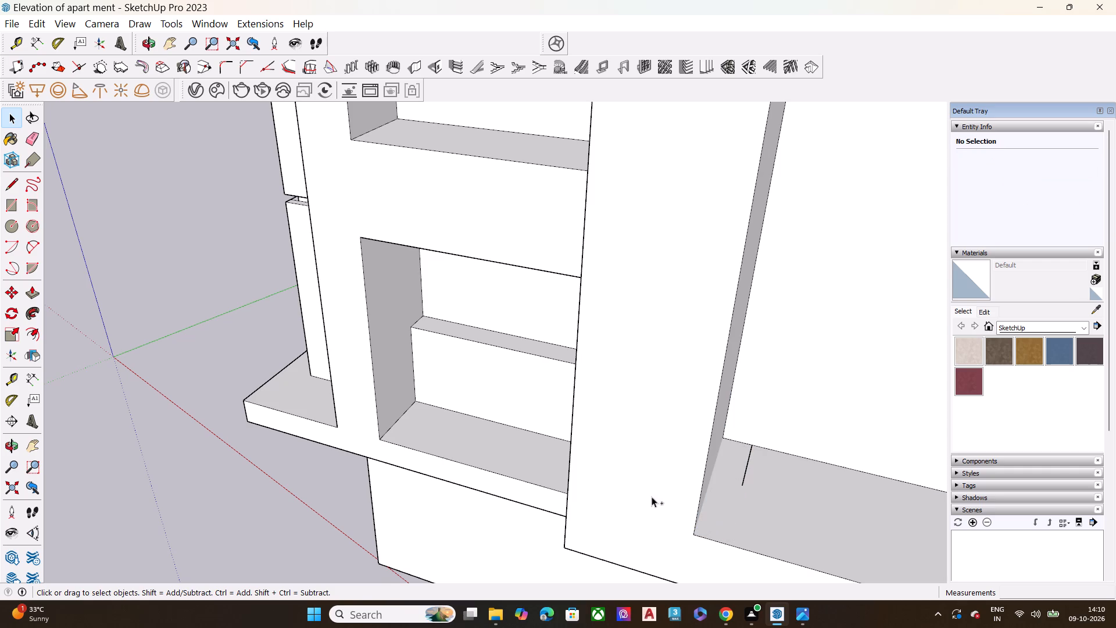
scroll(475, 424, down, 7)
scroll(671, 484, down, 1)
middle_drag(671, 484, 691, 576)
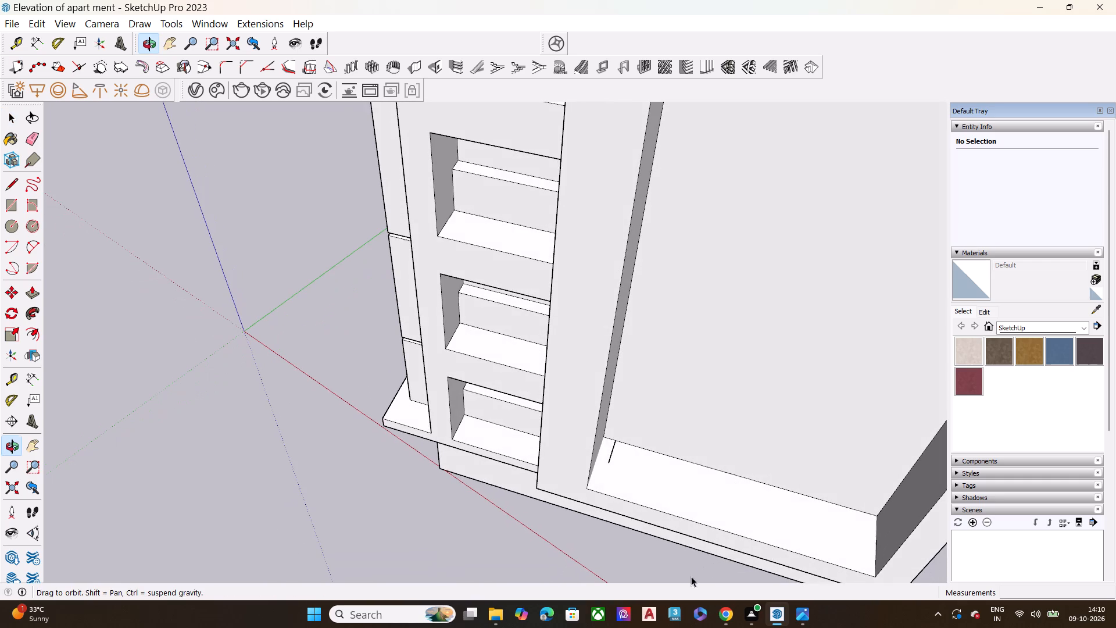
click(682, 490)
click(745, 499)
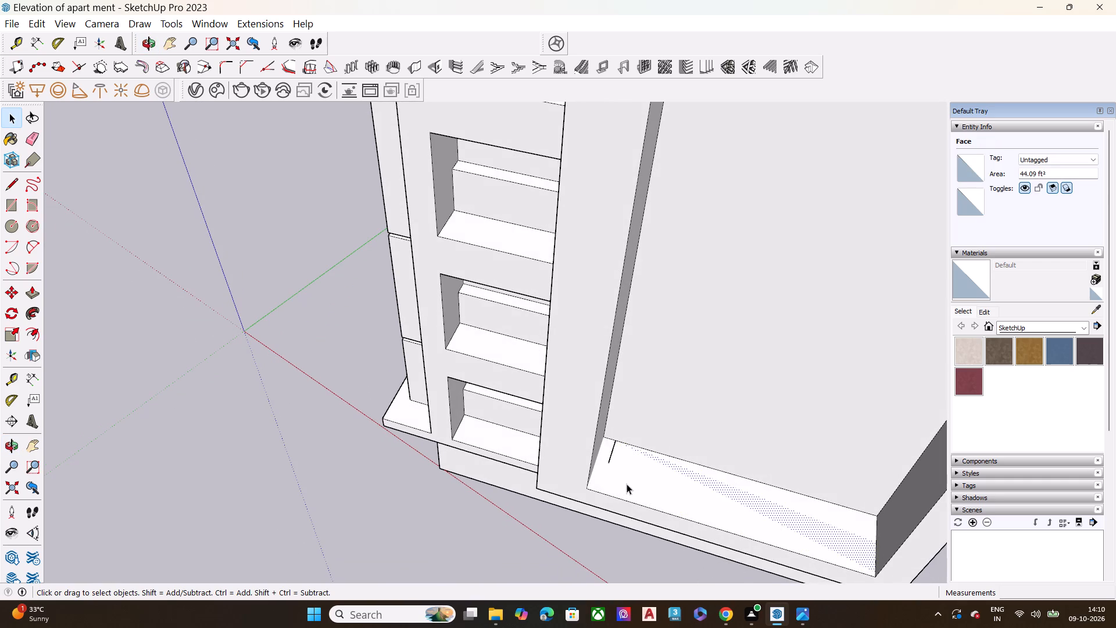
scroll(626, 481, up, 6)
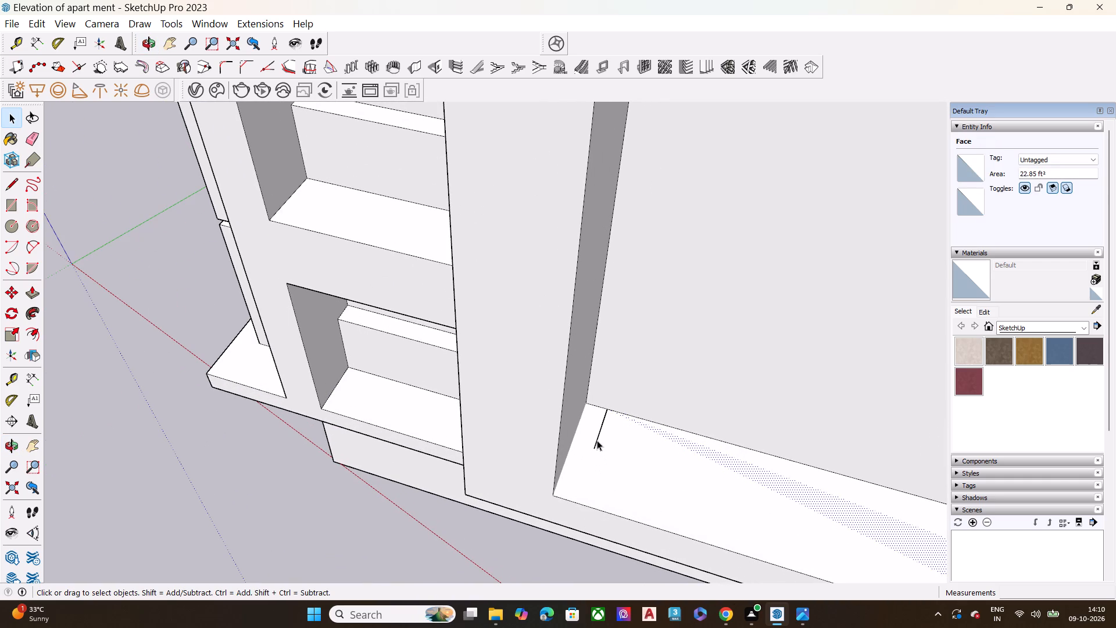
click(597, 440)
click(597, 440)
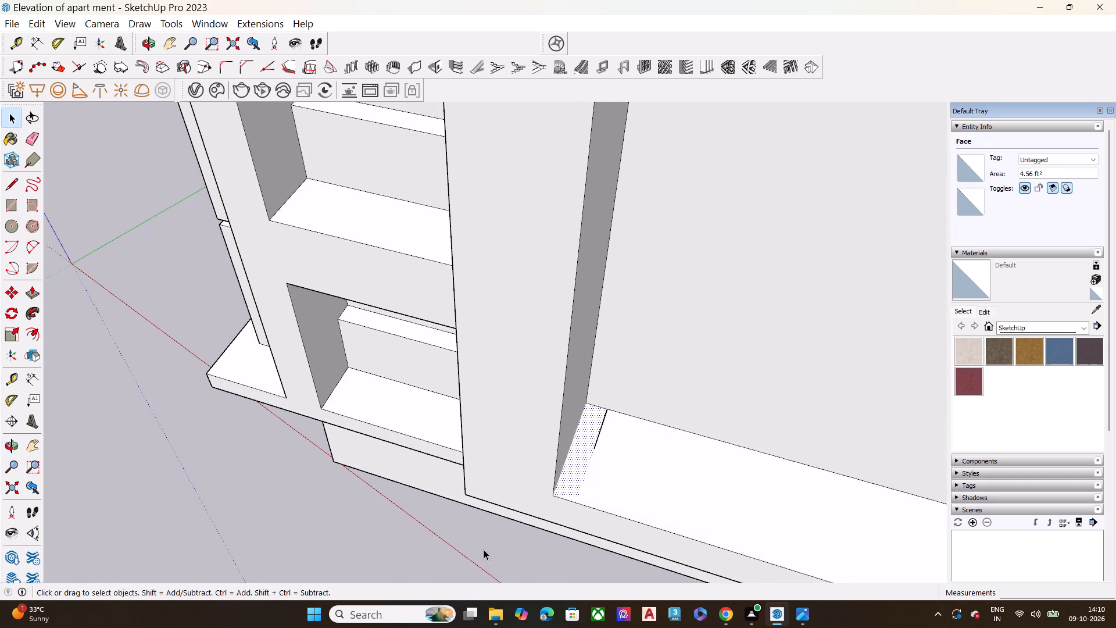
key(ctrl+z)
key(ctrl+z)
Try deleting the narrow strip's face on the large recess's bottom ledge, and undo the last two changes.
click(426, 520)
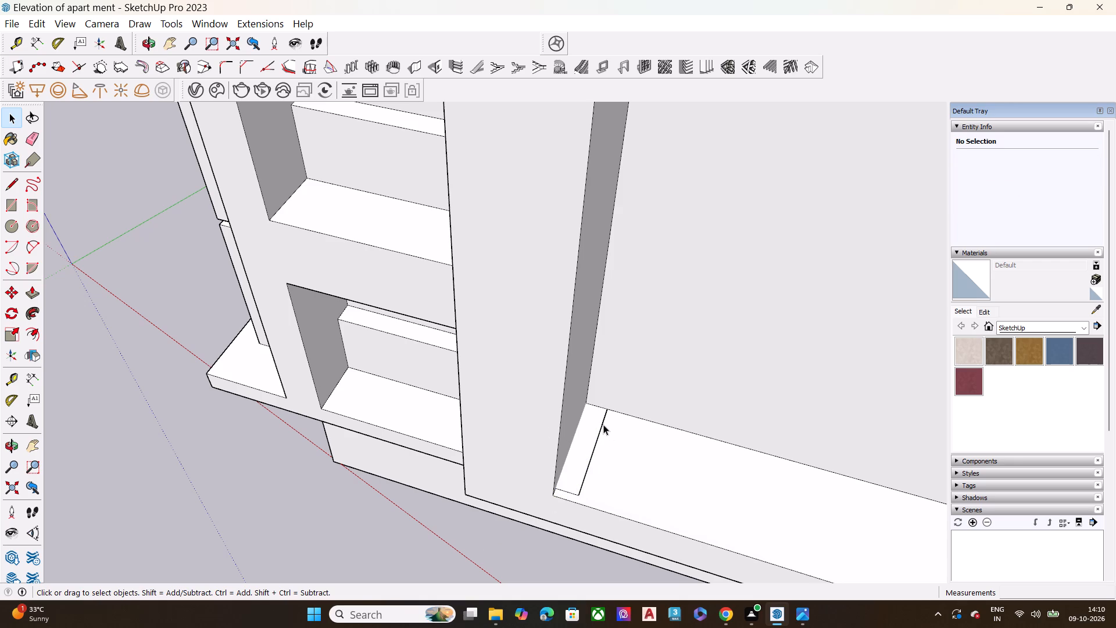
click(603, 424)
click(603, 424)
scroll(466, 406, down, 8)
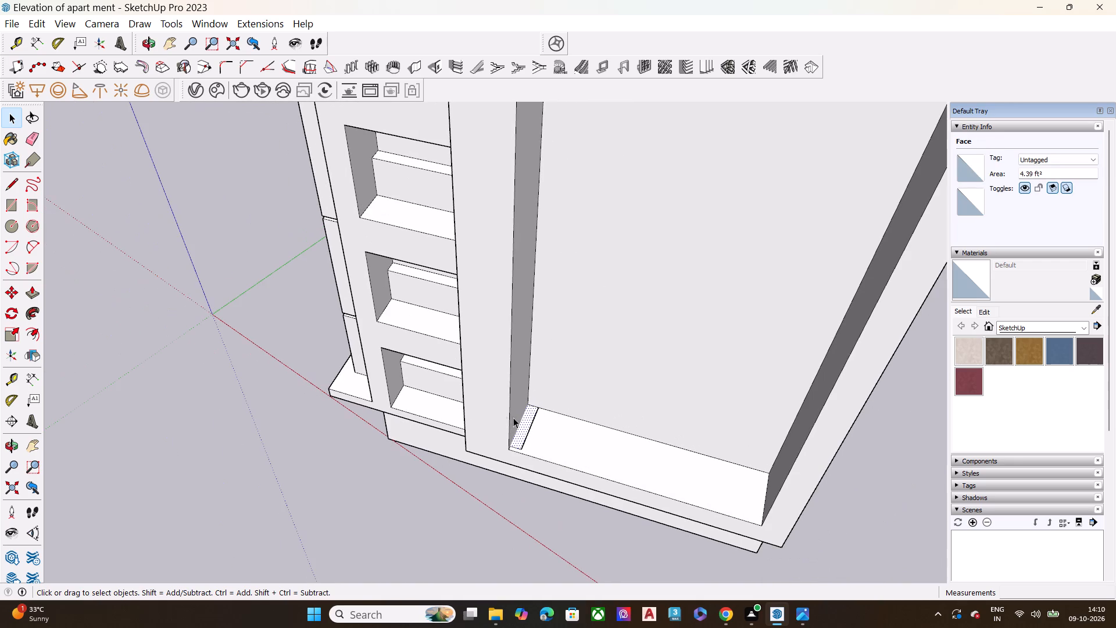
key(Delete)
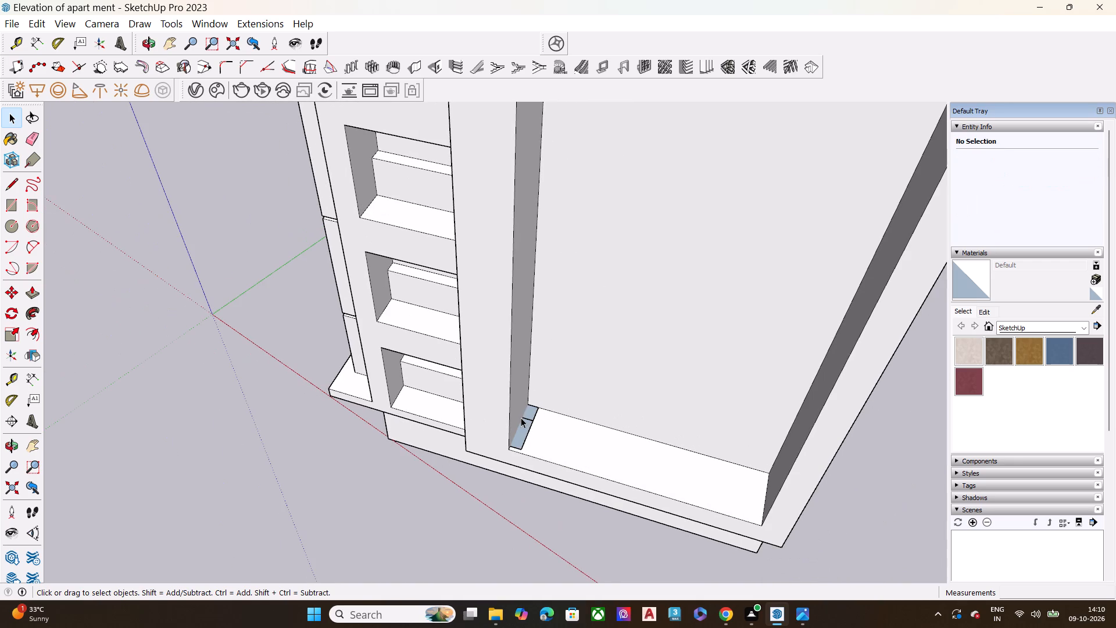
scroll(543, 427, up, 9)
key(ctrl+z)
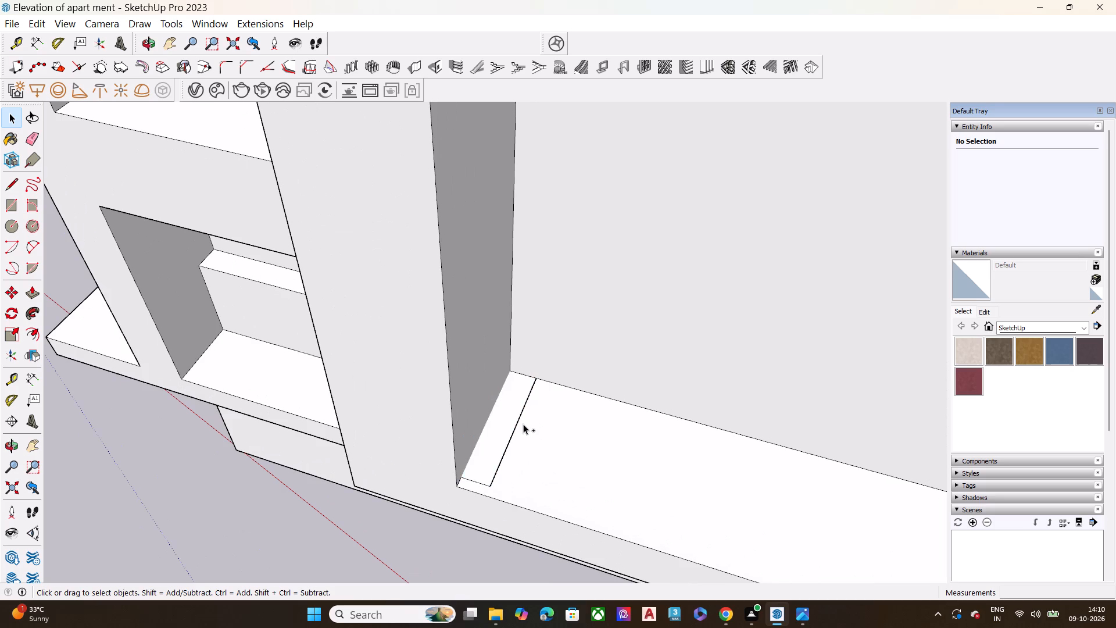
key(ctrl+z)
Examine how the large recess's bottom ledge is divided into faces and edges, and view the building's side.
scroll(394, 353, down, 8)
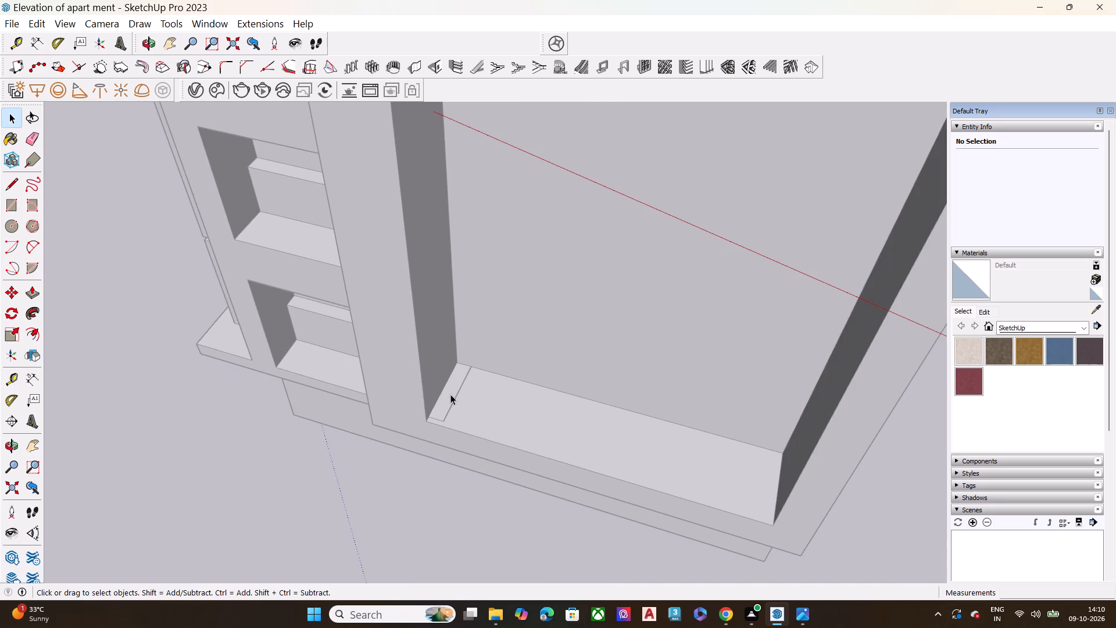
triple_click(456, 394)
double_click(457, 395)
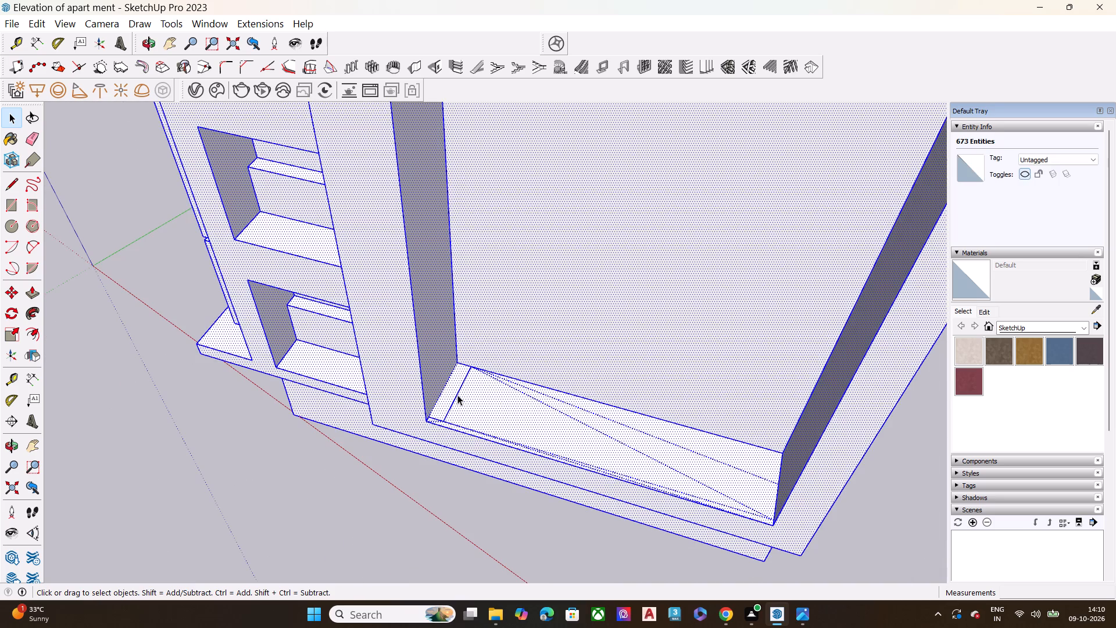
double_click(457, 395)
double_click(614, 418)
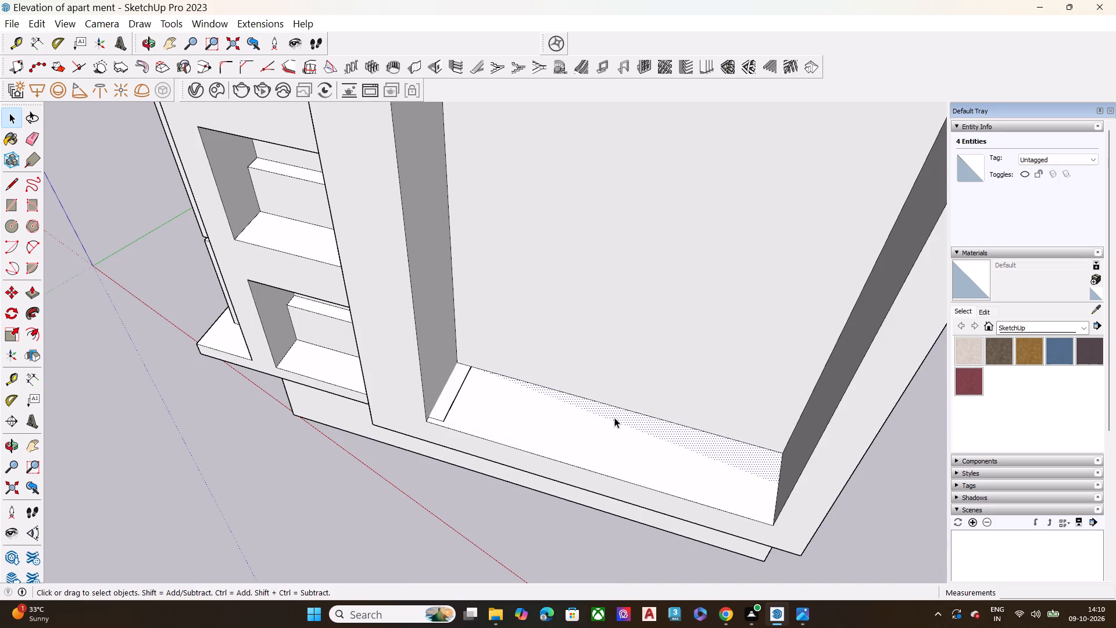
double_click(610, 430)
click(606, 437)
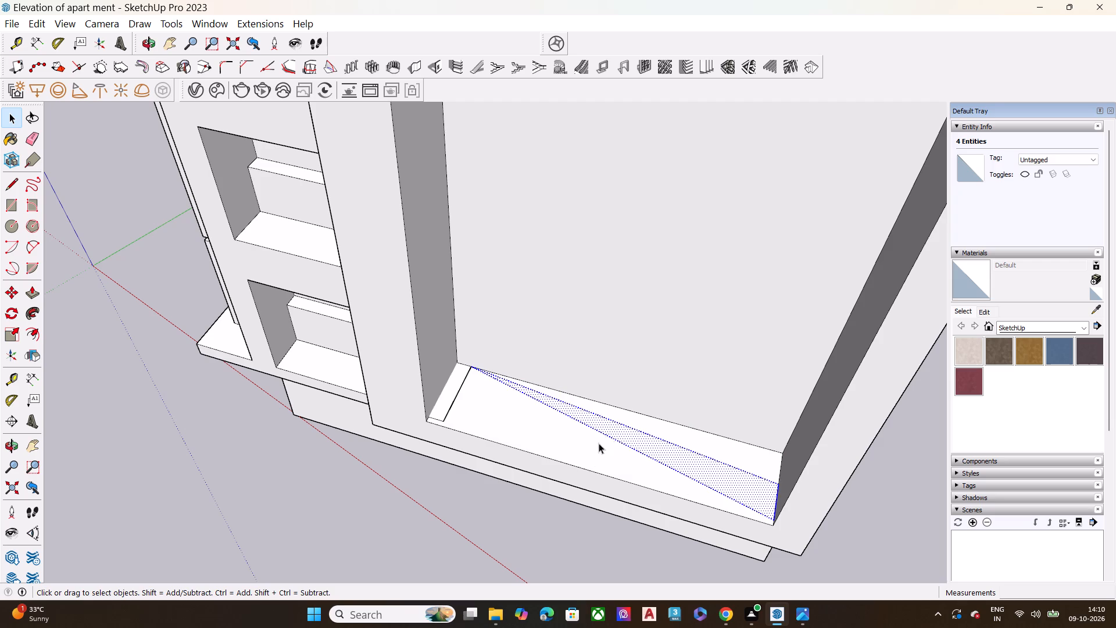
click(599, 443)
click(615, 435)
click(677, 443)
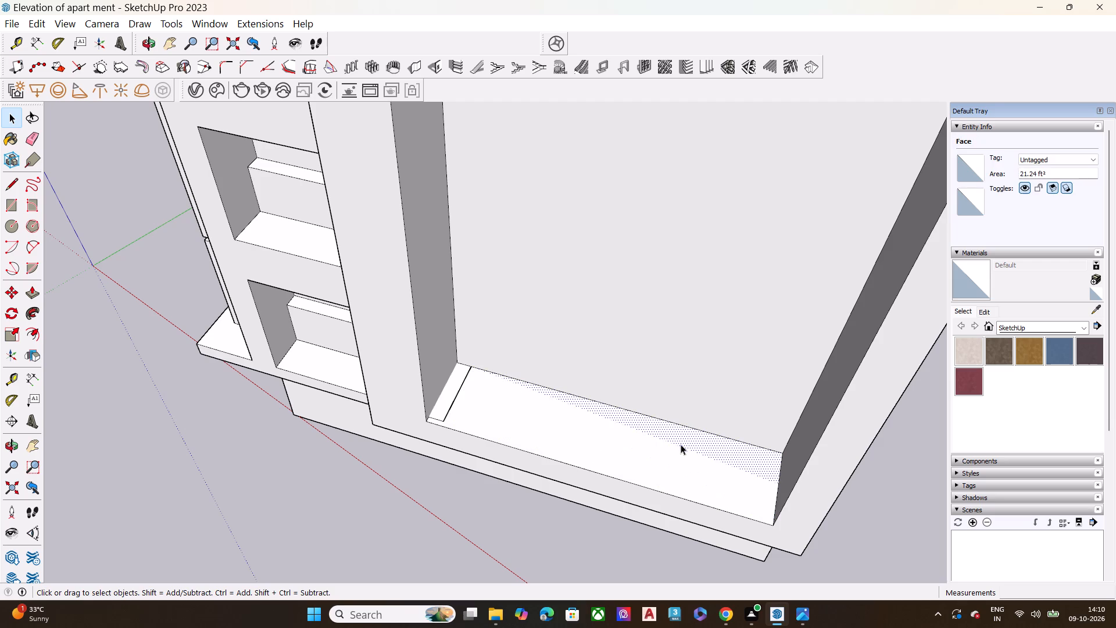
scroll(570, 405, down, 9)
middle_drag(579, 498, 524, 374)
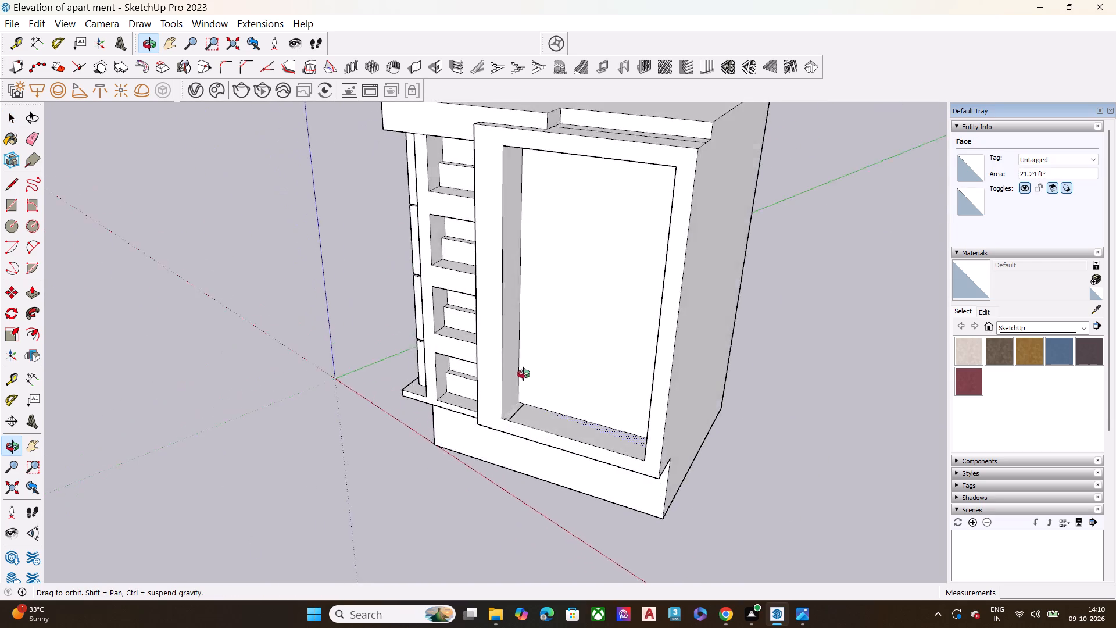
middle_drag(524, 374, 335, 367)
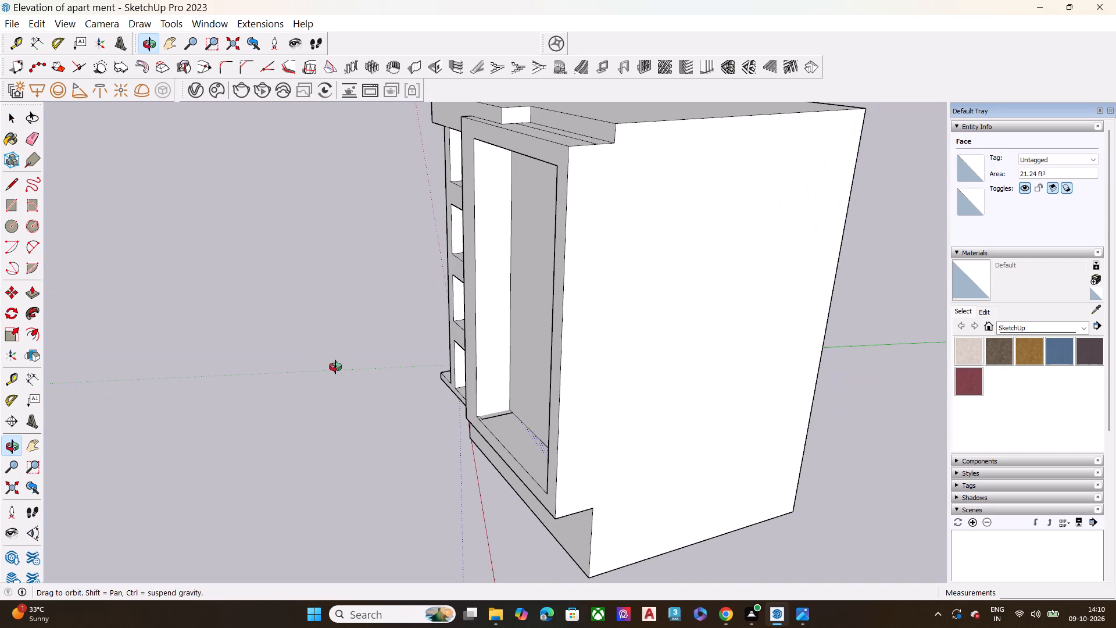
Delete the lengthwise edge dividing the recessed top surface above the large recess, at the roof notch.
middle_drag(335, 367, 382, 387)
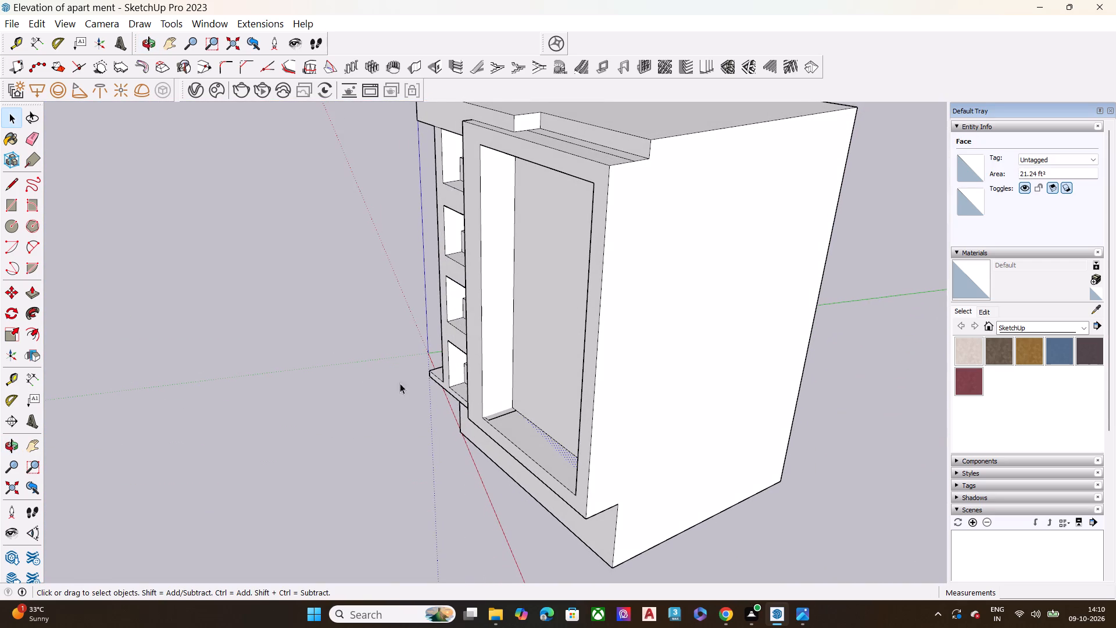
scroll(532, 374, down, 6)
middle_drag(555, 378, 456, 573)
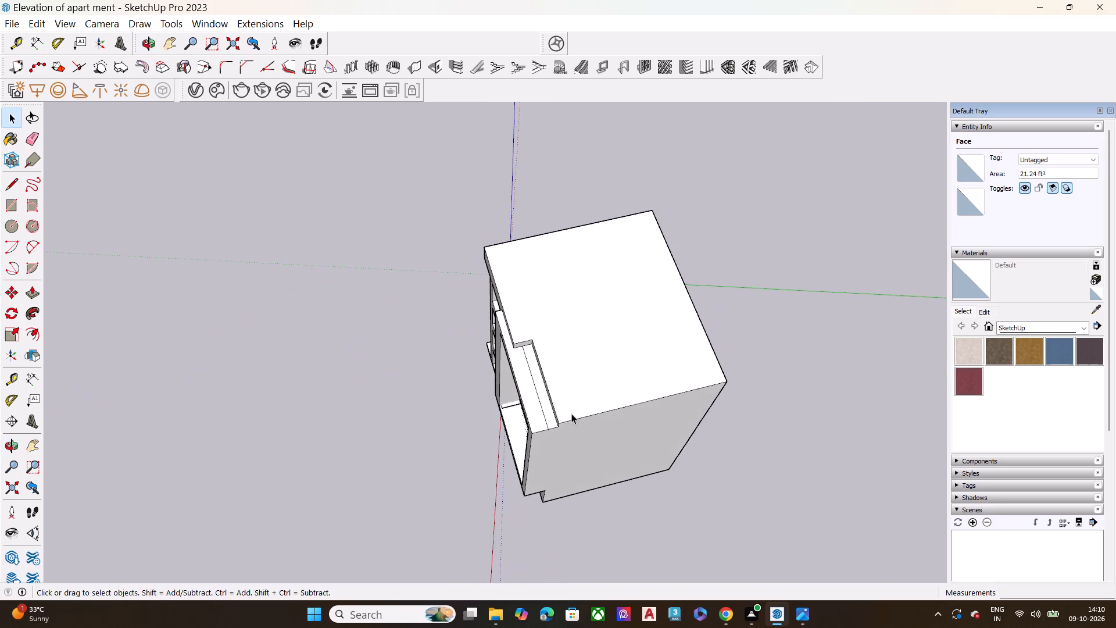
scroll(574, 408, up, 6)
click(515, 412)
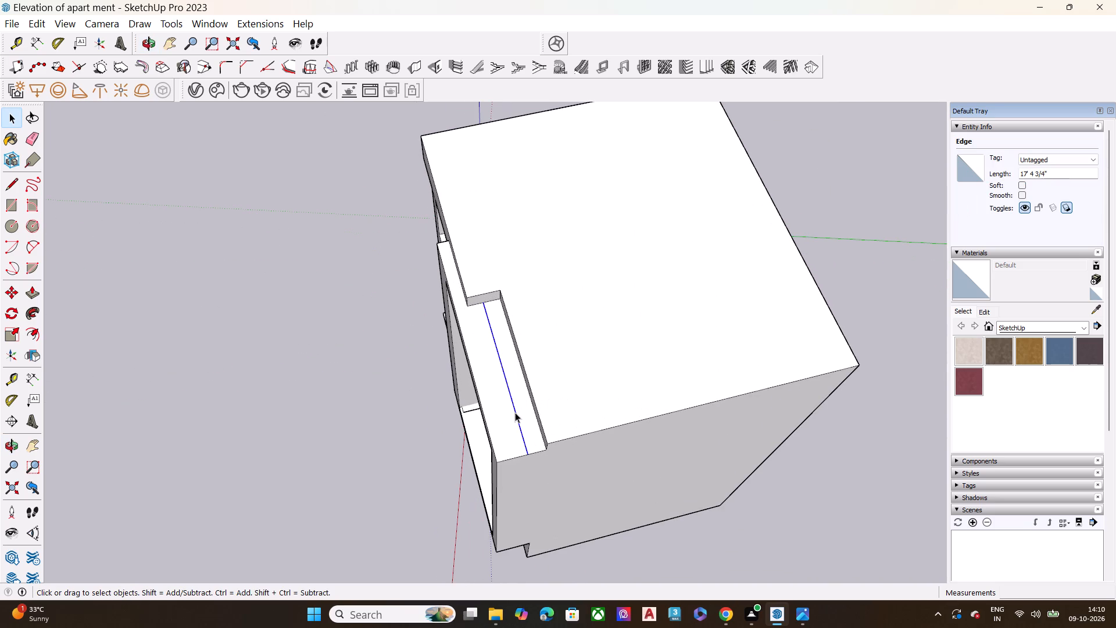
key(Delete)
Examine the building's facades, corner and underside from several angles.
scroll(515, 412, down, 6)
middle_drag(459, 500, 686, 259)
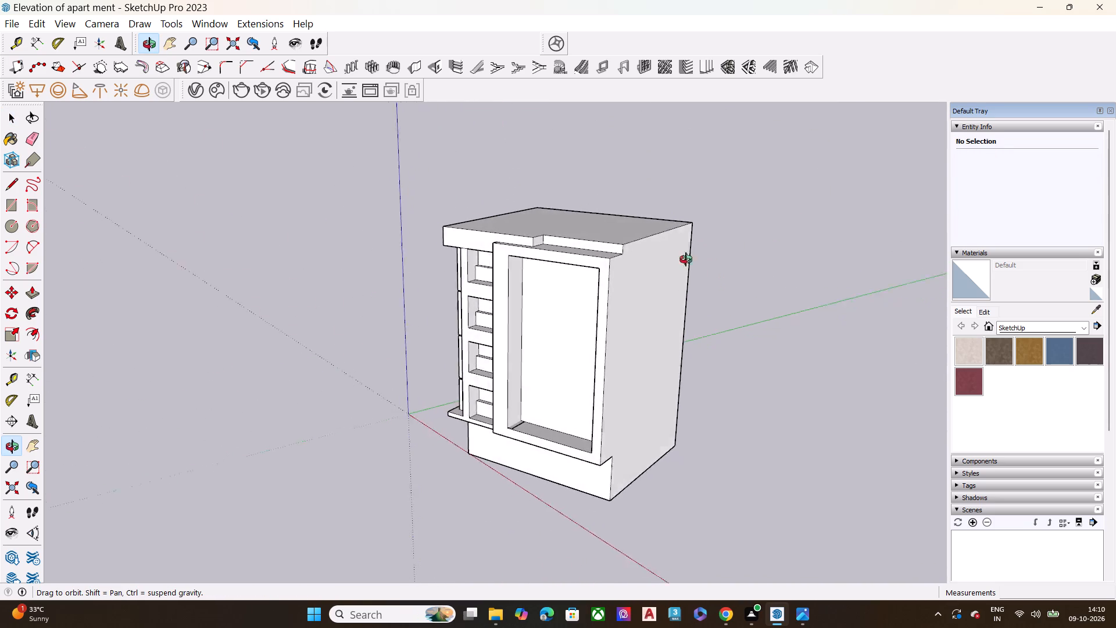
middle_drag(686, 259, 840, 249)
middle_drag(49, 460, 581, 322)
right_click(581, 338)
scroll(581, 338, up, 1)
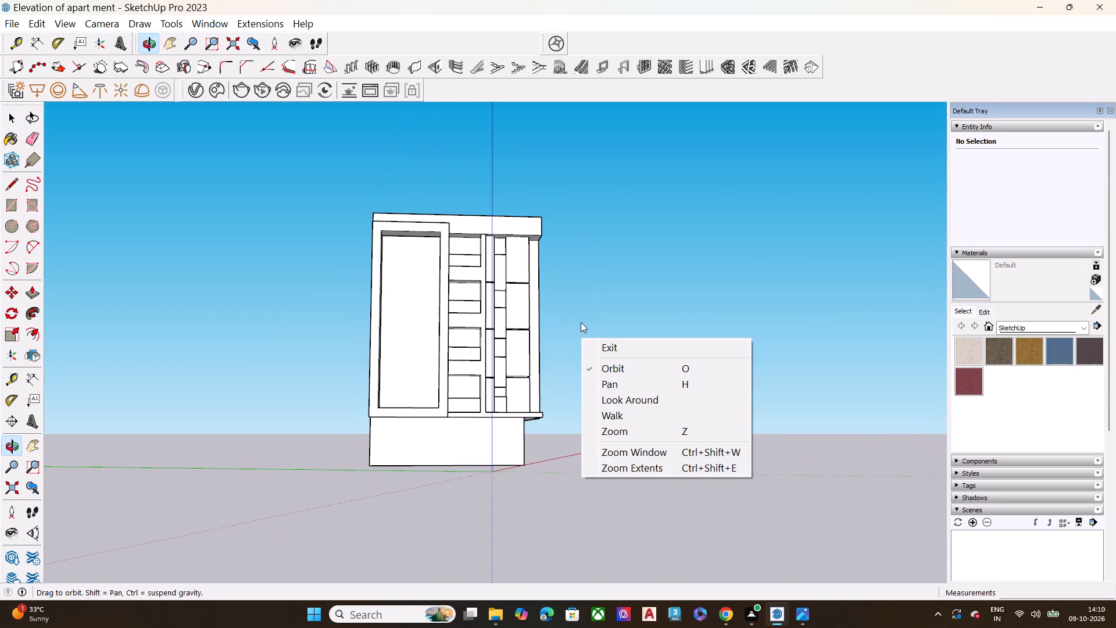
click(673, 316)
middle_drag(524, 520, 199, 481)
scroll(11, 543, up, 1)
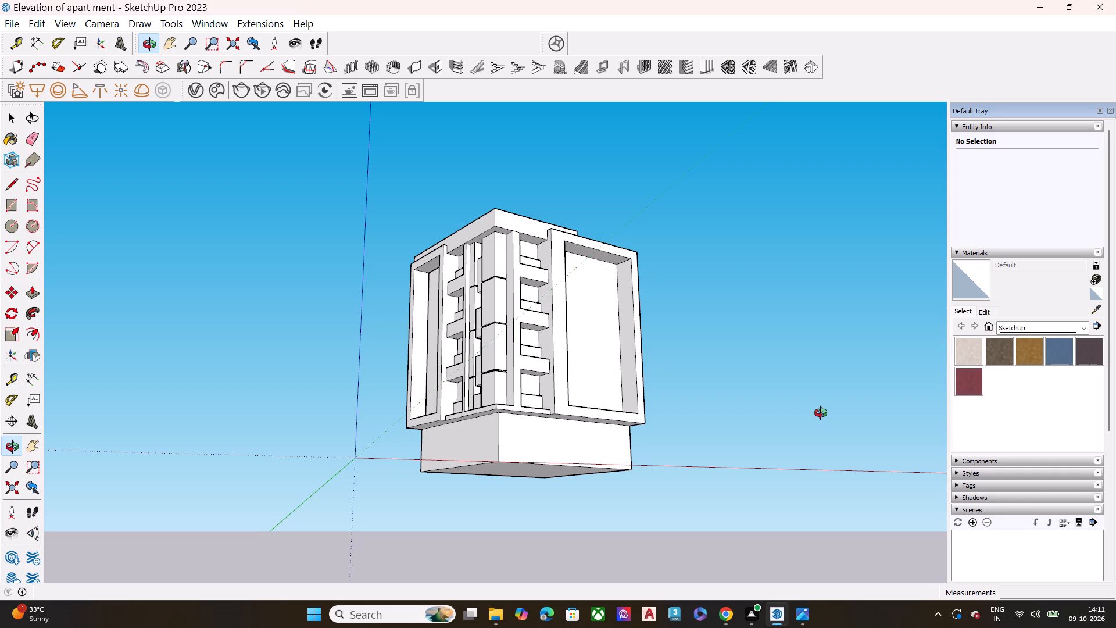
scroll(494, 463, up, 7)
middle_drag(573, 459, 578, 248)
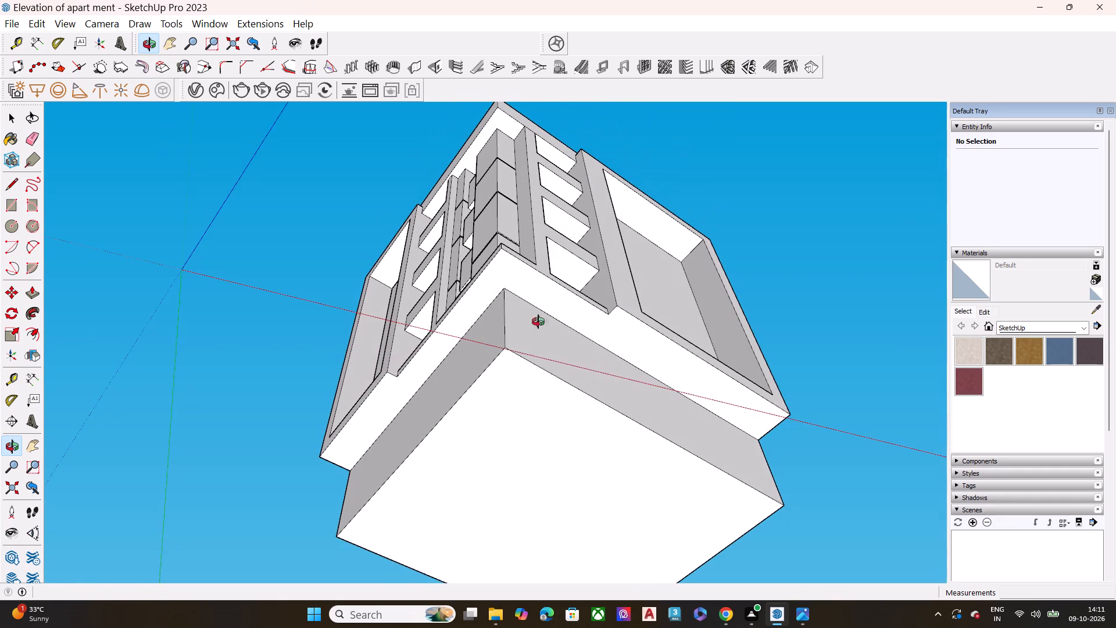
key(space)
scroll(482, 411, down, 6)
scroll(524, 387, up, 1)
middle_drag(524, 387, 822, 626)
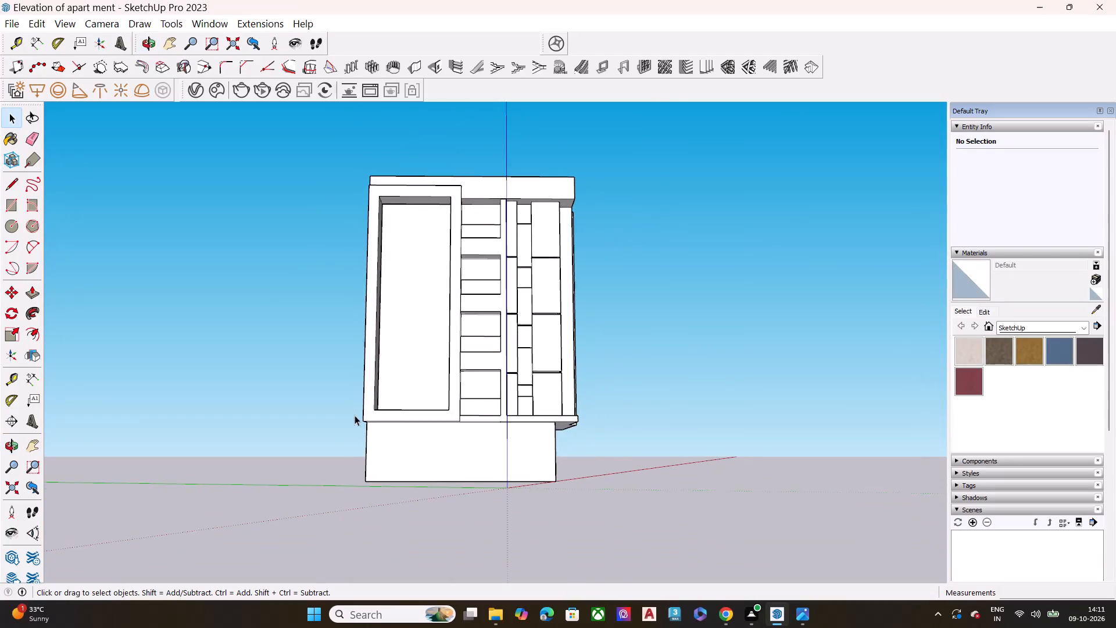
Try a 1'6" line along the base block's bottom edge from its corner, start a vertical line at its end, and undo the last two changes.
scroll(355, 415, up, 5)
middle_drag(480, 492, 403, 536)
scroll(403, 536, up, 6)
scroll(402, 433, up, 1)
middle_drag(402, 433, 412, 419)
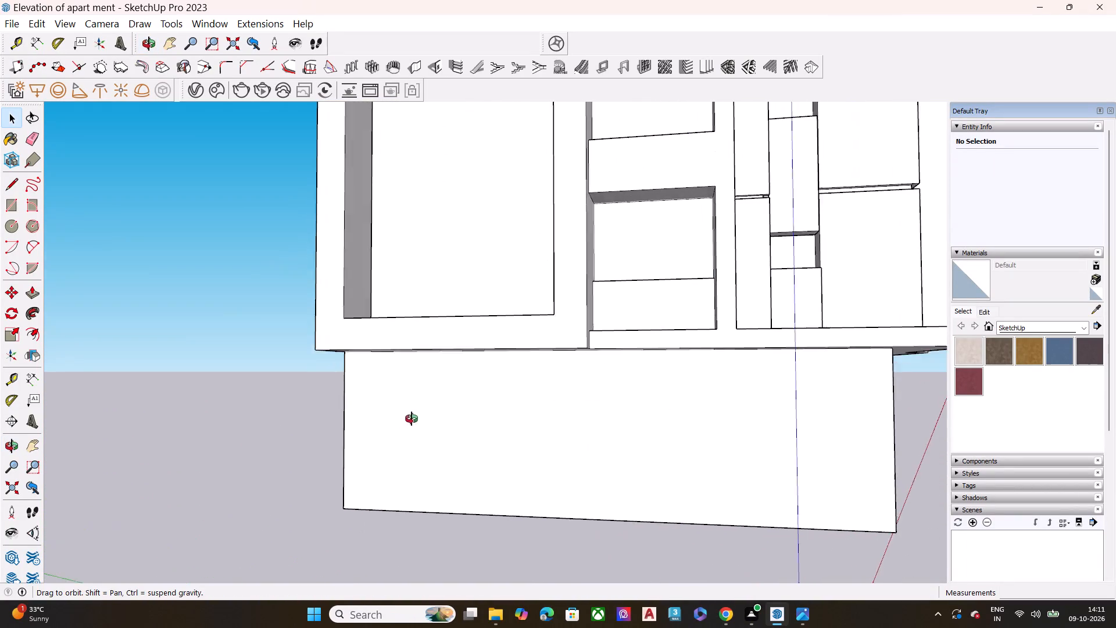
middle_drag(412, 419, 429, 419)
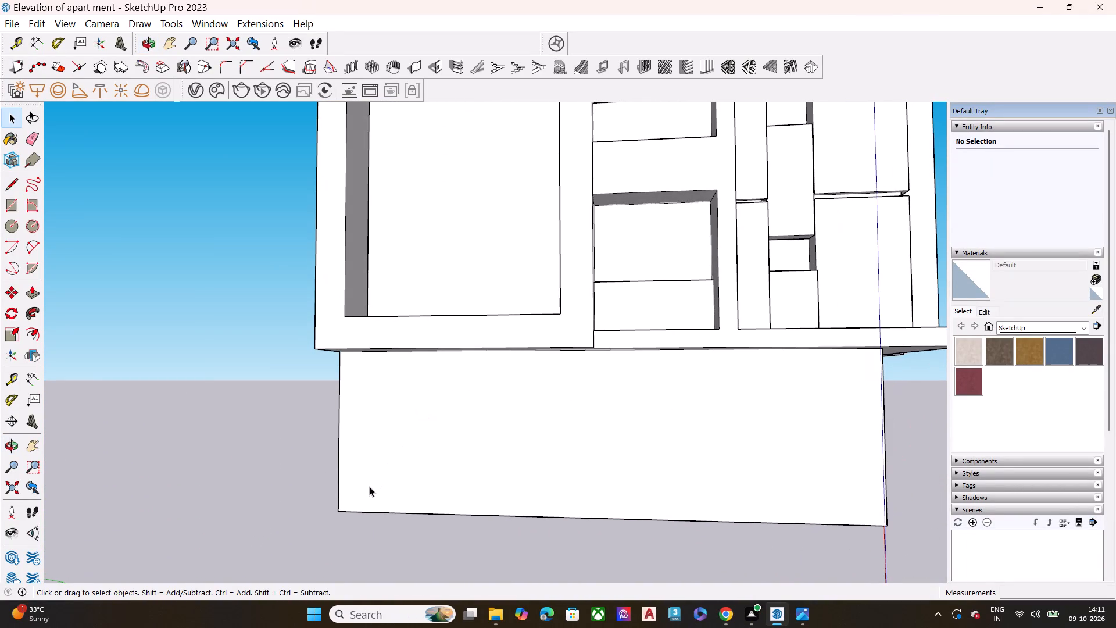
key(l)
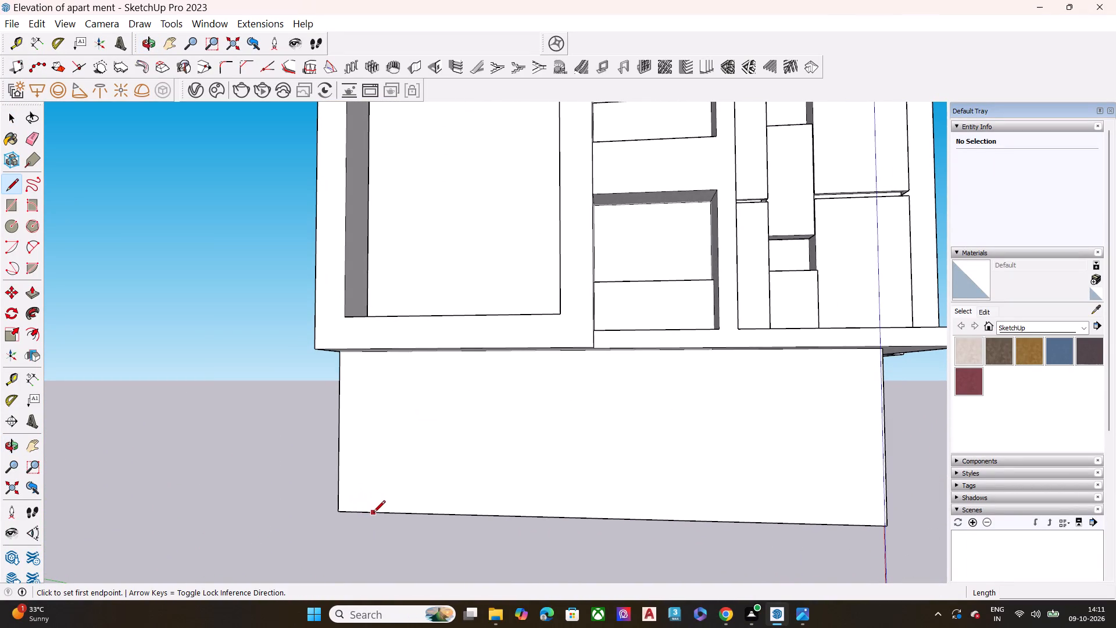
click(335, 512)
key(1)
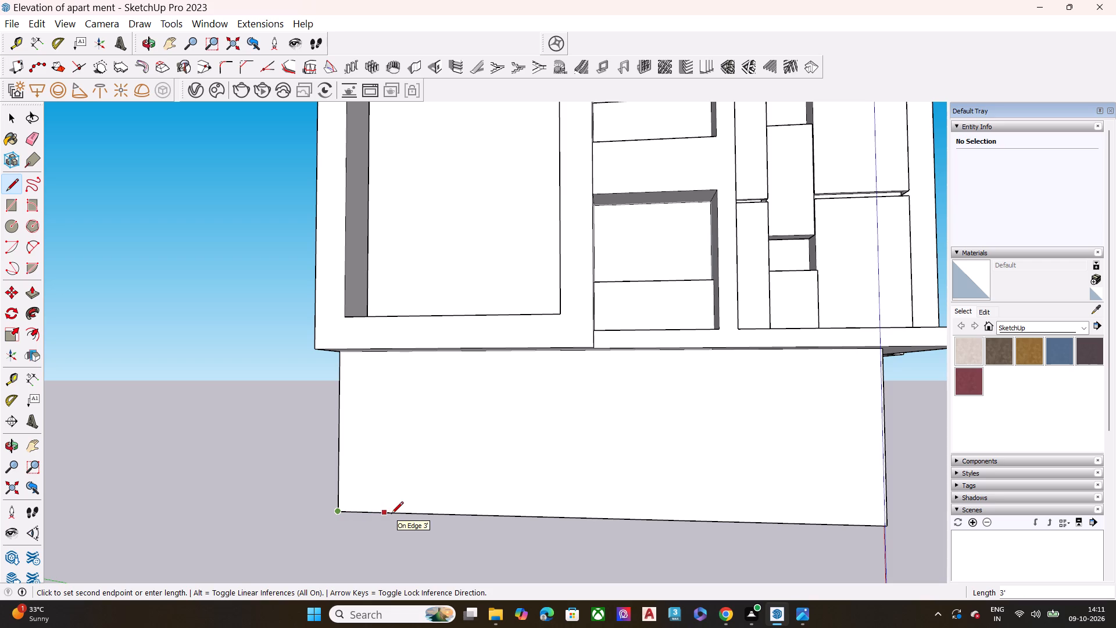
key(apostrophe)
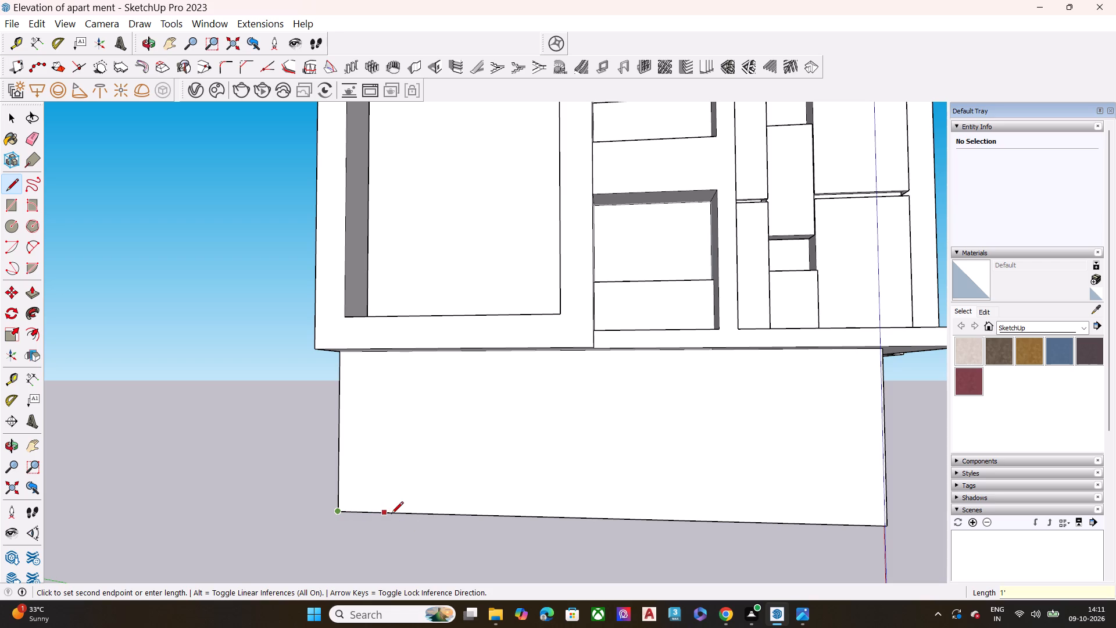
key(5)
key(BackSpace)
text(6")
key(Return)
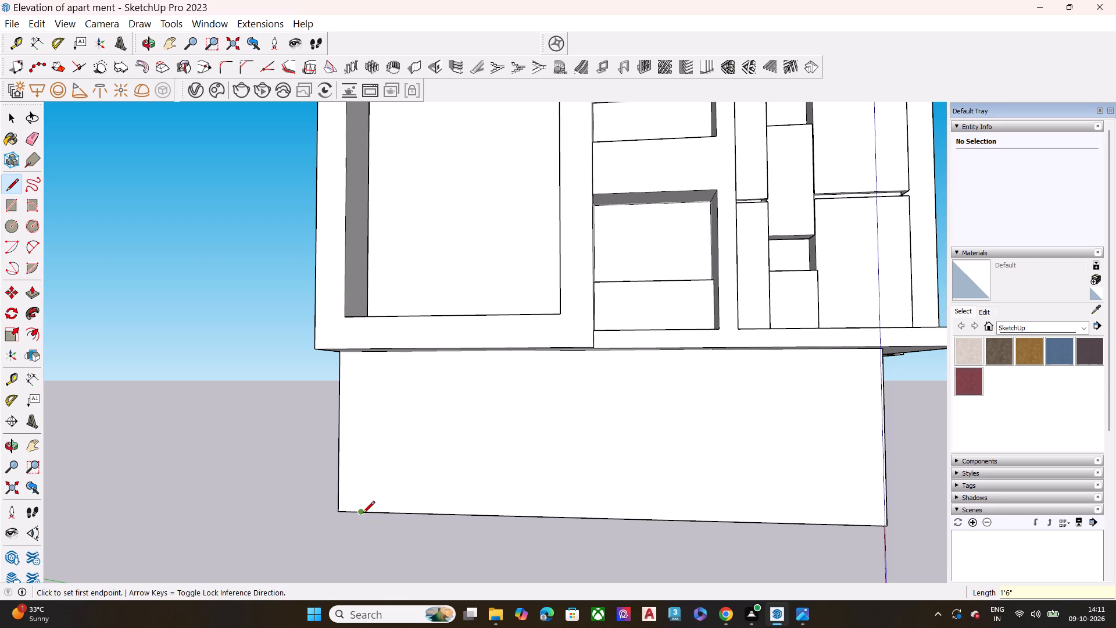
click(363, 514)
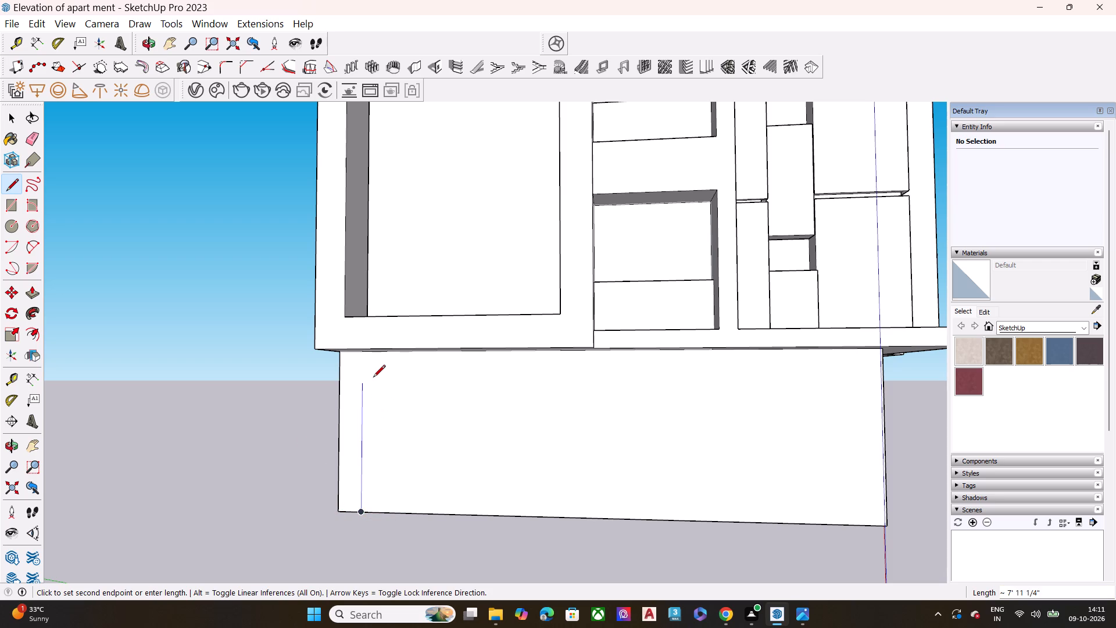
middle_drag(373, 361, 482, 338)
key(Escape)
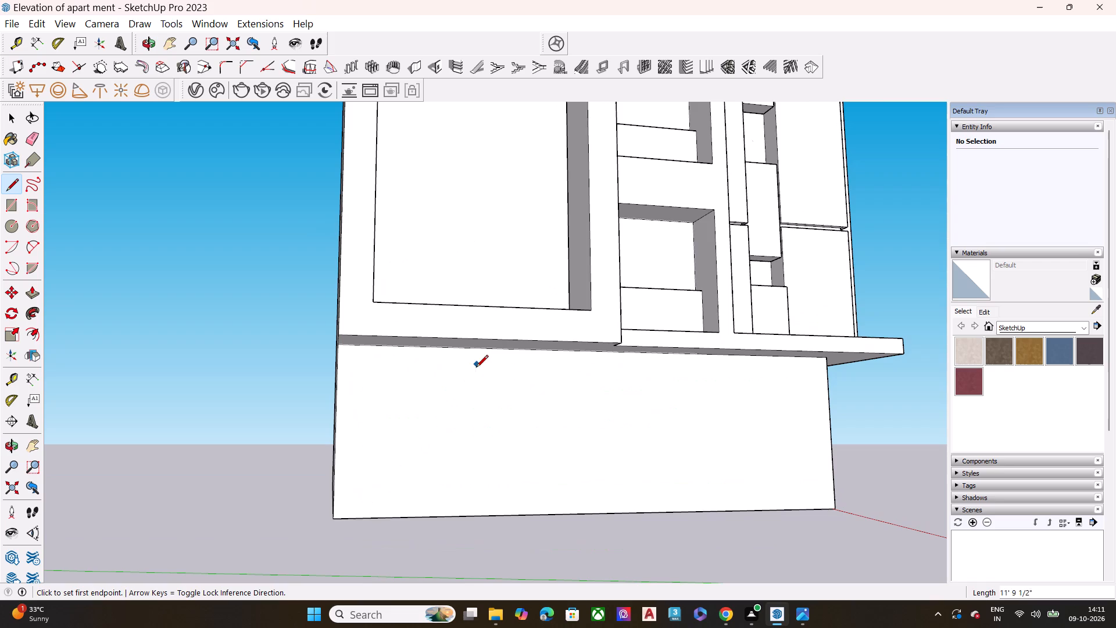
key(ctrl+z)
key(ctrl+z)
Examine how the base block sits beneath the overhanging facade on both sides of the building.
scroll(657, 496, down, 4)
middle_drag(733, 494, 75, 536)
middle_drag(463, 449, 669, 540)
key(space)
scroll(427, 474, down, 4)
scroll(424, 481, up, 1)
scroll(424, 484, down, 2)
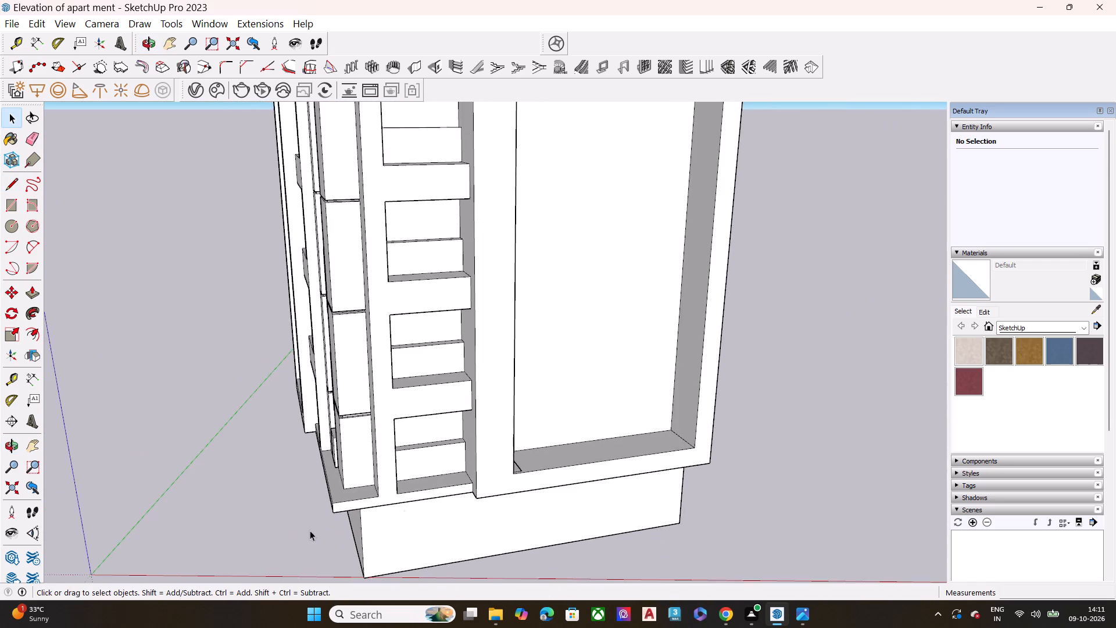
middle_drag(313, 523, 770, 411)
scroll(301, 432, down, 6)
middle_drag(468, 453, 468, 505)
scroll(300, 524, up, 6)
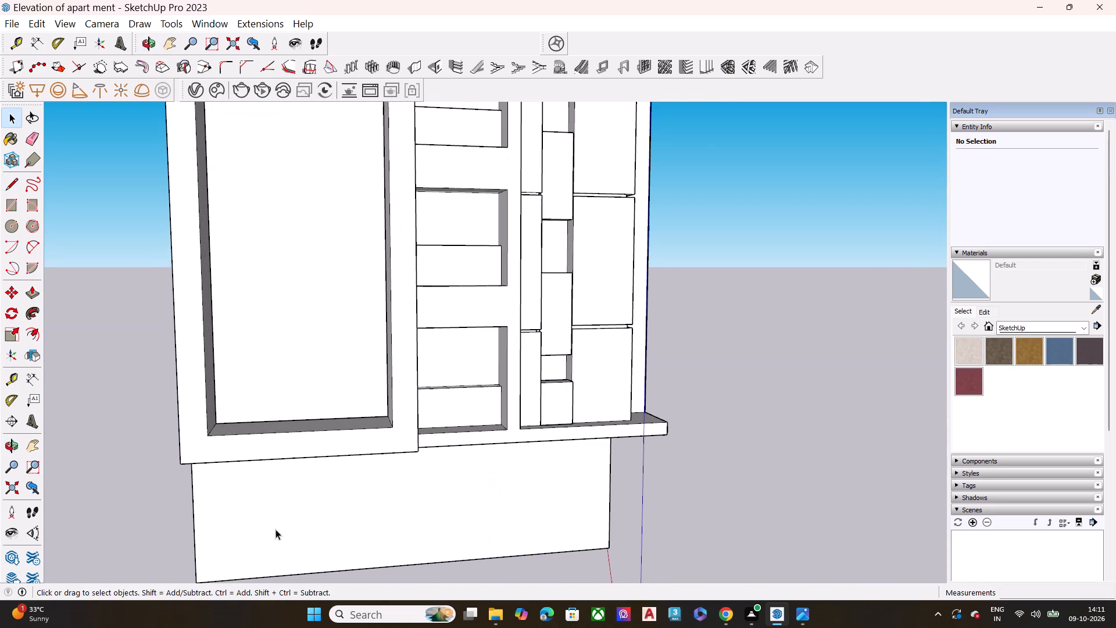
scroll(349, 456, up, 1)
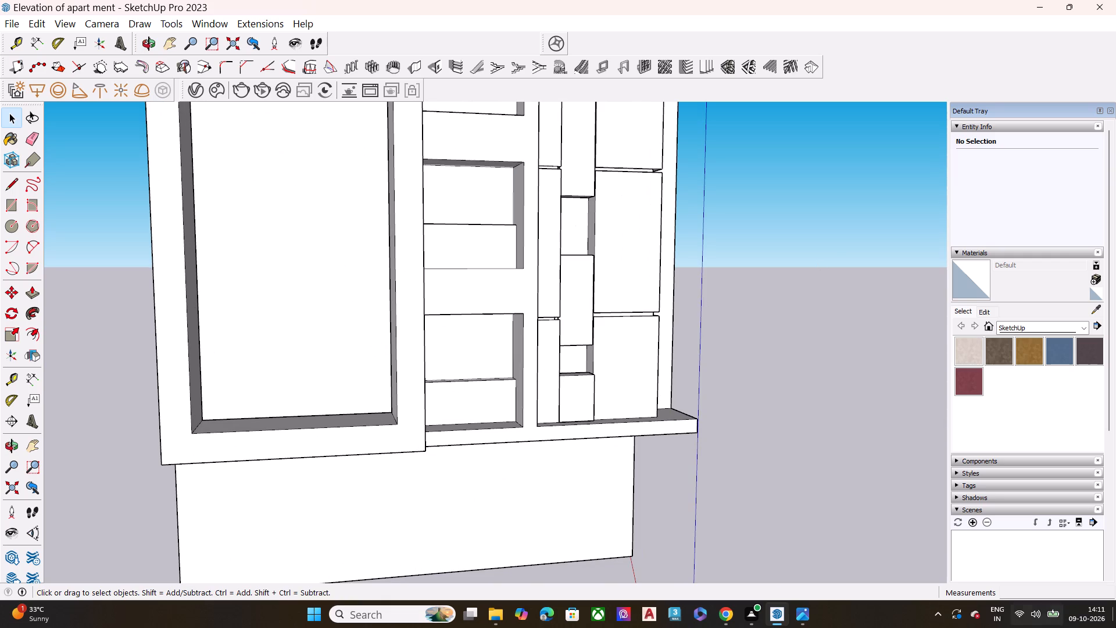
scroll(770, 590, down, 2)
scroll(829, 457, down, 4)
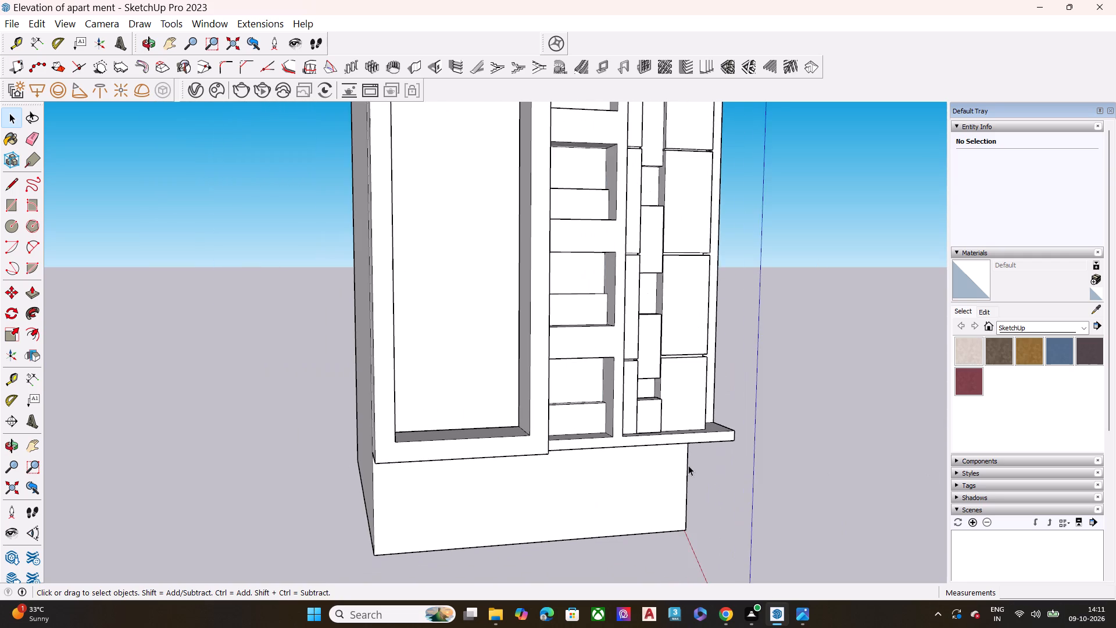
scroll(867, 497, down, 1)
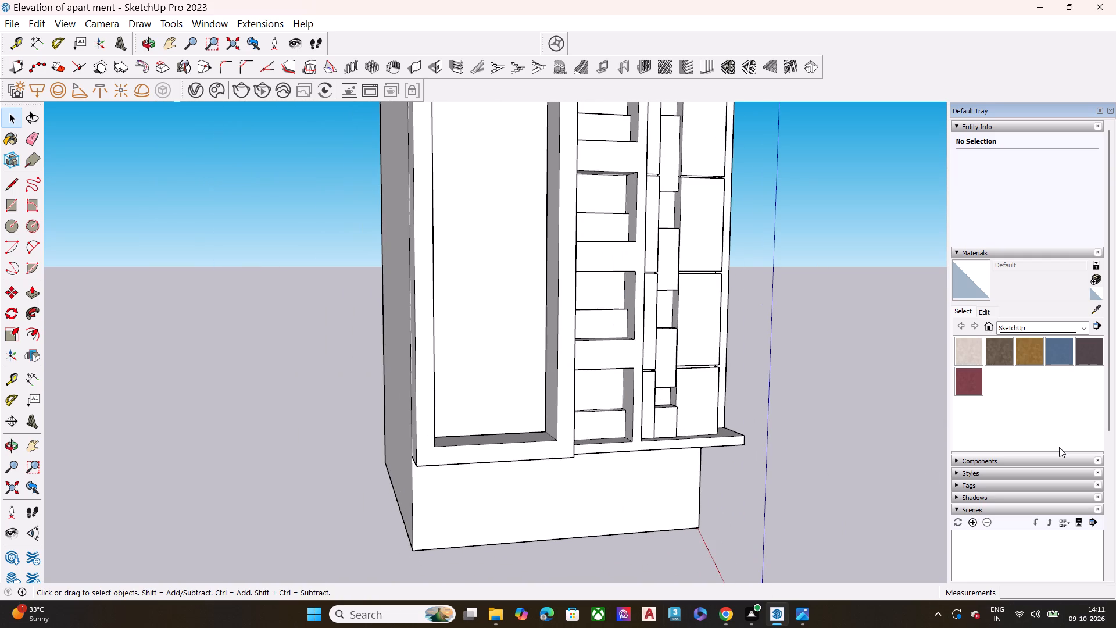
scroll(591, 413, down, 6)
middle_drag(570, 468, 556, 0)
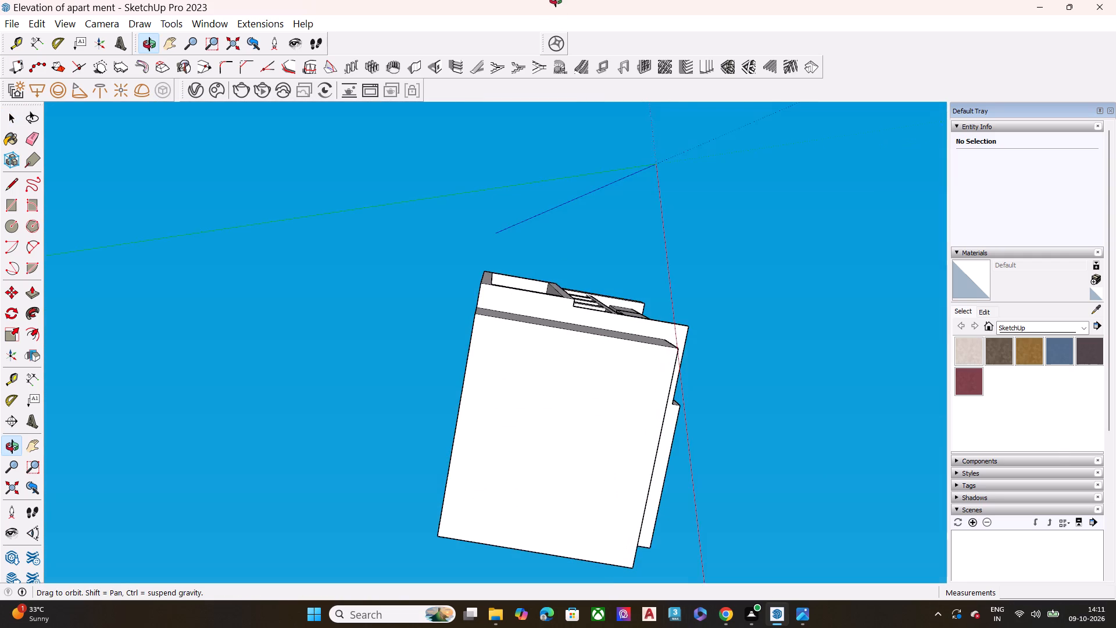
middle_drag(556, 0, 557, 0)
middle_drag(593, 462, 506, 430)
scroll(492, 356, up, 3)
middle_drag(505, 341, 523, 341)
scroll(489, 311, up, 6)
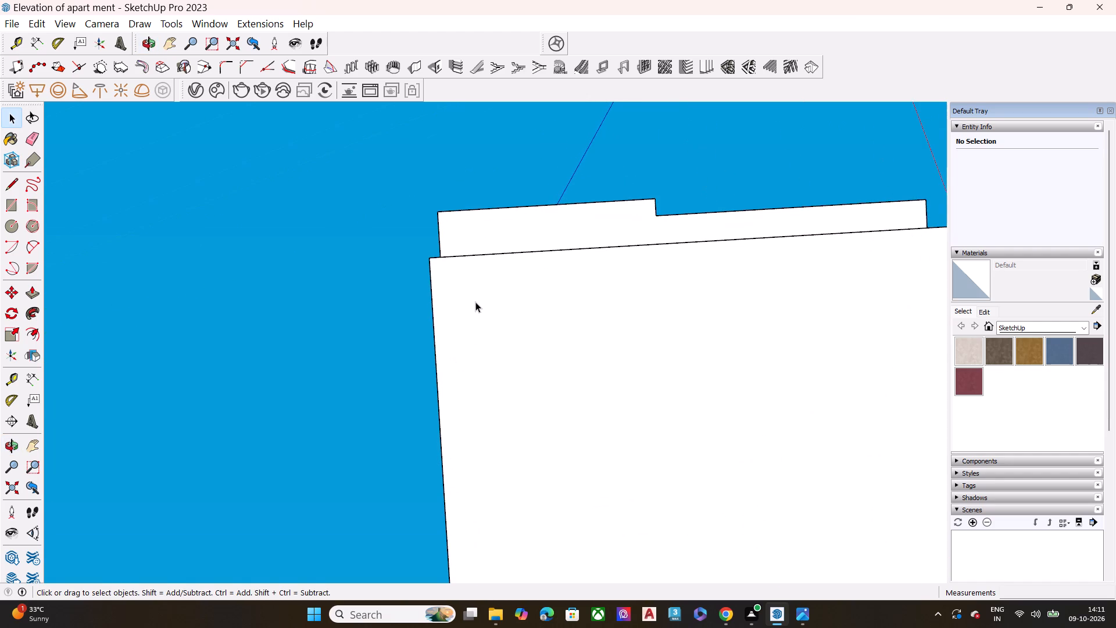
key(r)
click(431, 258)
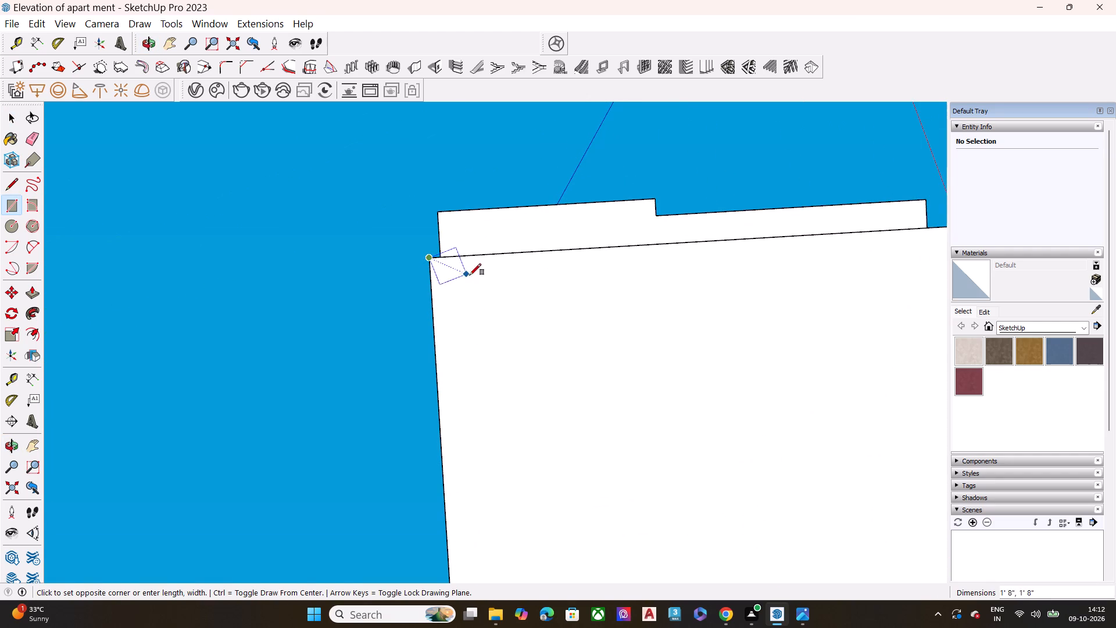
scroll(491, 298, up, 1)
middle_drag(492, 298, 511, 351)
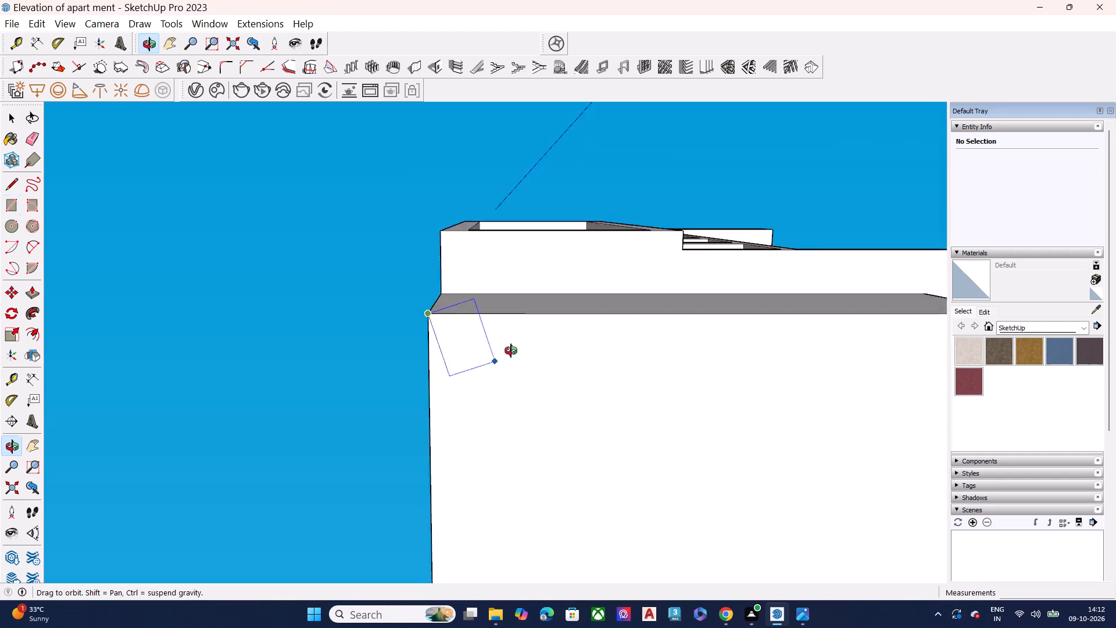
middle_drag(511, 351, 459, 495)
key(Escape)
Examine the whole building's roof, corner and facades, comparing both sides.
scroll(443, 330, down, 4)
scroll(444, 330, up, 1)
scroll(448, 331, down, 3)
scroll(710, 325, up, 1)
middle_drag(709, 325, 693, 412)
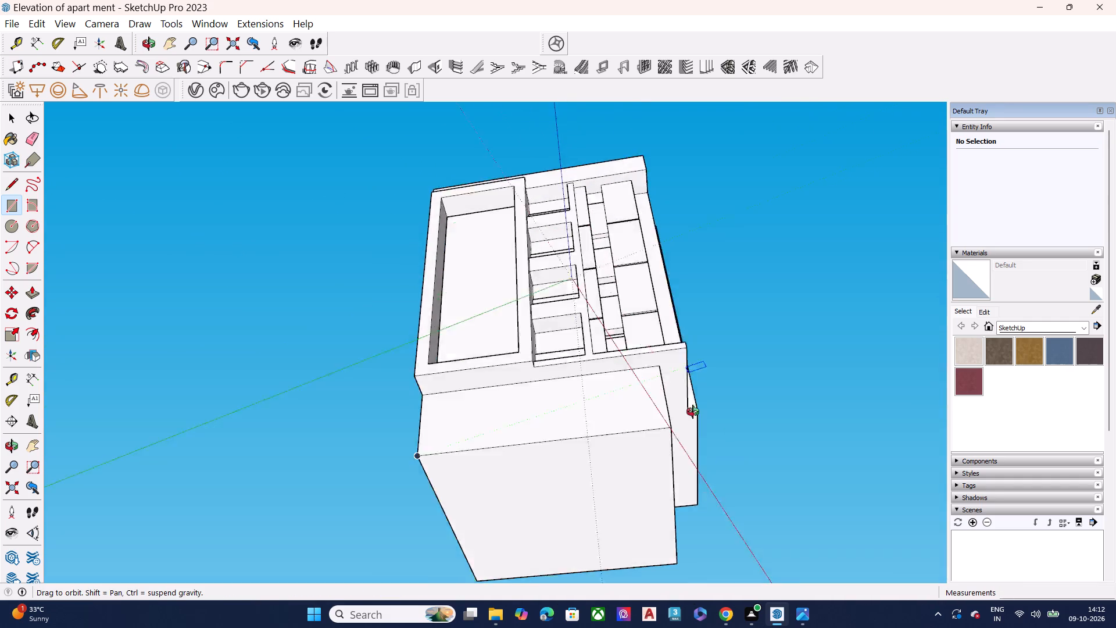
middle_drag(693, 412, 468, 497)
key(space)
scroll(622, 205, down, 1)
scroll(622, 205, up, 1)
scroll(622, 205, down, 5)
middle_drag(632, 166, 620, 394)
scroll(632, 180, down, 1)
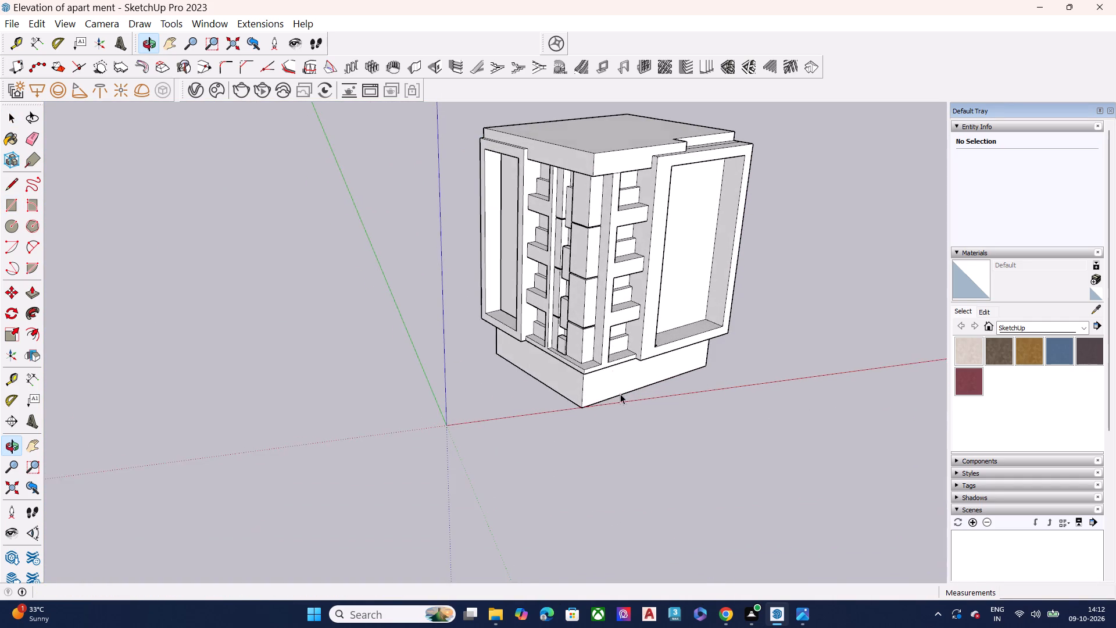
scroll(507, 262, up, 7)
scroll(507, 262, down, 9)
middle_drag(825, 261, 648, 281)
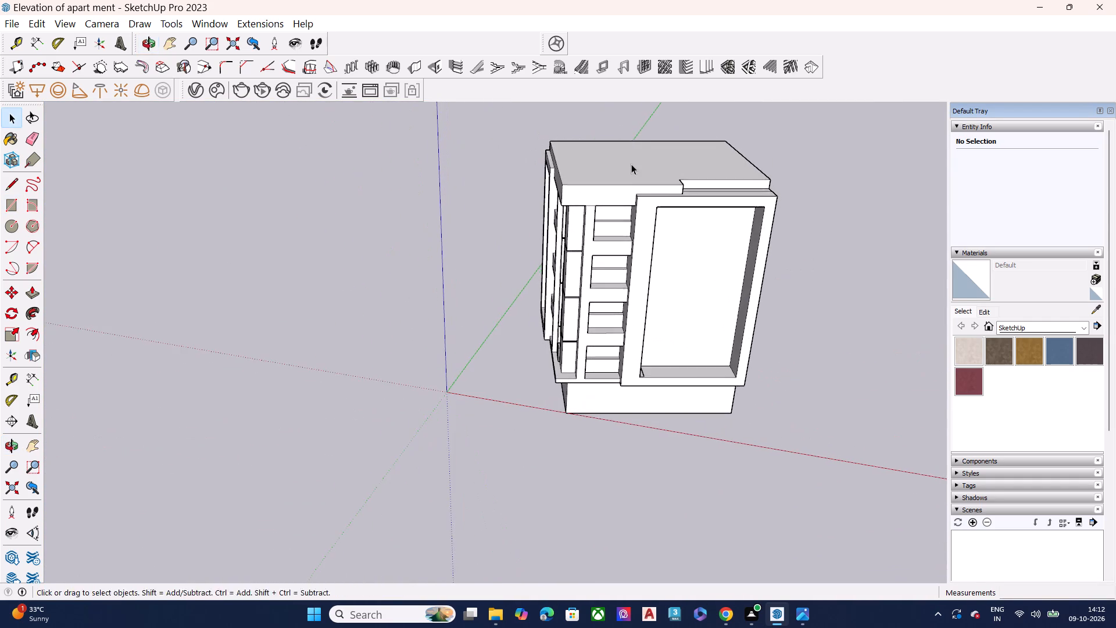
middle_drag(636, 130, 632, 302)
scroll(632, 215, up, 1)
middle_drag(631, 213, 592, 23)
scroll(593, 23, down, 1)
middle_drag(584, 454, 601, 337)
Select all of the building's geometry, including its connected faces and edges.
drag(485, 141, 585, 150)
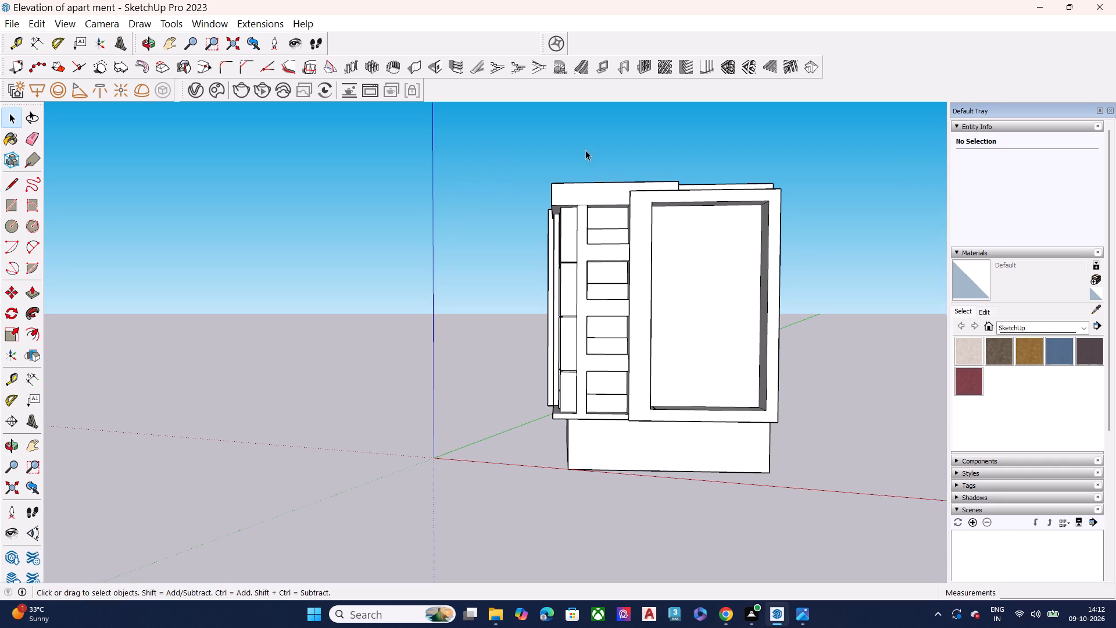
drag(585, 150, 829, 516)
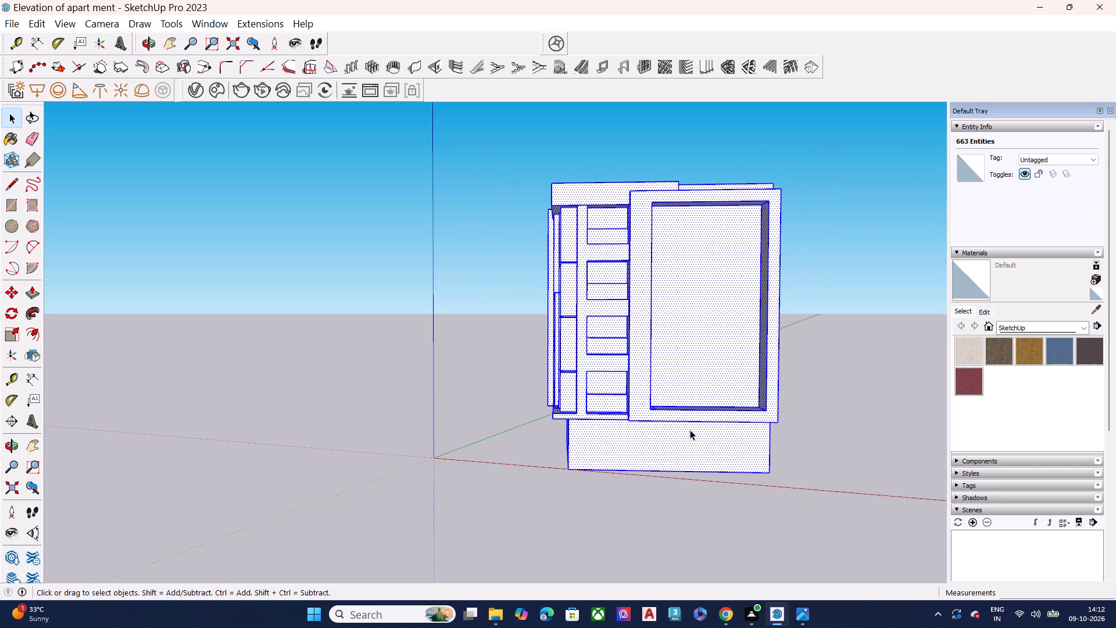
middle_drag(671, 421, 1115, 419)
middle_drag(448, 390, 614, 384)
triple_click(456, 356)
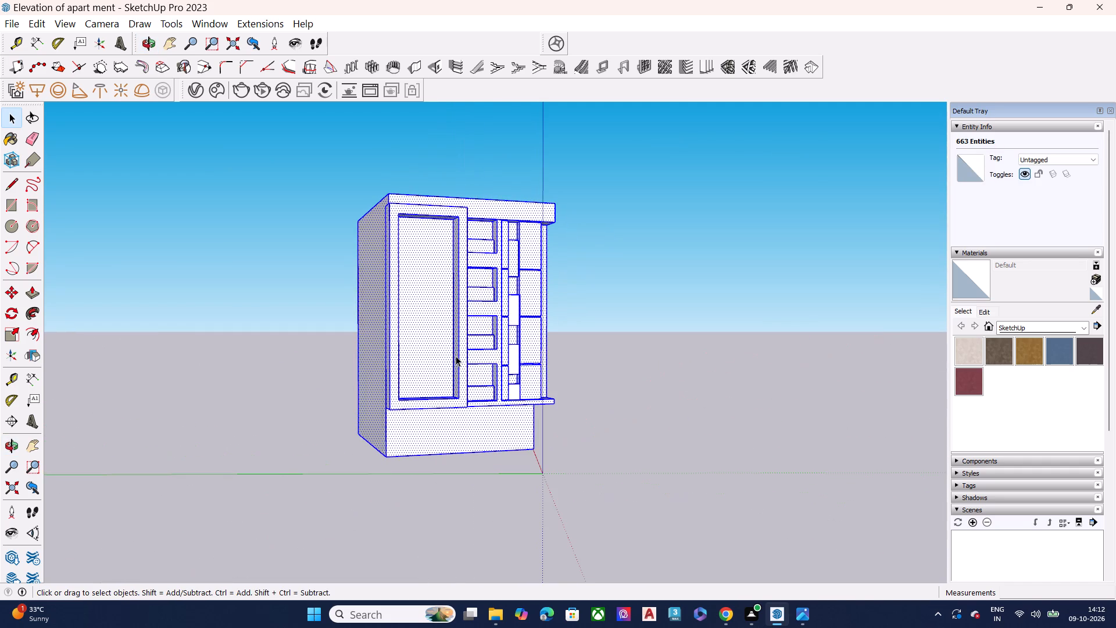
click(456, 356)
triple_click(438, 356)
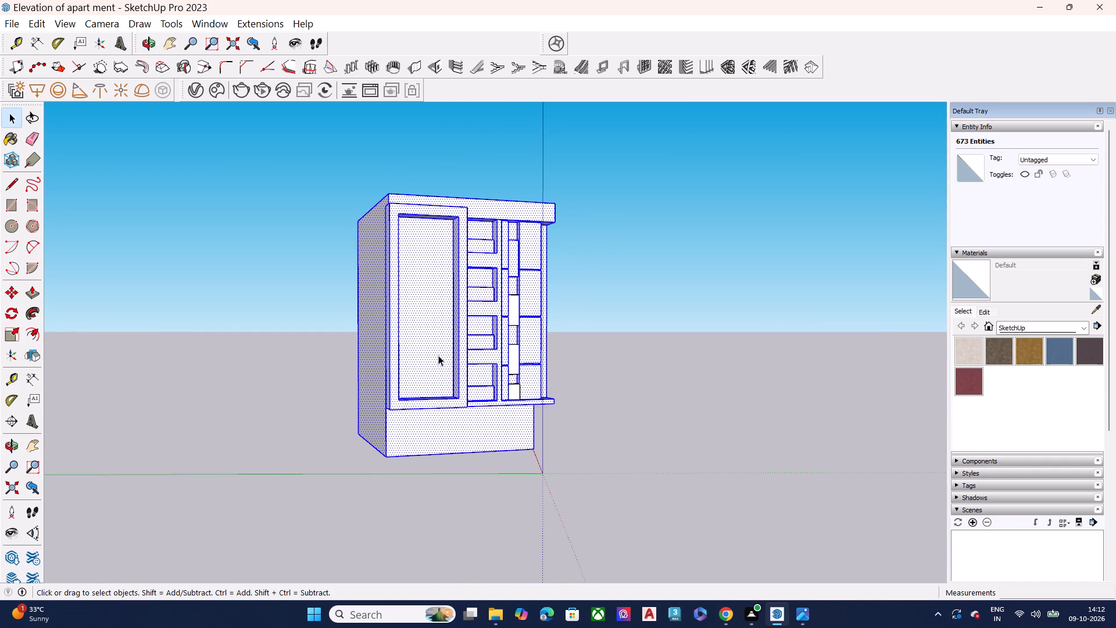
click(438, 355)
triple_click(437, 355)
middle_click(0, 627)
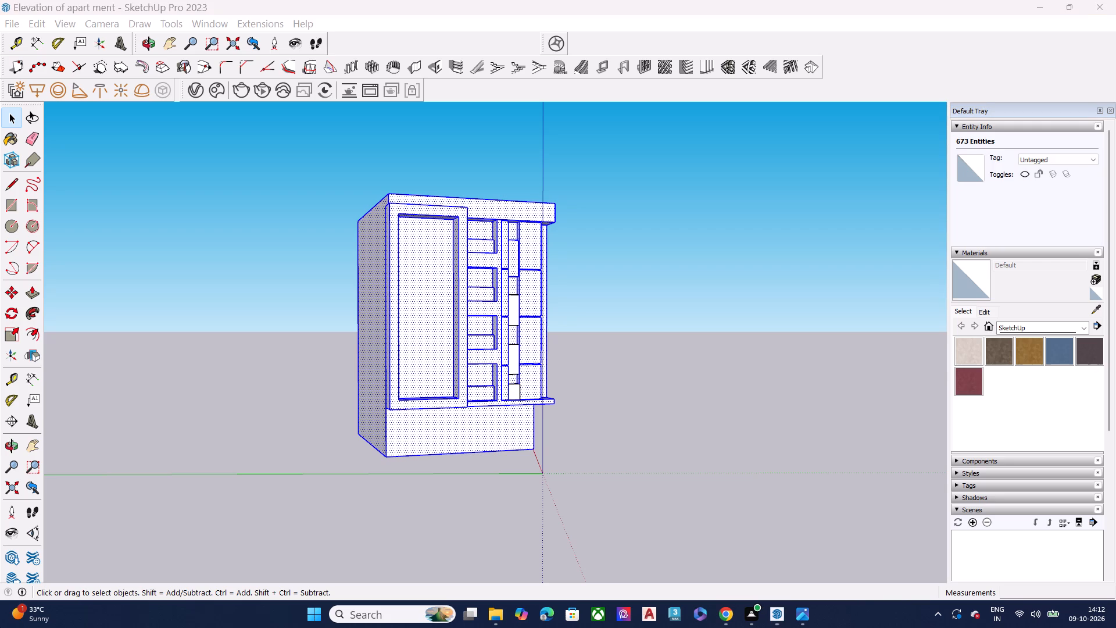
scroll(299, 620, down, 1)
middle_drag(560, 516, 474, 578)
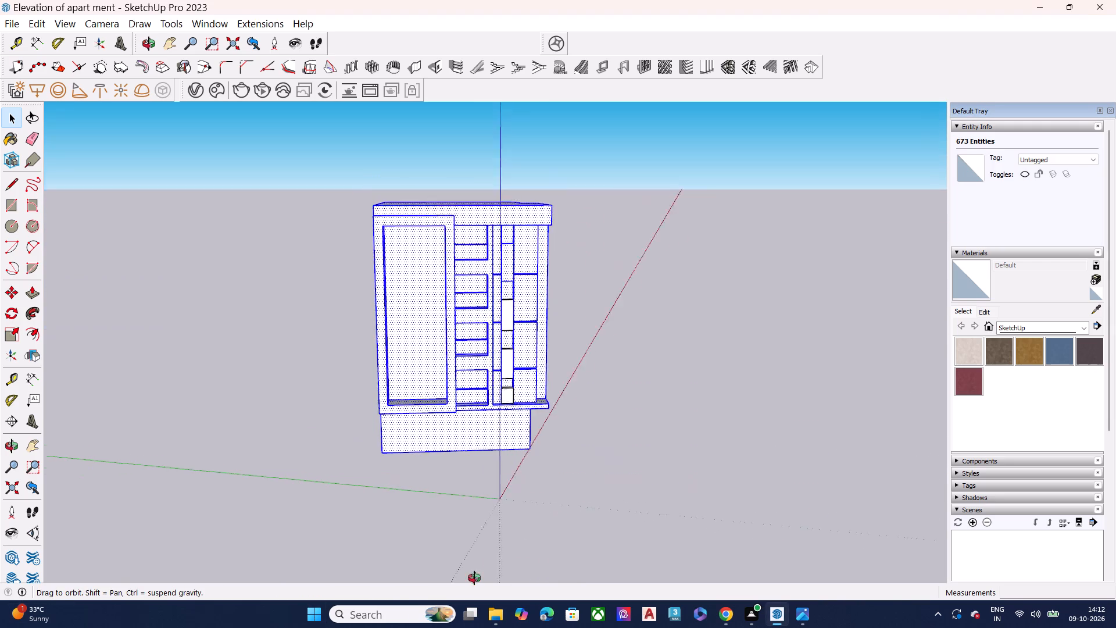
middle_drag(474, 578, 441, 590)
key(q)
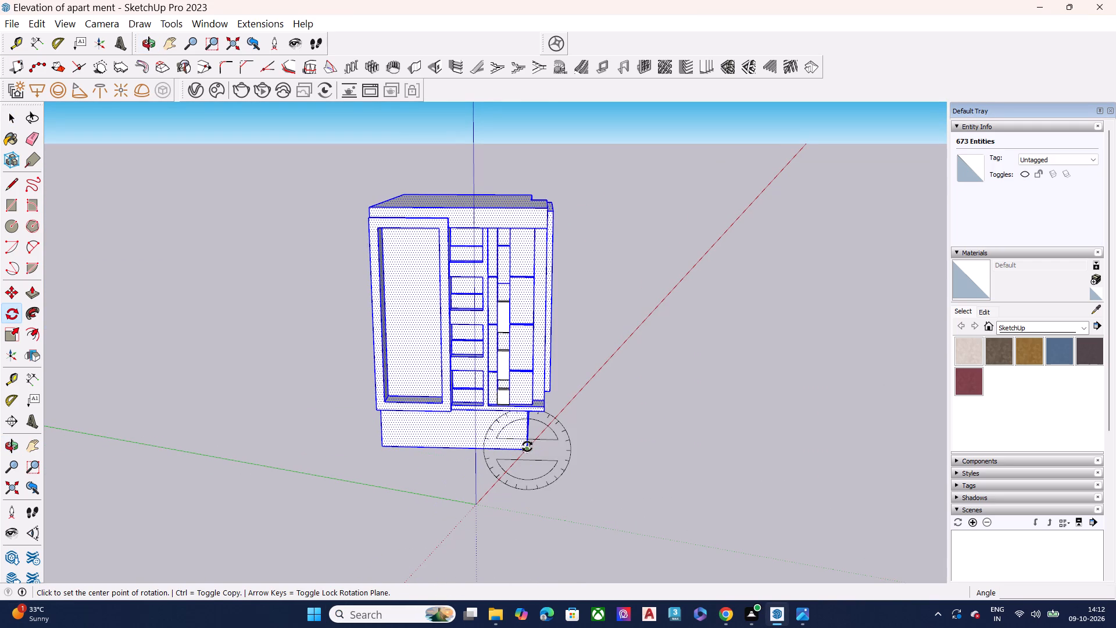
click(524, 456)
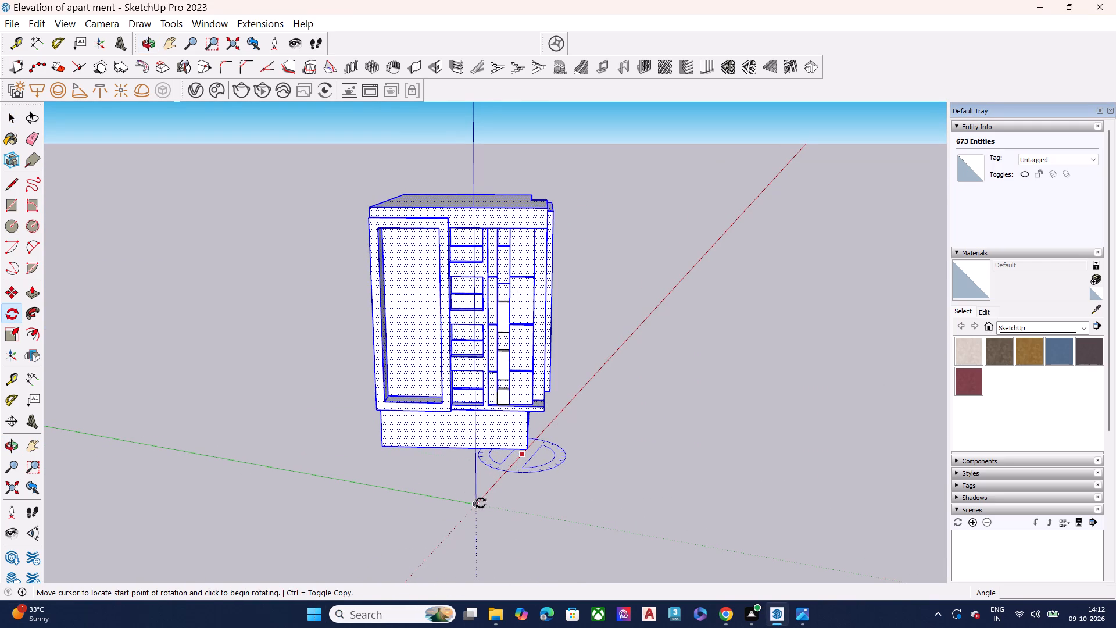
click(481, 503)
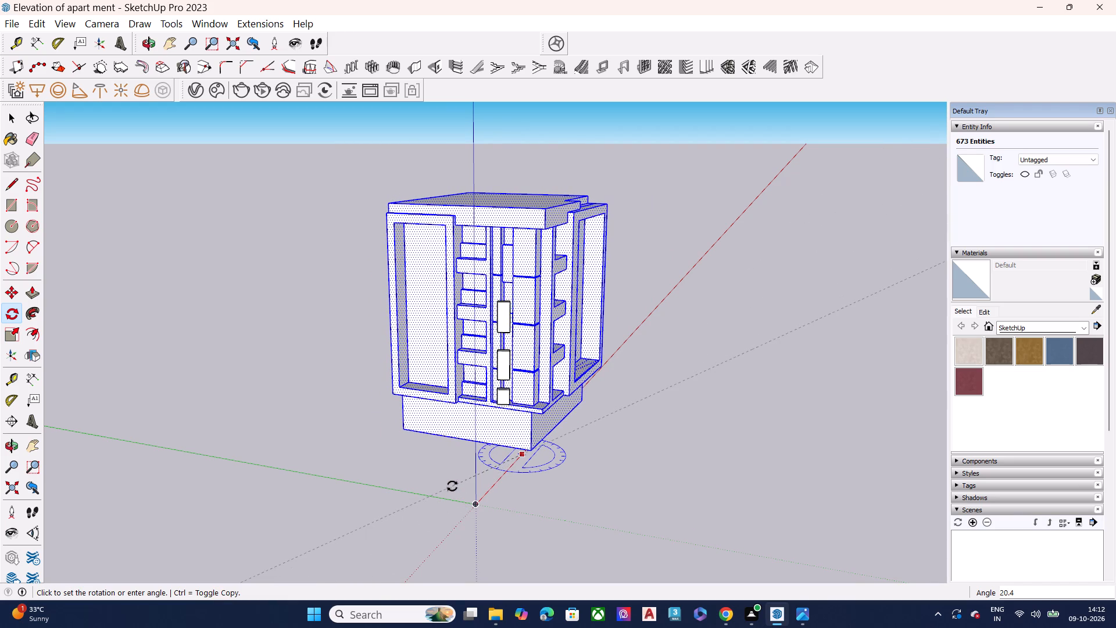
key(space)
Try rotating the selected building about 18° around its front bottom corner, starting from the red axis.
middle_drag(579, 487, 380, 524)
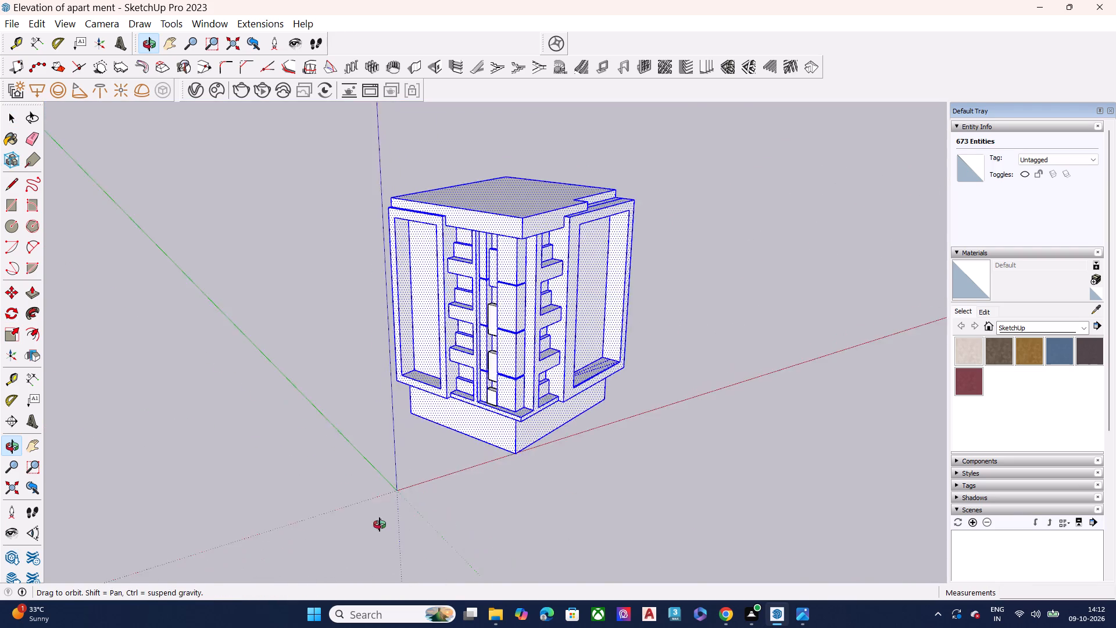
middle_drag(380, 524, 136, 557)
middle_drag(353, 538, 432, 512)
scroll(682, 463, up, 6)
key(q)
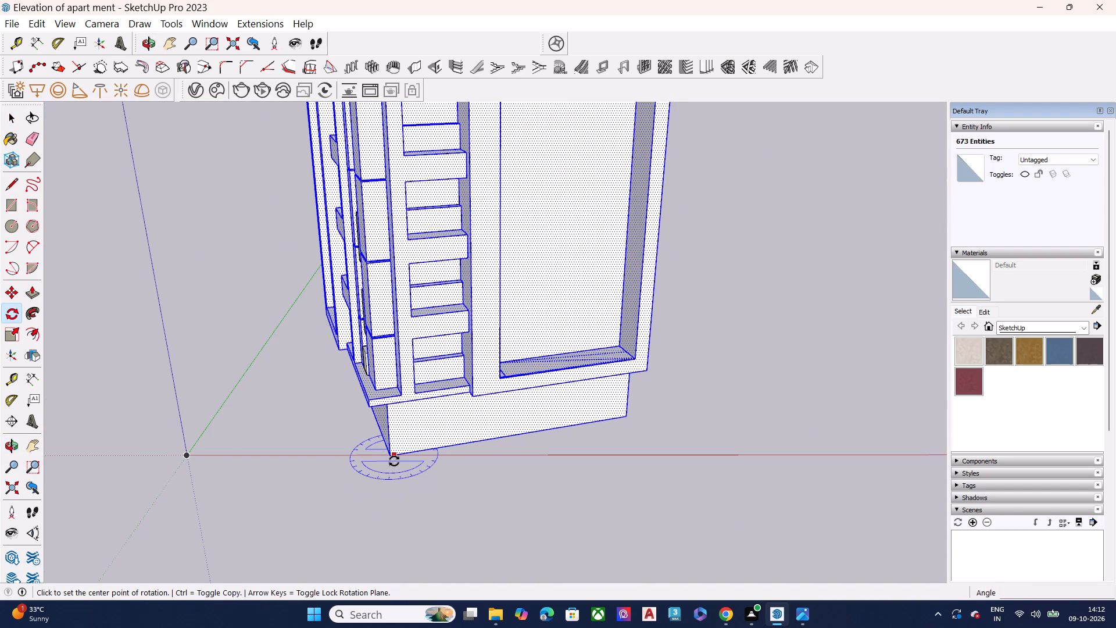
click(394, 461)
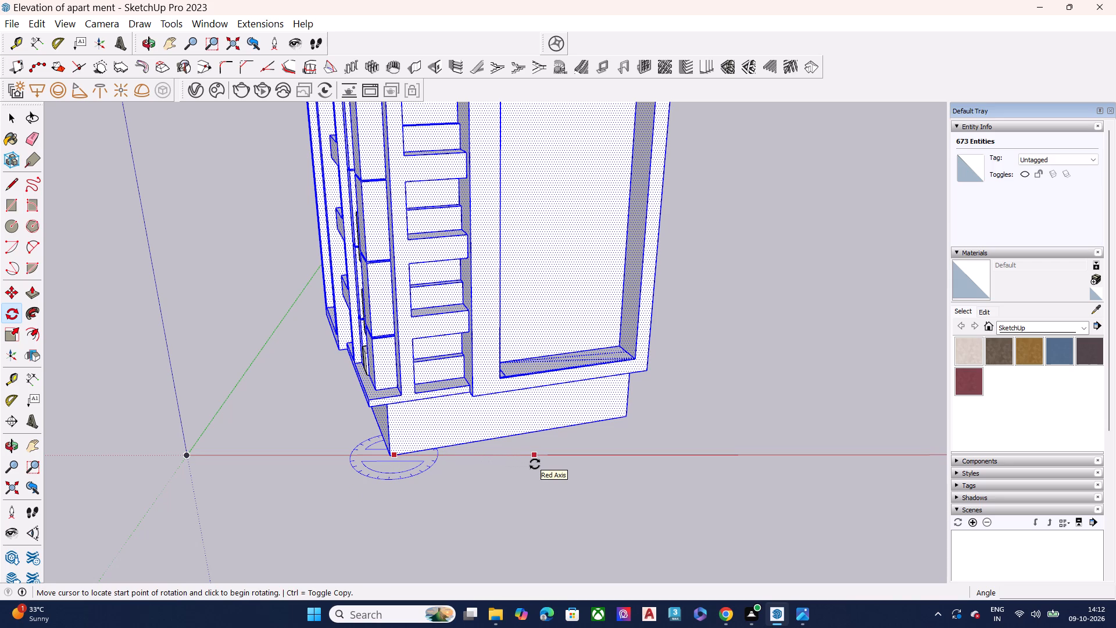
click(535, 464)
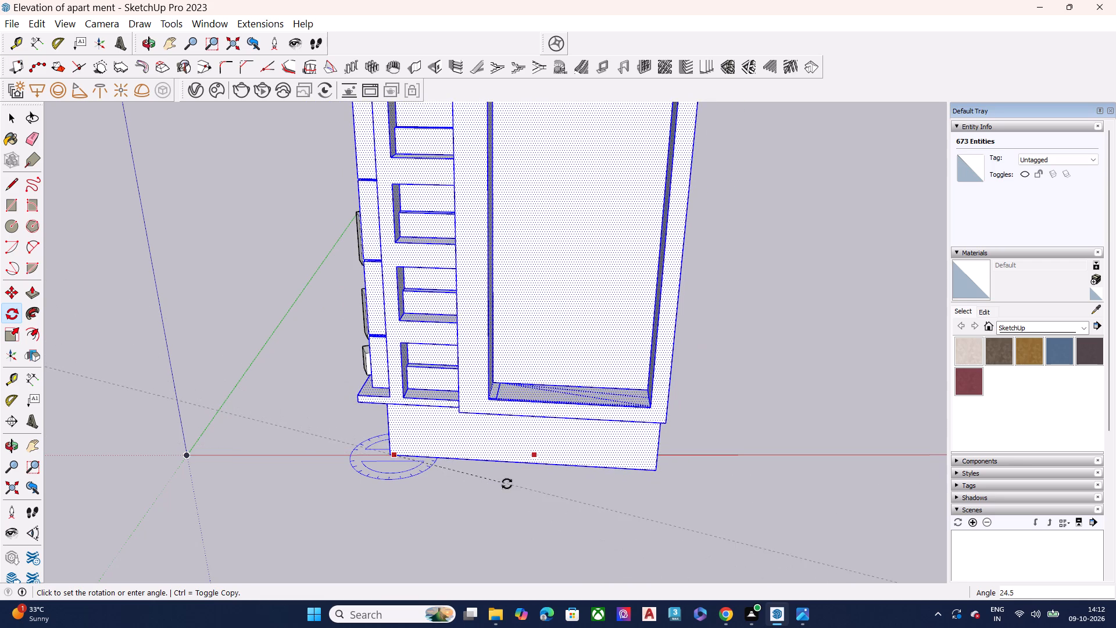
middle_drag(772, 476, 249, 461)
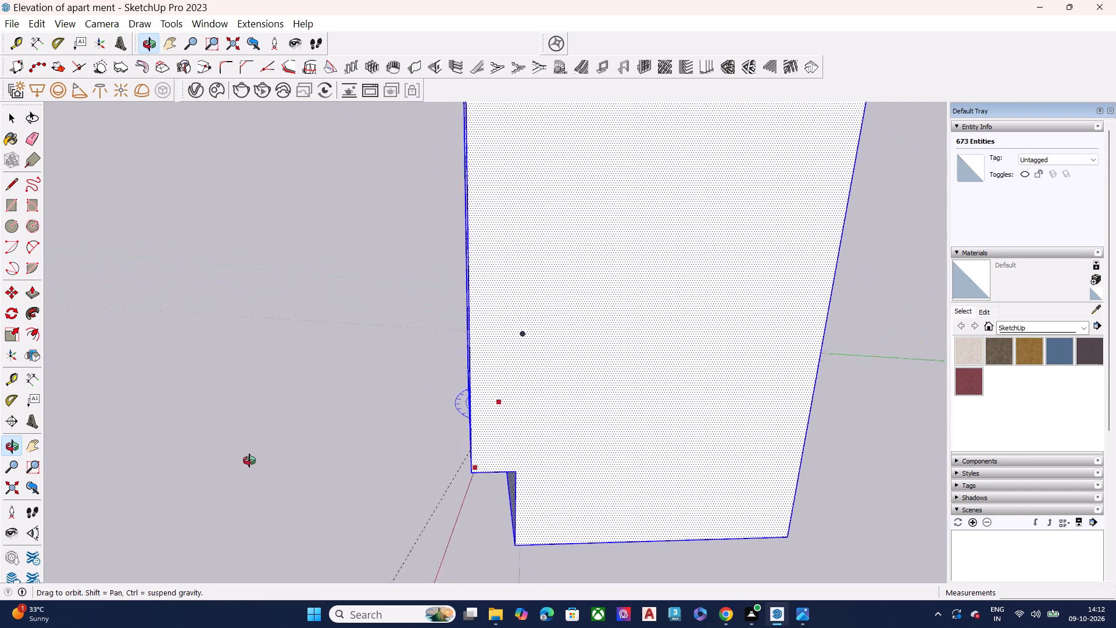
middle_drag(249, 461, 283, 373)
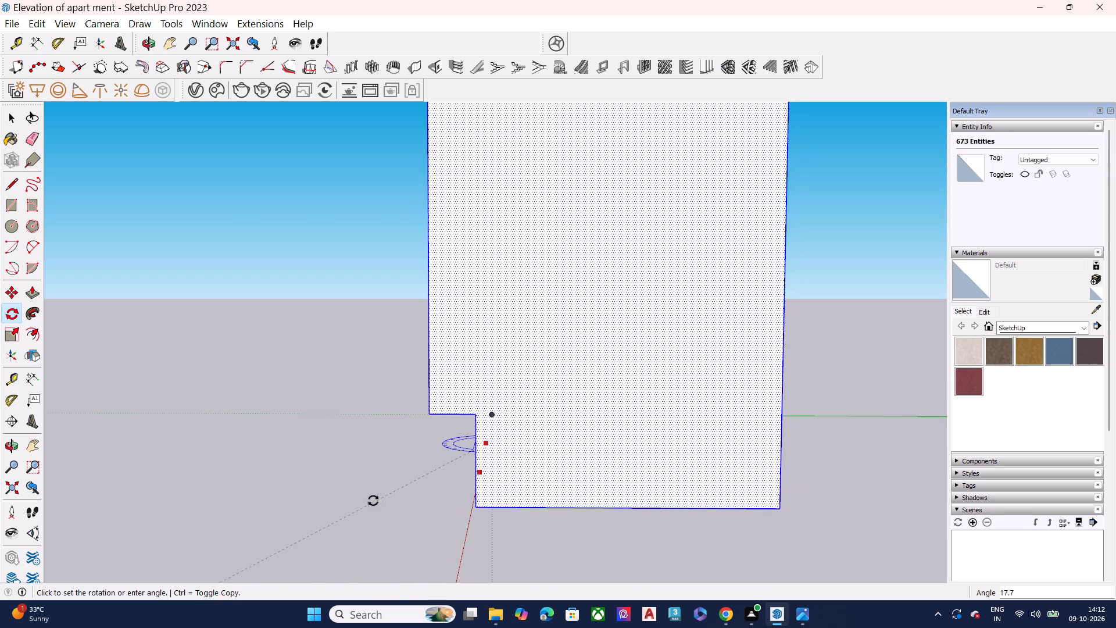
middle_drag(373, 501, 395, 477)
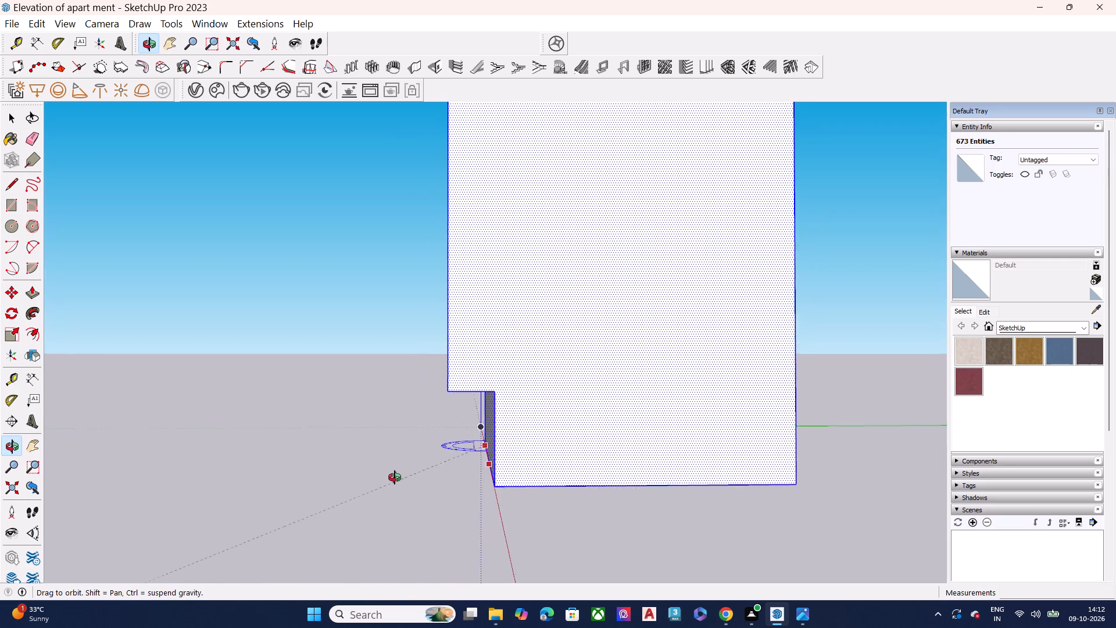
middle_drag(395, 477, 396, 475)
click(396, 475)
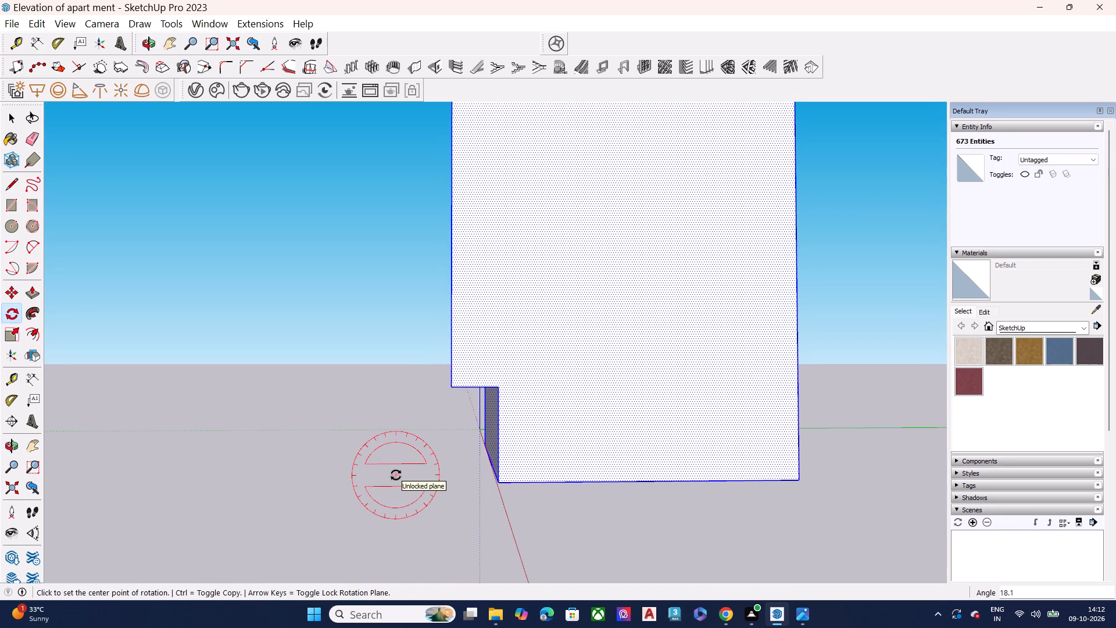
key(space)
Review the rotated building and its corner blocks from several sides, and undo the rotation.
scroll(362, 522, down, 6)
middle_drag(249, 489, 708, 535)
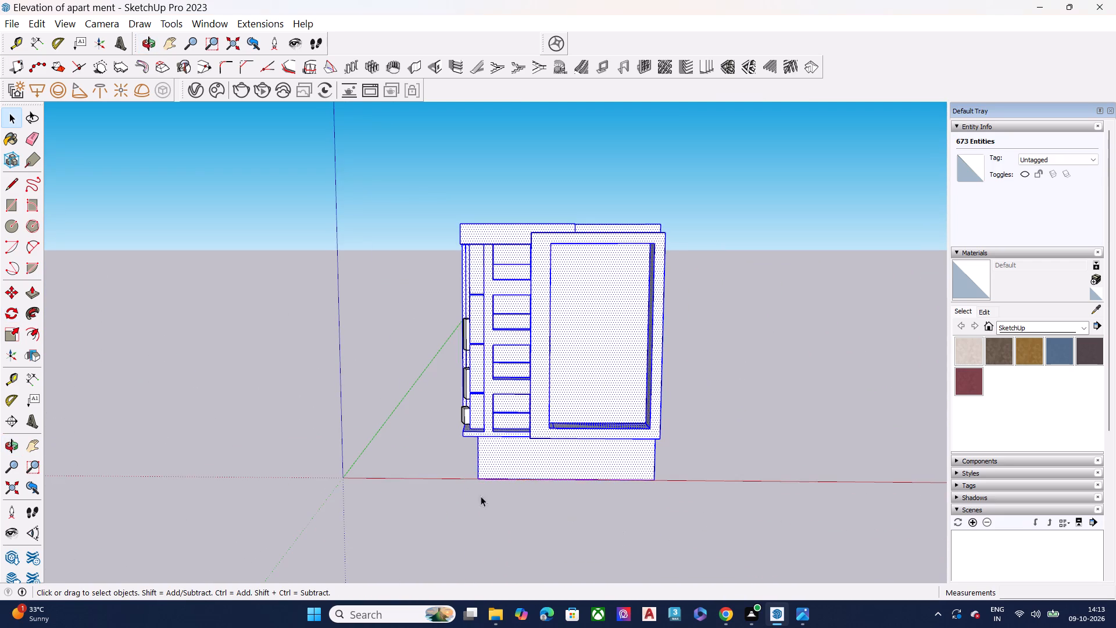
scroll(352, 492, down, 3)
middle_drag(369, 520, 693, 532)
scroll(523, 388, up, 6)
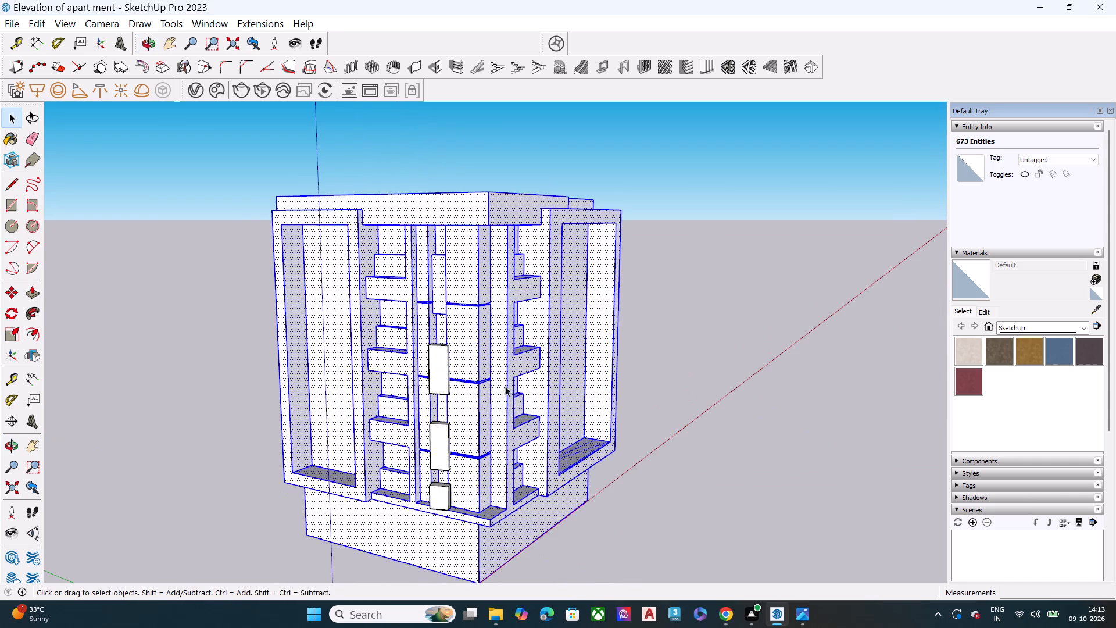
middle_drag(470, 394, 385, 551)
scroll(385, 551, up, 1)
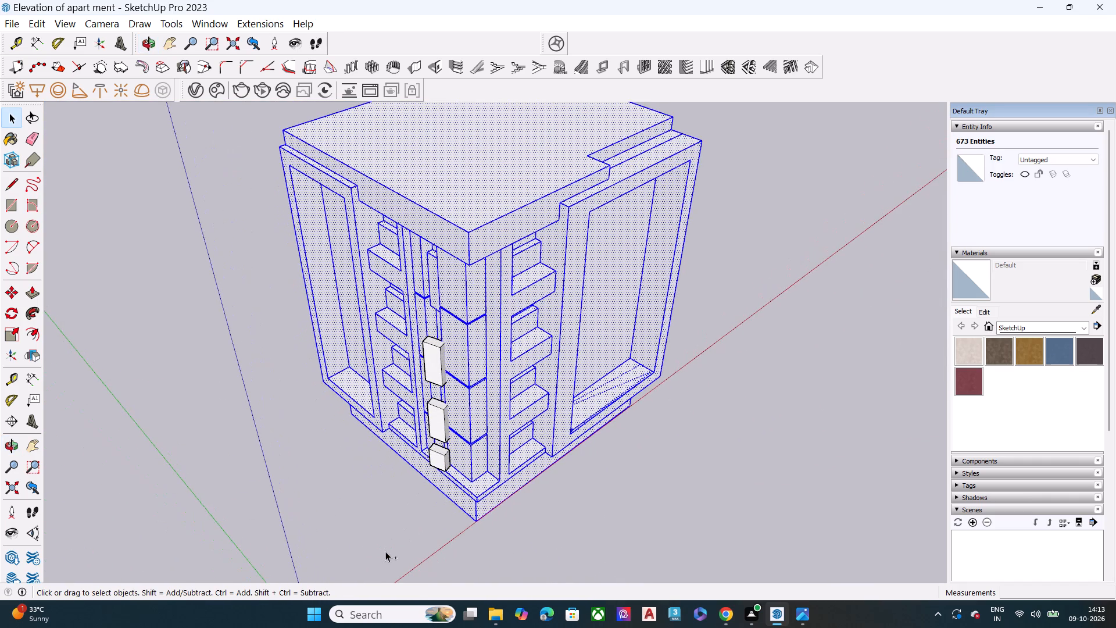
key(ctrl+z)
Check the grouped small corner blocks and the adjacent panel and base by opening and selecting them, and clear the selection.
middle_drag(468, 478, 485, 441)
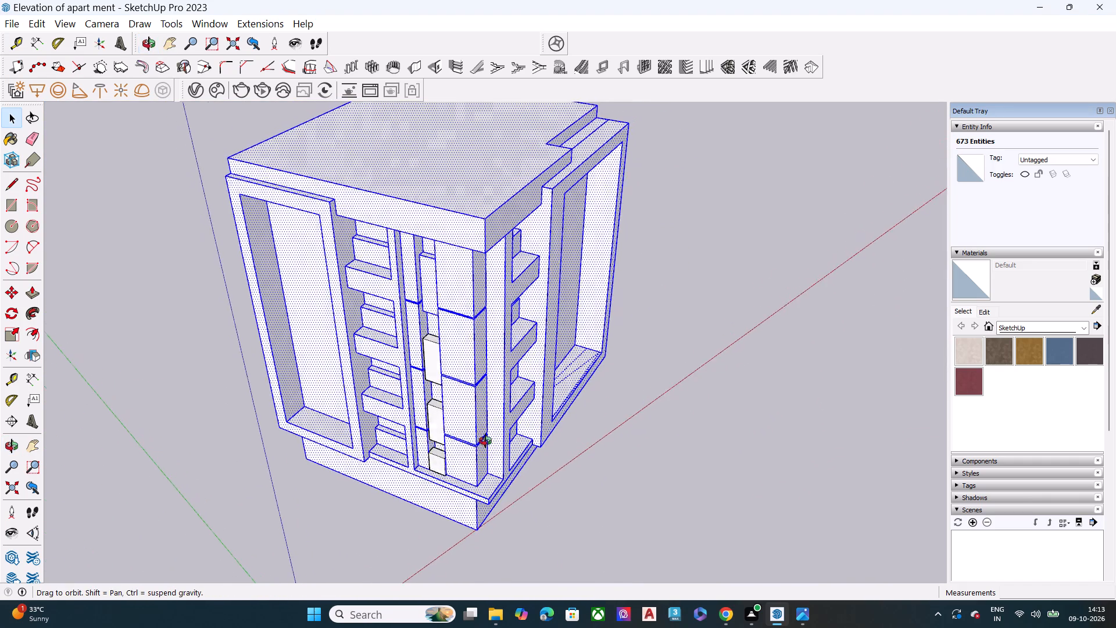
middle_drag(485, 441, 583, 400)
ctrl+double_click(459, 480)
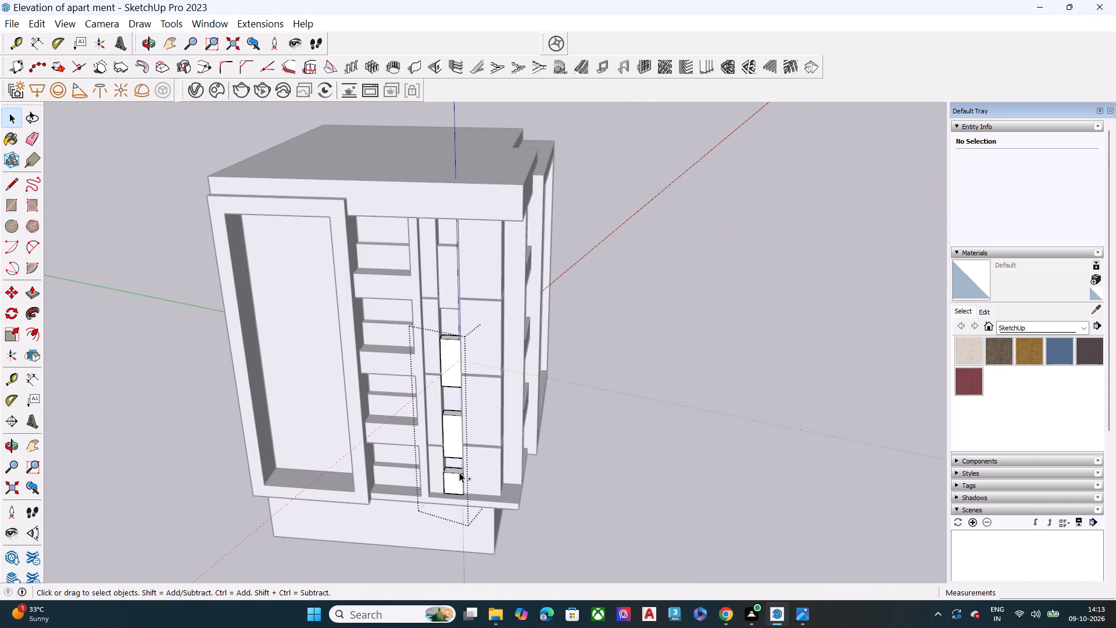
ctrl+click(458, 455)
click(607, 504)
double_click(480, 484)
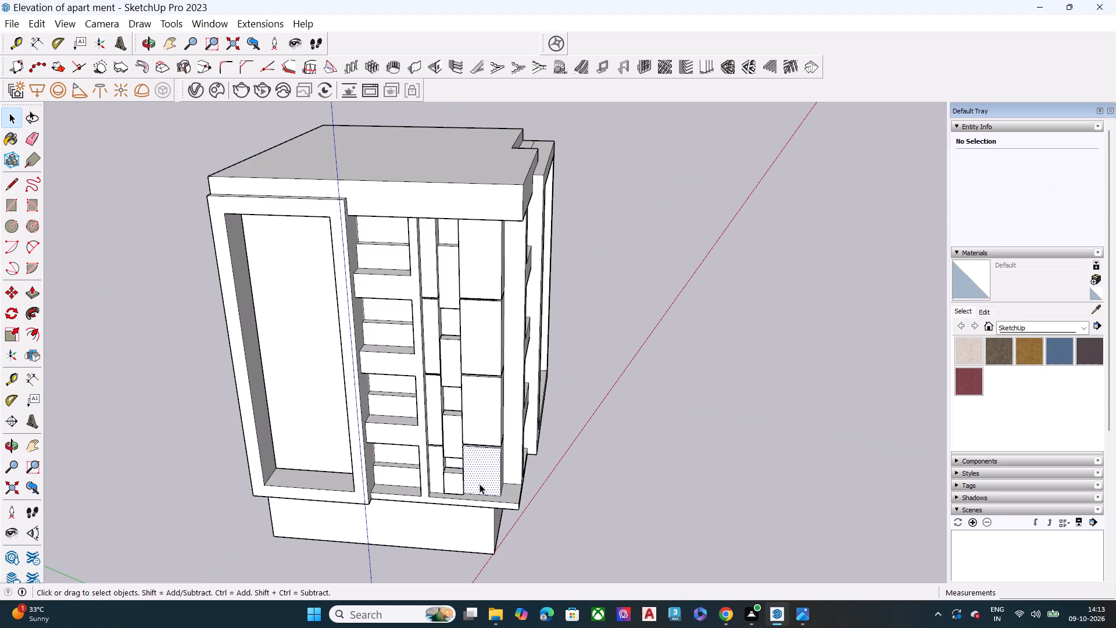
double_click(477, 528)
click(606, 527)
key(Escape)
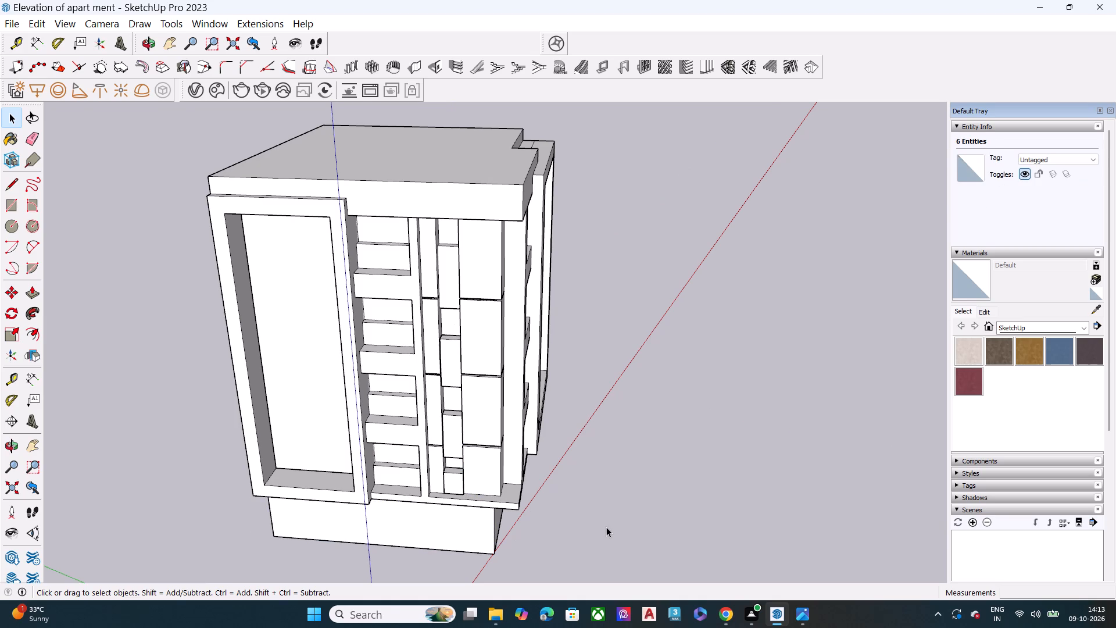
click(606, 527)
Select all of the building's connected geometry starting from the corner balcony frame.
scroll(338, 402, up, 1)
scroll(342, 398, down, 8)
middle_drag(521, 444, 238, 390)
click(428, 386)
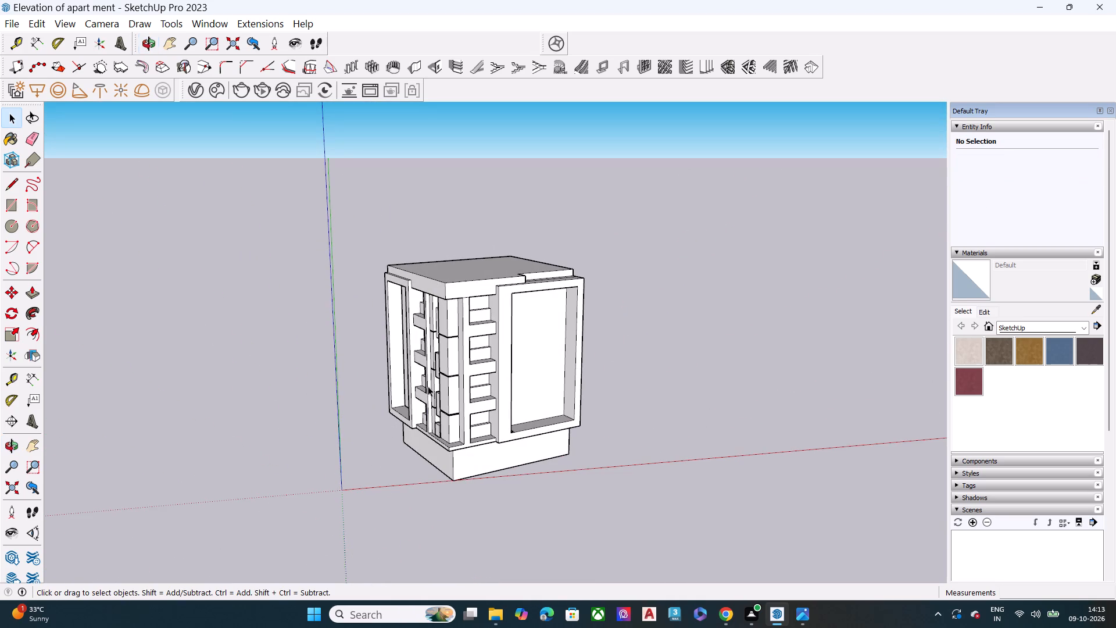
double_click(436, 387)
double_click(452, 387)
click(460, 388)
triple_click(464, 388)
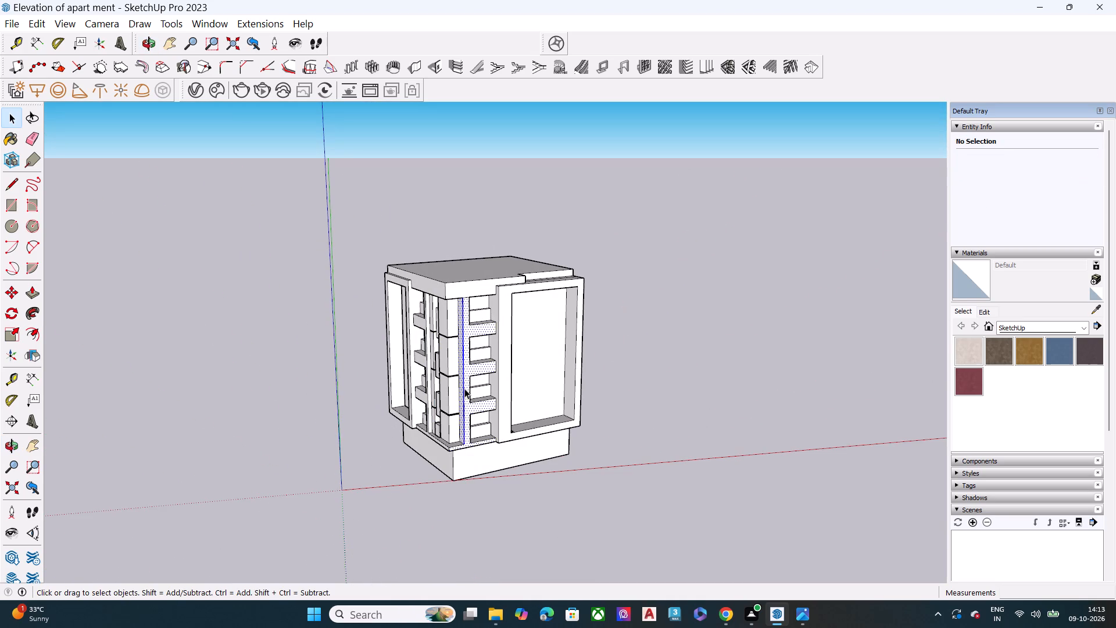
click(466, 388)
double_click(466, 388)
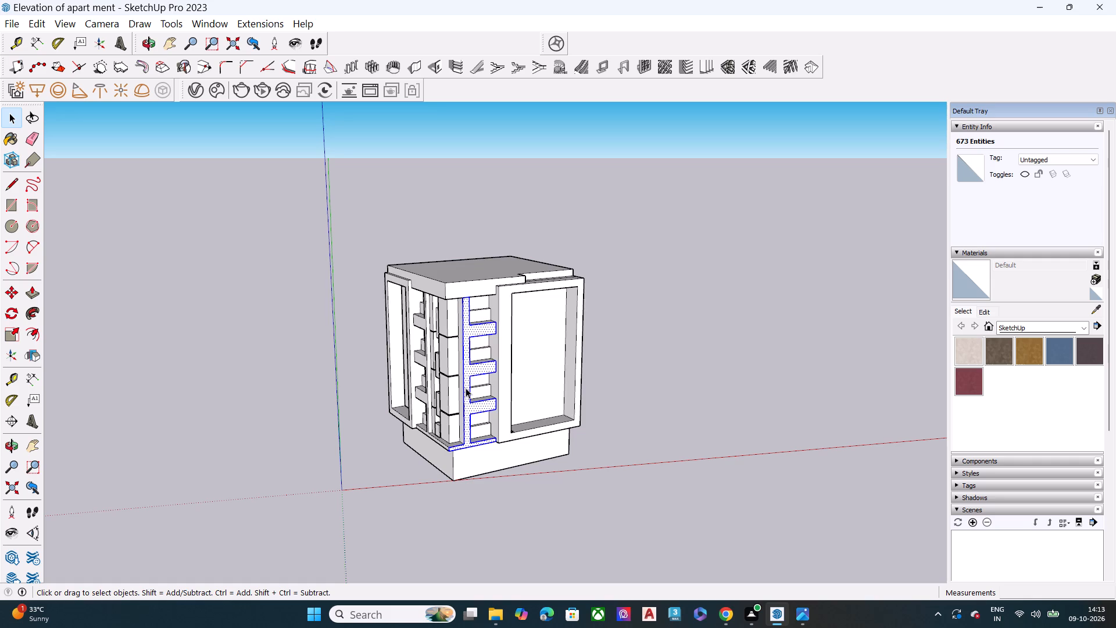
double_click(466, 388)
Open the group of small stacked blocks in the corner recess, select its three blocks in turn, and close the group.
scroll(434, 399, up, 3)
middle_drag(434, 399, 614, 361)
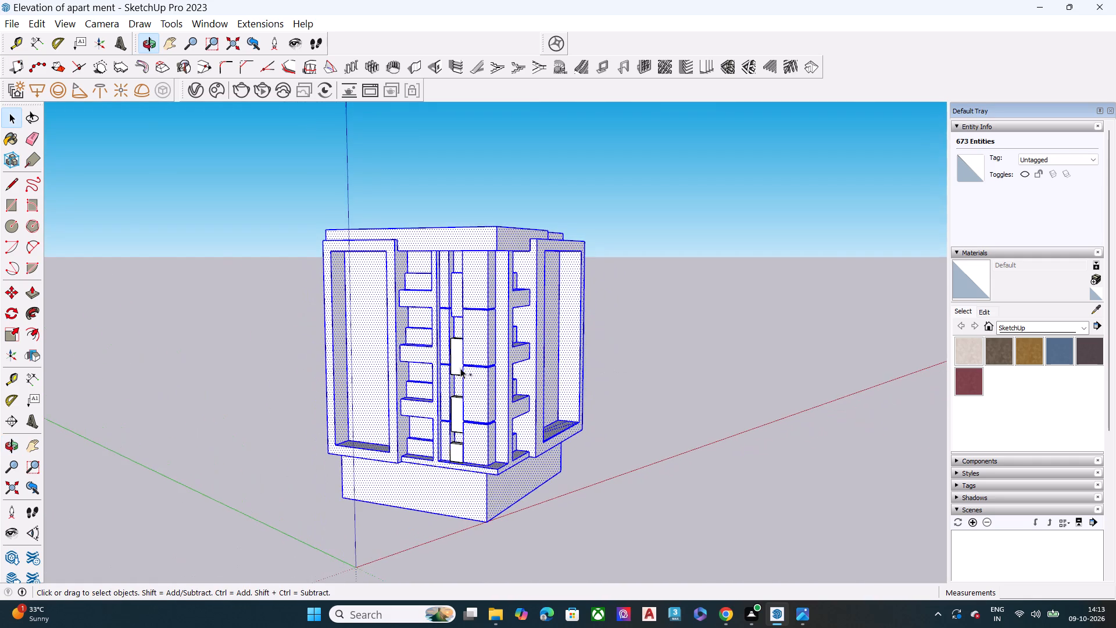
ctrl+double_click(458, 364)
ctrl+double_click(458, 364)
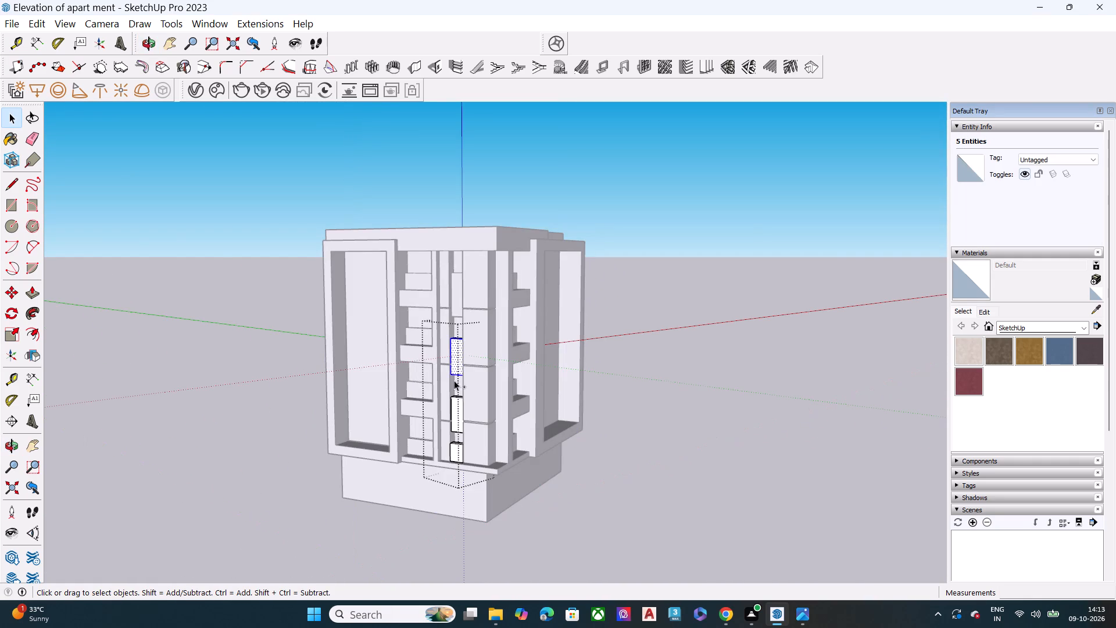
ctrl+double_click(453, 411)
ctrl+double_click(453, 411)
ctrl+double_click(453, 448)
click(479, 443)
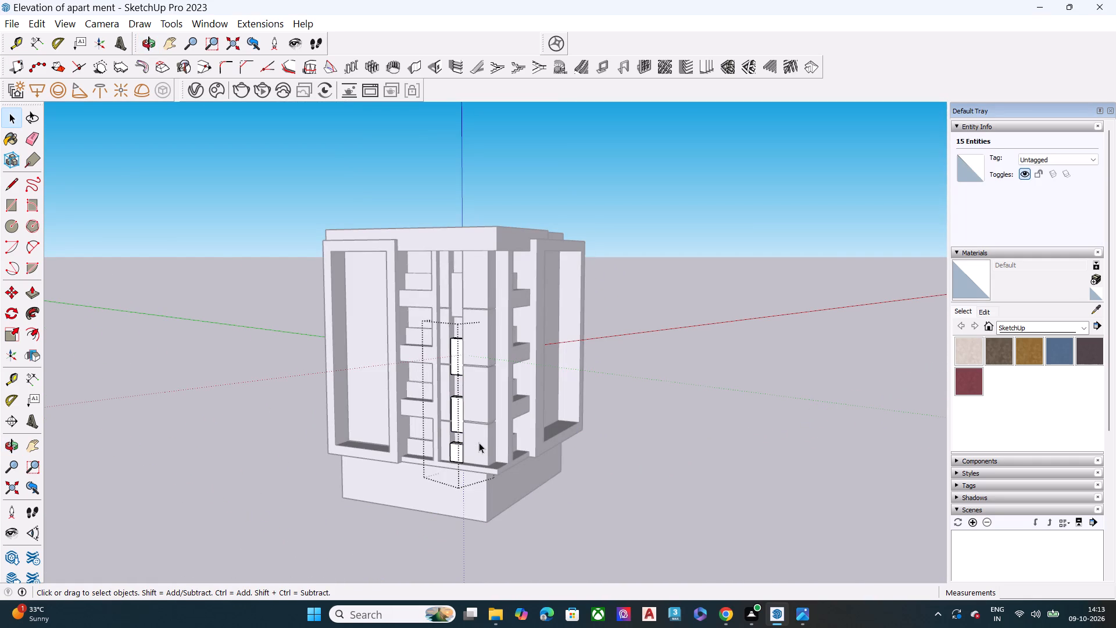
ctrl+double_click(455, 454)
ctrl+scroll(460, 427, up, 6)
click(688, 499)
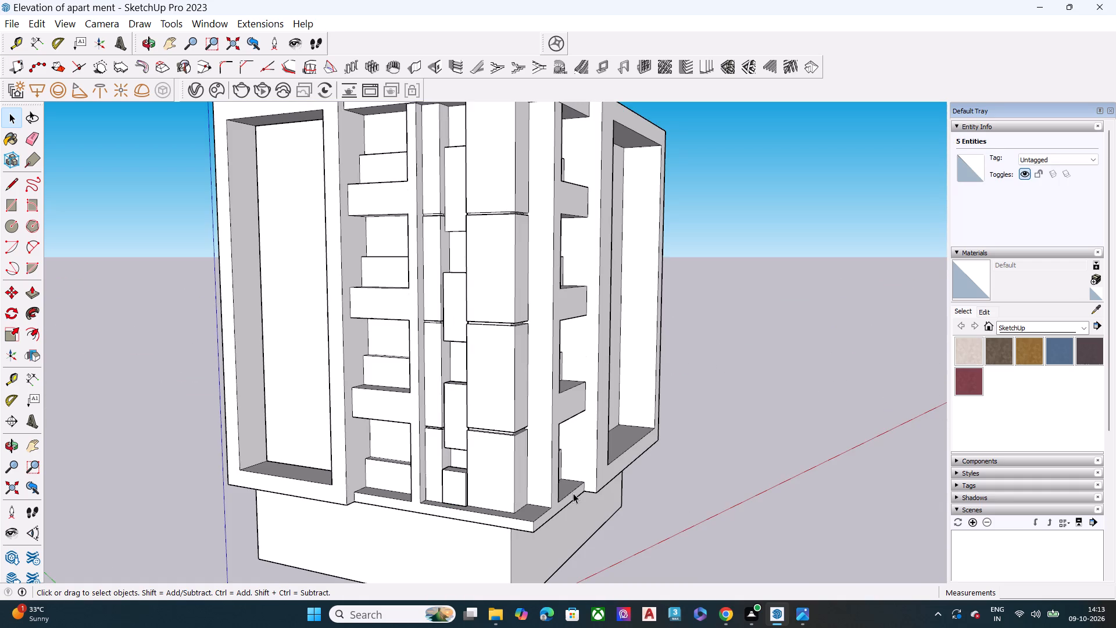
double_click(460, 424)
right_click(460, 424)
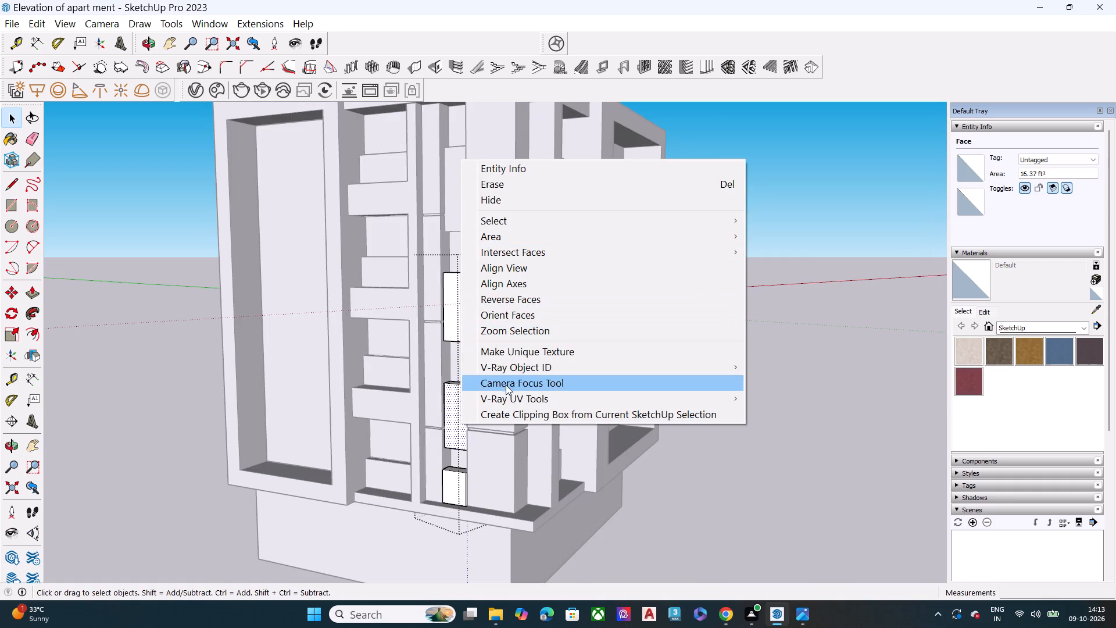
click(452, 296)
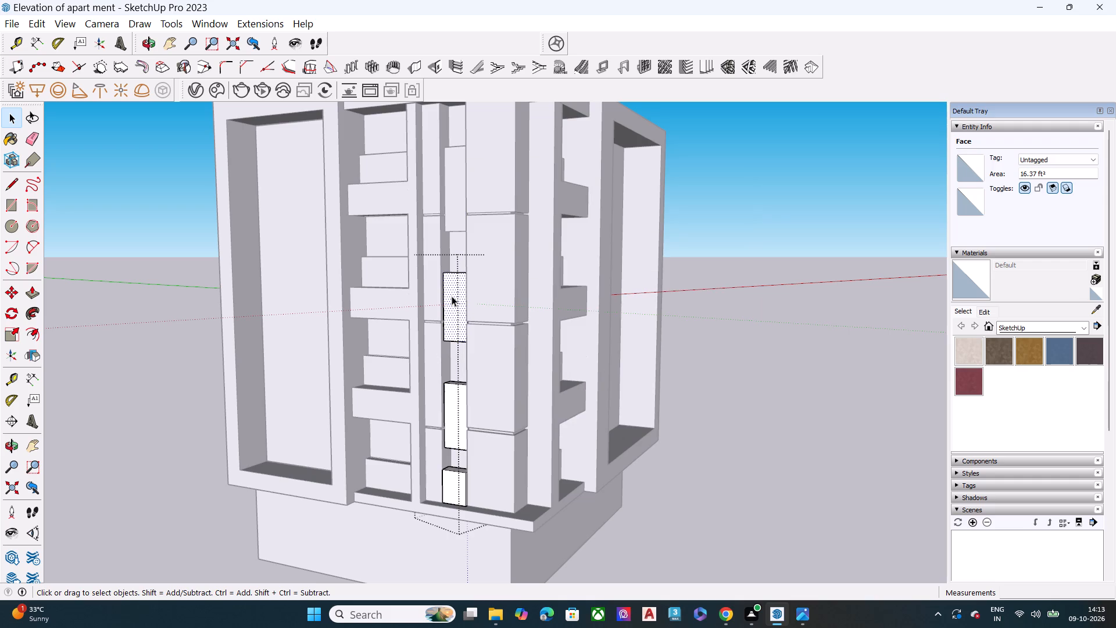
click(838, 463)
Explode the group of three small stacked blocks in the corner recess and clear the selection.
click(459, 281)
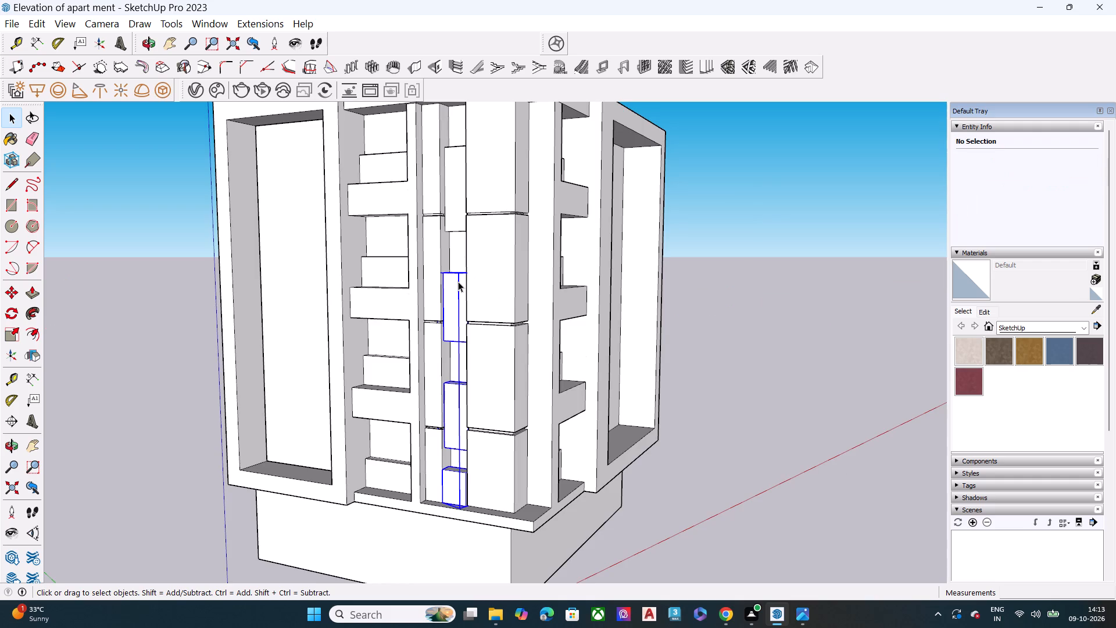
right_click(458, 281)
click(517, 372)
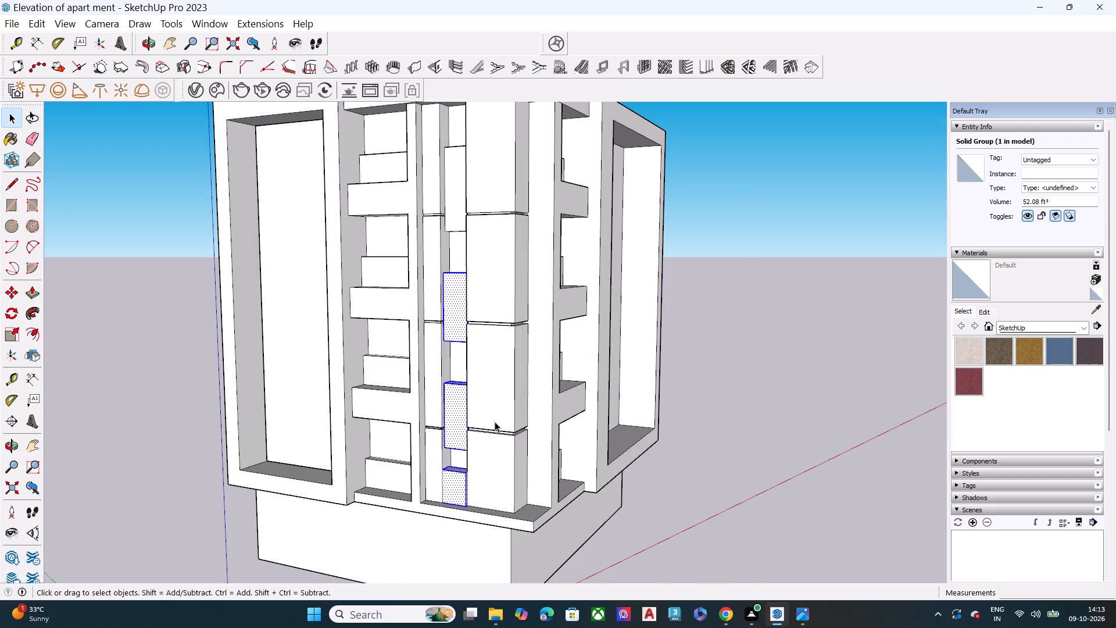
scroll(339, 386, down, 5)
click(592, 527)
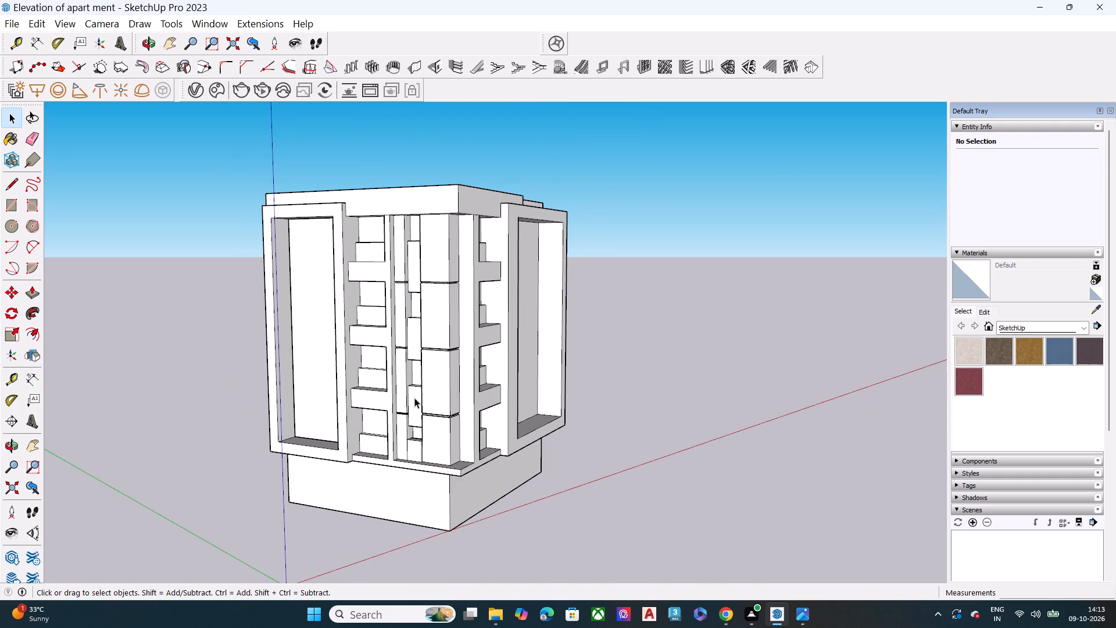
Select all of the building's connected geometry, including the small corner blocks and the base.
click(414, 398)
triple_click(438, 451)
triple_click(444, 486)
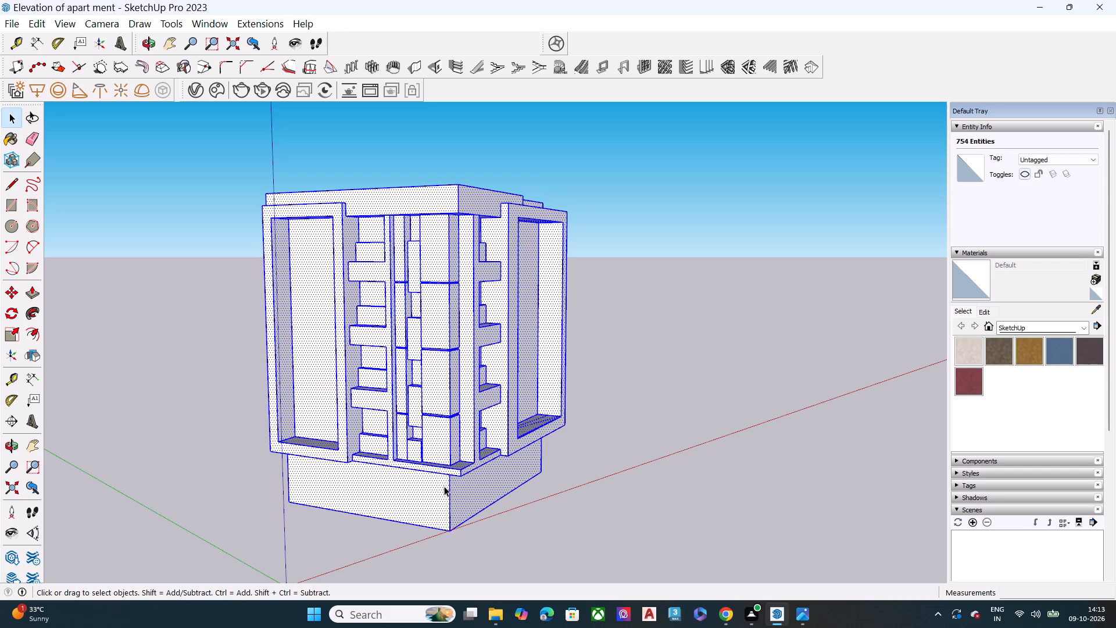
click(444, 486)
scroll(554, 486, down, 6)
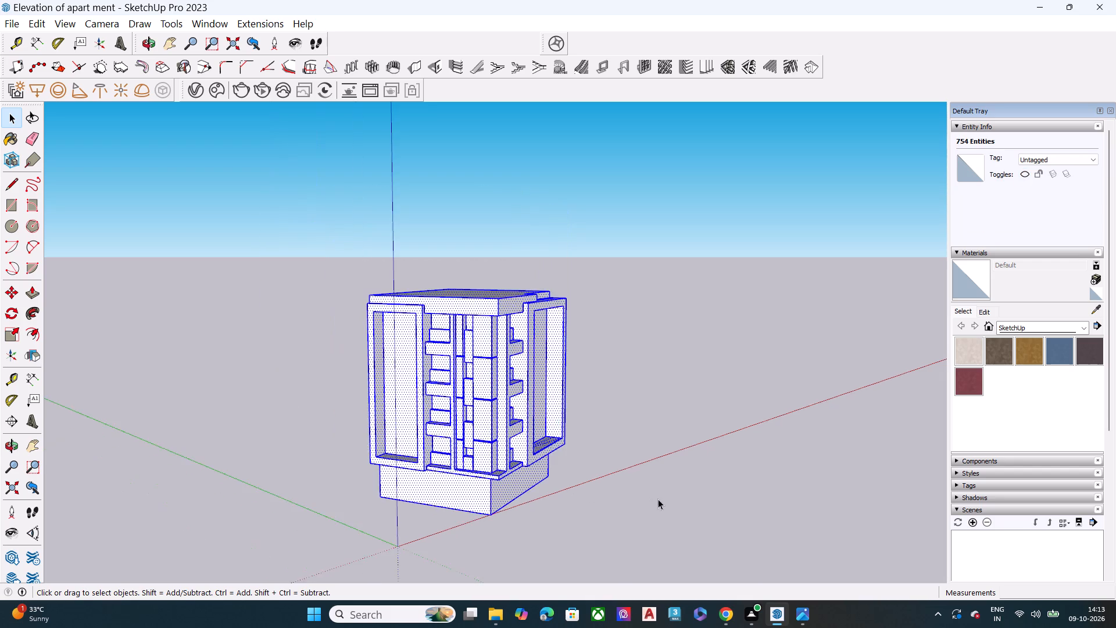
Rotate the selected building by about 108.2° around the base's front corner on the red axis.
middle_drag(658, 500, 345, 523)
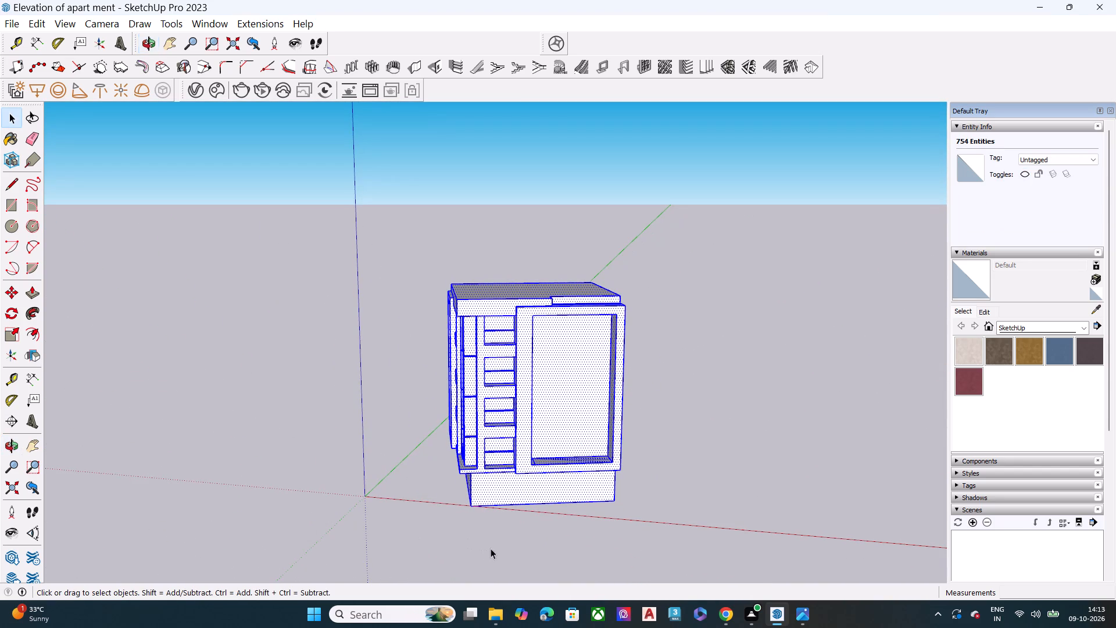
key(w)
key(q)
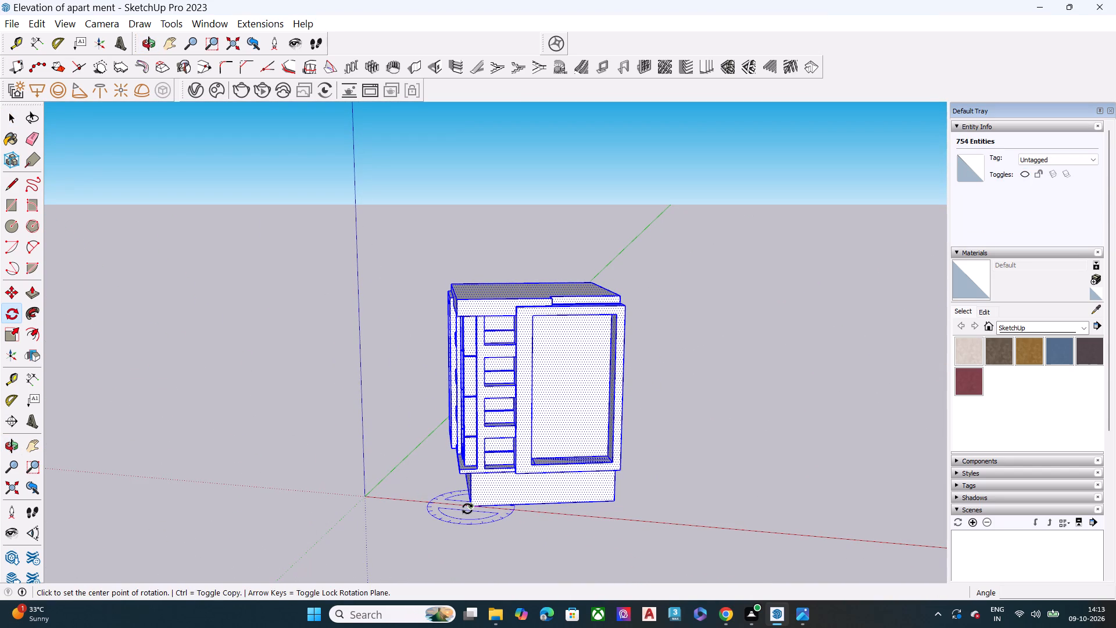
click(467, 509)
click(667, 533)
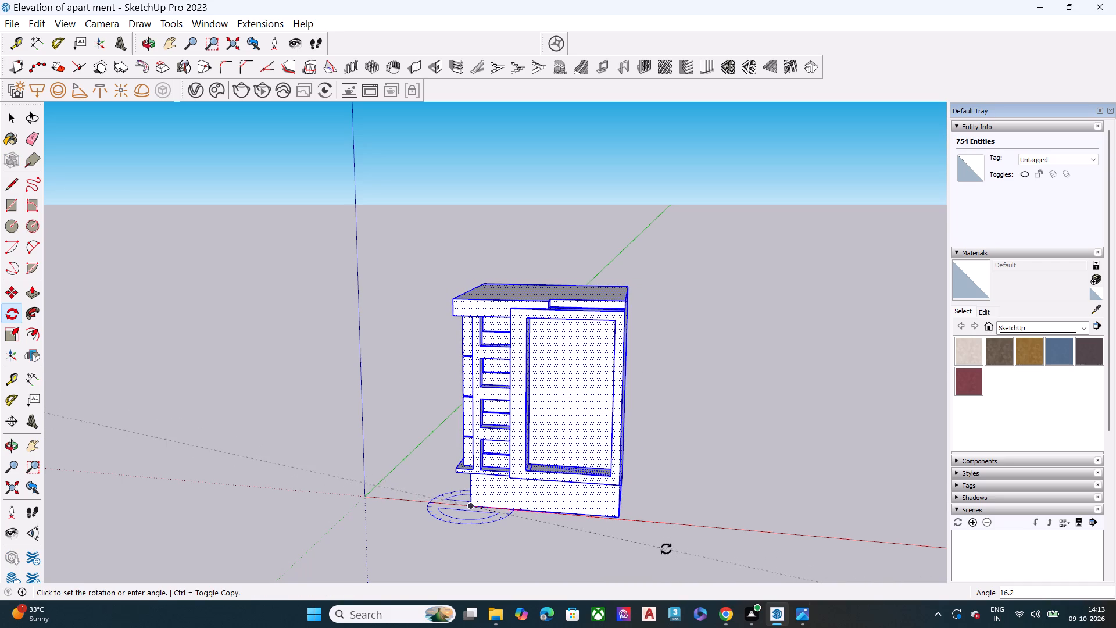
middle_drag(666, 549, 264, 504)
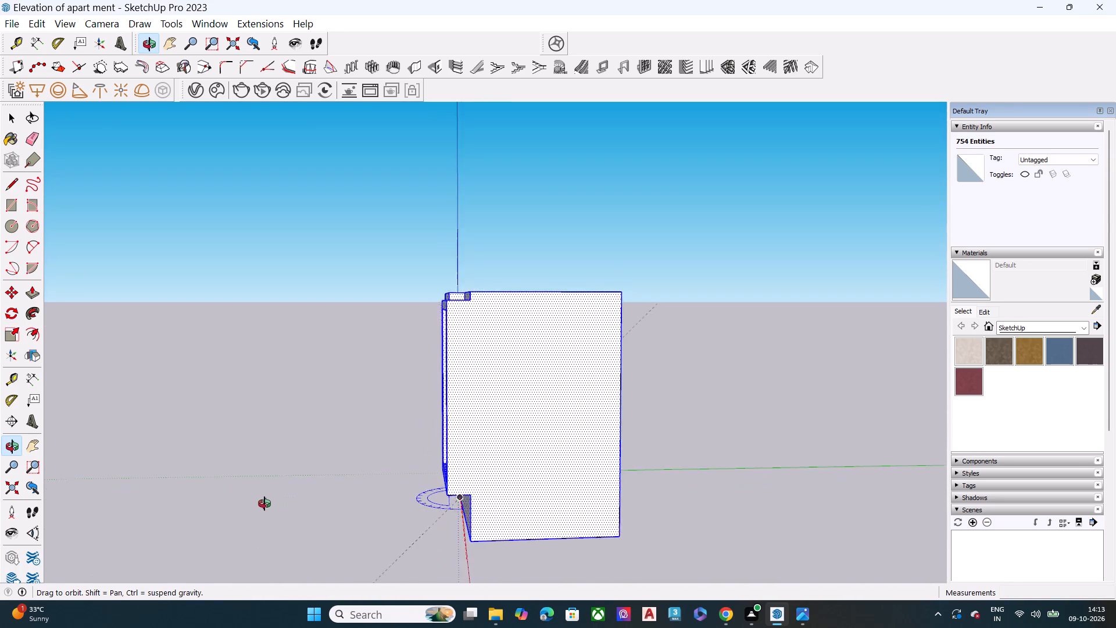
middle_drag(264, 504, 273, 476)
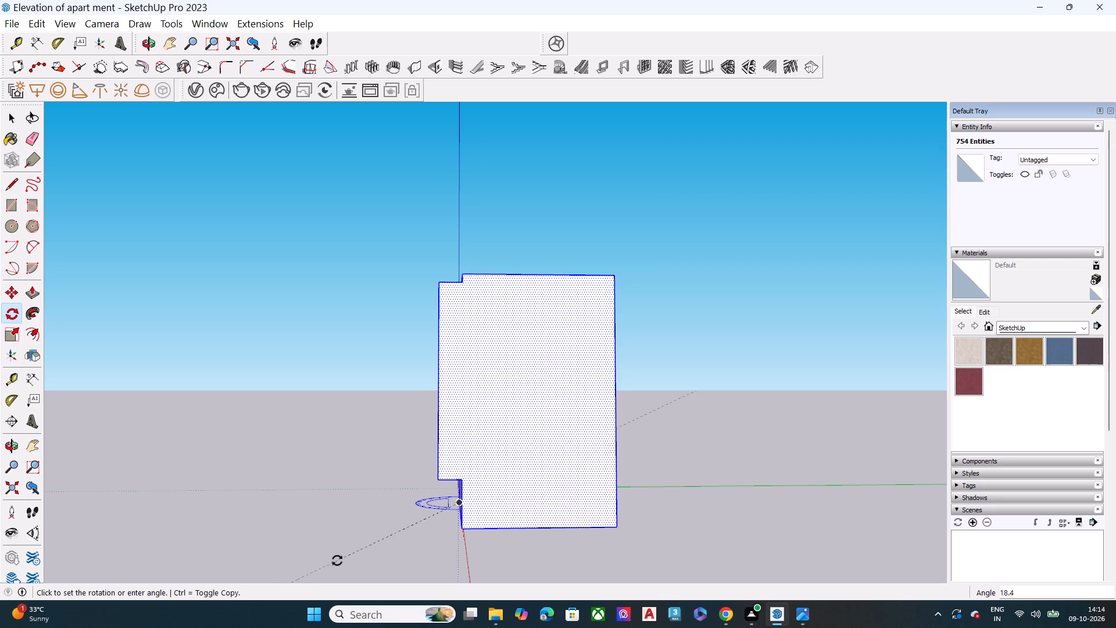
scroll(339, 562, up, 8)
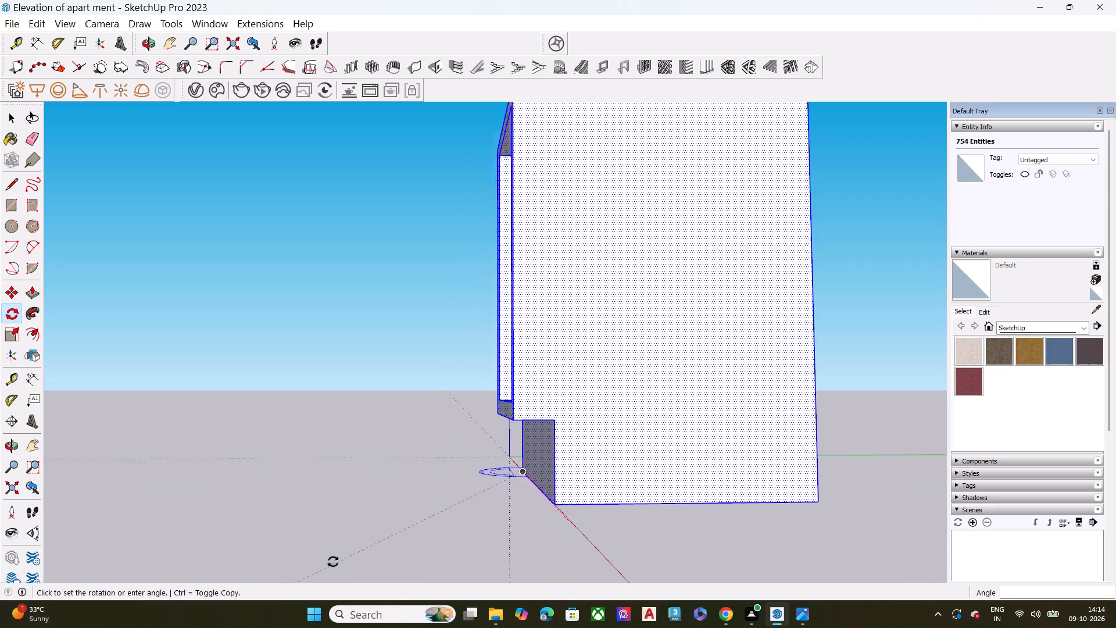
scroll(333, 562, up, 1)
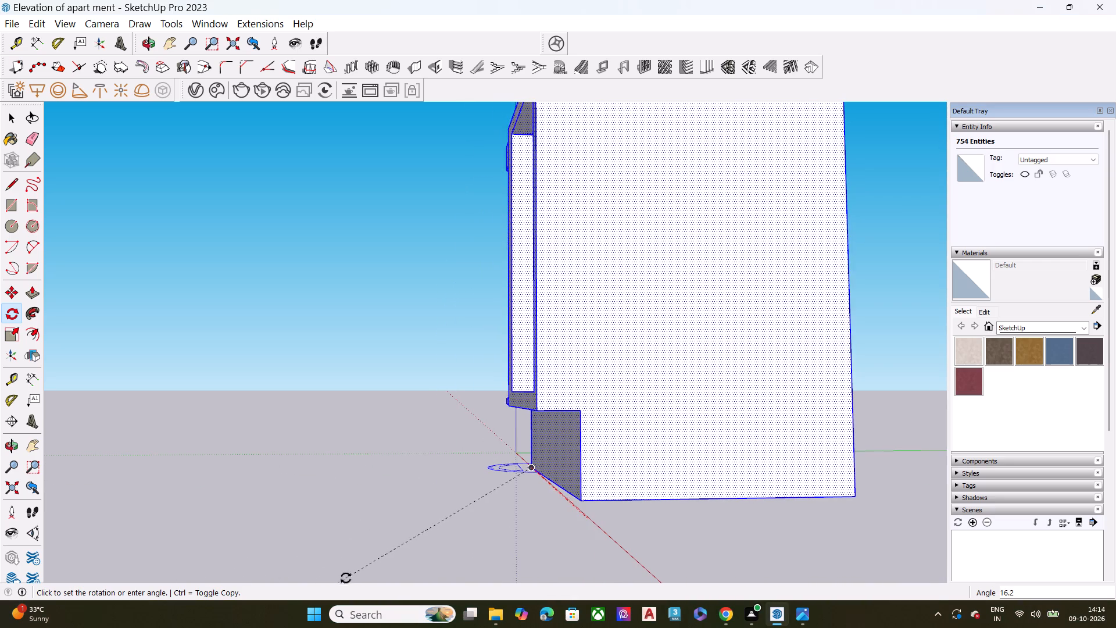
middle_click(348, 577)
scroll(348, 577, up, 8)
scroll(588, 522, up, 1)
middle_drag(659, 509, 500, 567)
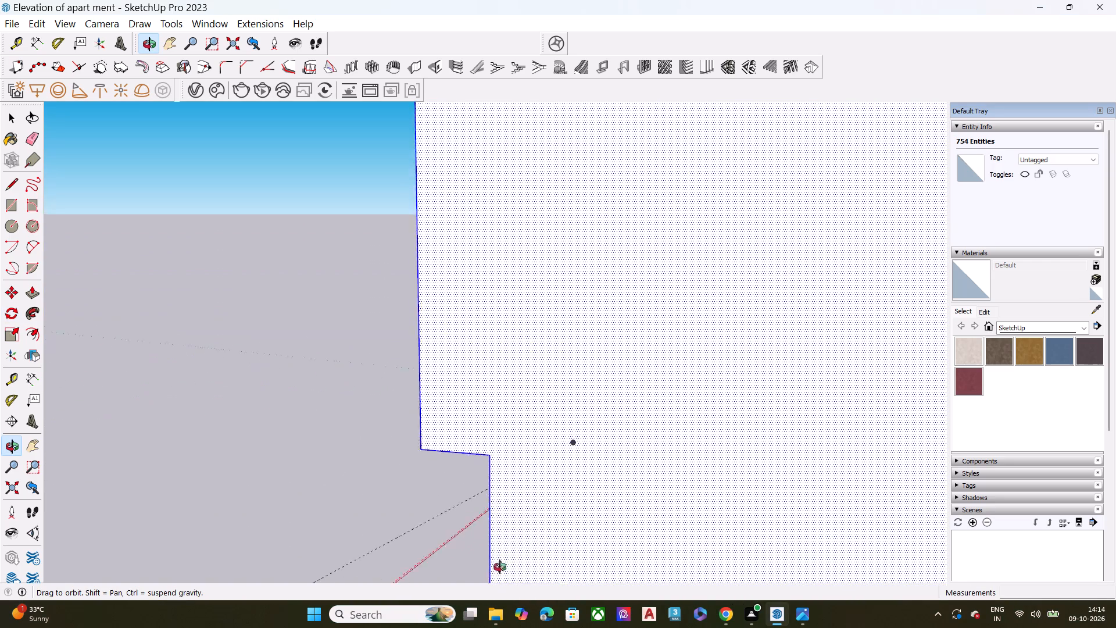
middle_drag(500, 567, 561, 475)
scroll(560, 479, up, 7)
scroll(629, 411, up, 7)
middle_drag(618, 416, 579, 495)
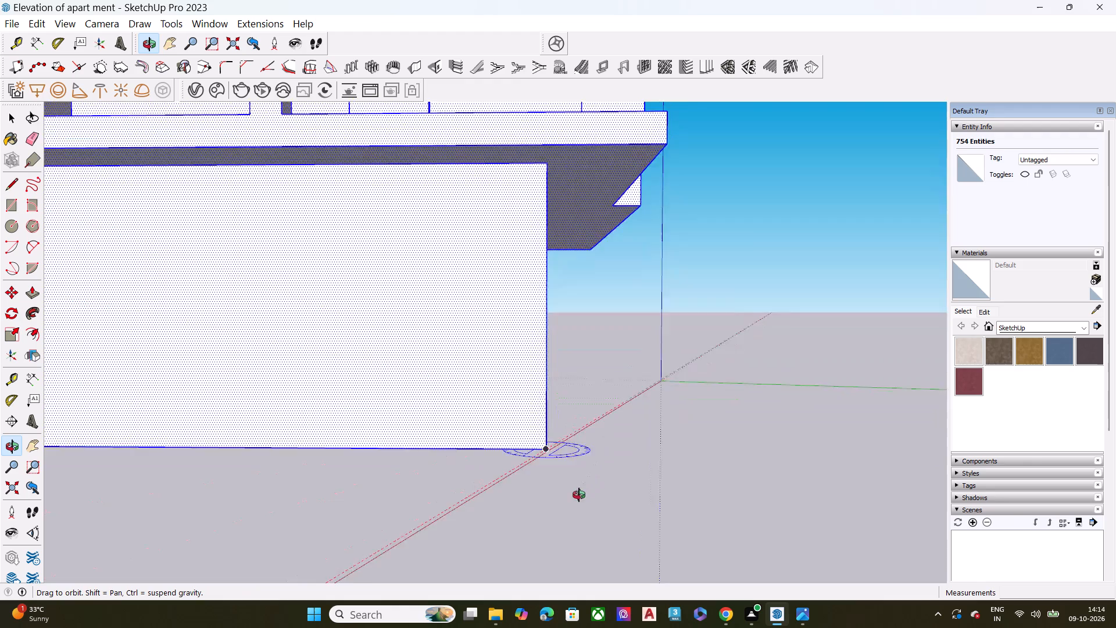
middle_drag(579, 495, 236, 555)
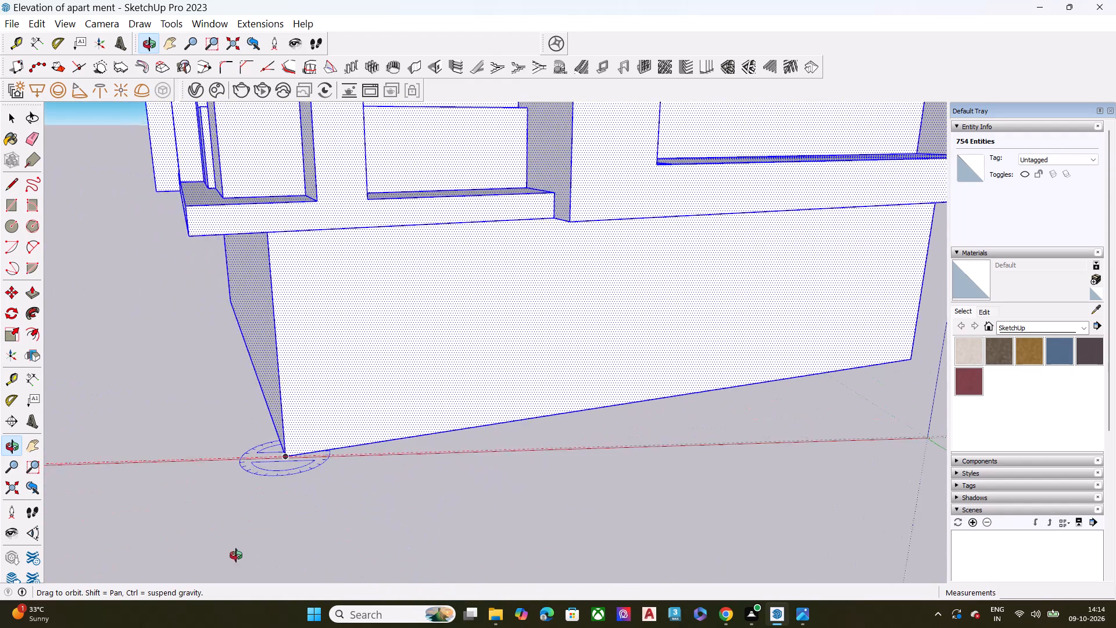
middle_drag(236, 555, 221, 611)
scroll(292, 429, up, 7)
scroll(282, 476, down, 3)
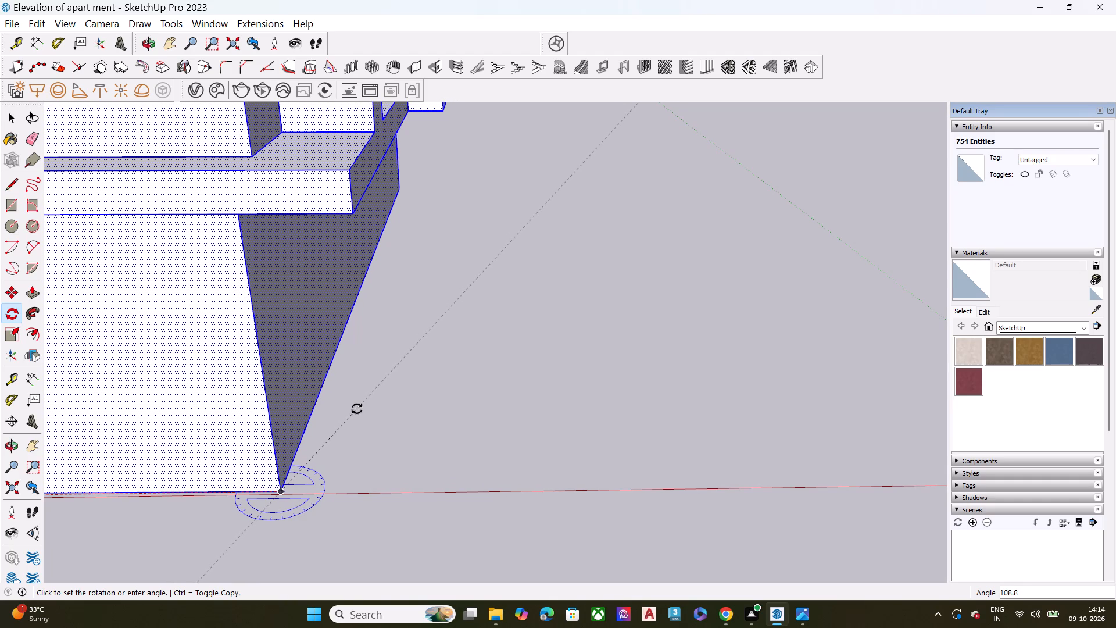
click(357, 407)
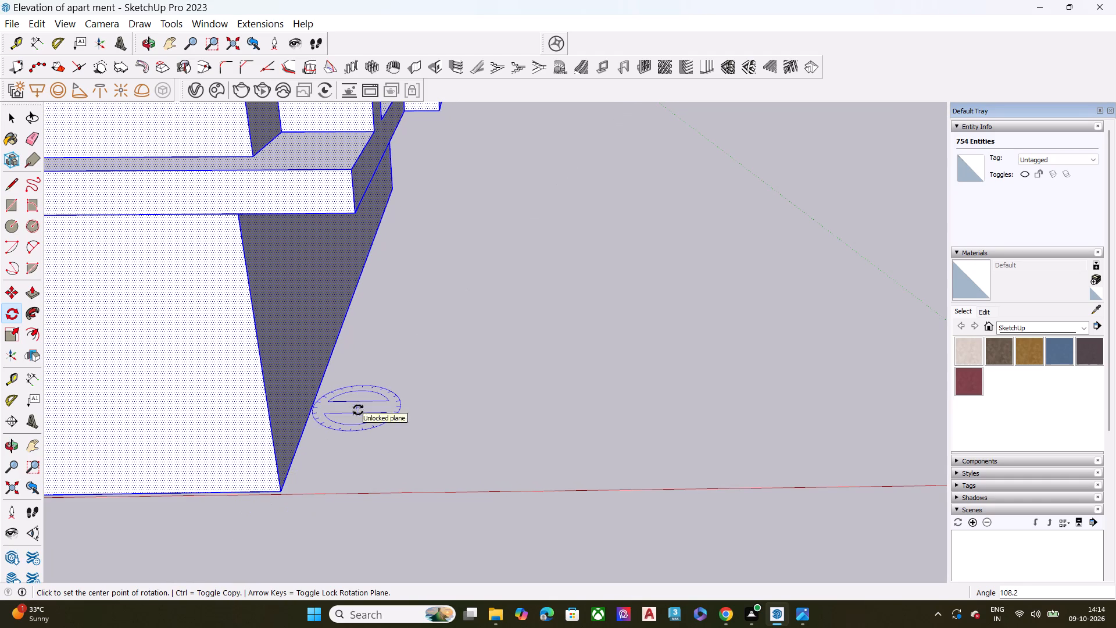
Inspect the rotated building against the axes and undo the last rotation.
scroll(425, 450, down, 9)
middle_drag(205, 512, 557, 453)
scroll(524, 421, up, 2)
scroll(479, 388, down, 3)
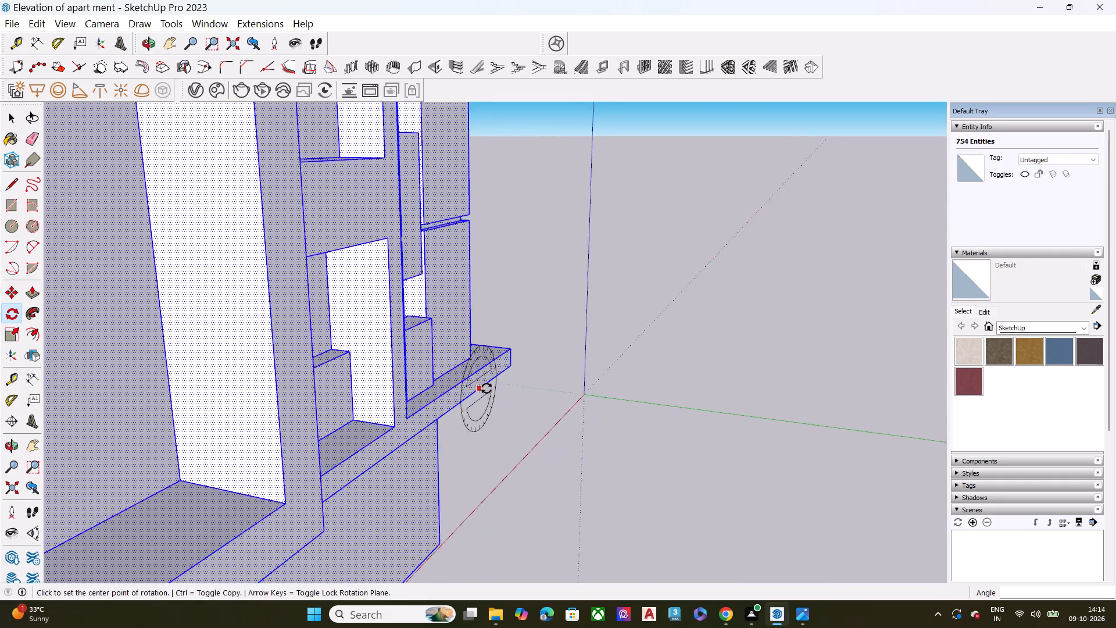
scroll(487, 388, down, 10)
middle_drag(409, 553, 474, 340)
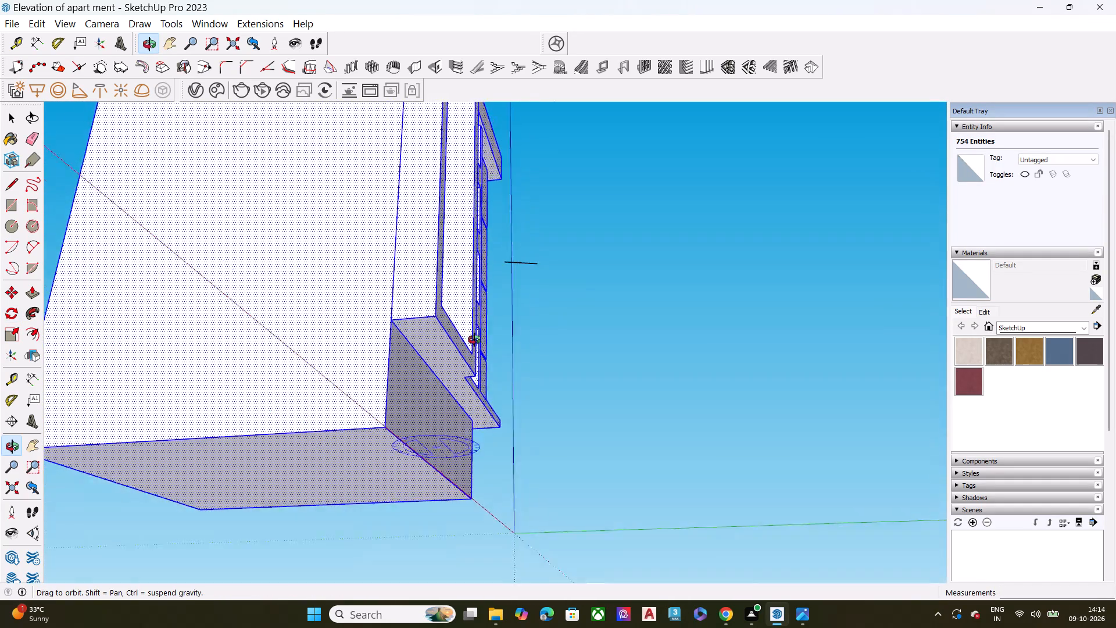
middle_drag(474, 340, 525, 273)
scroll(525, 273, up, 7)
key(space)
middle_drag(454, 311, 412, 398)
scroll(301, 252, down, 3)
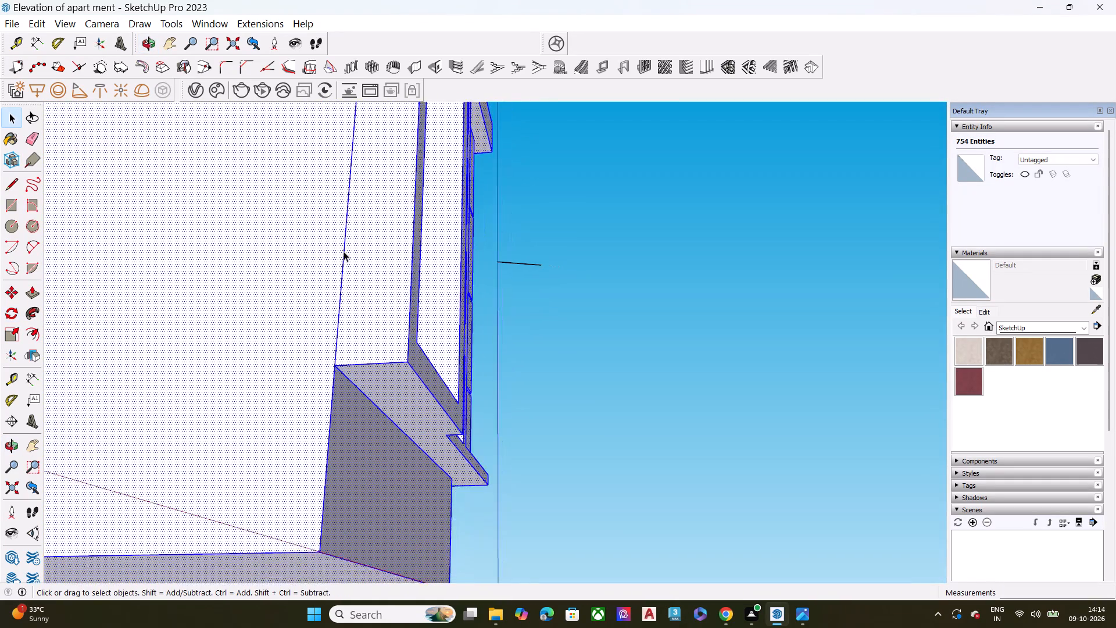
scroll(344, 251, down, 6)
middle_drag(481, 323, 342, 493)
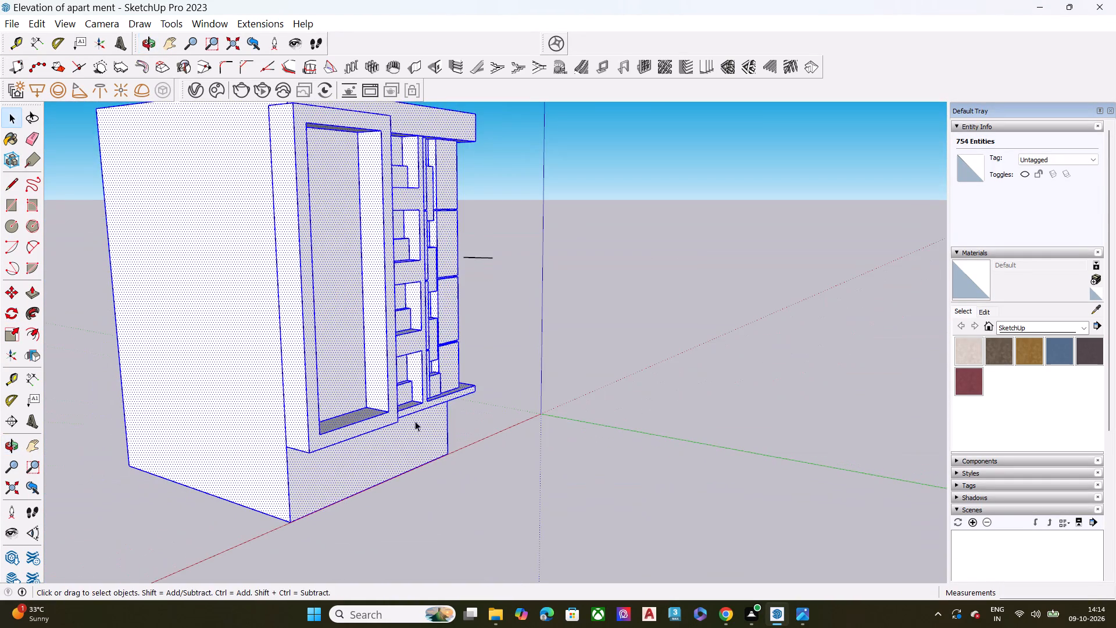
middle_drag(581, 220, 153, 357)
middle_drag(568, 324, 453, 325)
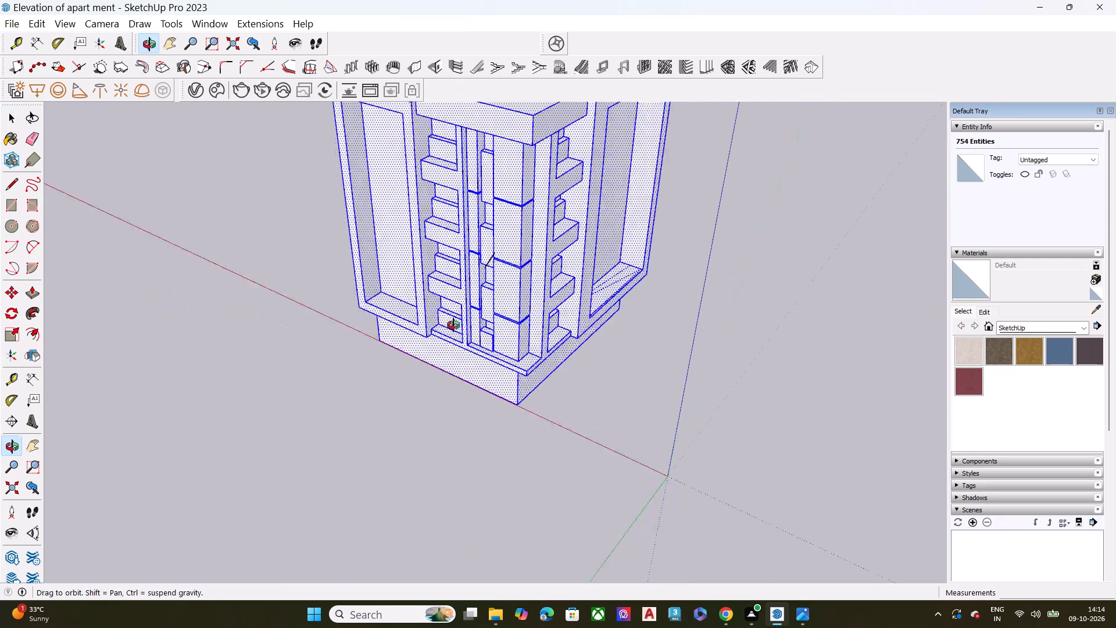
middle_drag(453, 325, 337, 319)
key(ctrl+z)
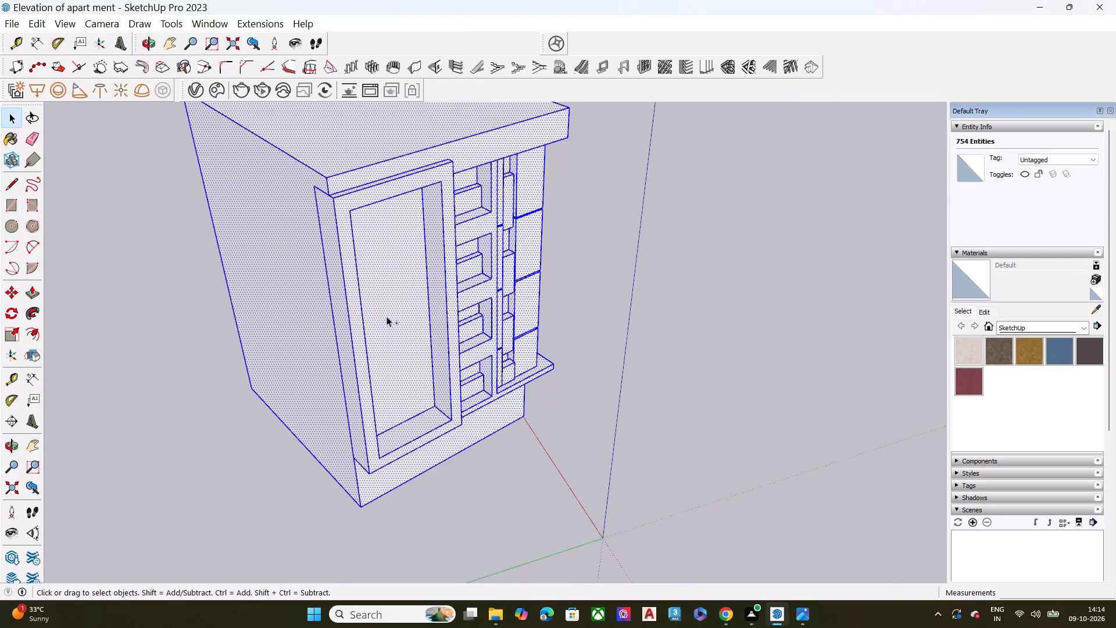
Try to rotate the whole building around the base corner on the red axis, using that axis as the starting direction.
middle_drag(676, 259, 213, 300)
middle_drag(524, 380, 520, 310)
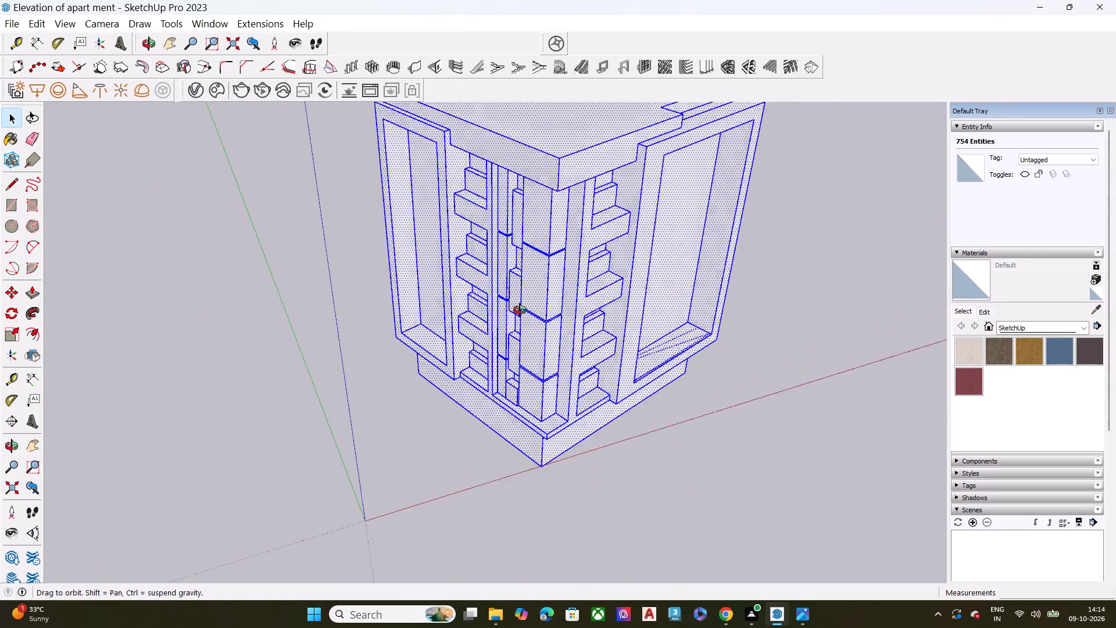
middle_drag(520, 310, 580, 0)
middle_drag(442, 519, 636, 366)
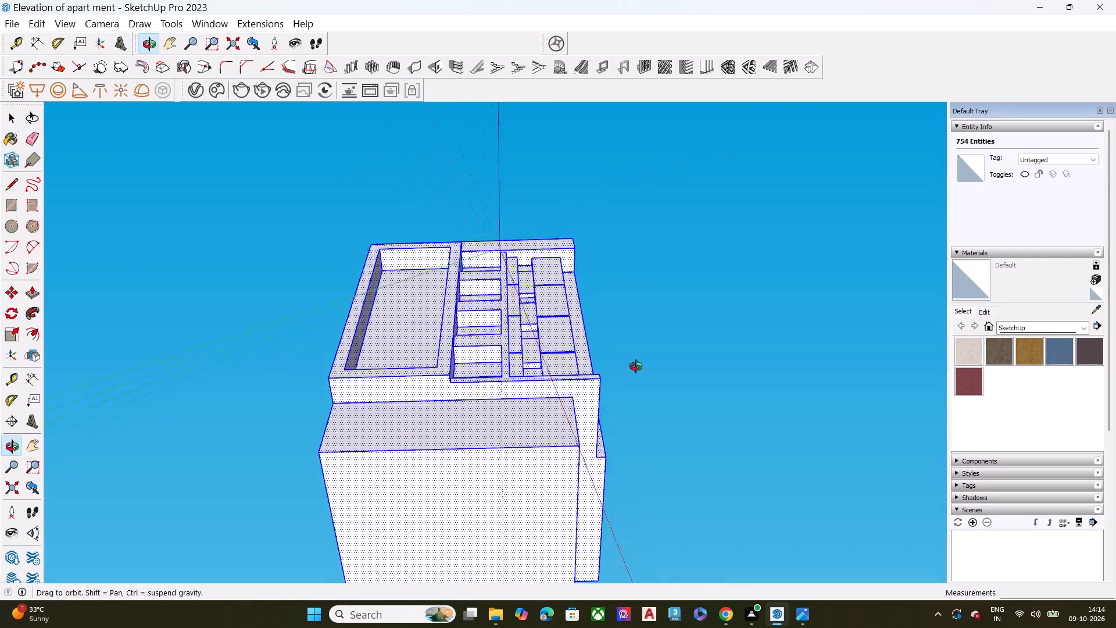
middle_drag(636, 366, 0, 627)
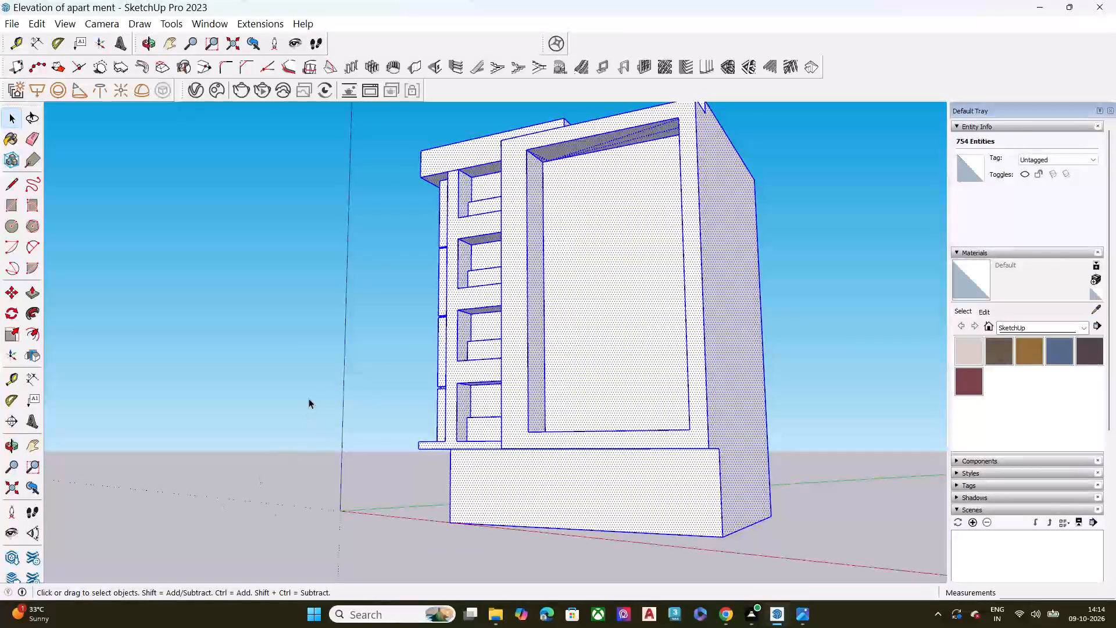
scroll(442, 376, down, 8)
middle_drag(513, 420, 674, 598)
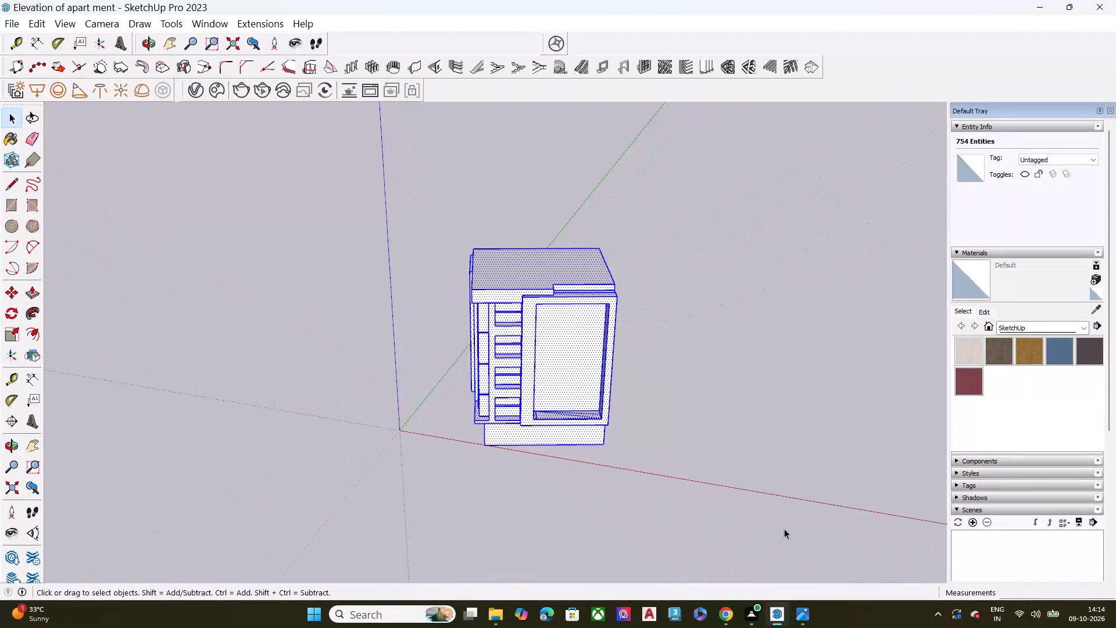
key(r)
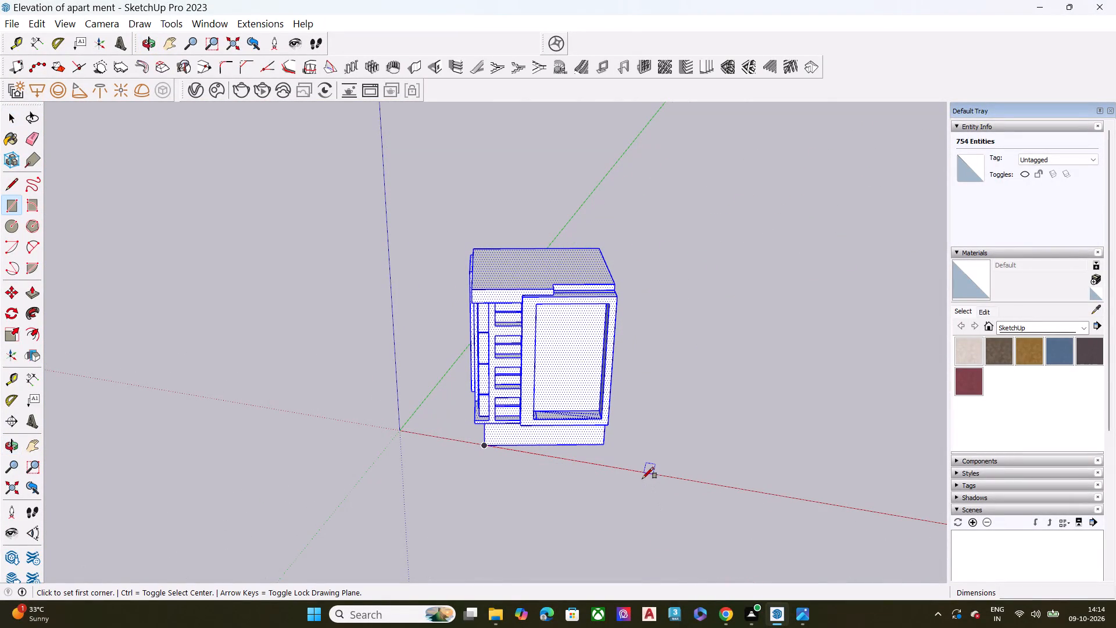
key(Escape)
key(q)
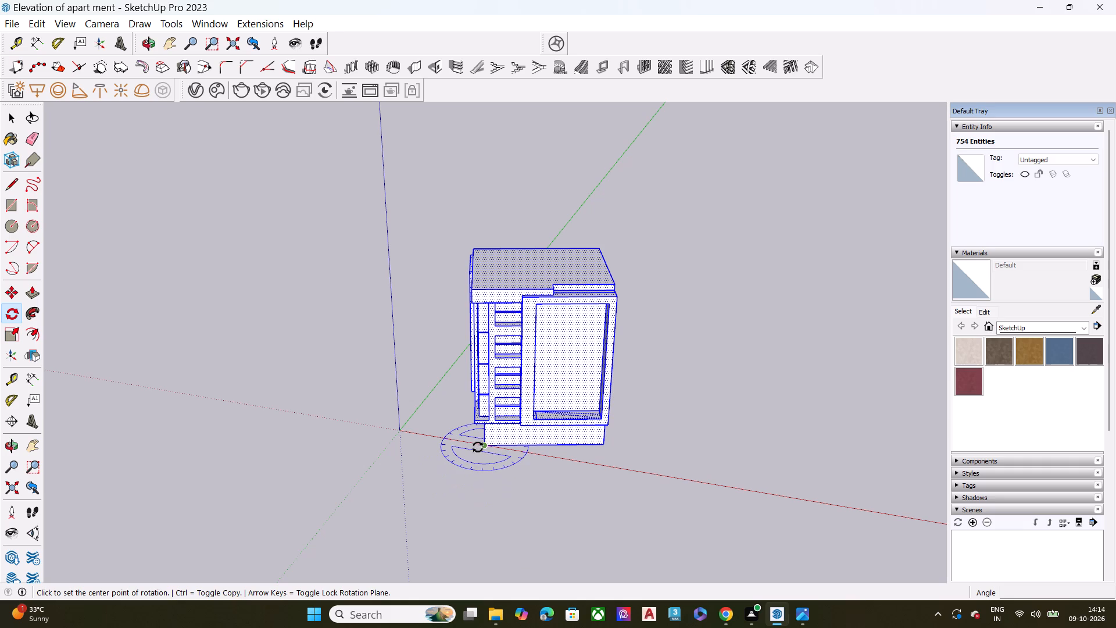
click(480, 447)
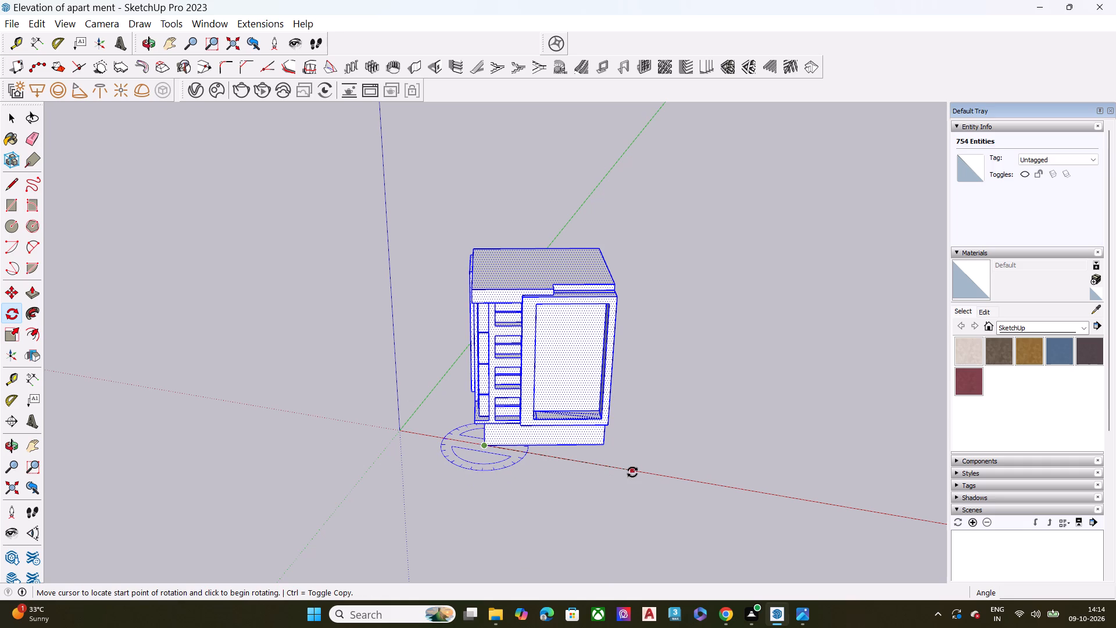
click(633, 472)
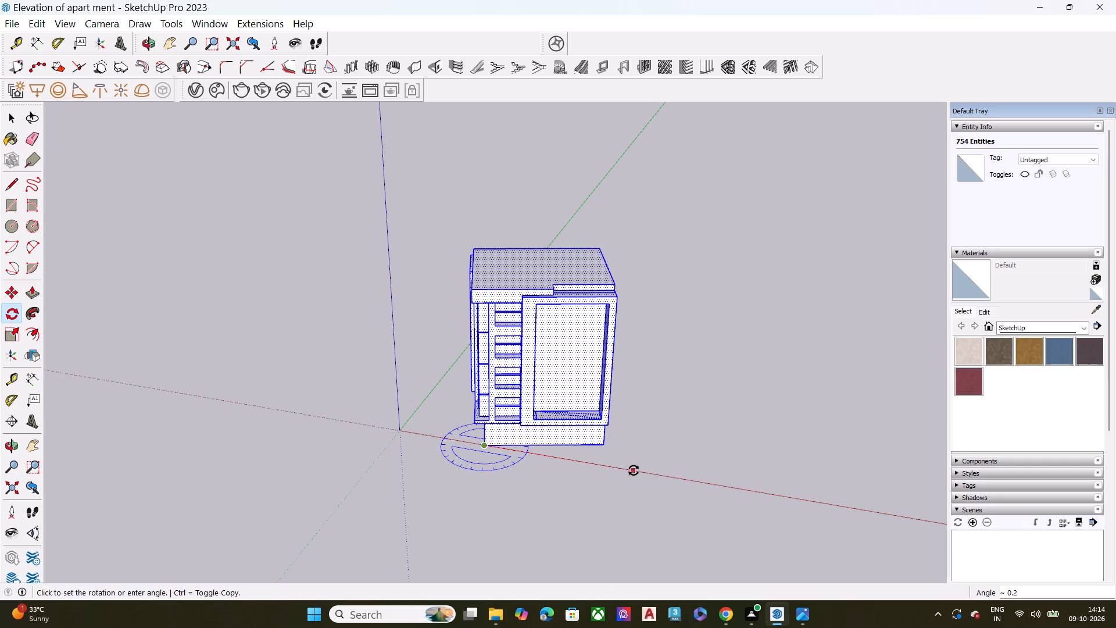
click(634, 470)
Rotate the whole building by 341.9° around a point on the red axis beyond the base, starting from the base's far front corner.
click(638, 468)
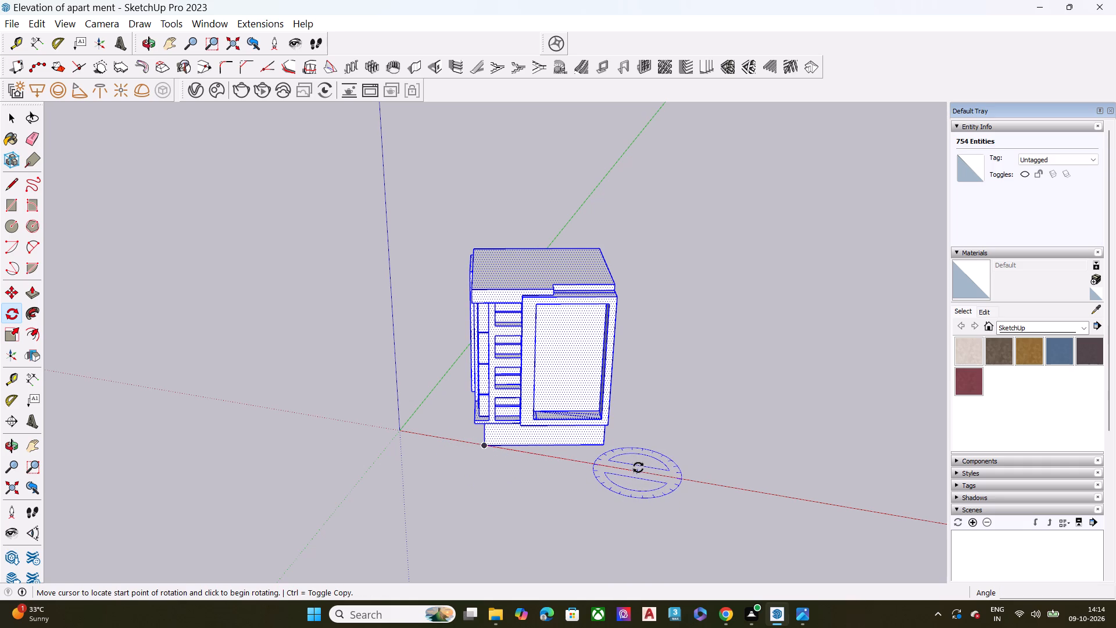
click(602, 443)
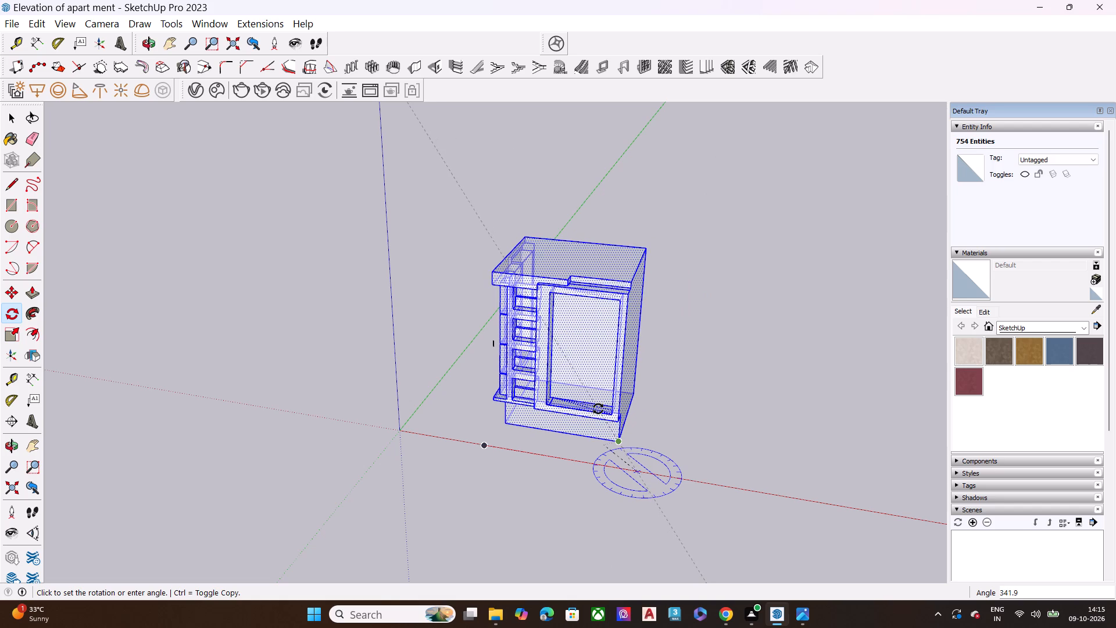
click(598, 409)
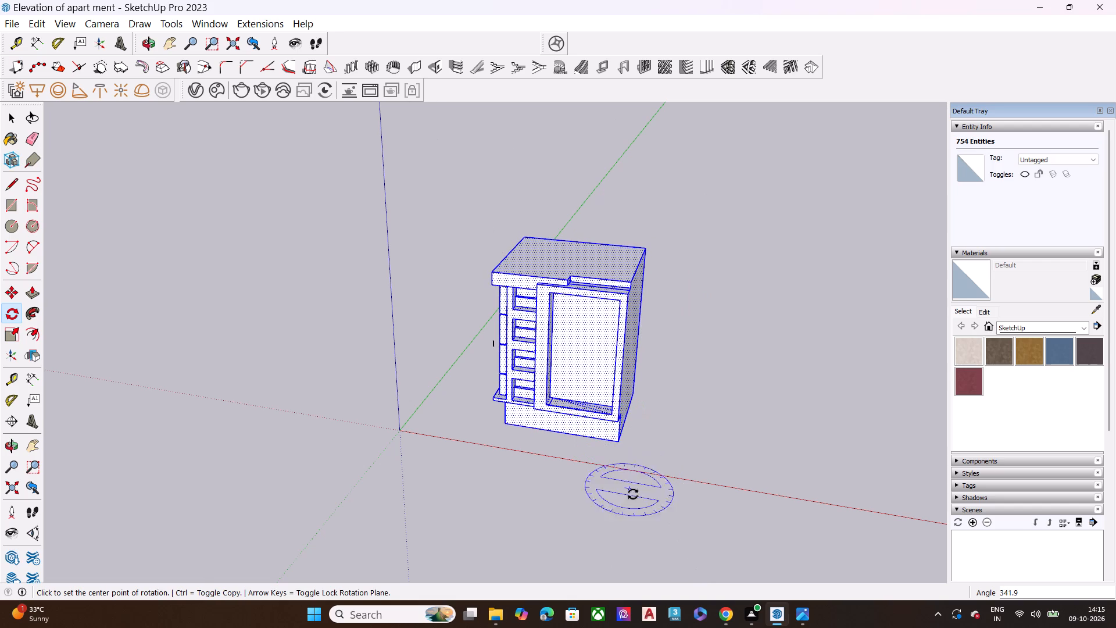
key(space)
Delete the stray loose edge floating beside the building's corner facade.
middle_drag(659, 509, 581, 402)
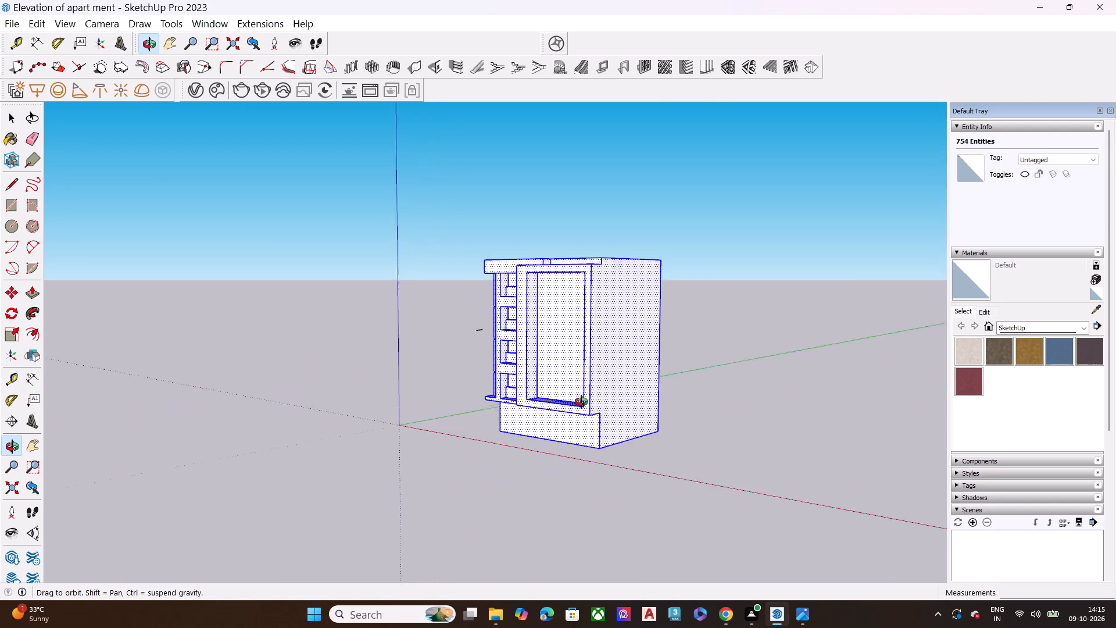
middle_drag(581, 402, 803, 402)
scroll(643, 367, up, 5)
middle_drag(396, 345, 787, 512)
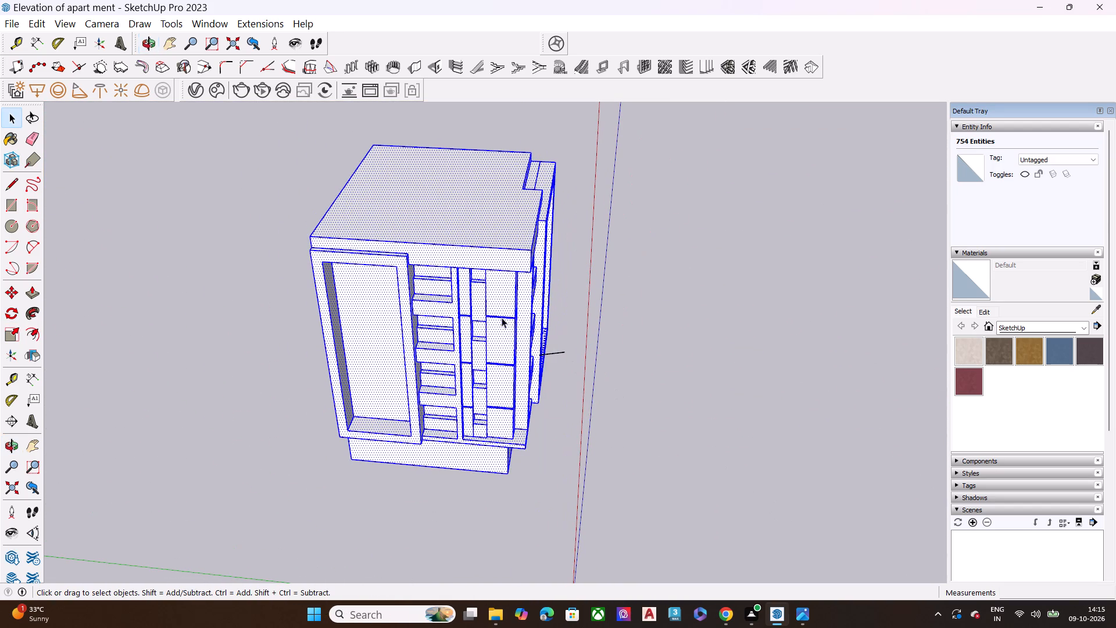
click(563, 351)
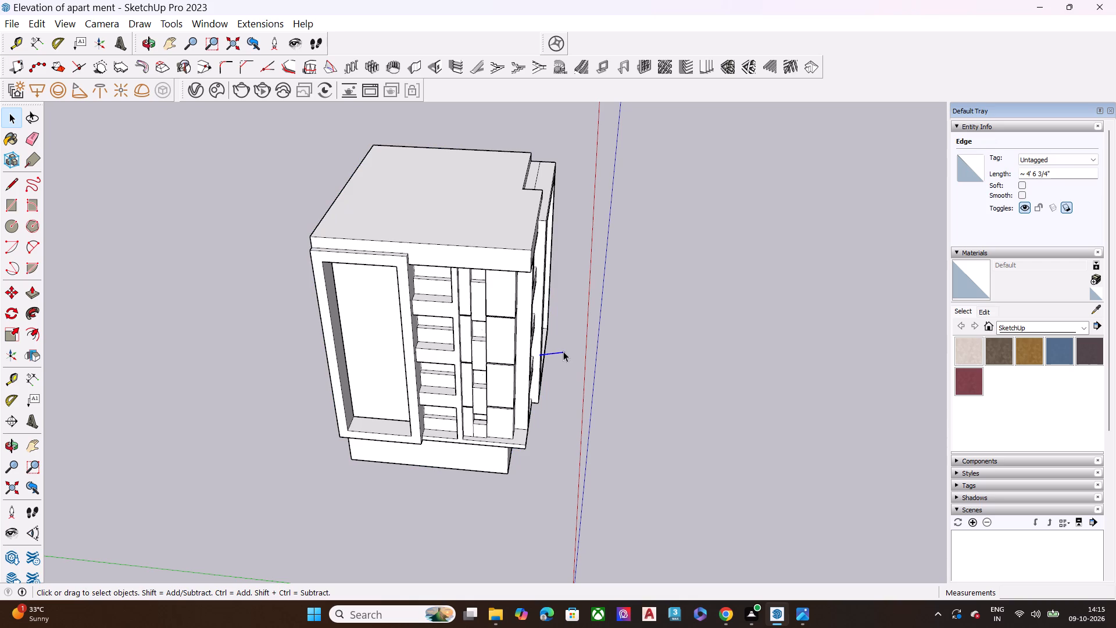
key(Delete)
Examine the building from several sides, checking the corner balconies, framed facades and base.
scroll(563, 351, up, 2)
scroll(519, 360, down, 4)
middle_drag(509, 420, 349, 206)
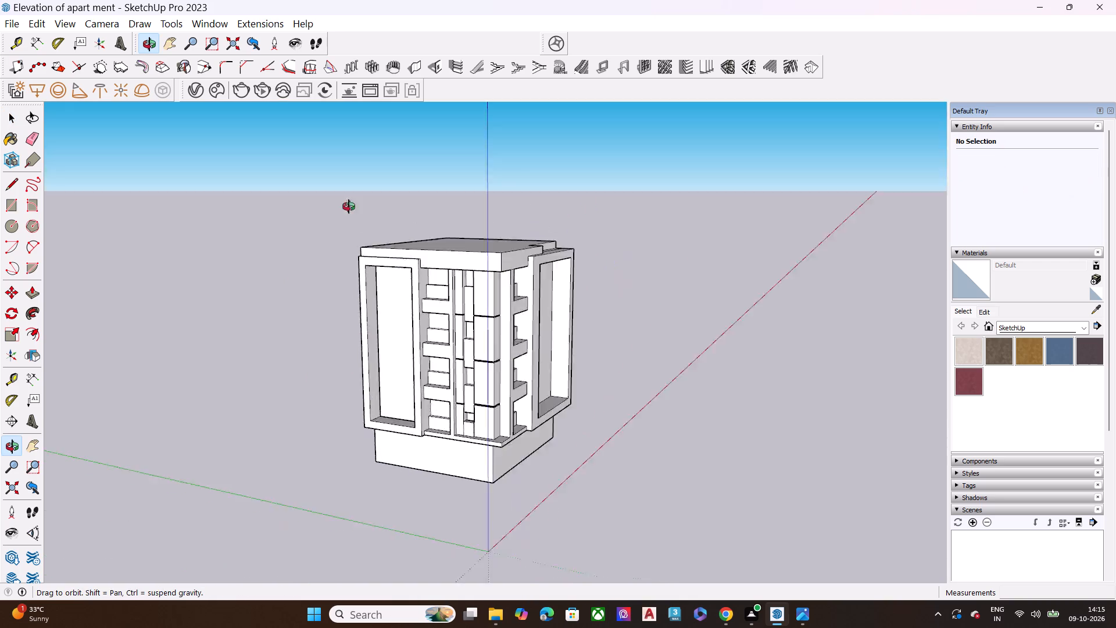
middle_drag(349, 206, 276, 0)
scroll(545, 398, up, 8)
middle_drag(420, 350, 441, 524)
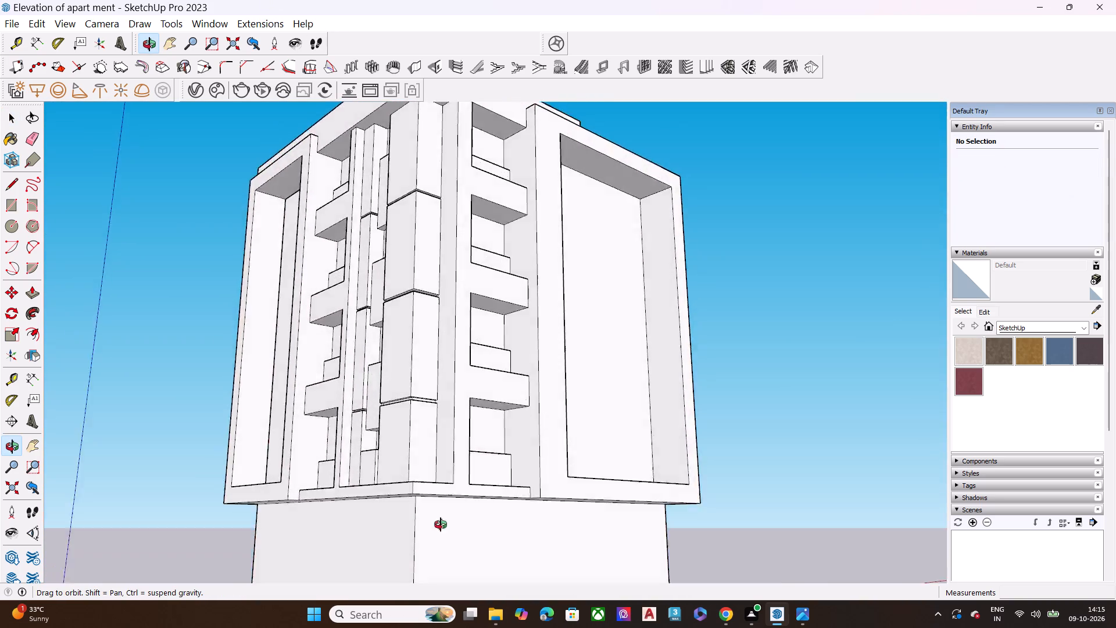
middle_drag(441, 524, 0, 488)
middle_drag(501, 313, 582, 477)
scroll(551, 478, down, 1)
scroll(566, 439, up, 2)
scroll(540, 431, down, 6)
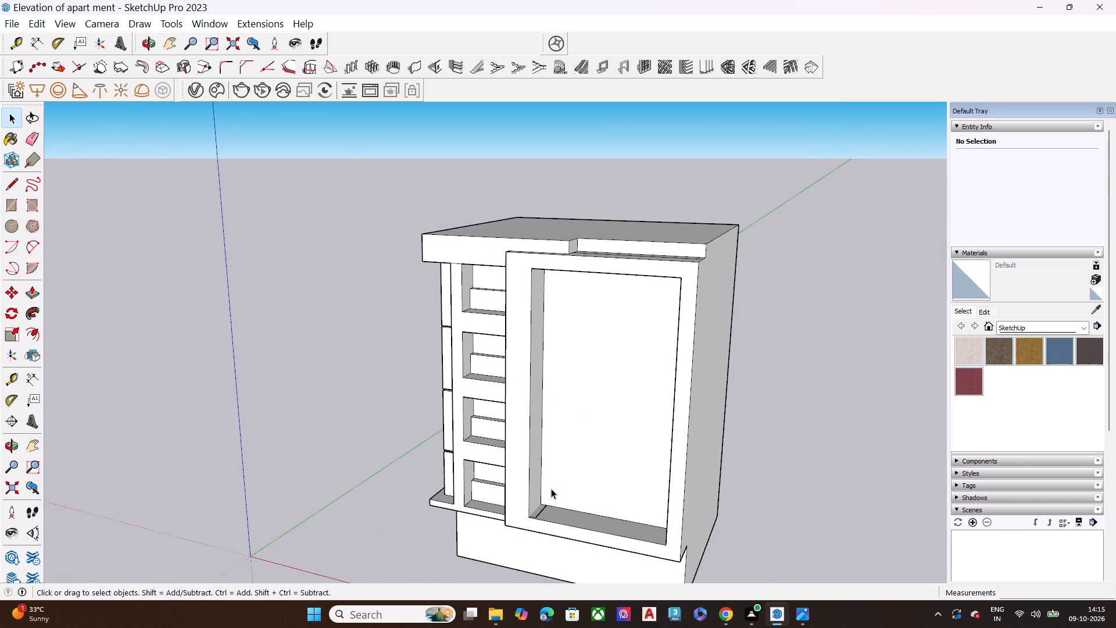
Delete the two stray edge segments on the floor of the large framed recess, at its inner corner beside the balconies.
middle_drag(551, 488, 545, 580)
scroll(545, 580, up, 8)
scroll(523, 470, up, 9)
click(502, 470)
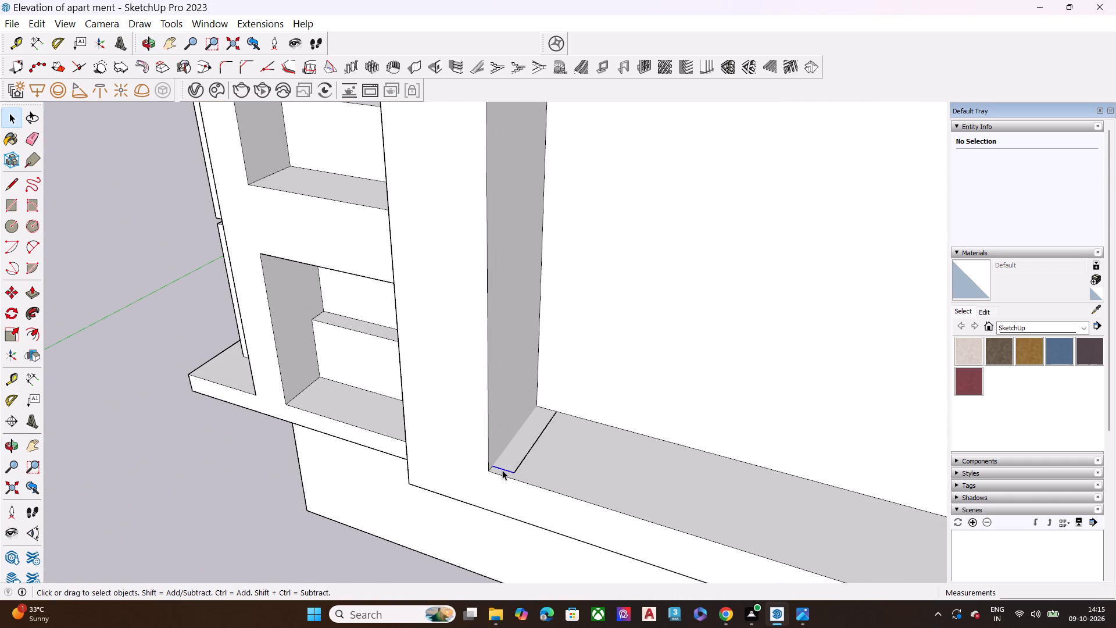
key(Delete)
click(516, 469)
key(Delete)
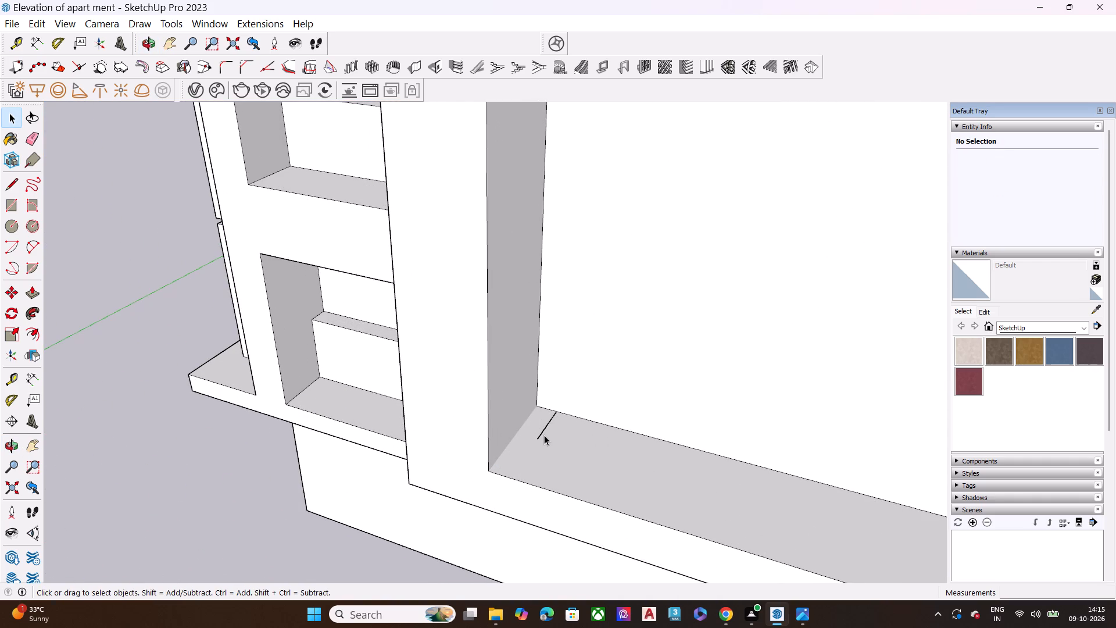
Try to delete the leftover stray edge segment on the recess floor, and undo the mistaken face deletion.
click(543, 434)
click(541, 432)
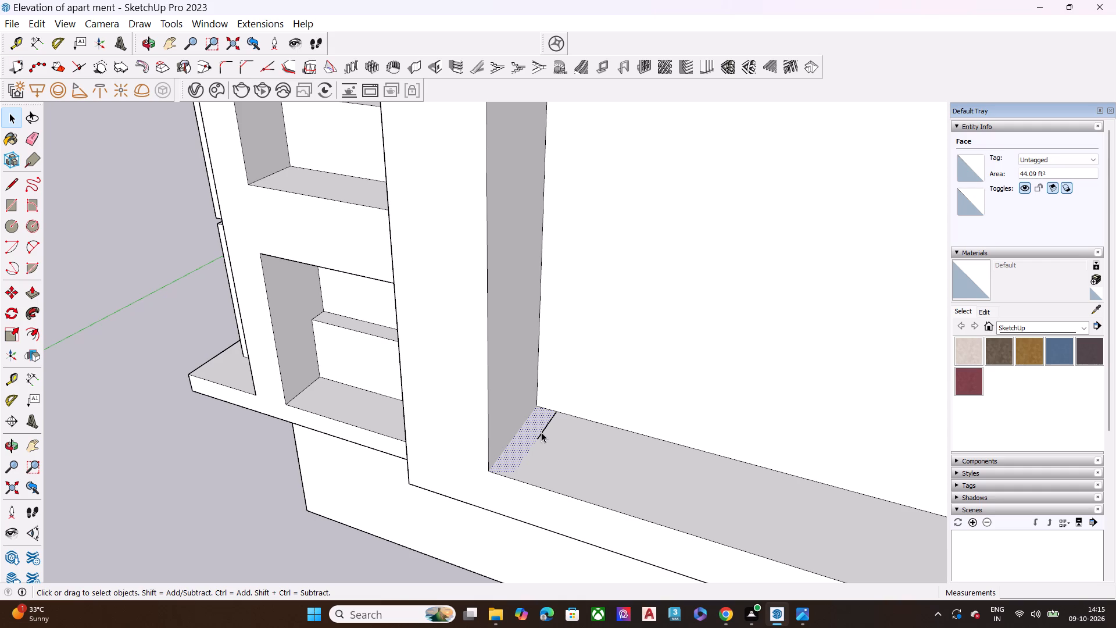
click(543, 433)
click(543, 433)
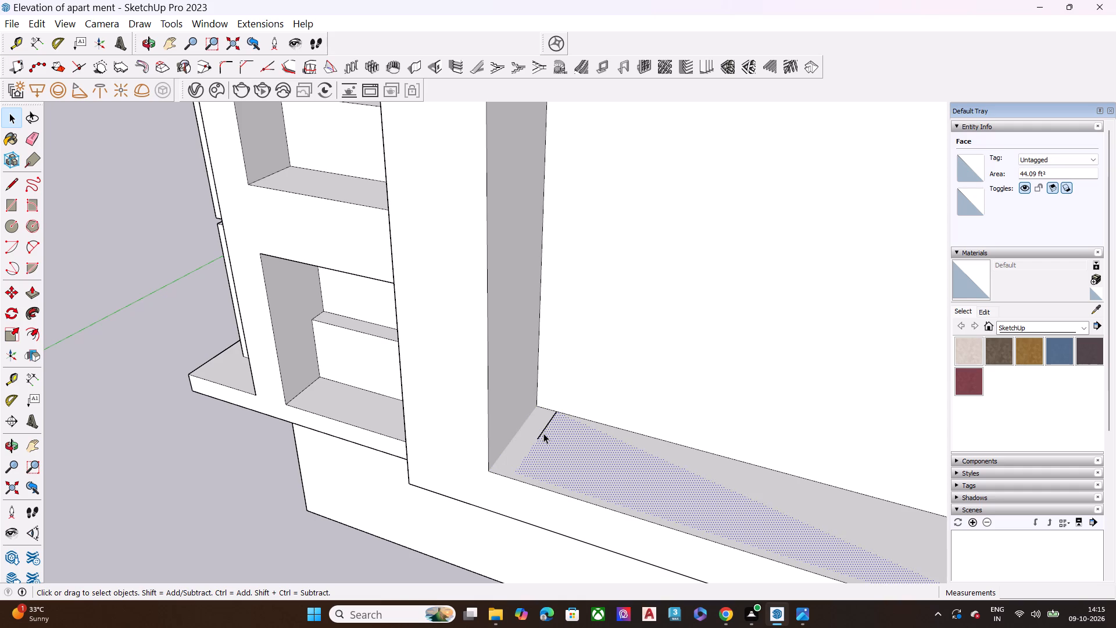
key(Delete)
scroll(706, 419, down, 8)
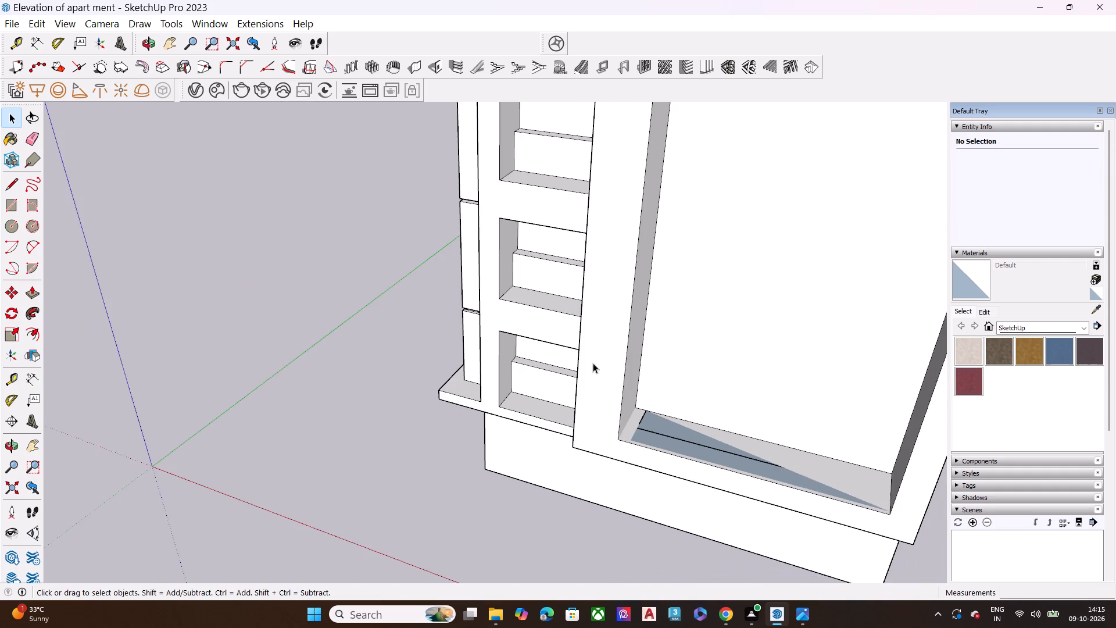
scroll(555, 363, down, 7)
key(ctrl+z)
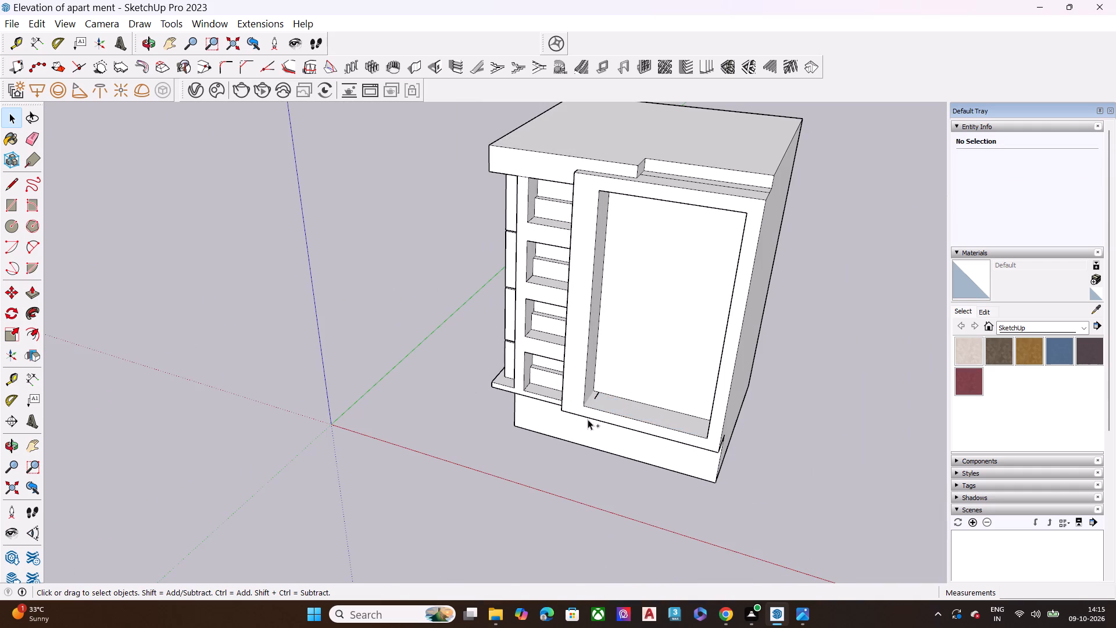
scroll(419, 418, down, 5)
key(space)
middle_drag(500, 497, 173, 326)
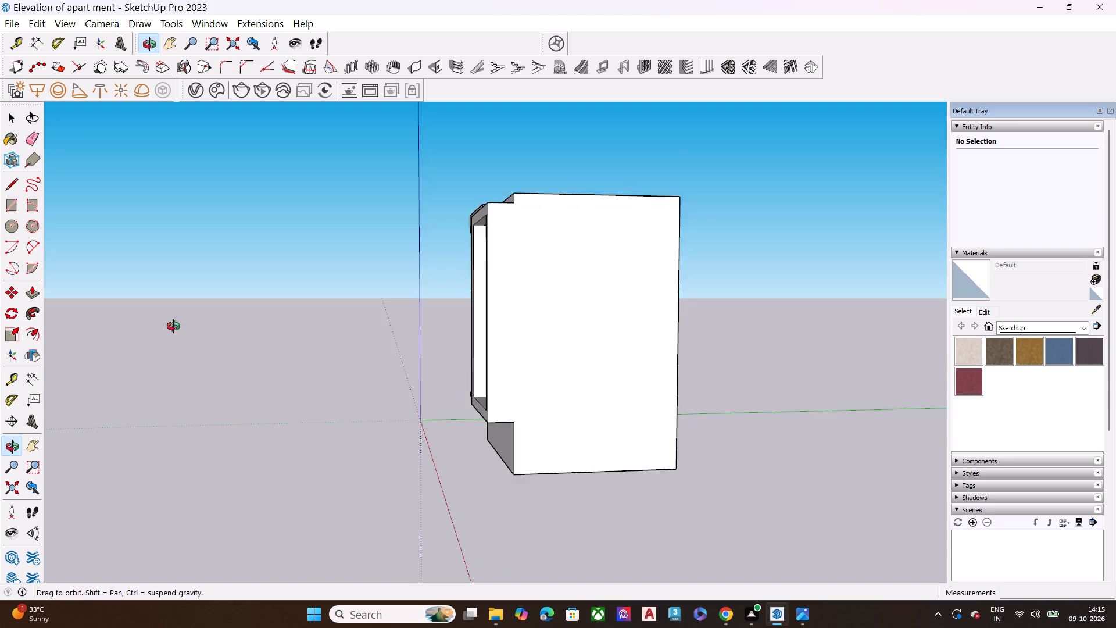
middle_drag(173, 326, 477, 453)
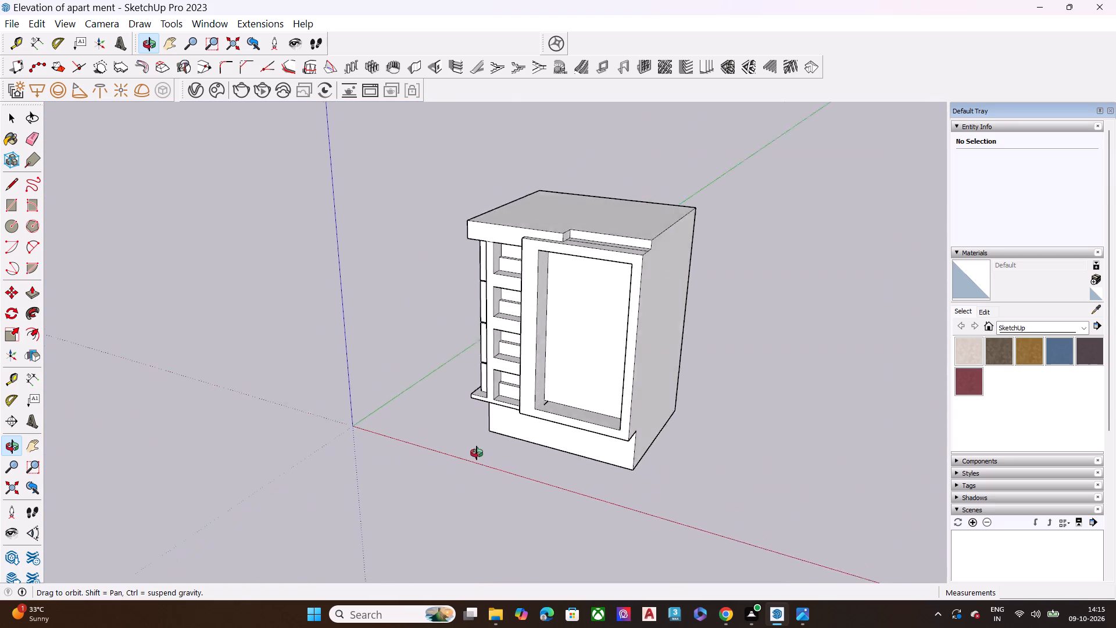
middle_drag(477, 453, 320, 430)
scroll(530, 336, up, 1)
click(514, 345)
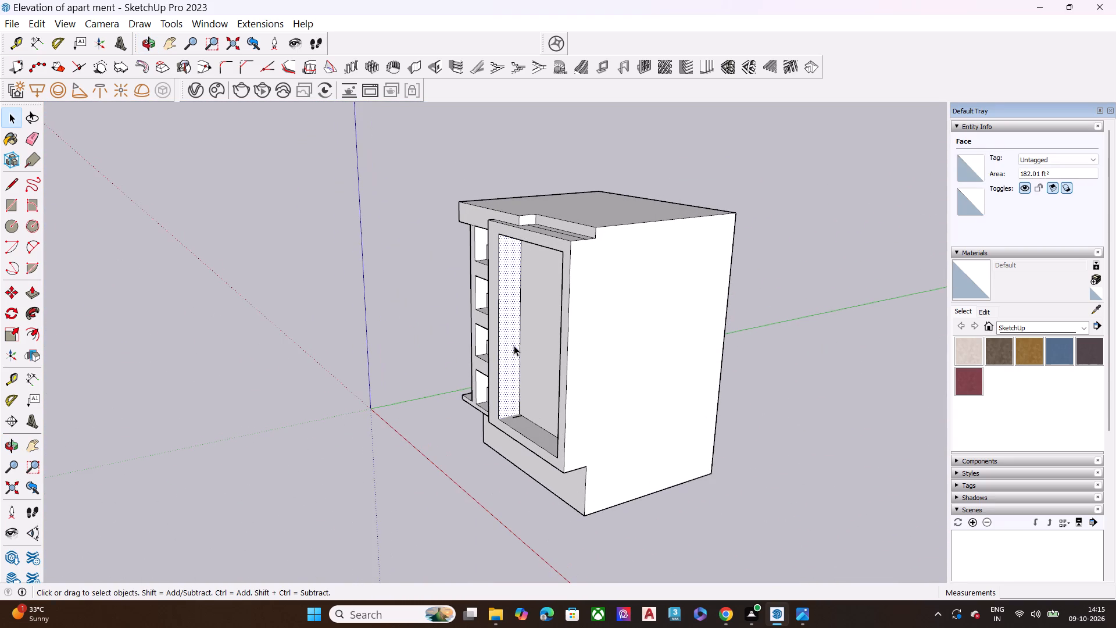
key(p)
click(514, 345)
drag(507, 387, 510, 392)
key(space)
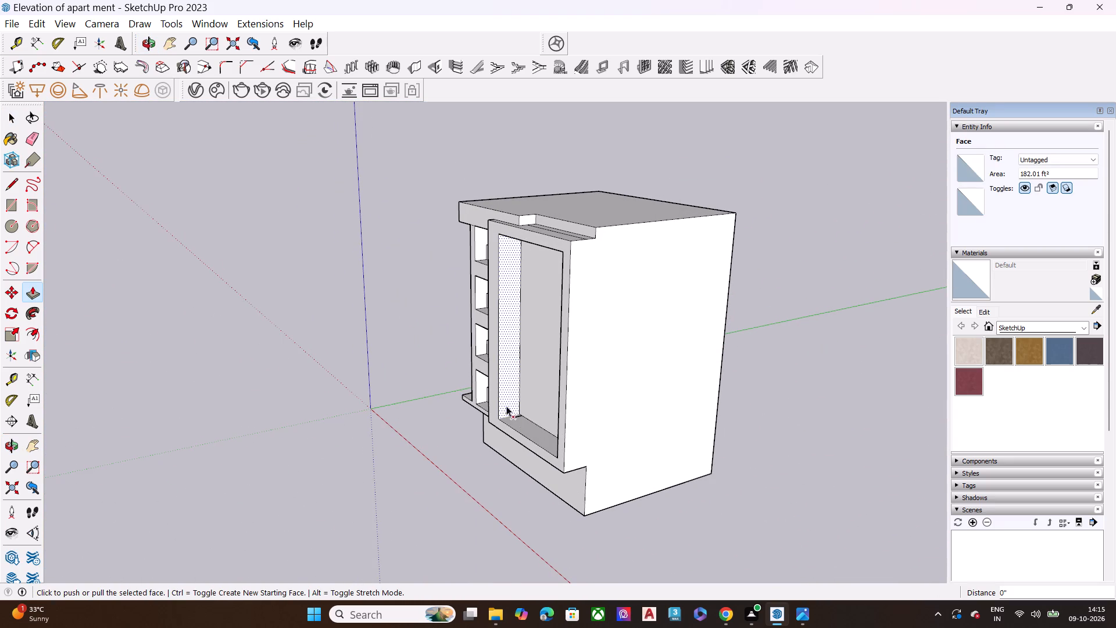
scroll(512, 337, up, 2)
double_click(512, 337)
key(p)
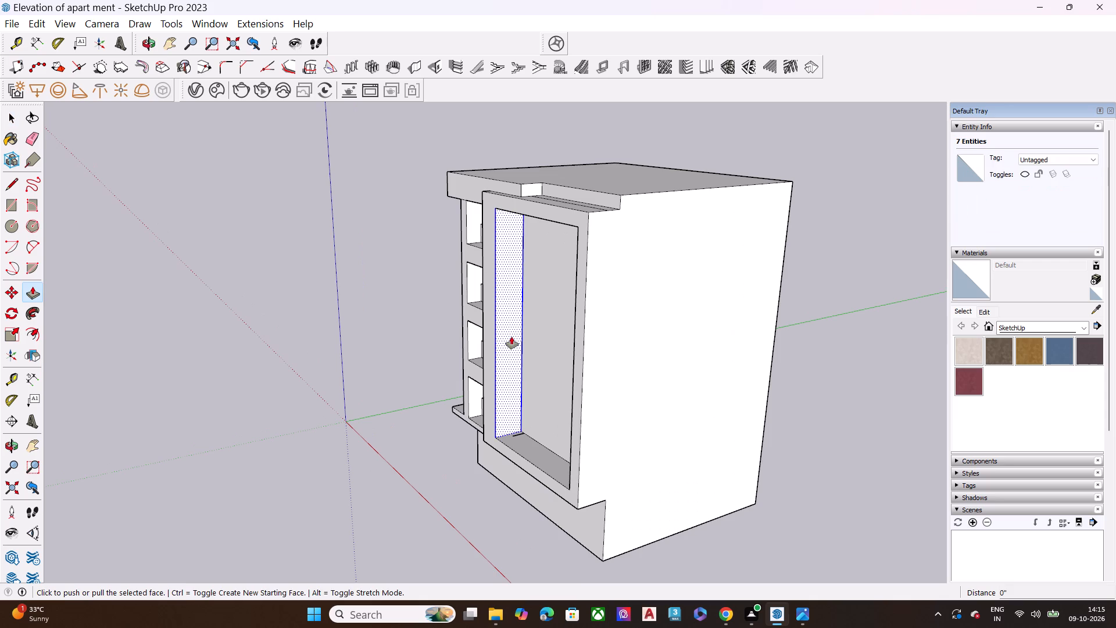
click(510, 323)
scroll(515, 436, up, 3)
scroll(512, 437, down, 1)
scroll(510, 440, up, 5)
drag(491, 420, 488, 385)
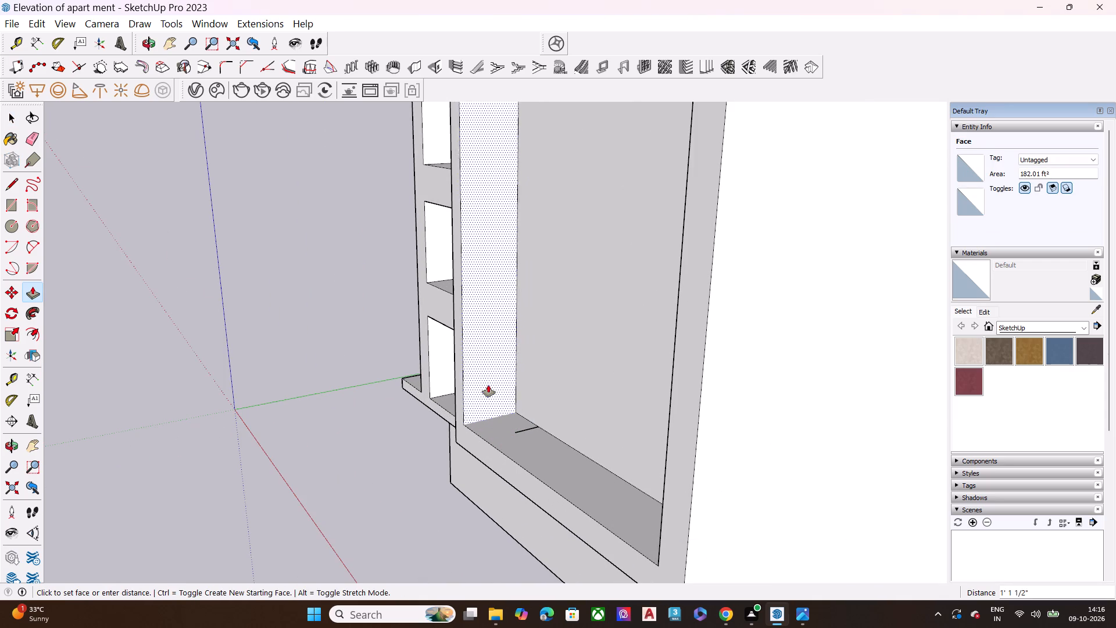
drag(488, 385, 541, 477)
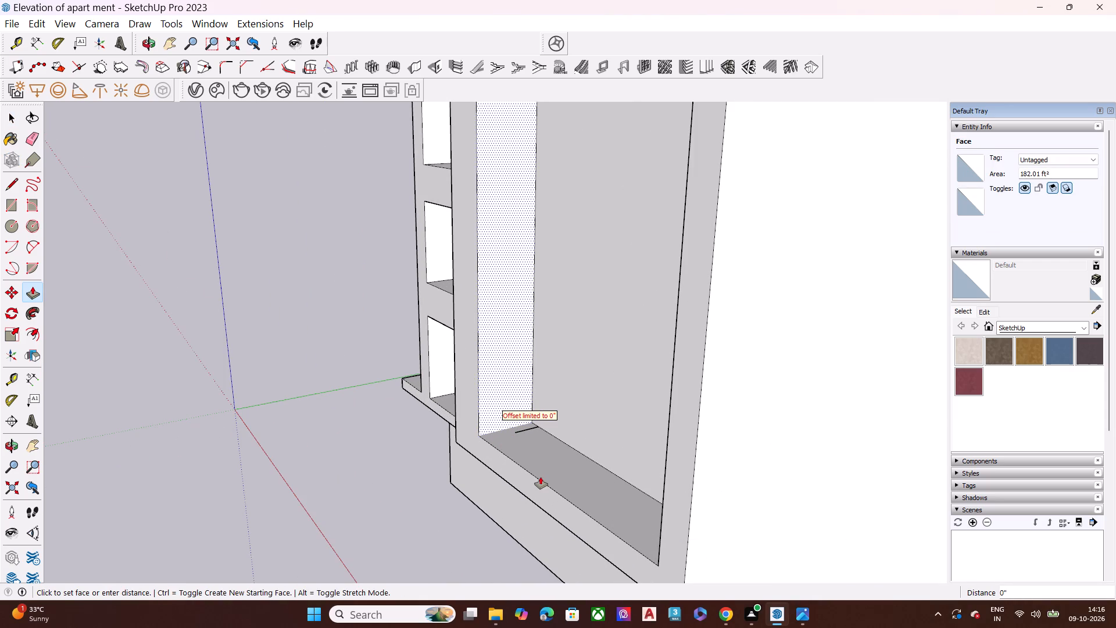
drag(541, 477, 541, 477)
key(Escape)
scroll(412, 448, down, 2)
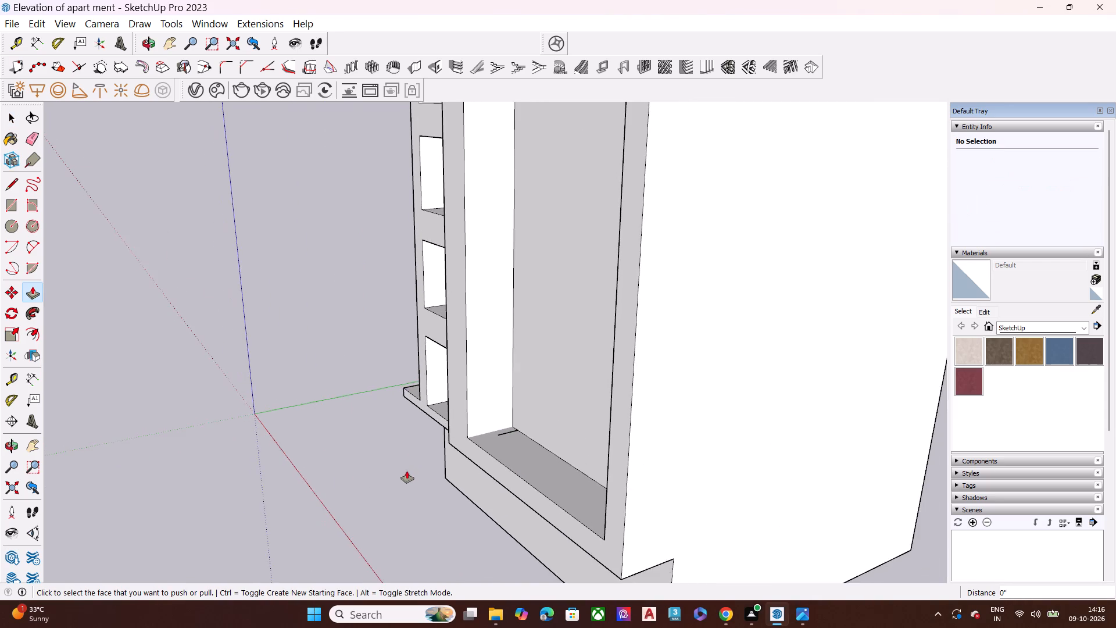
Examine the building's corner balconies, framed recesses and base from above, from ground level and from the front.
middle_drag(455, 468, 580, 476)
scroll(580, 476, up, 6)
key(space)
middle_drag(208, 370, 631, 403)
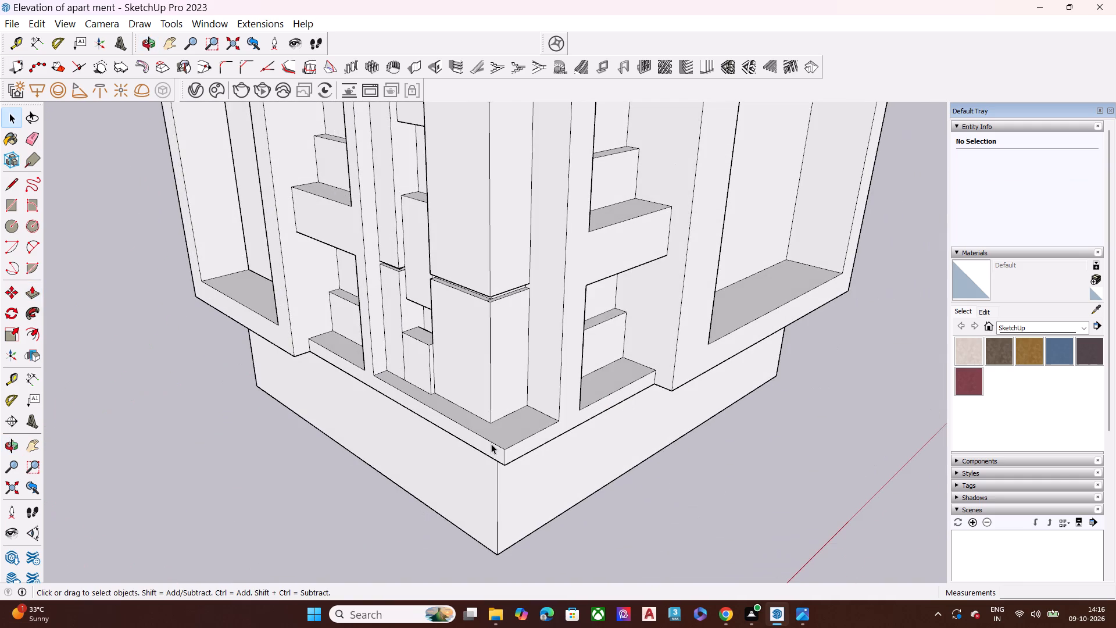
scroll(394, 441, down, 7)
middle_drag(507, 484, 314, 512)
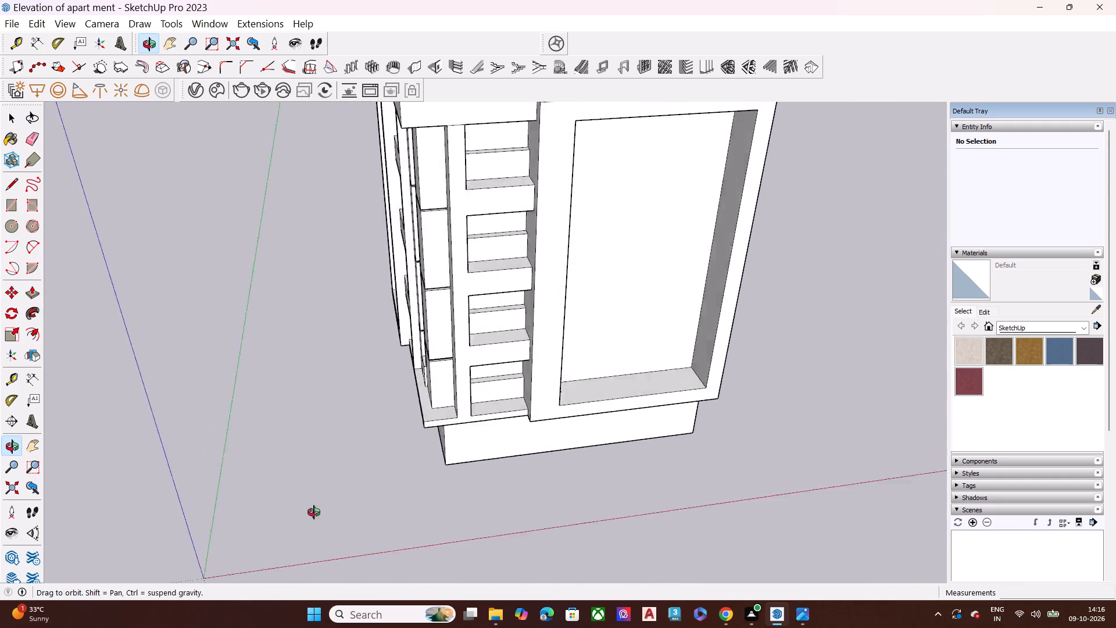
middle_drag(314, 512, 510, 307)
scroll(510, 314, down, 3)
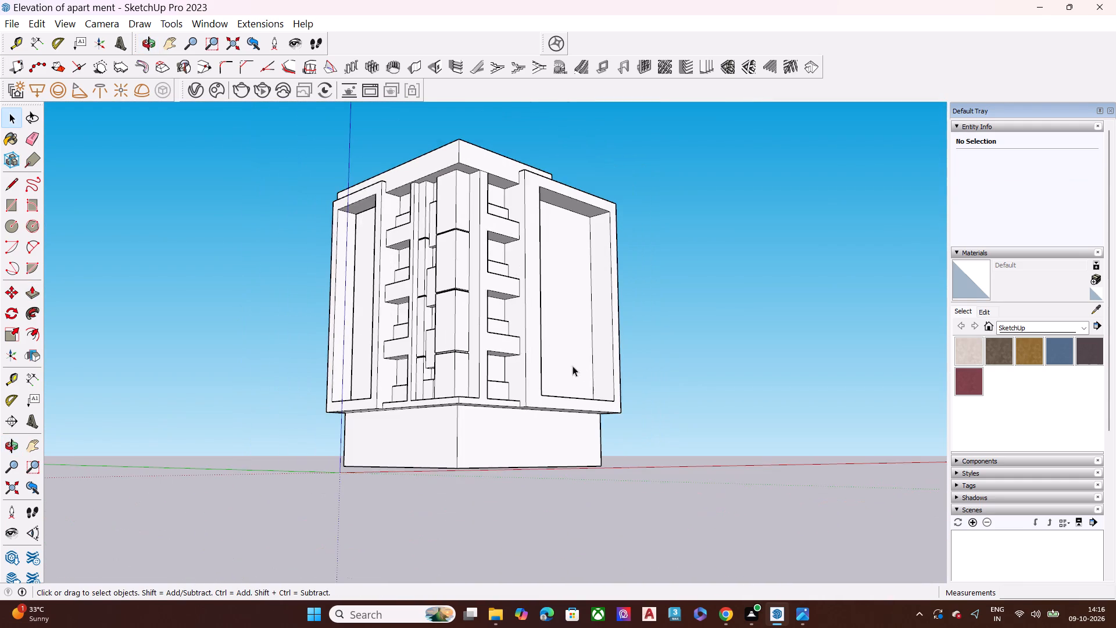
middle_drag(595, 370, 447, 403)
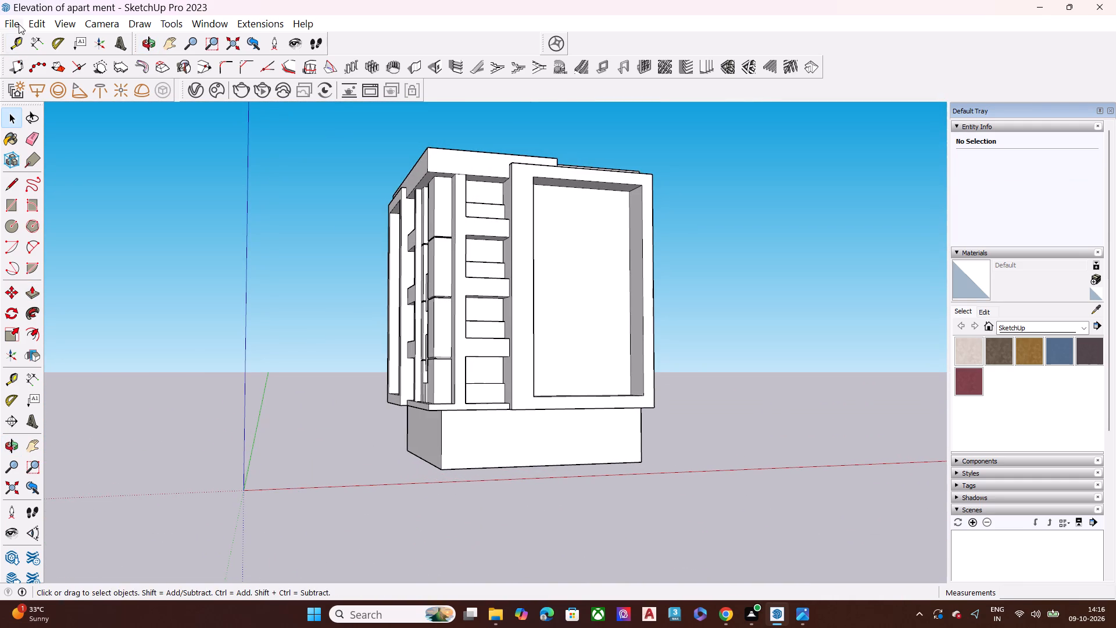
Browse the importable files in the Downloads folder for an image to bring into the model.
click(19, 24)
click(34, 271)
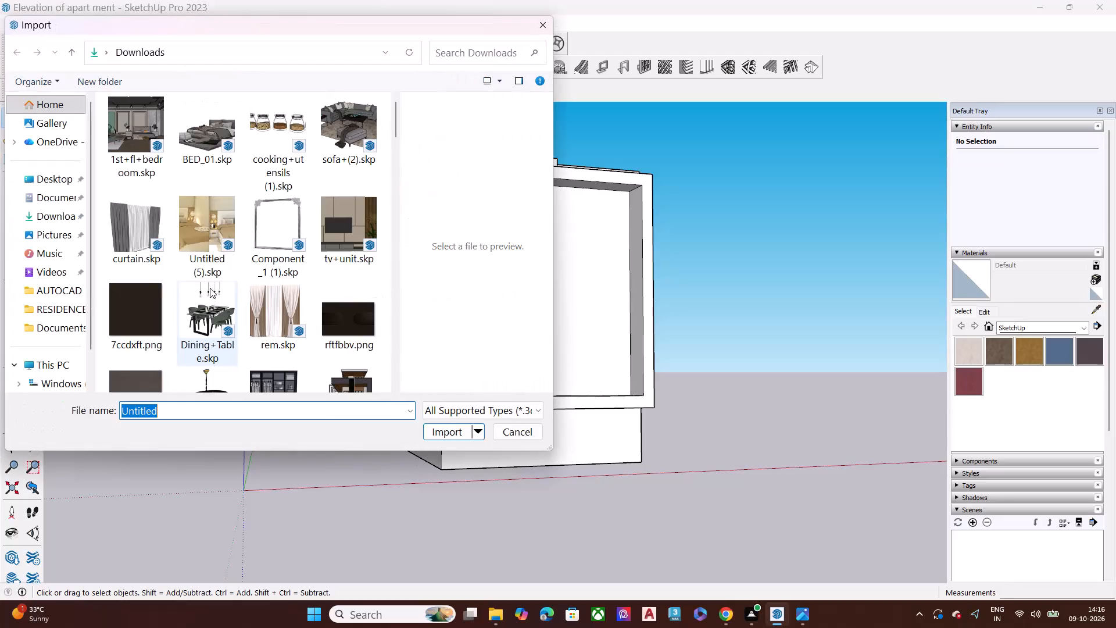
scroll(267, 204, down, 3)
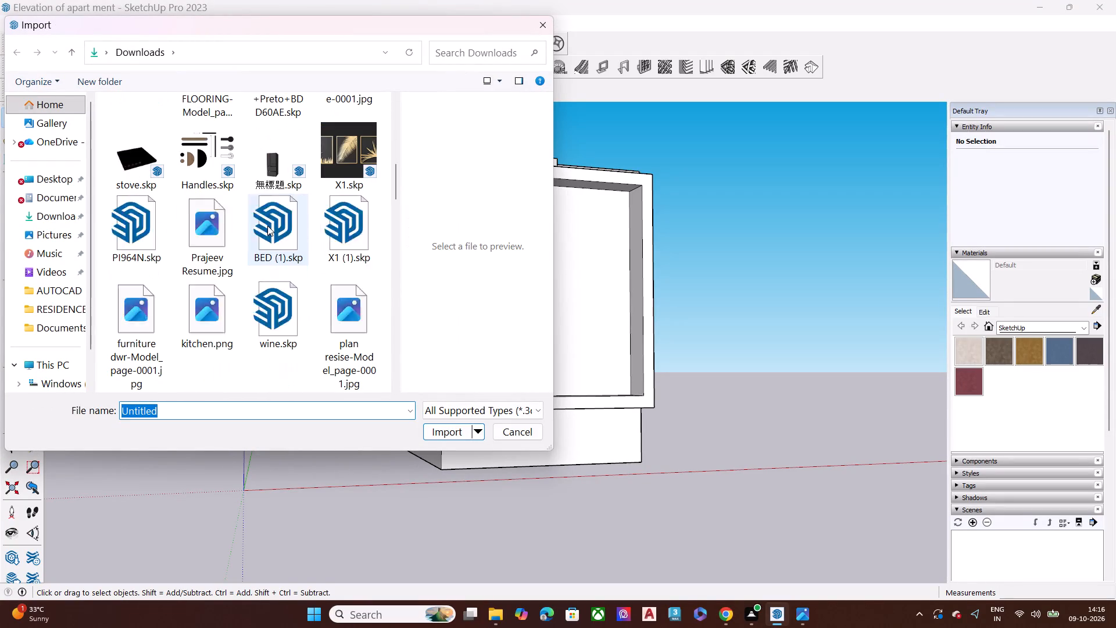
drag(463, 25, 670, 60)
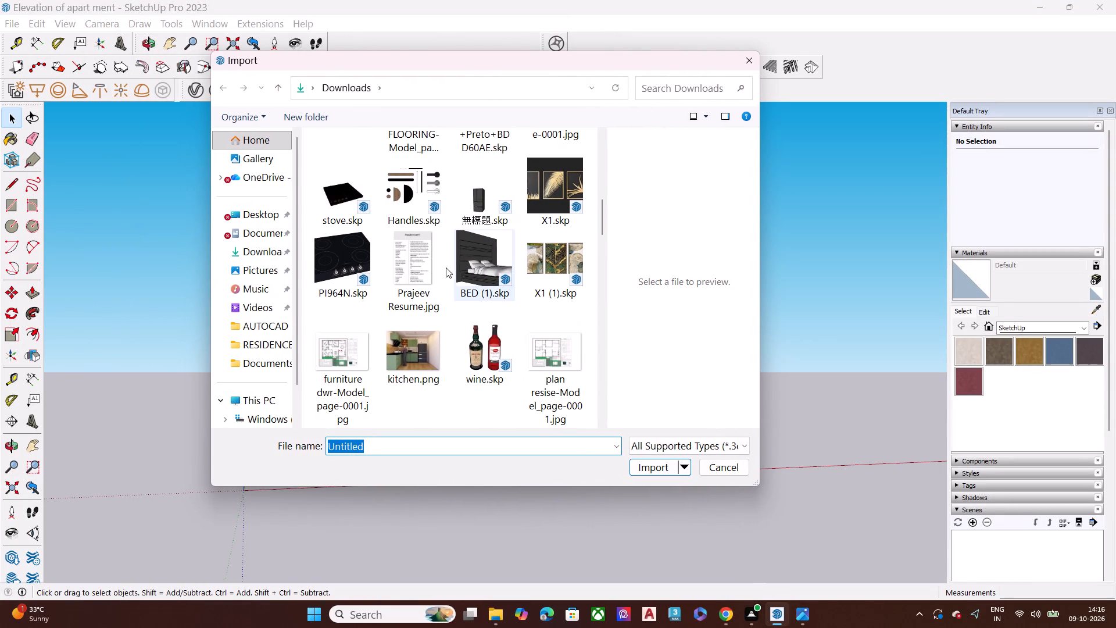
scroll(445, 298, down, 1)
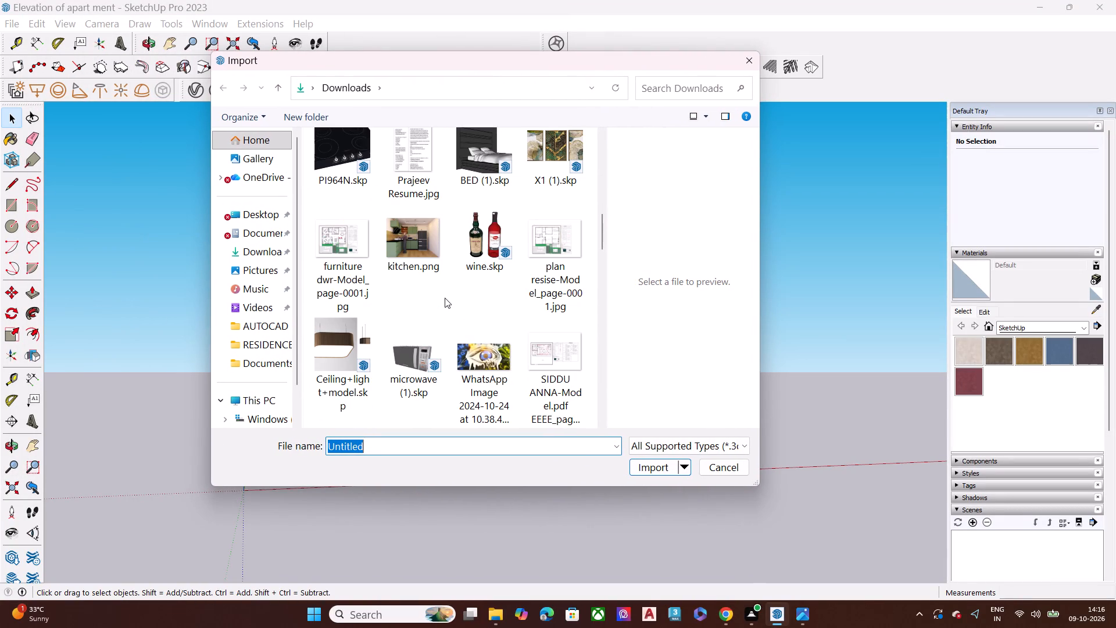
scroll(445, 298, down, 6)
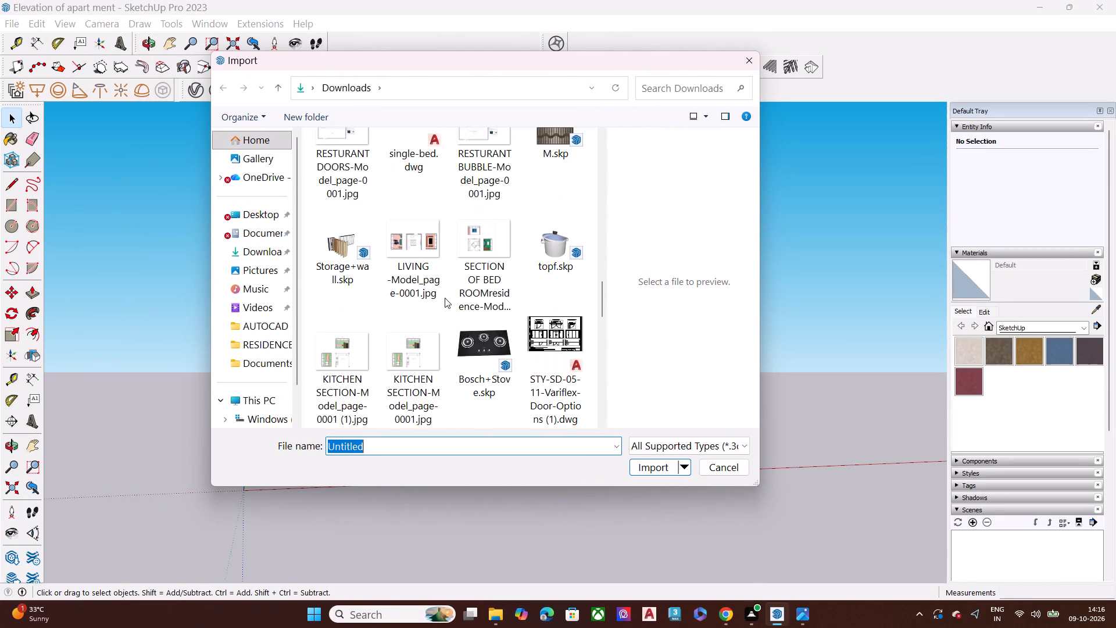
scroll(445, 298, down, 3)
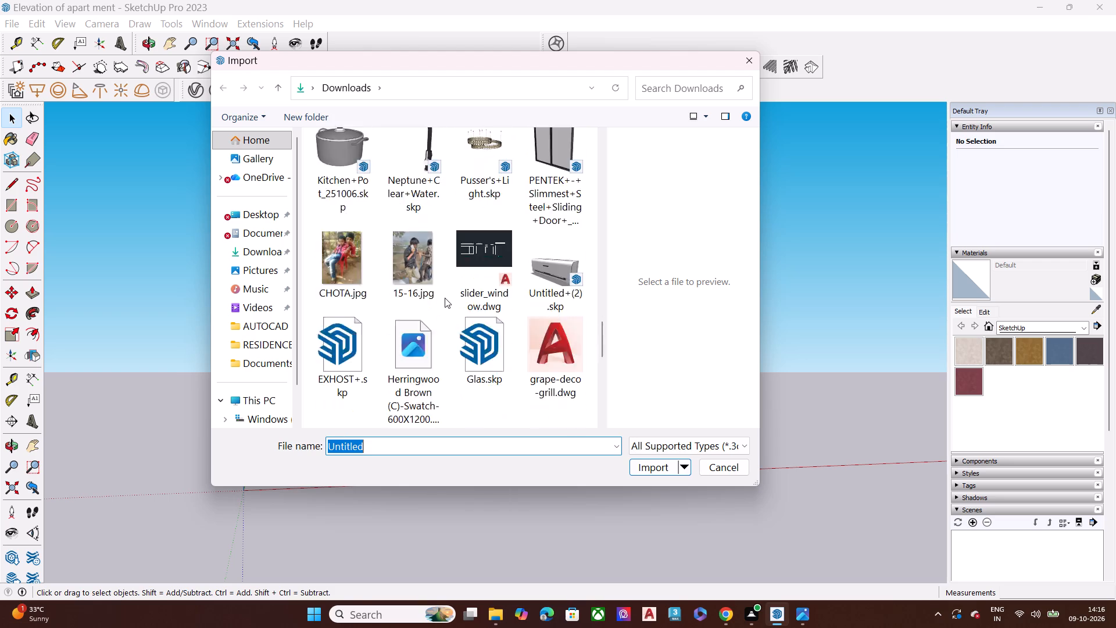
scroll(445, 298, down, 7)
scroll(445, 298, up, 2)
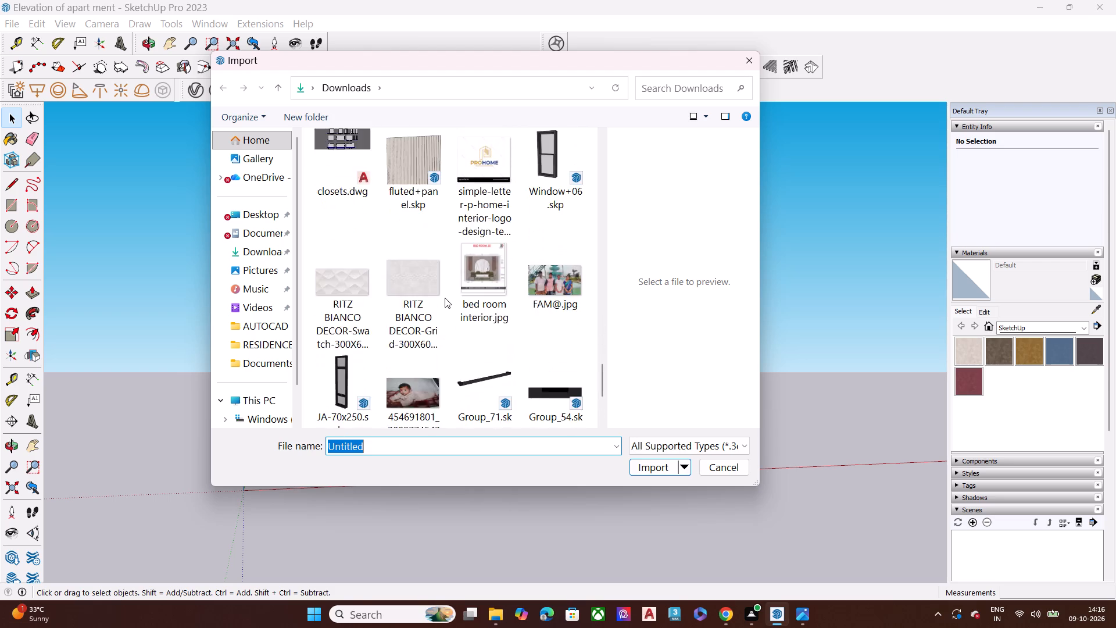
scroll(445, 298, up, 1)
click(248, 248)
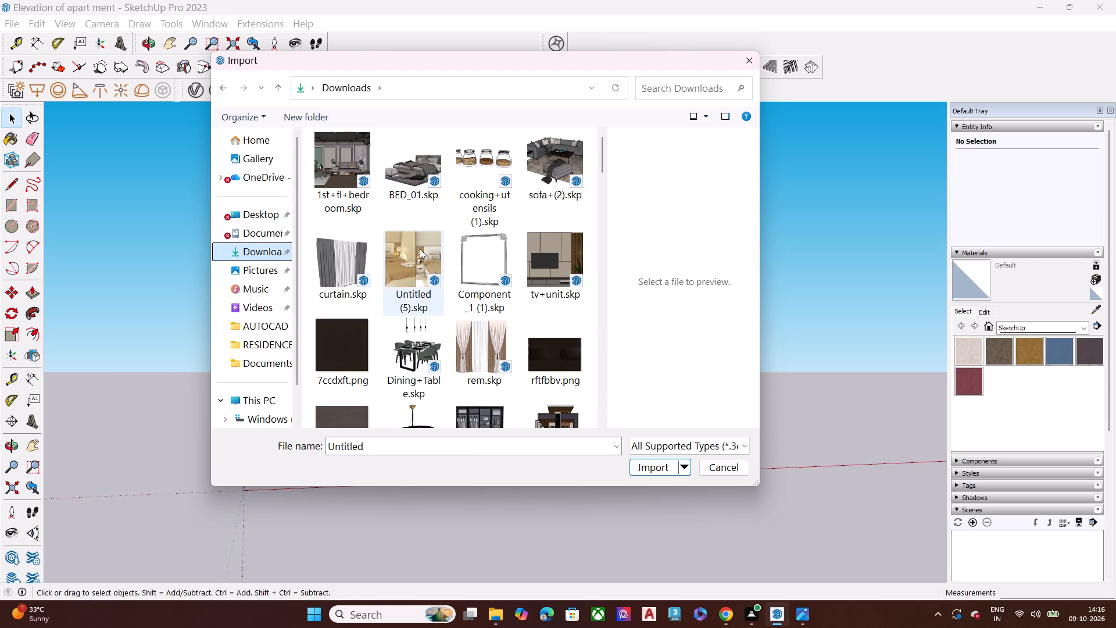
scroll(420, 249, down, 5)
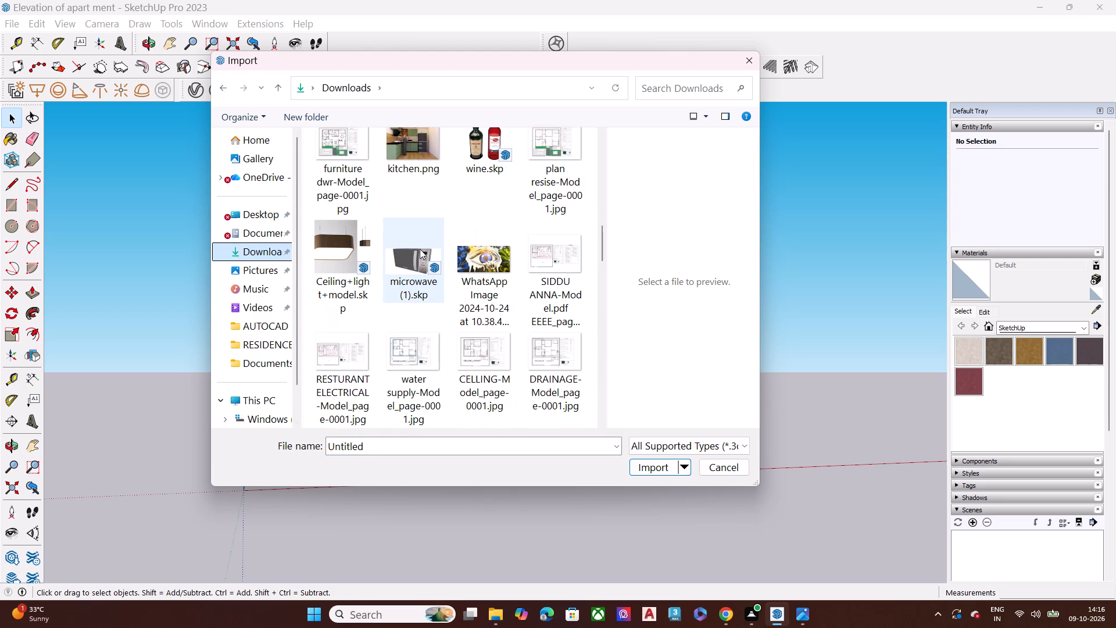
scroll(420, 249, down, 2)
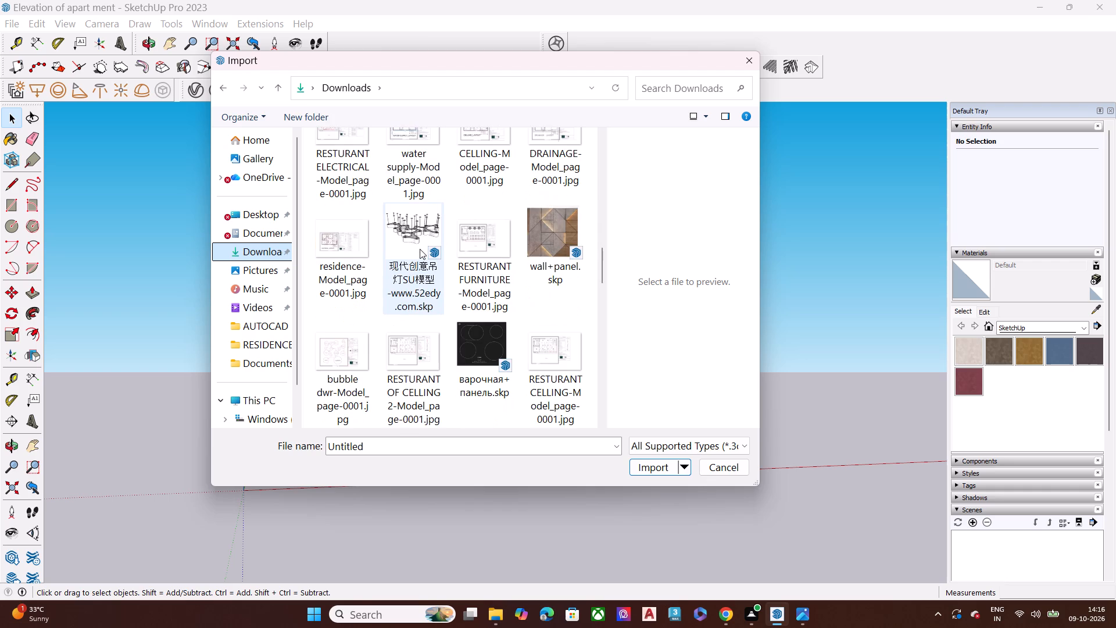
scroll(420, 249, down, 6)
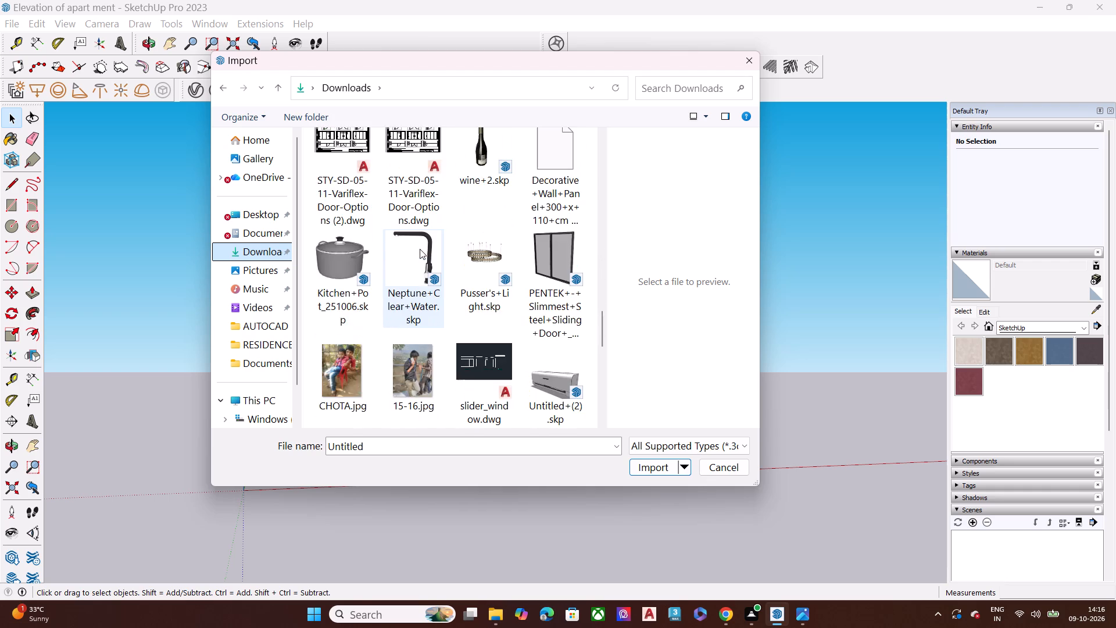
scroll(420, 249, down, 3)
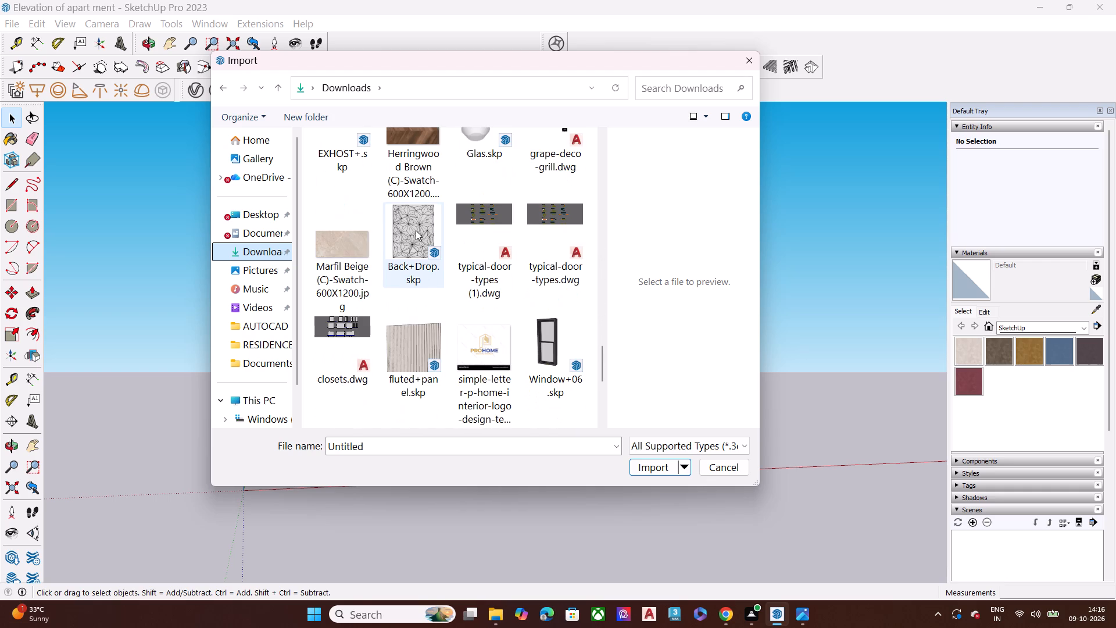
scroll(416, 230, down, 2)
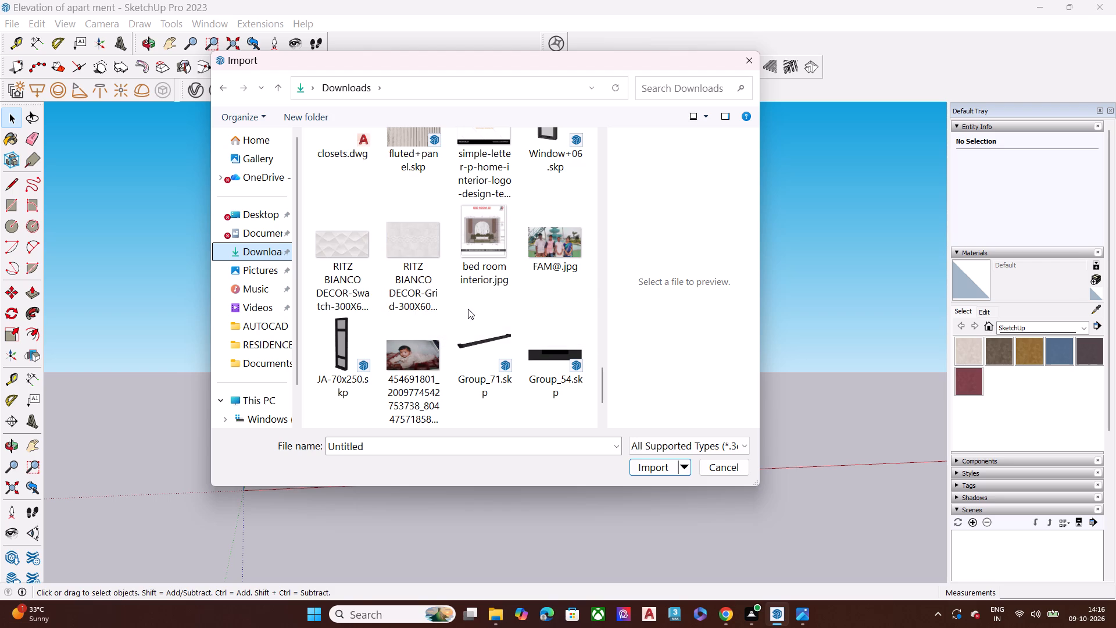
scroll(463, 306, up, 1)
scroll(464, 307, down, 4)
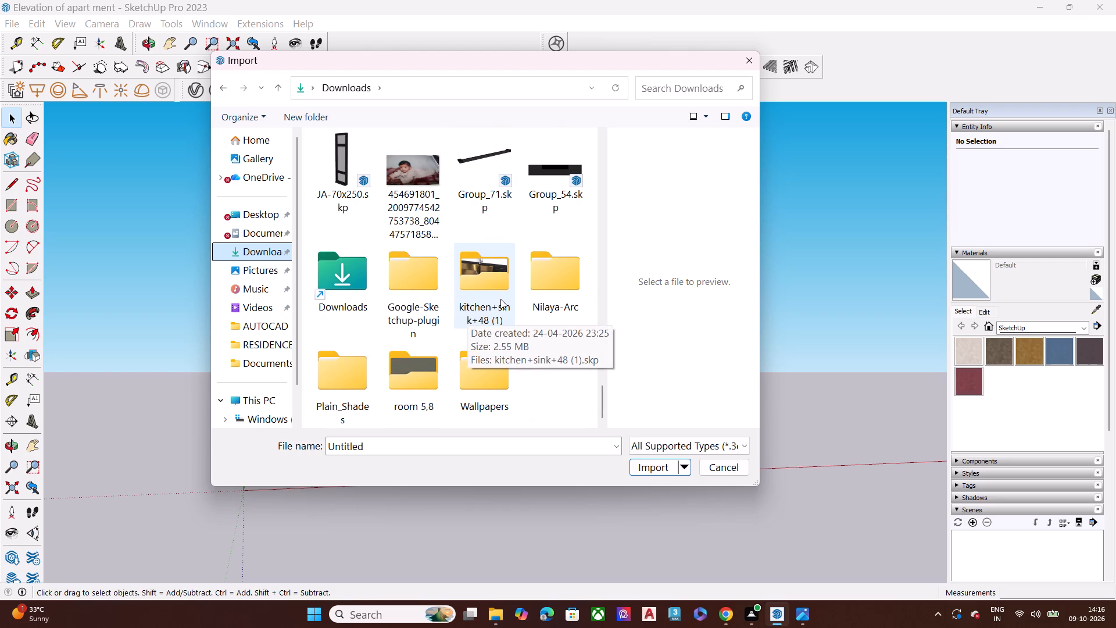
scroll(356, 306, up, 3)
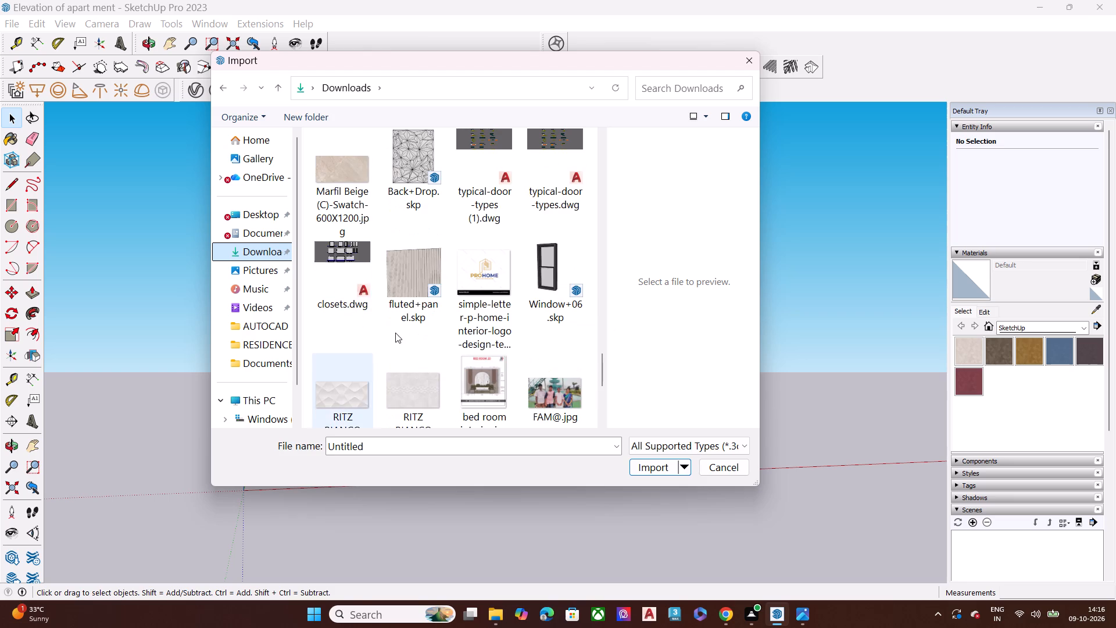
scroll(416, 305, down, 1)
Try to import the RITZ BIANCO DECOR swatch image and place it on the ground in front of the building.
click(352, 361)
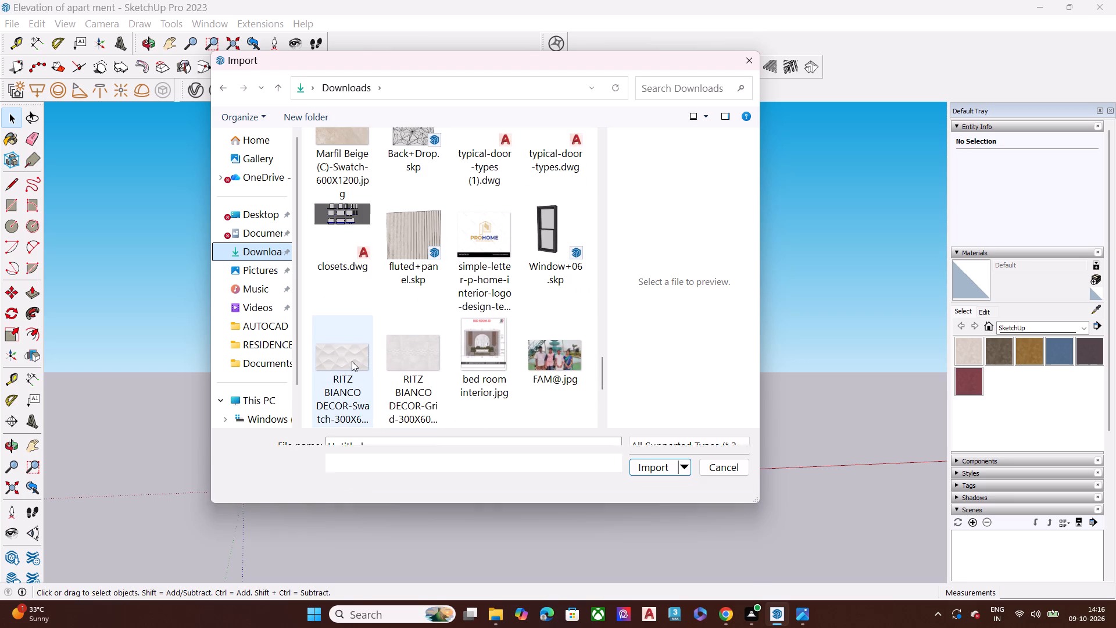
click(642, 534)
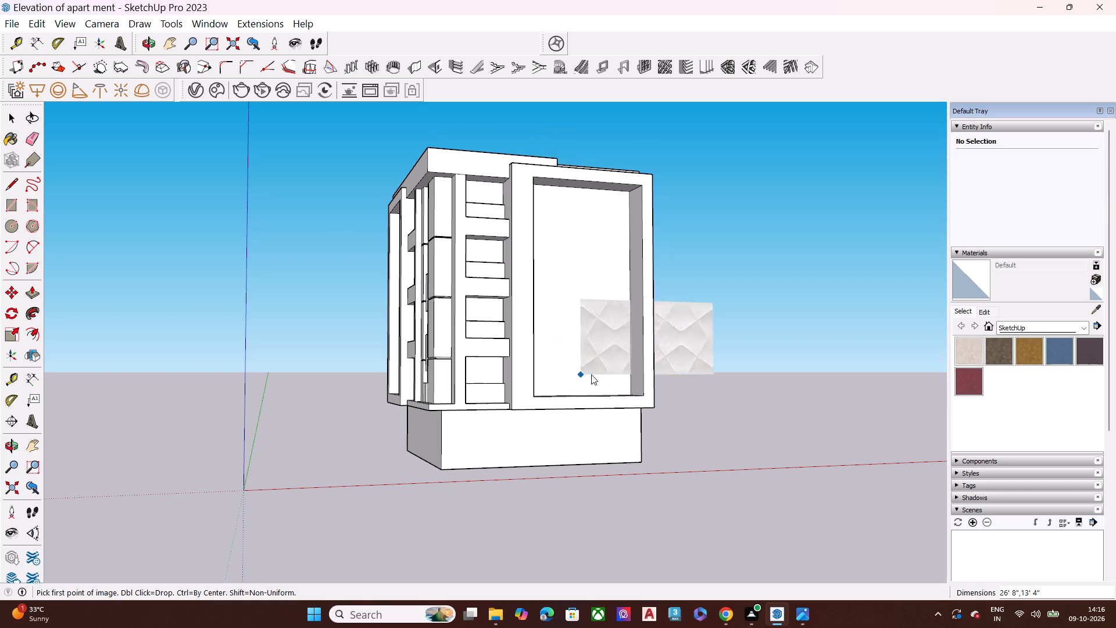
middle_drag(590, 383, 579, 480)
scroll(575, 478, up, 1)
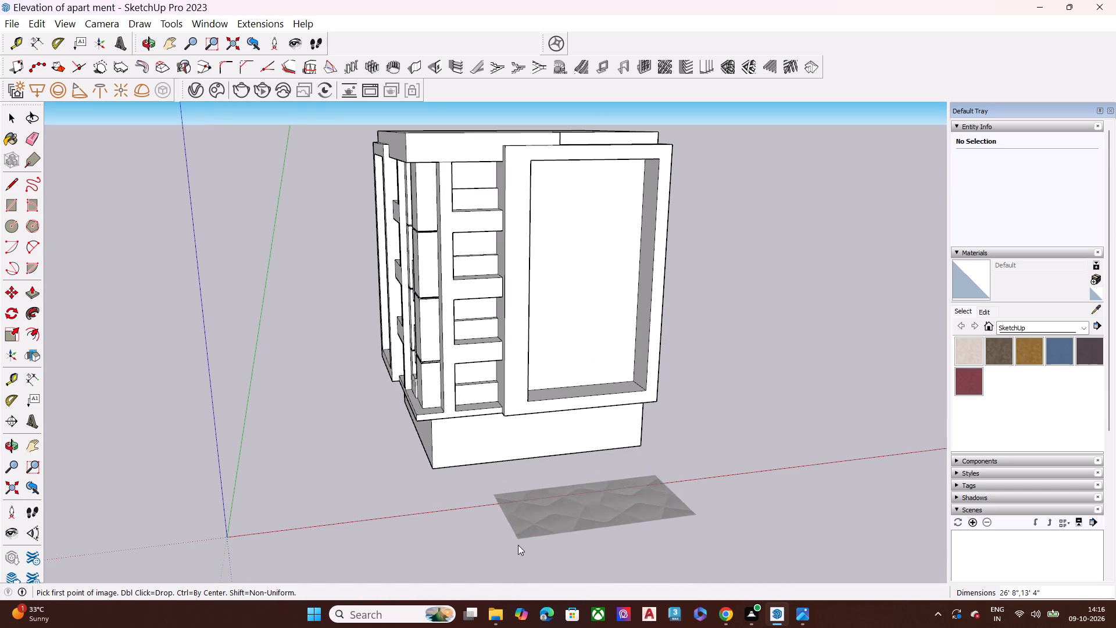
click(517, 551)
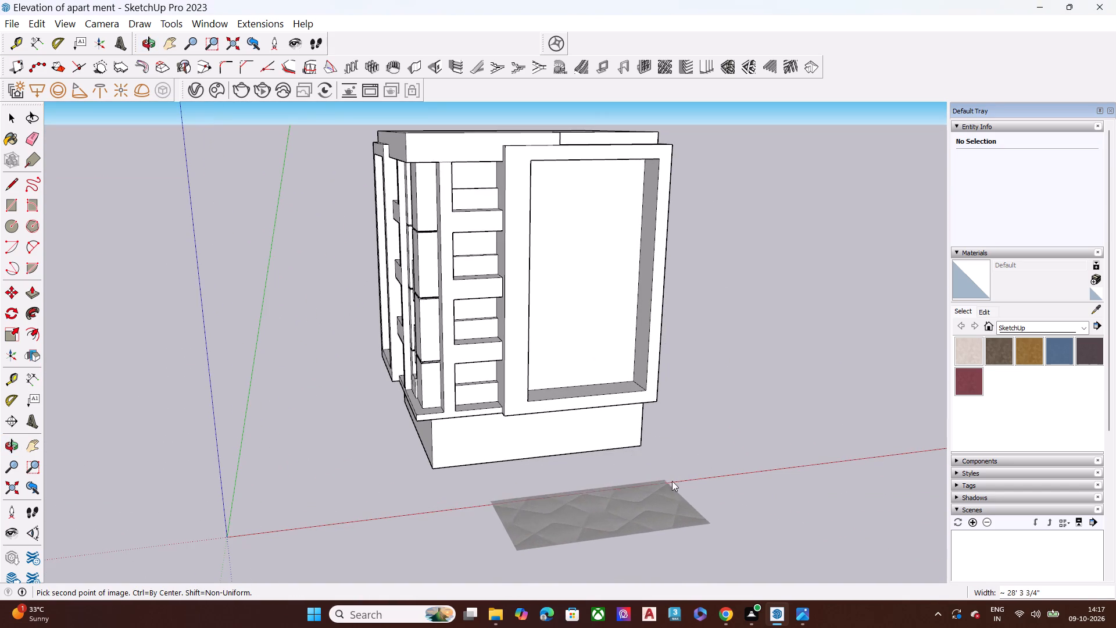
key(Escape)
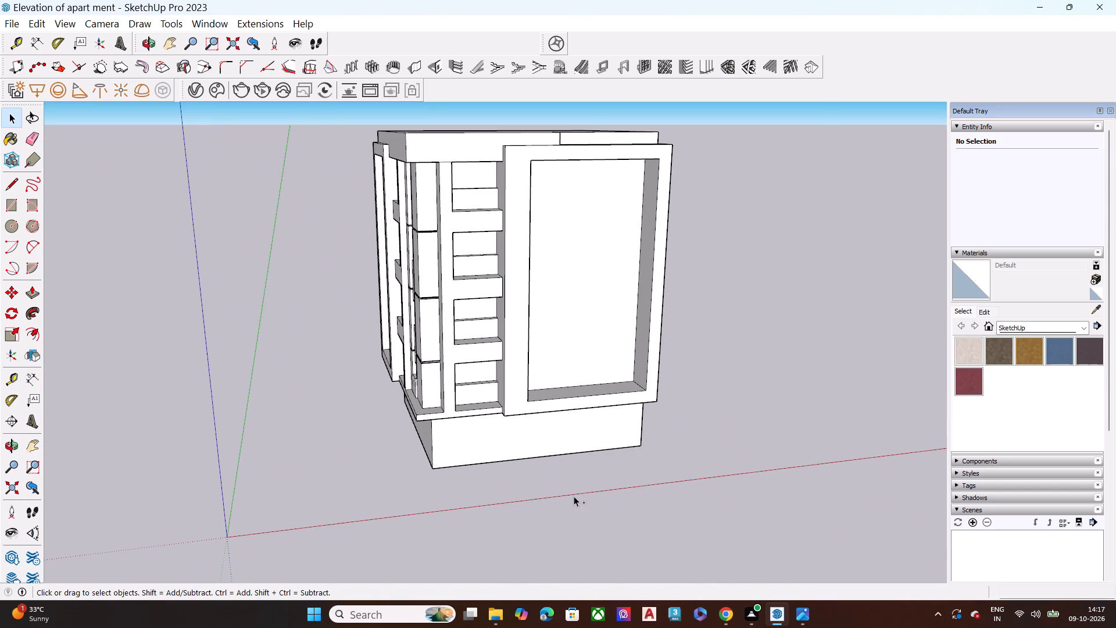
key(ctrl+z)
Browse the Downloads folder again for a file to import into the model.
click(15, 26)
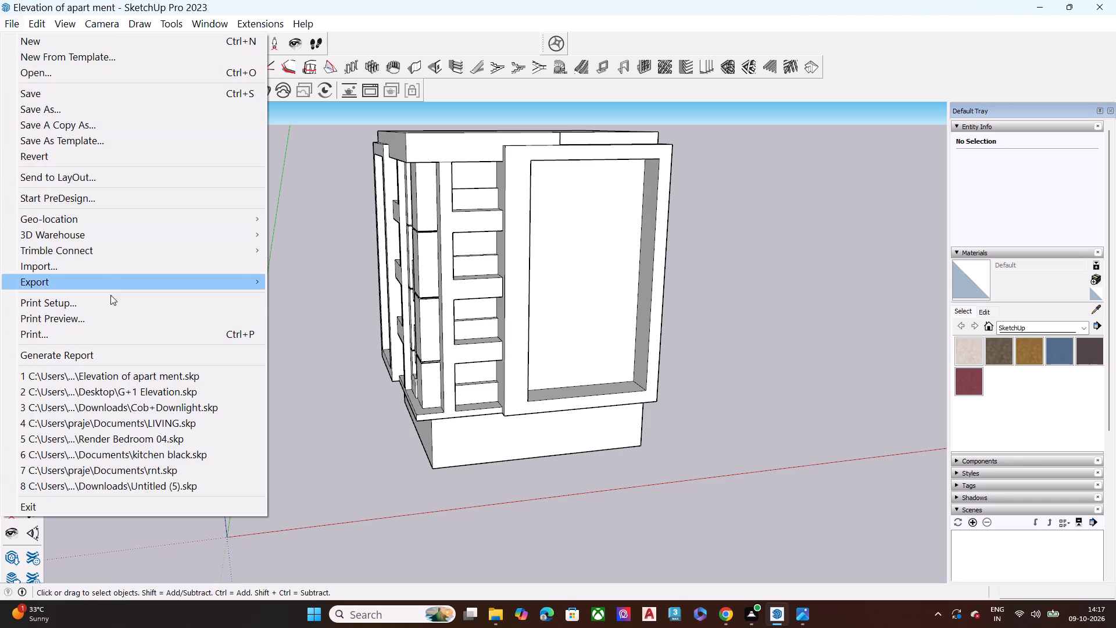
click(131, 271)
scroll(480, 310, down, 1)
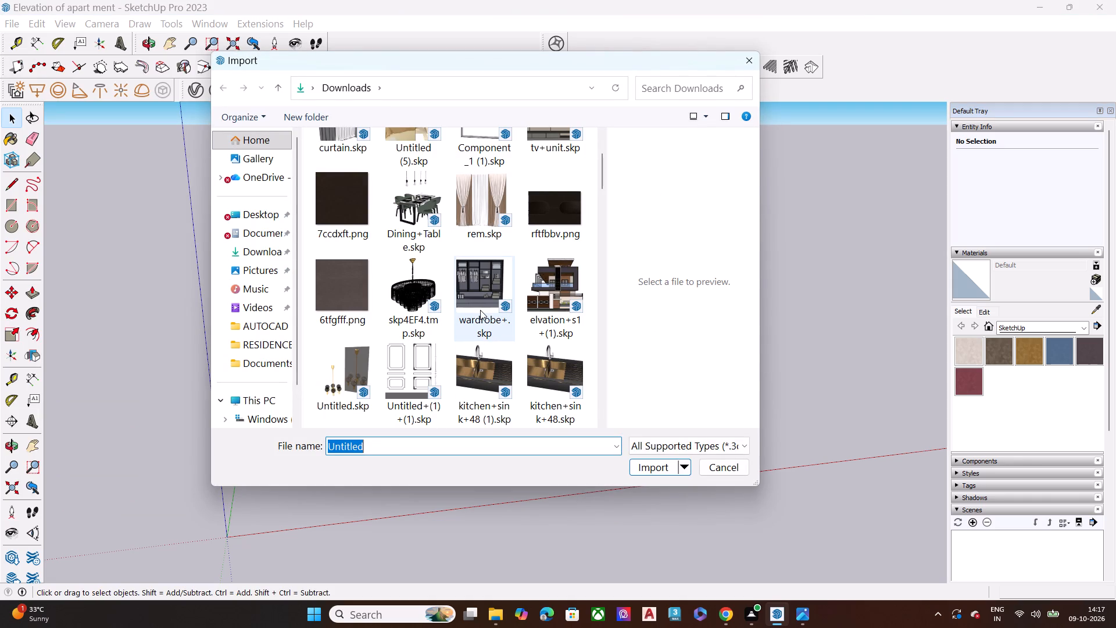
scroll(477, 310, down, 3)
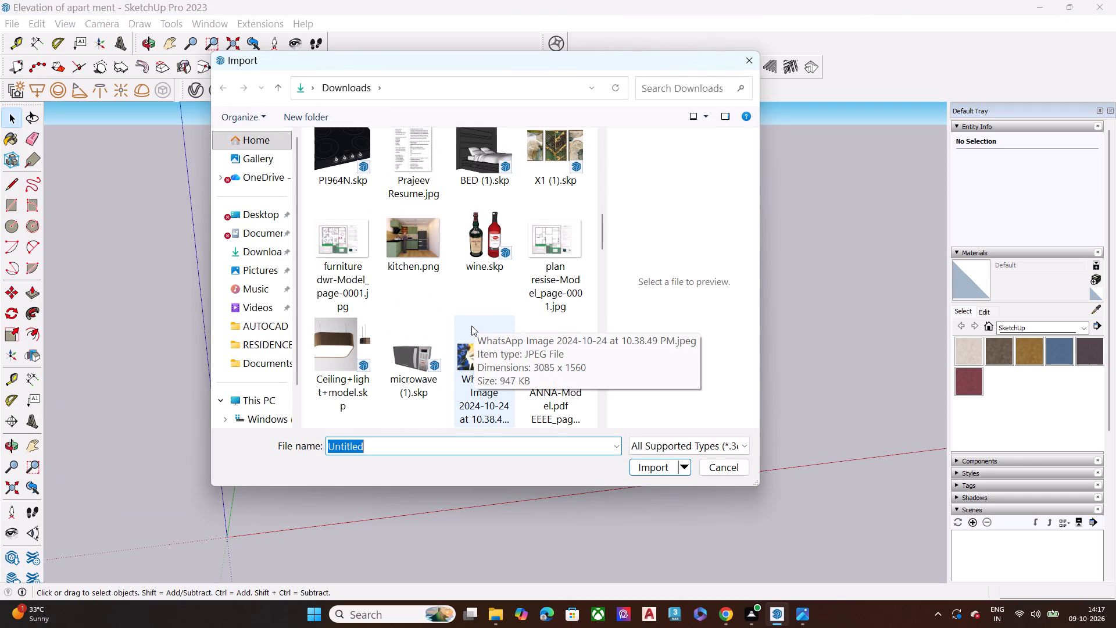
scroll(413, 362, down, 2)
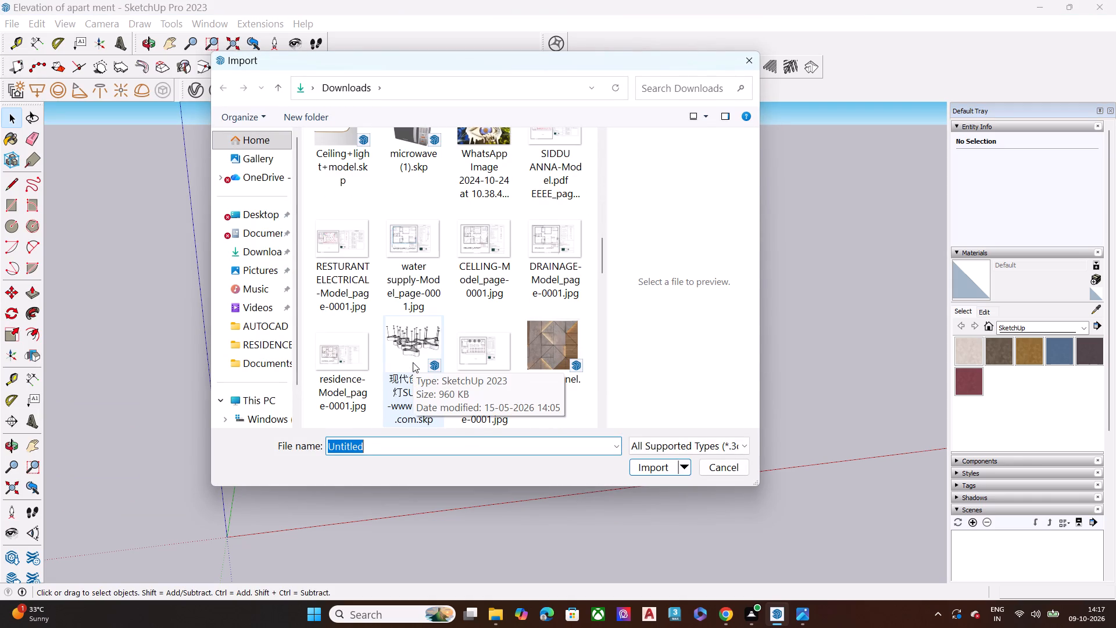
scroll(413, 362, down, 2)
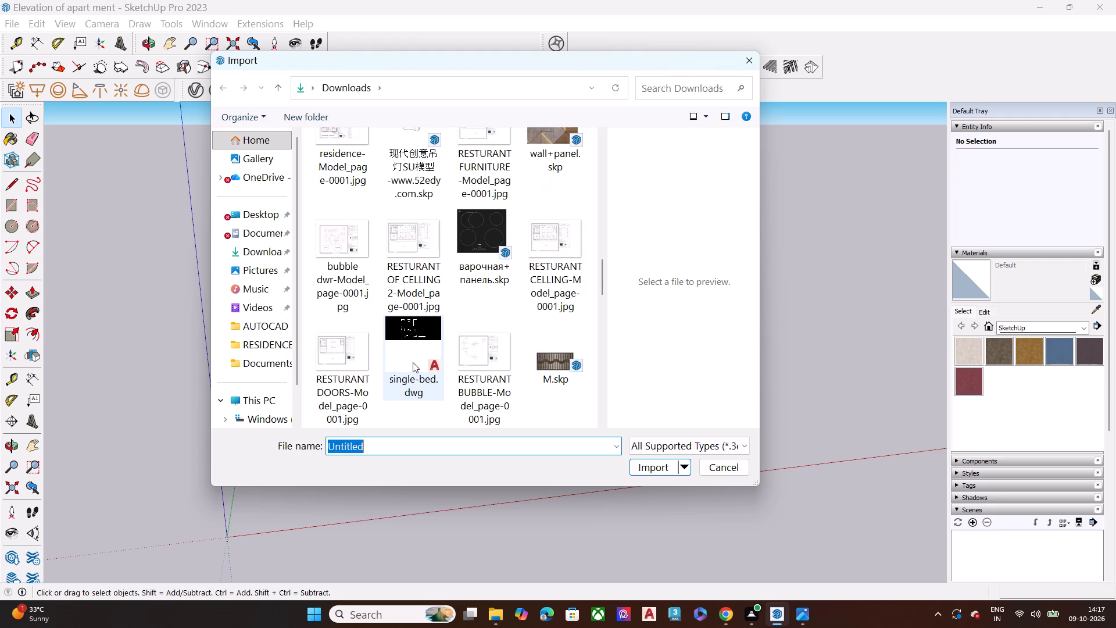
scroll(413, 362, down, 1)
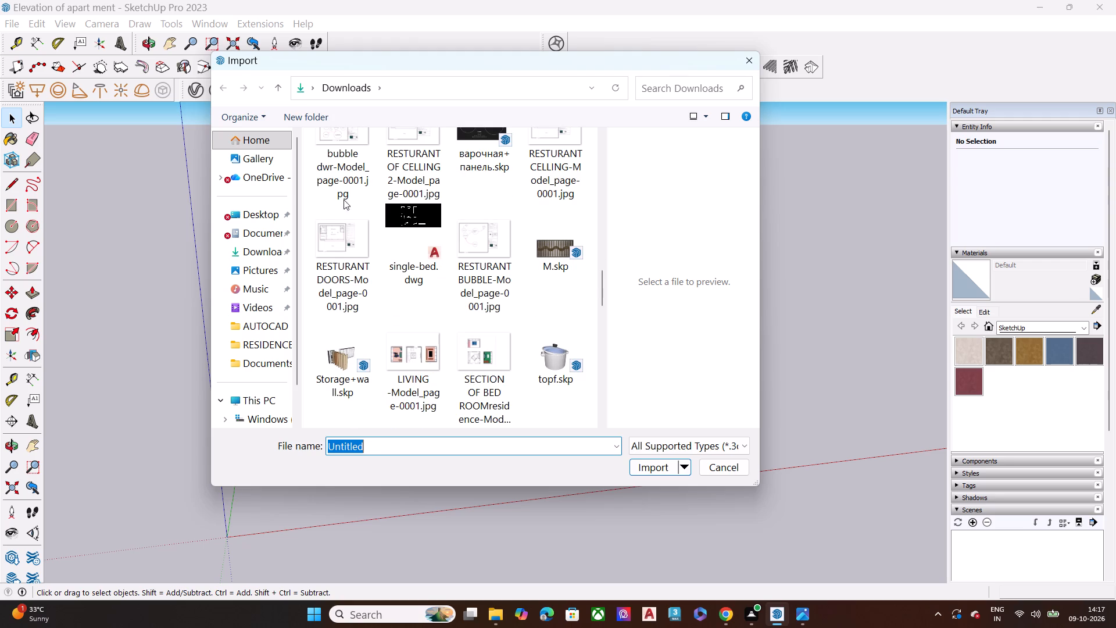
Unlink the OneDrive account from this PC in the OneDrive settings, refresh the OneDrive folder, and abandon the import.
click(276, 182)
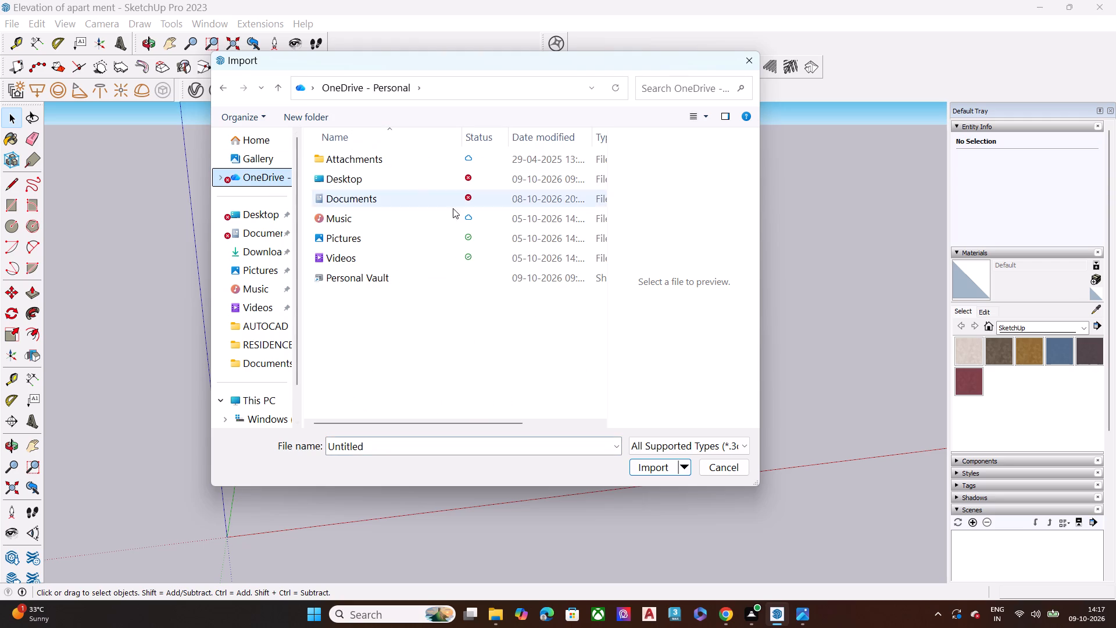
right_click(666, 144)
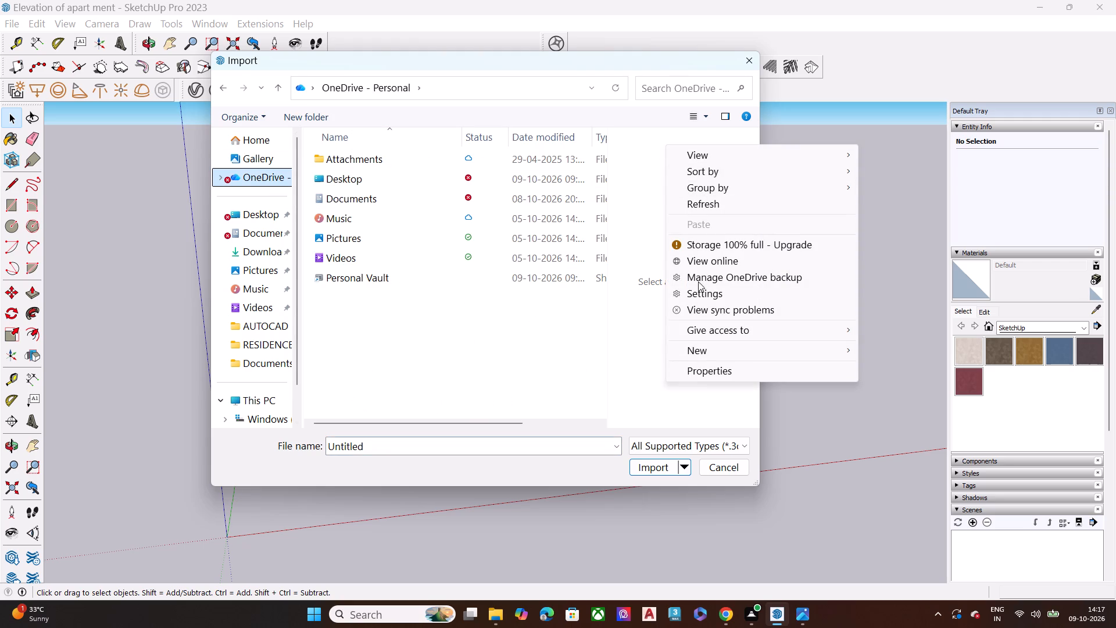
click(716, 294)
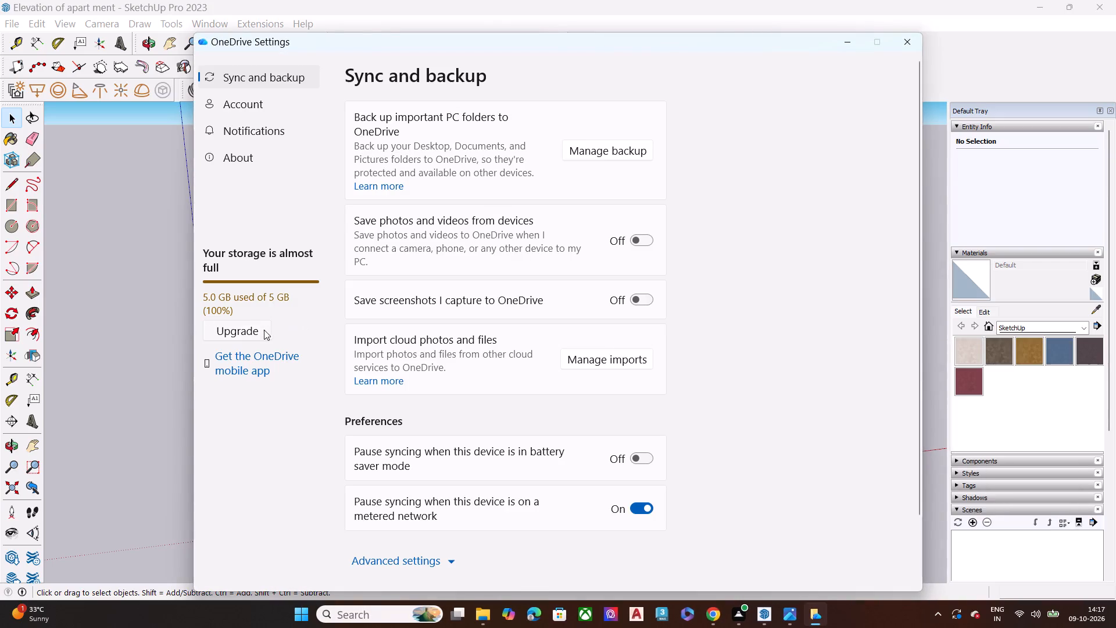
scroll(491, 108, down, 2)
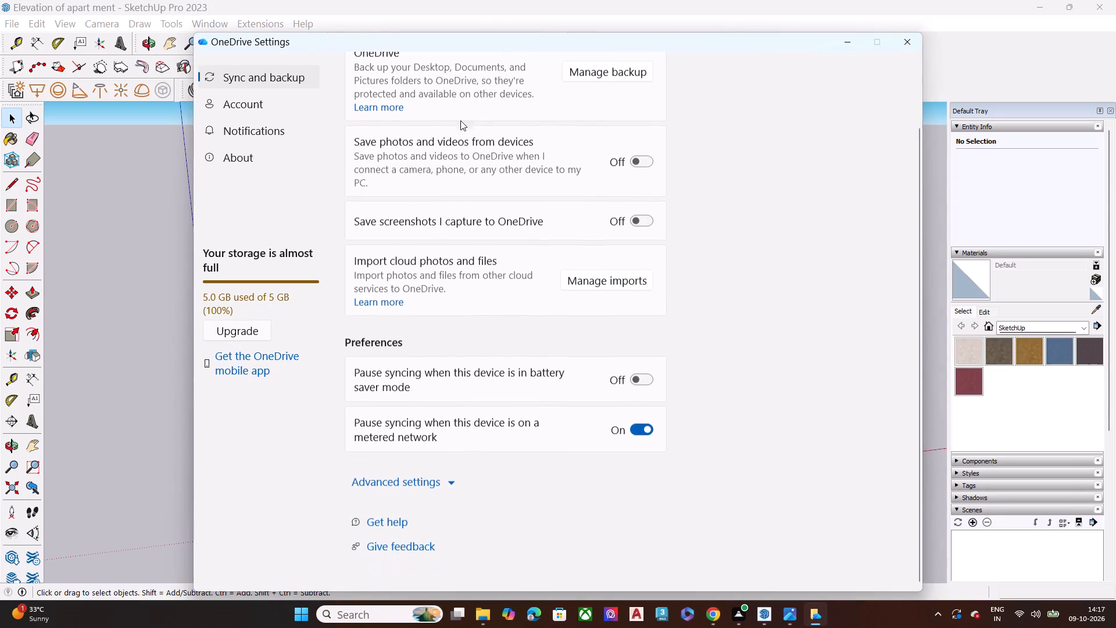
click(241, 102)
click(466, 149)
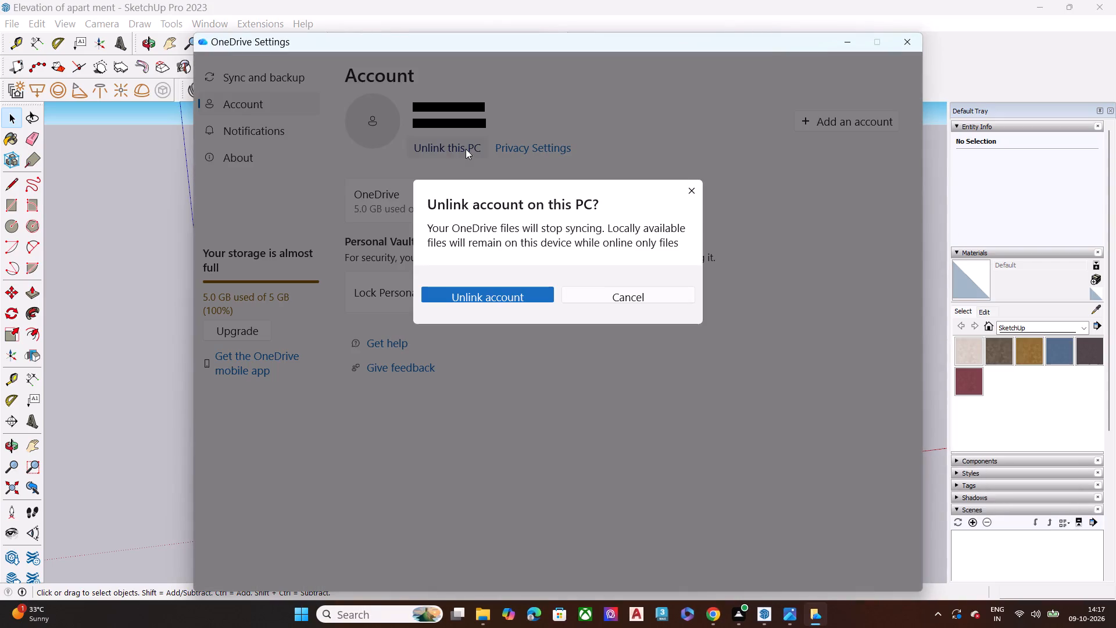
click(513, 293)
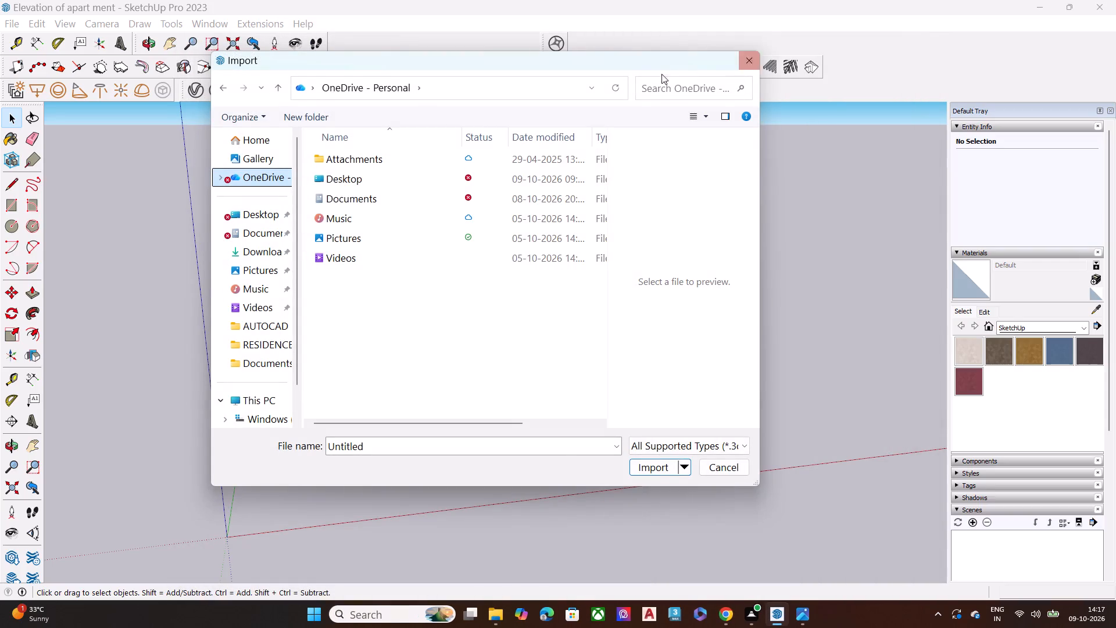
click(610, 88)
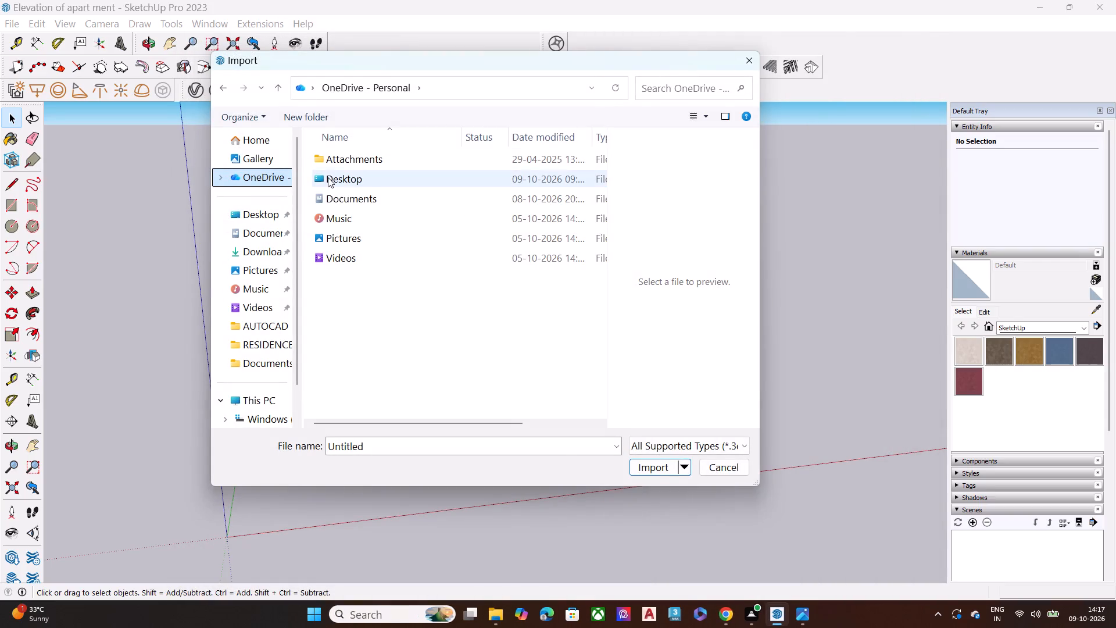
click(736, 58)
click(743, 60)
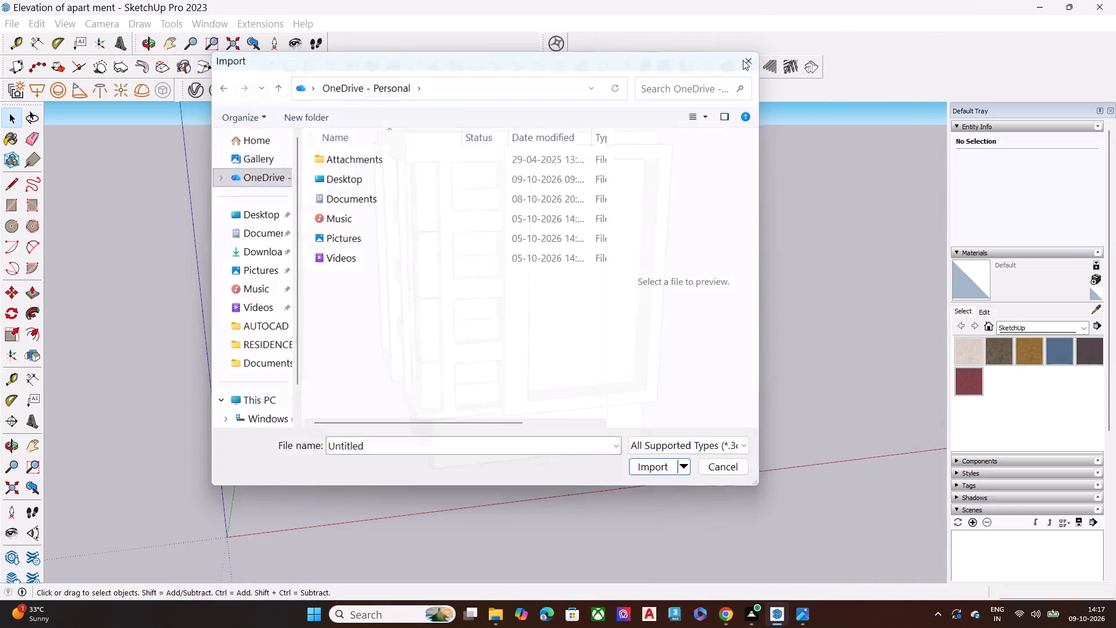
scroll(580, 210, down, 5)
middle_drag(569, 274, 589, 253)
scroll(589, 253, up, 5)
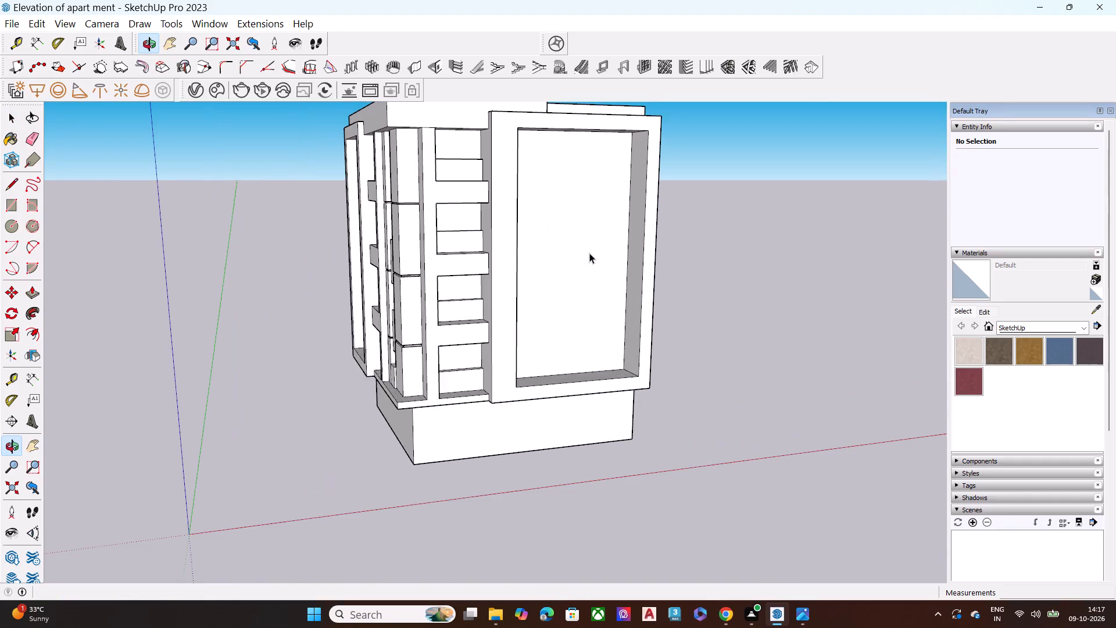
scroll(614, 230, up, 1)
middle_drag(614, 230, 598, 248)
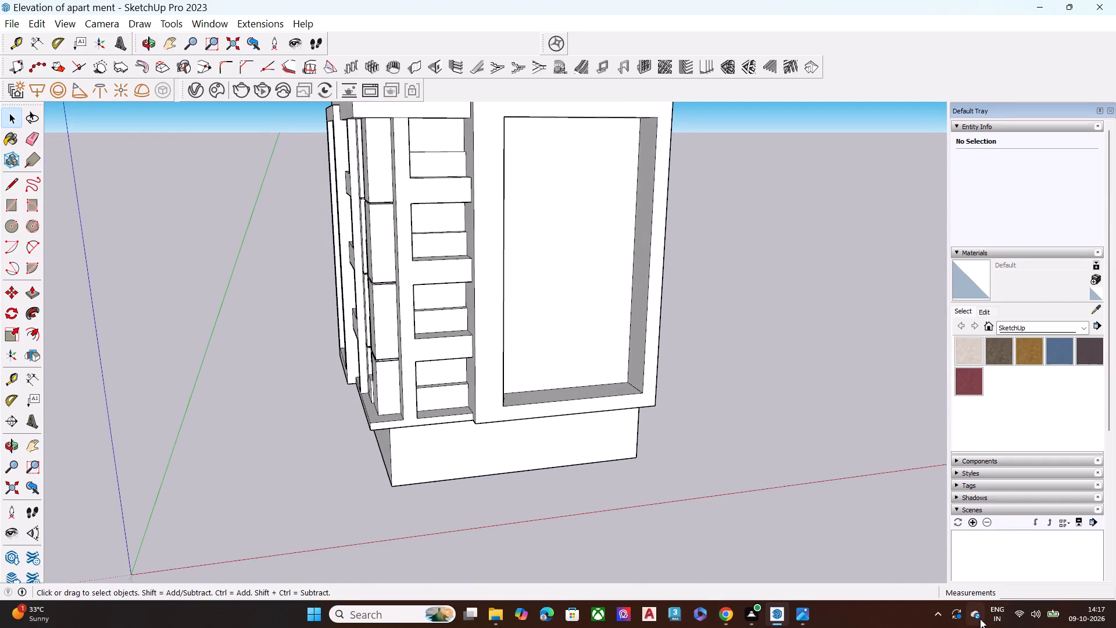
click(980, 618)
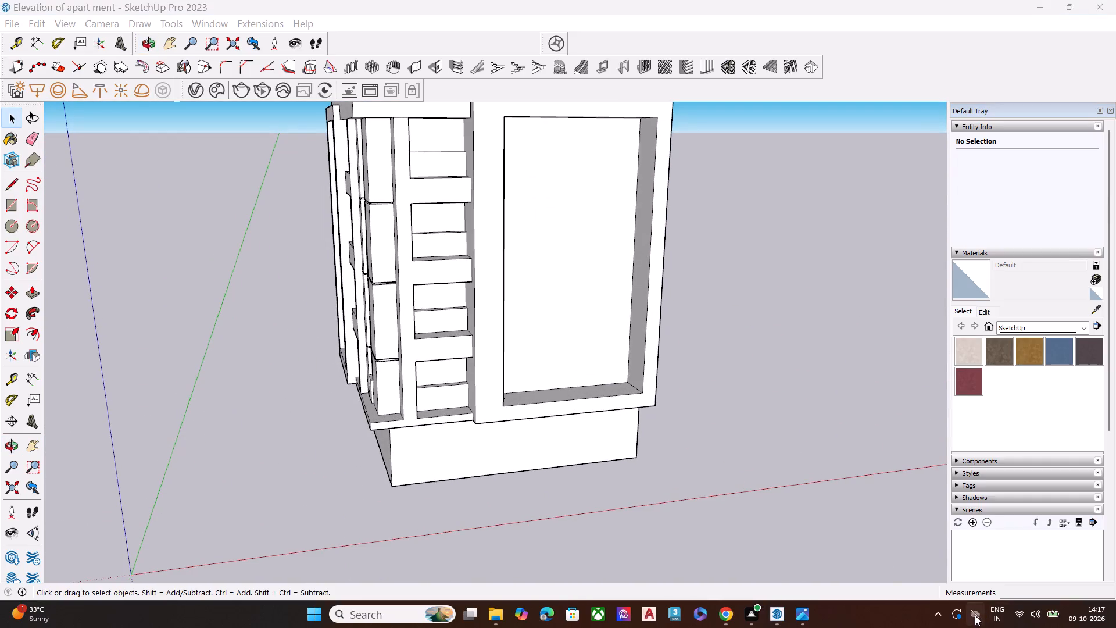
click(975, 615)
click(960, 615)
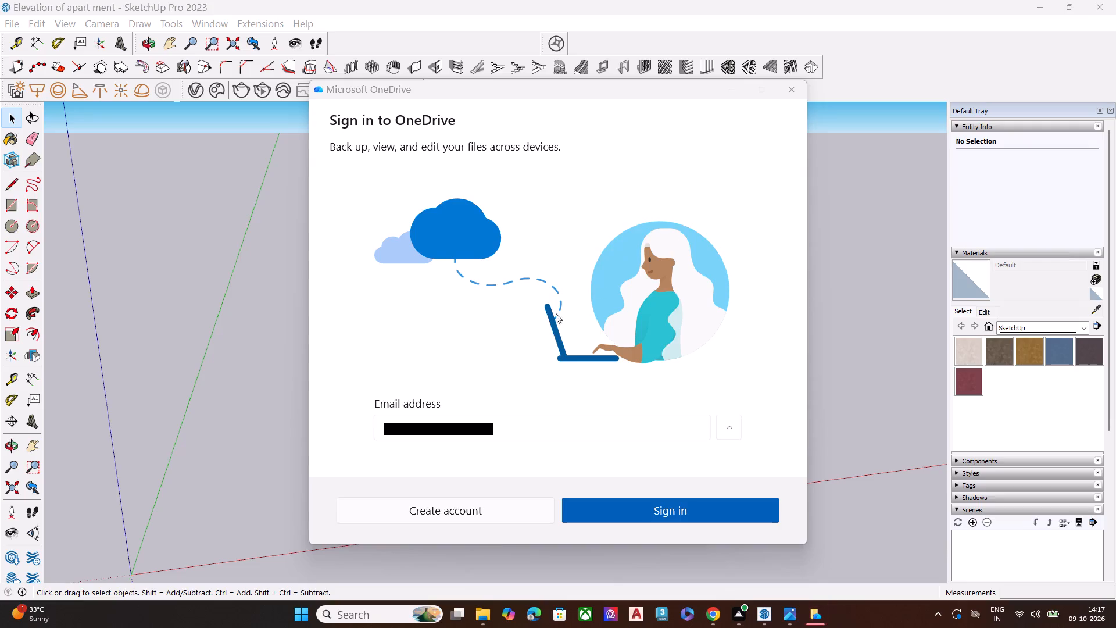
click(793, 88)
Find RITZ BIANCO DECOR-Swatch-300X600.jpg in the Downloads folder and import it as an image.
scroll(398, 314, down, 4)
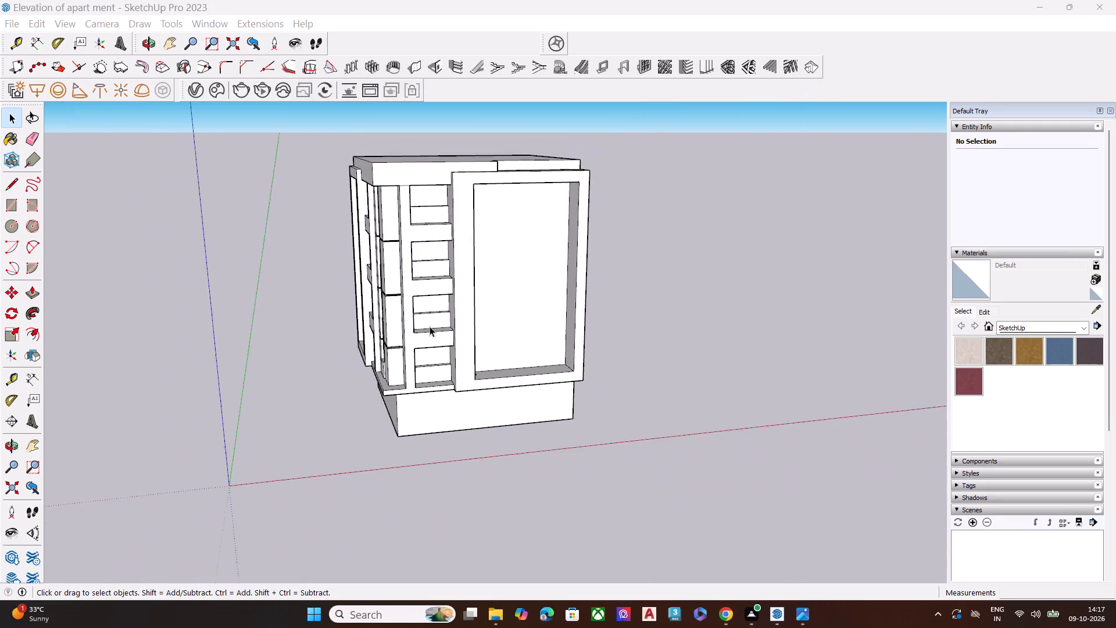
middle_drag(429, 336, 256, 347)
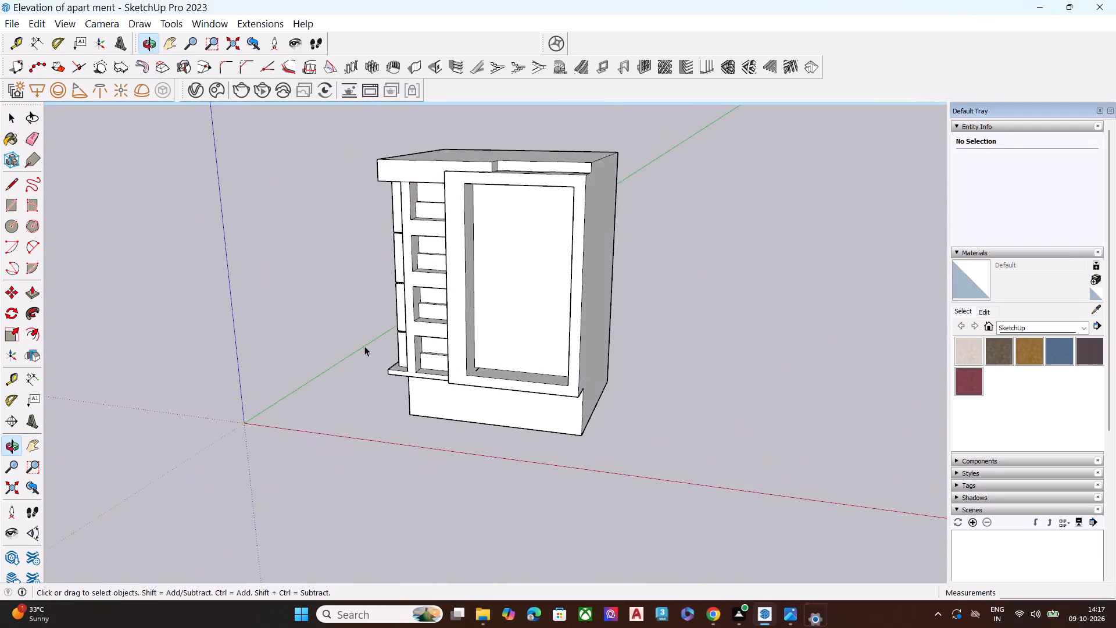
middle_drag(441, 336, 695, 338)
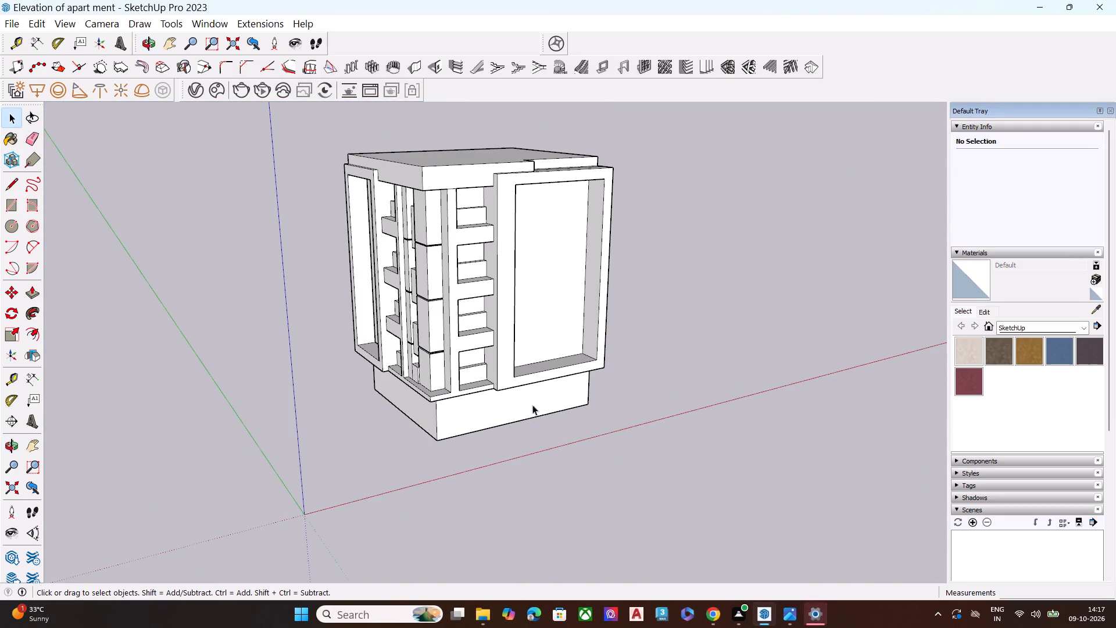
click(9, 20)
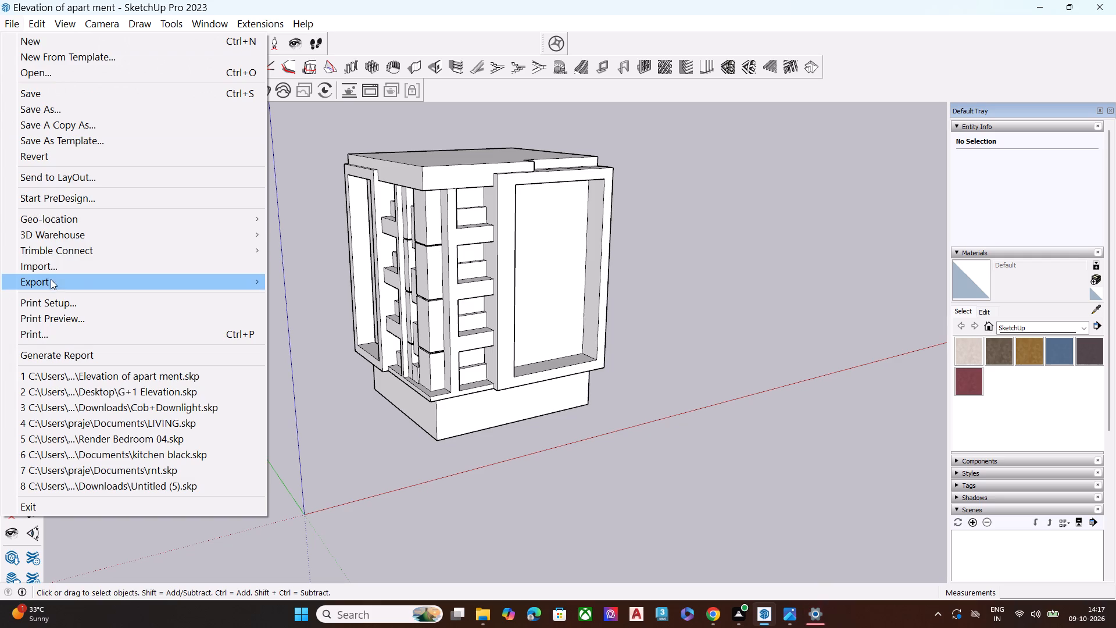
click(55, 260)
scroll(405, 253, down, 1)
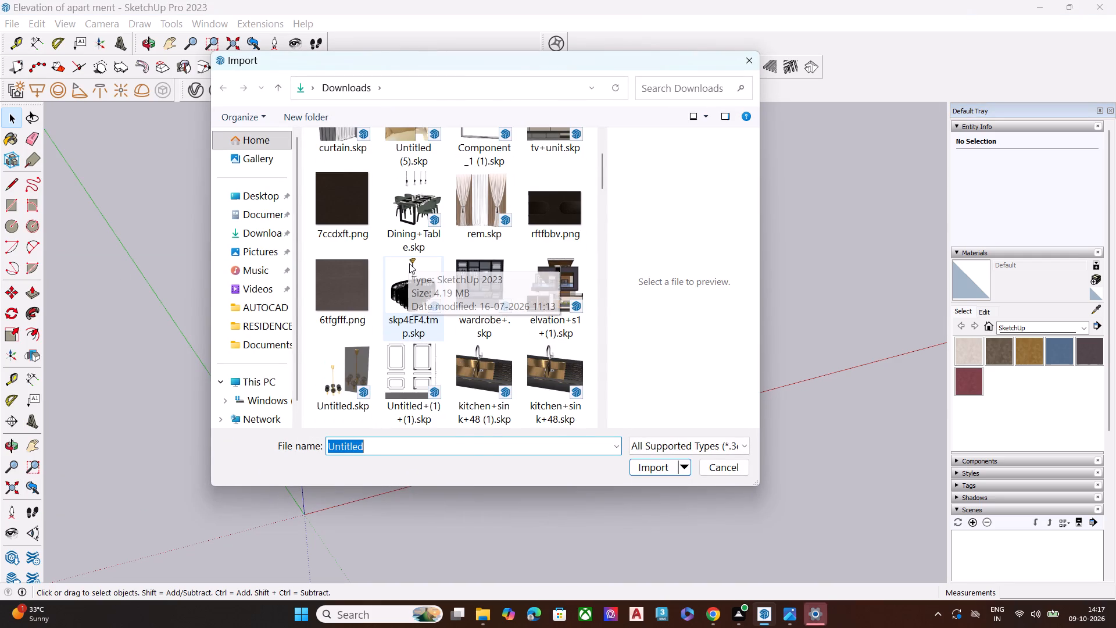
scroll(409, 263, down, 2)
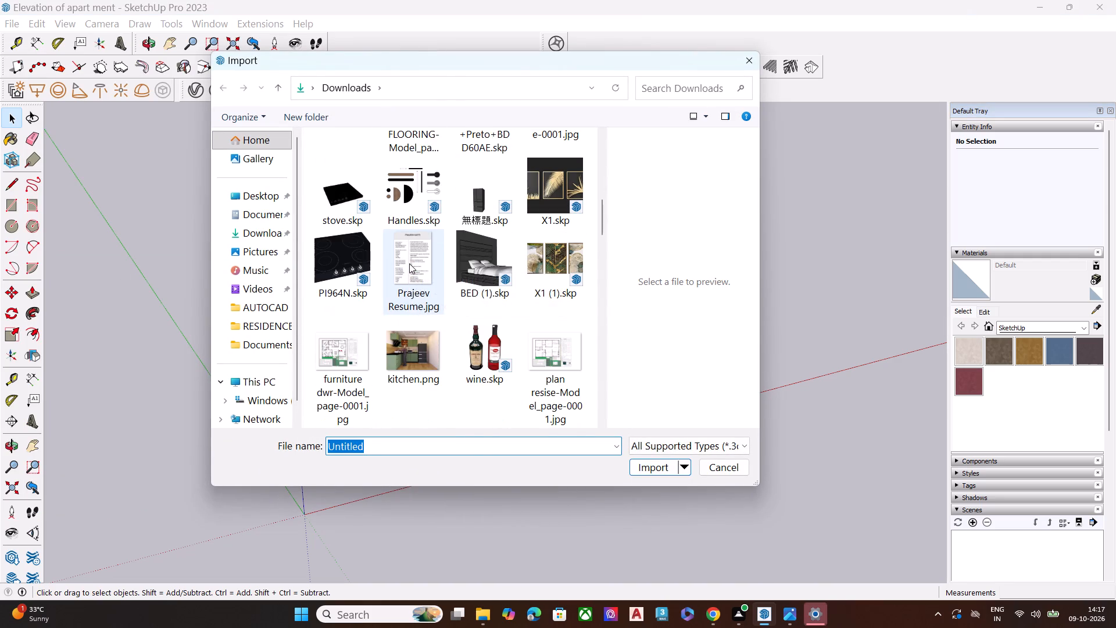
scroll(409, 263, down, 5)
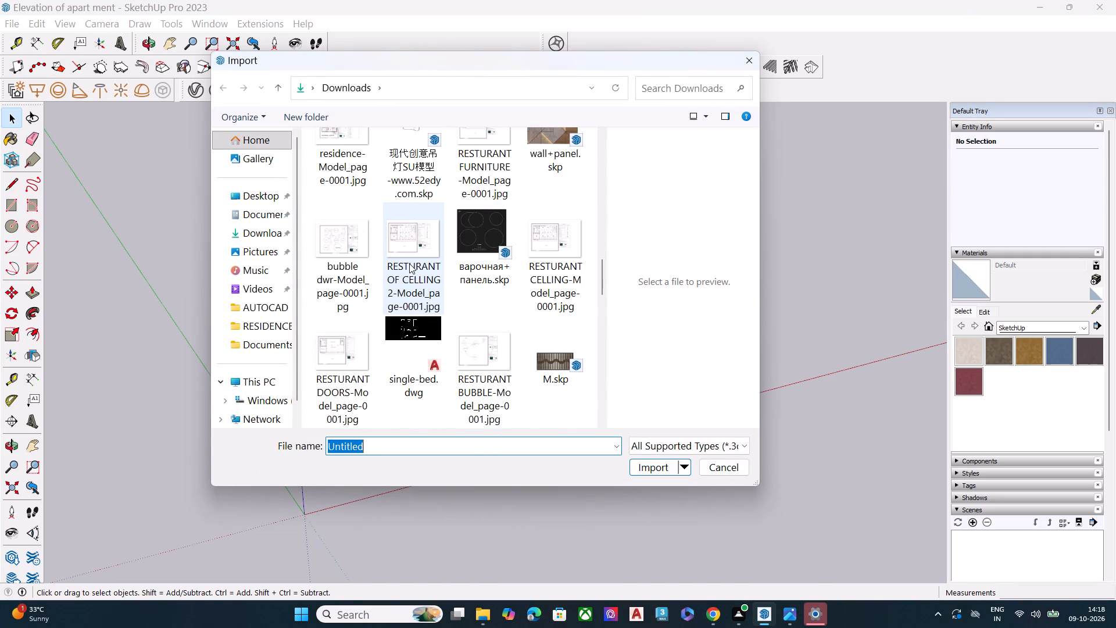
scroll(409, 263, down, 1)
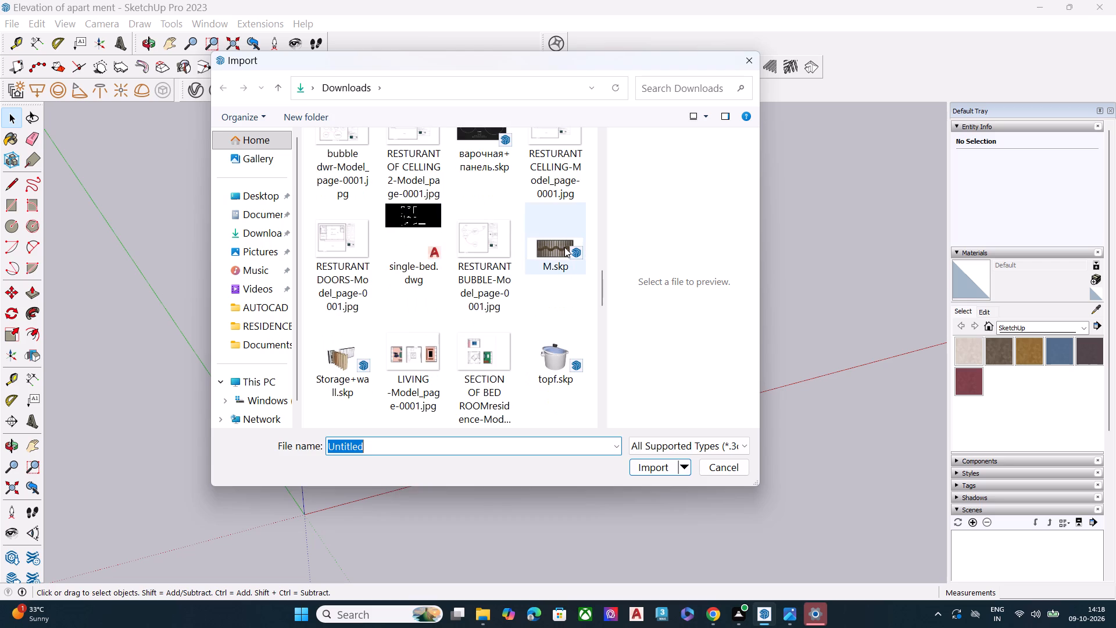
scroll(437, 275, down, 2)
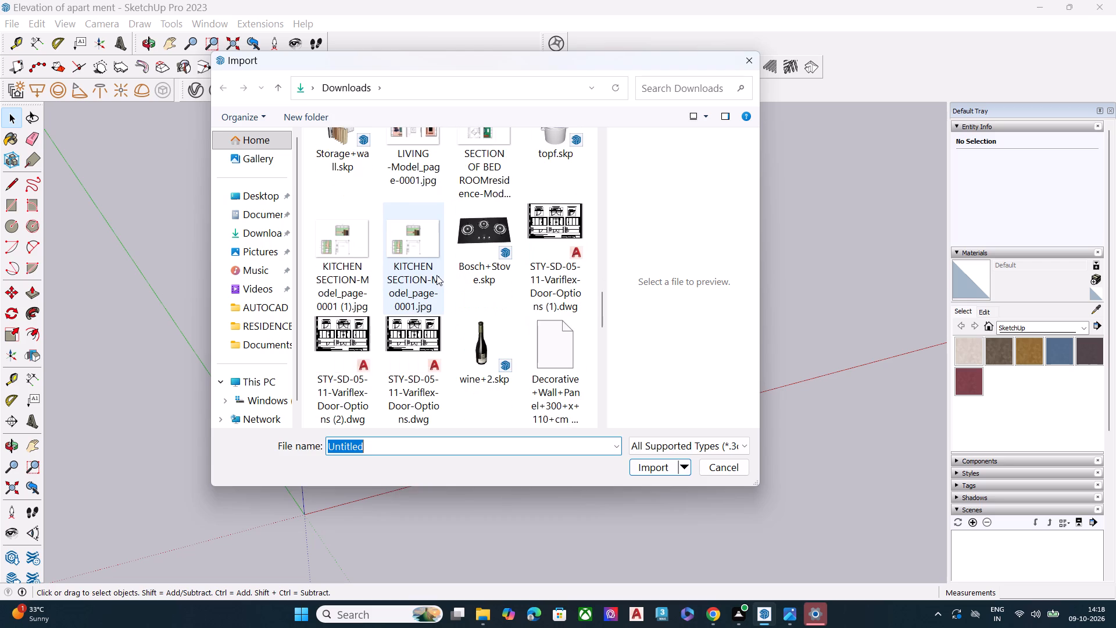
scroll(437, 275, down, 2)
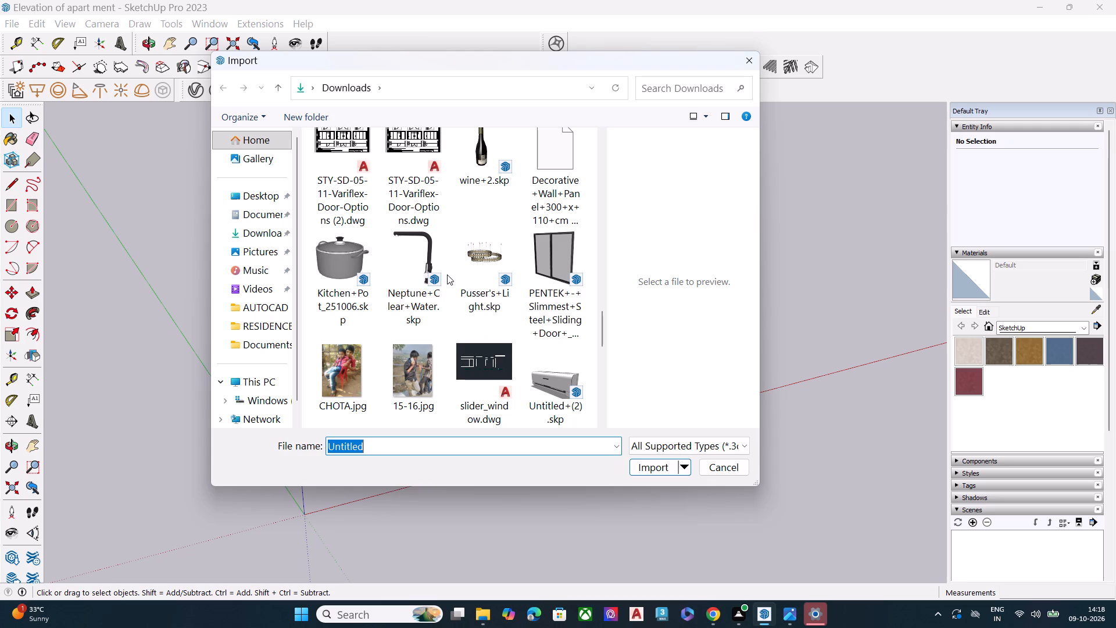
scroll(441, 280, down, 2)
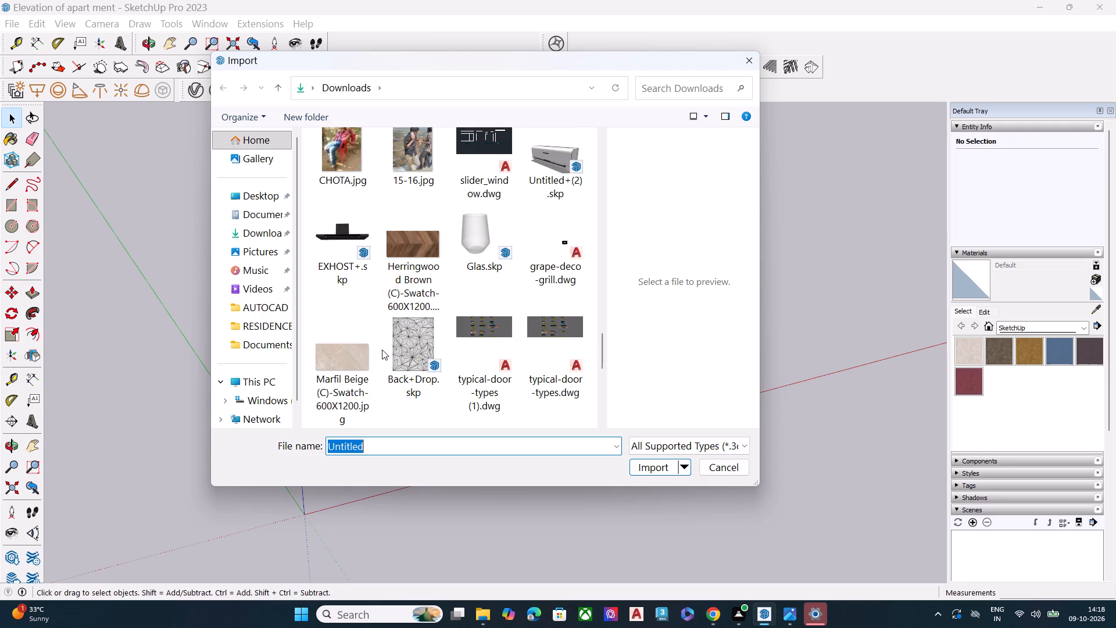
scroll(421, 279, down, 1)
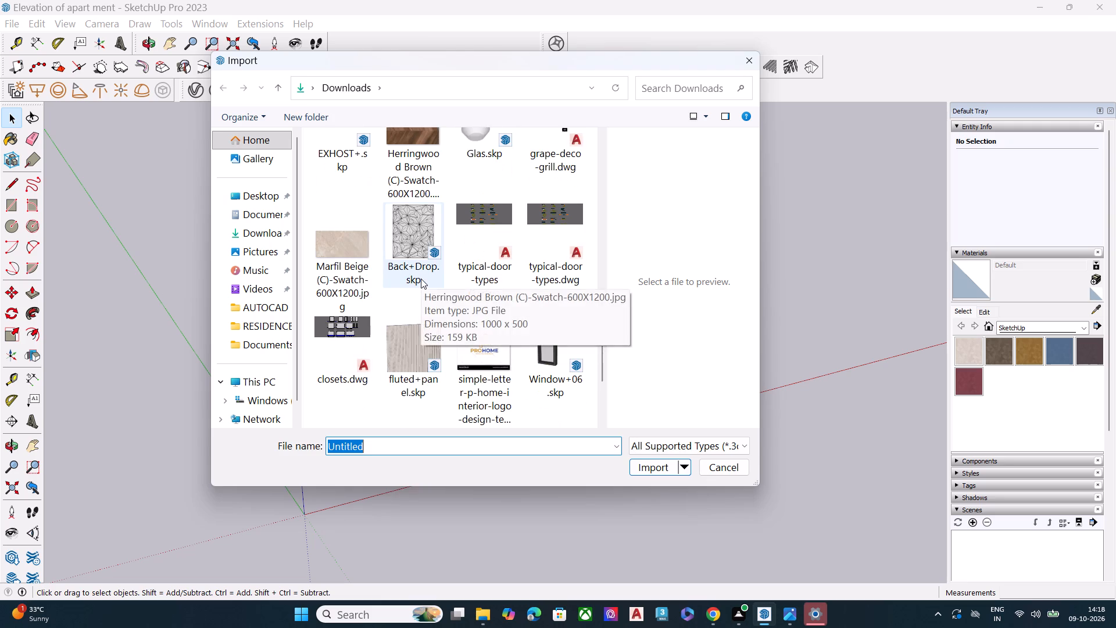
scroll(470, 297, down, 1)
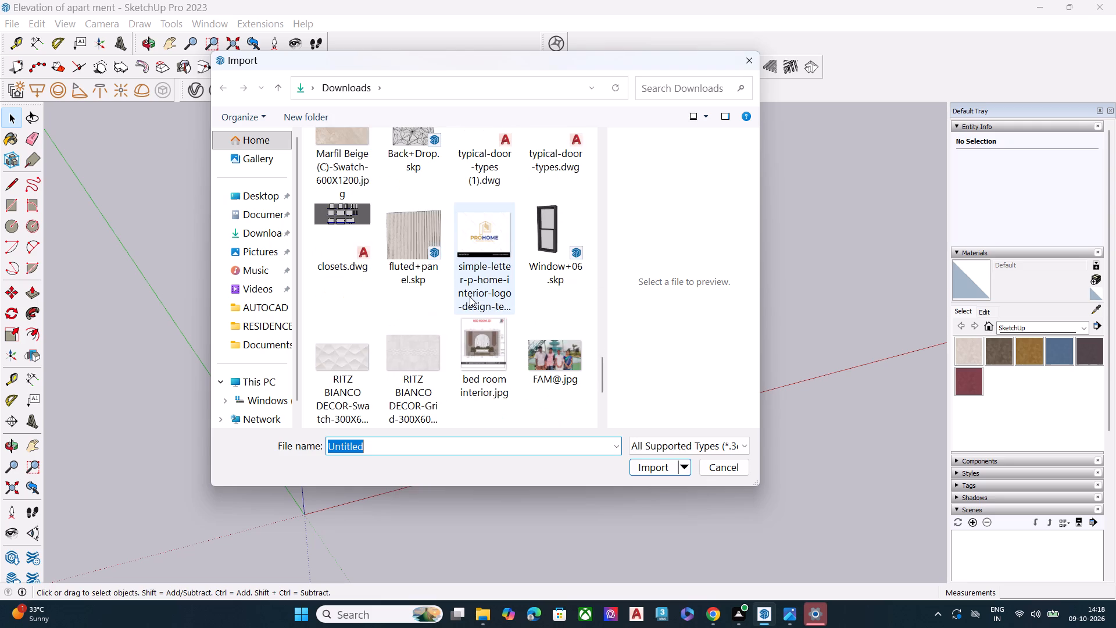
scroll(468, 301, down, 1)
click(349, 242)
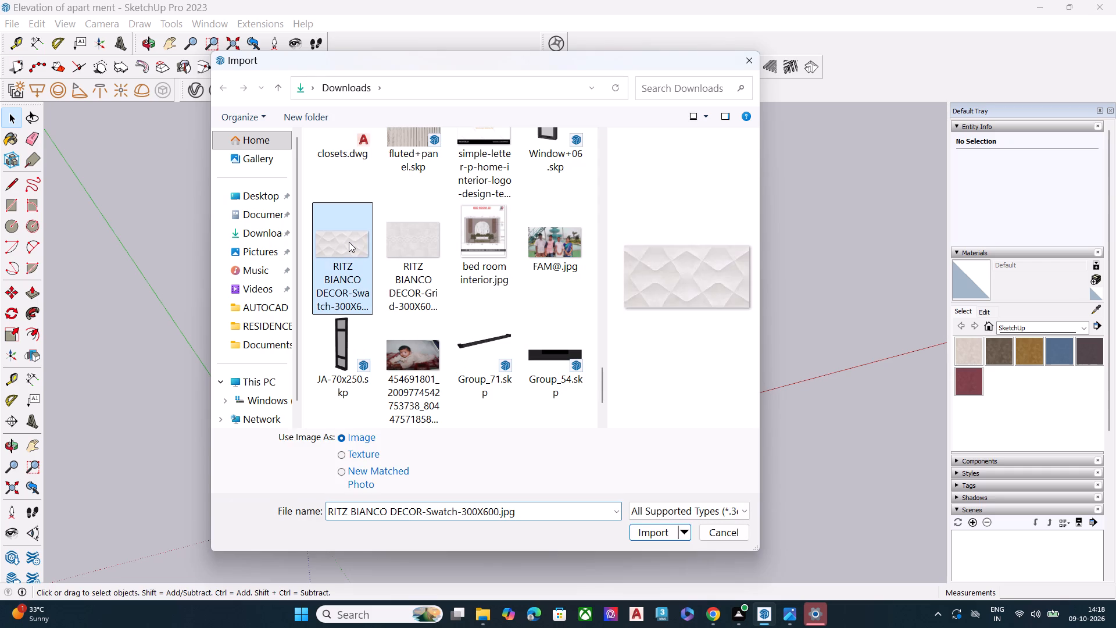
click(656, 535)
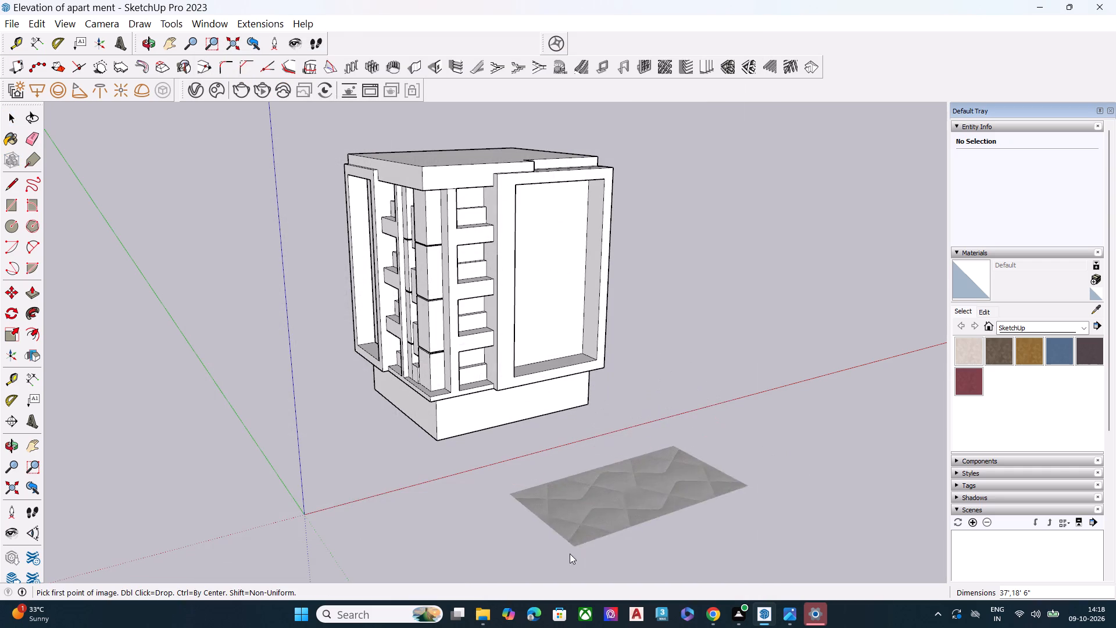
Place the imported swatch image flat on the ground in front of the building.
click(562, 533)
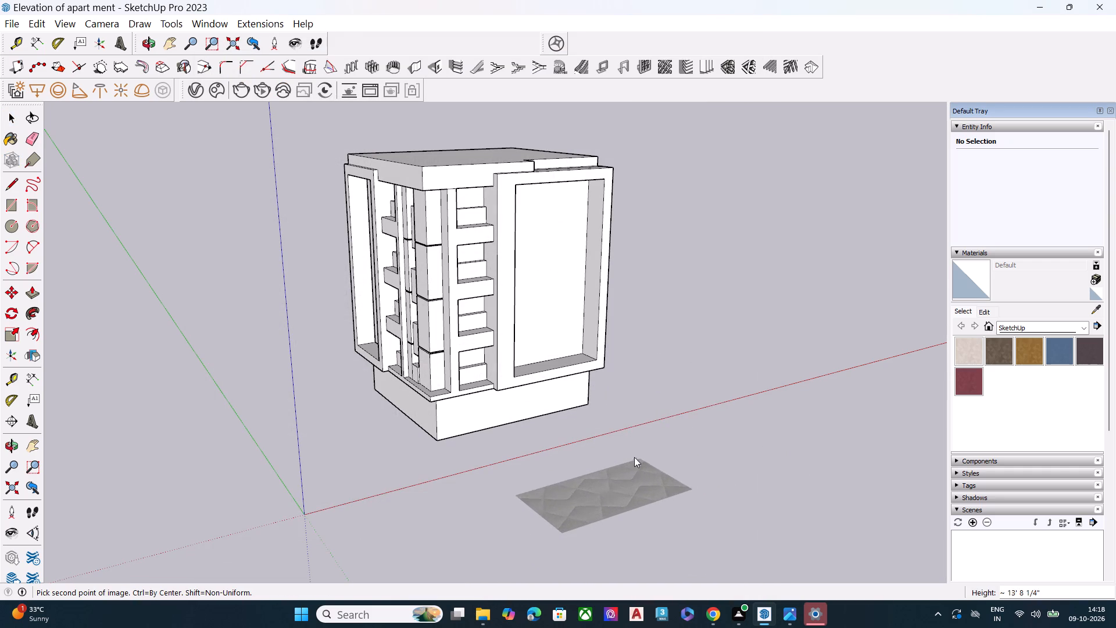
middle_drag(669, 447, 566, 570)
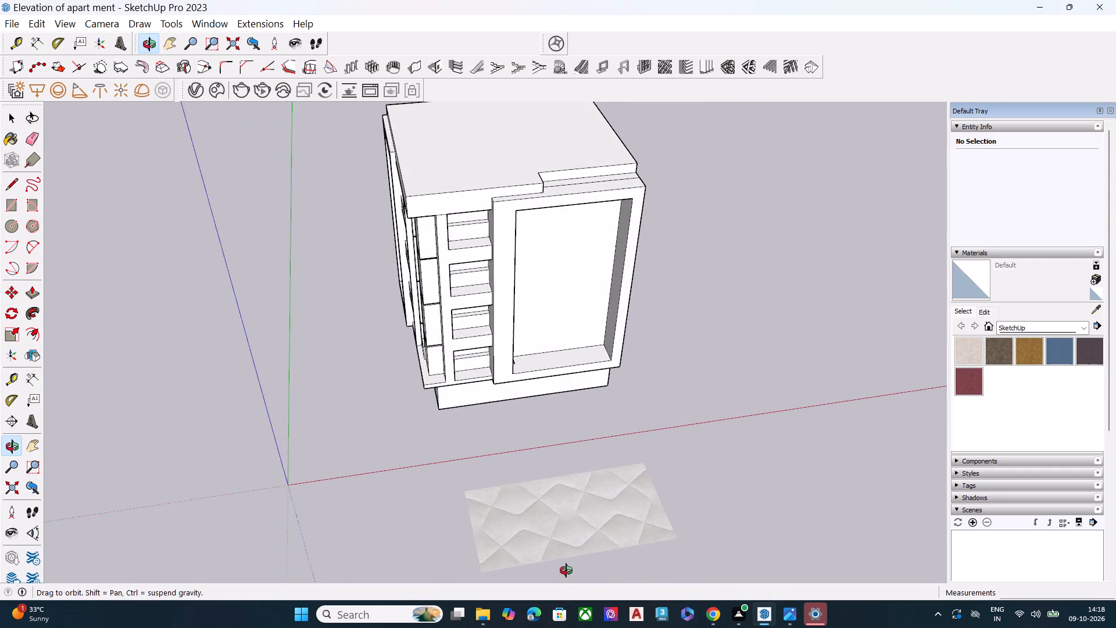
middle_drag(566, 570, 867, 555)
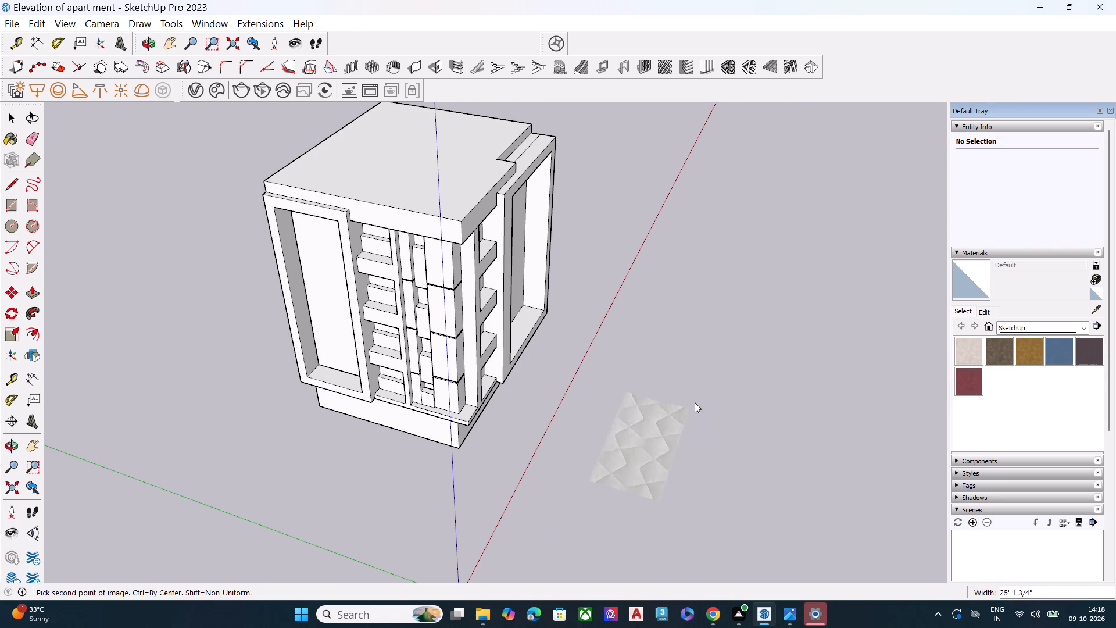
click(701, 376)
key(space)
Rotate the swatch image 90° in the ground plane about its front corner farther from the origin.
middle_drag(652, 434, 531, 479)
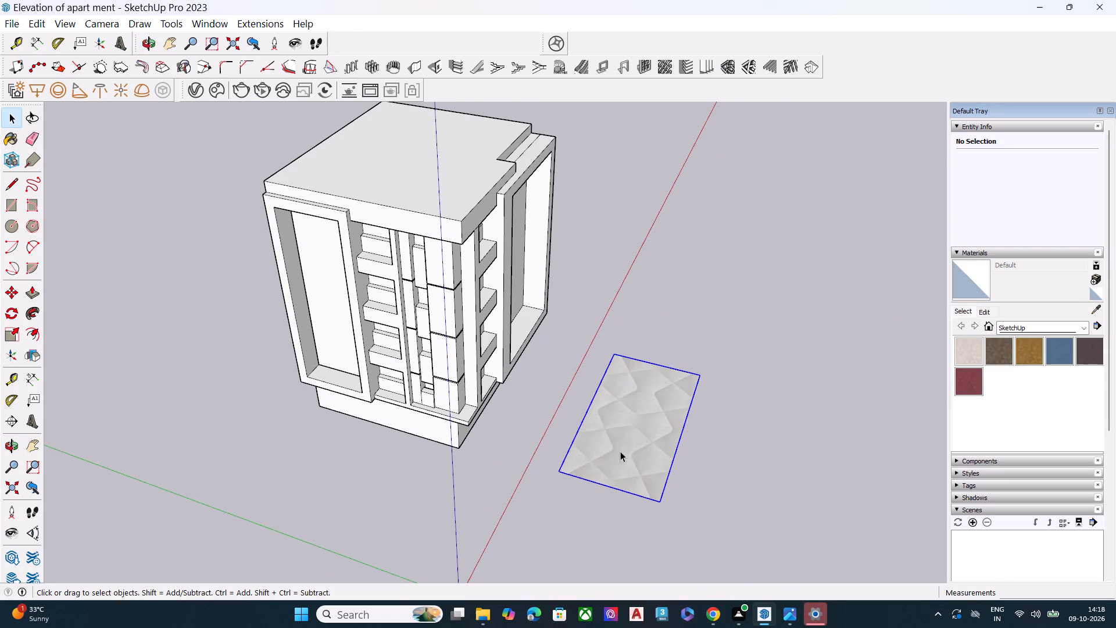
middle_drag(654, 447, 326, 475)
scroll(631, 445, up, 1)
scroll(581, 417, down, 7)
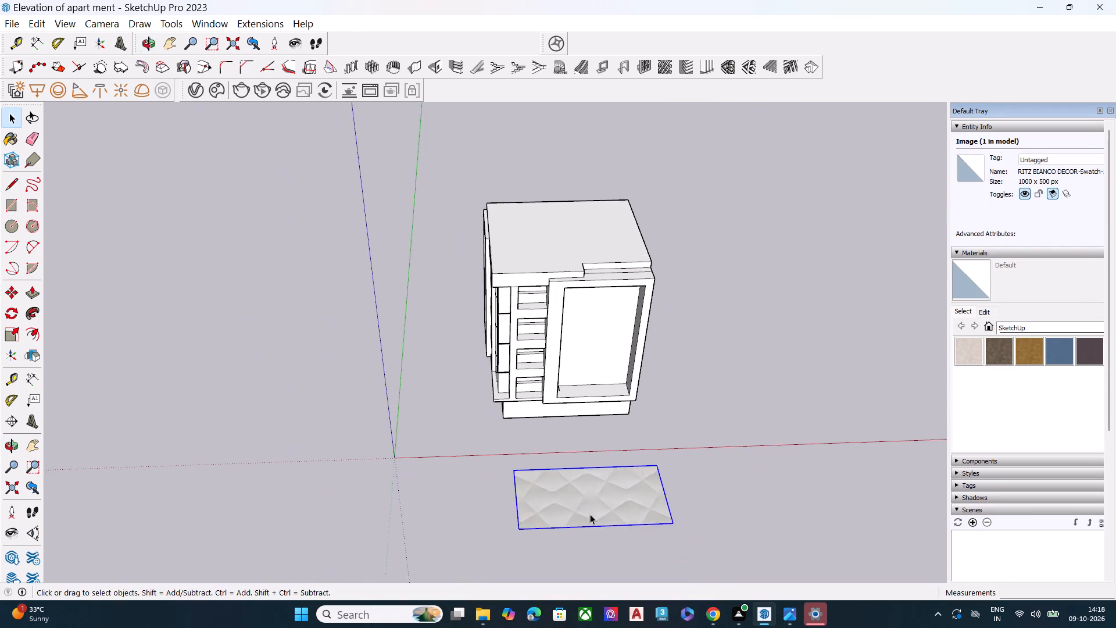
middle_drag(586, 522, 612, 456)
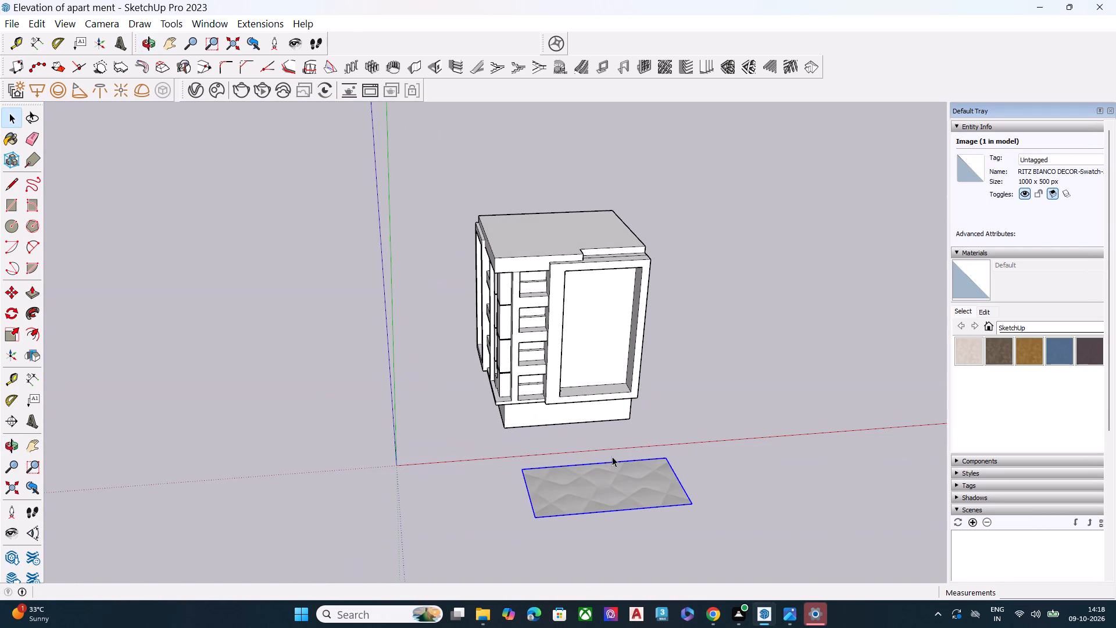
key(q)
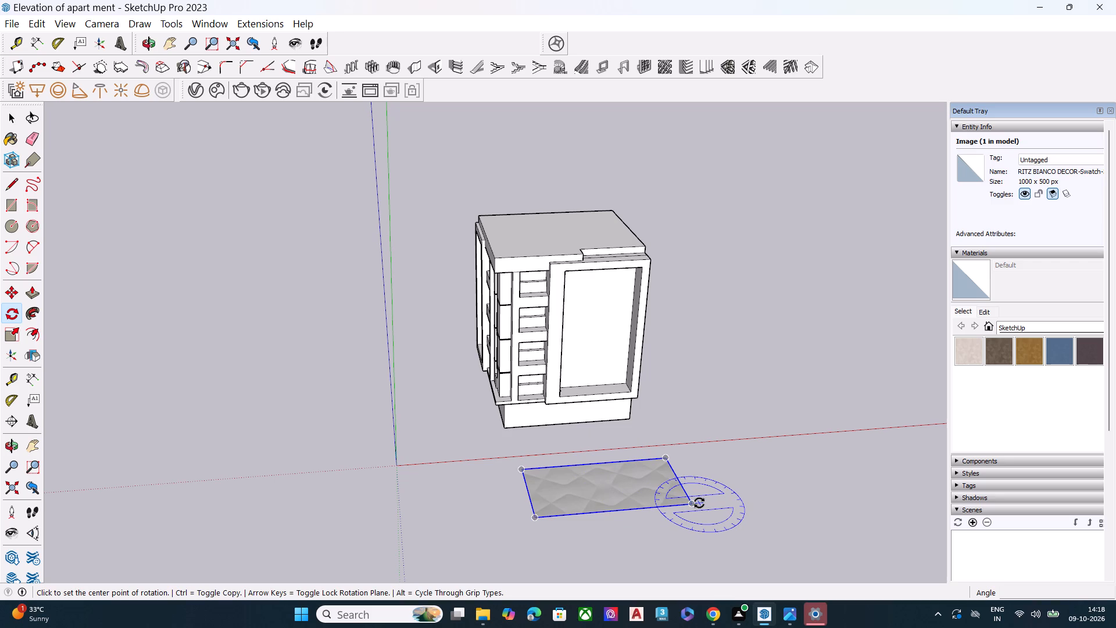
click(695, 503)
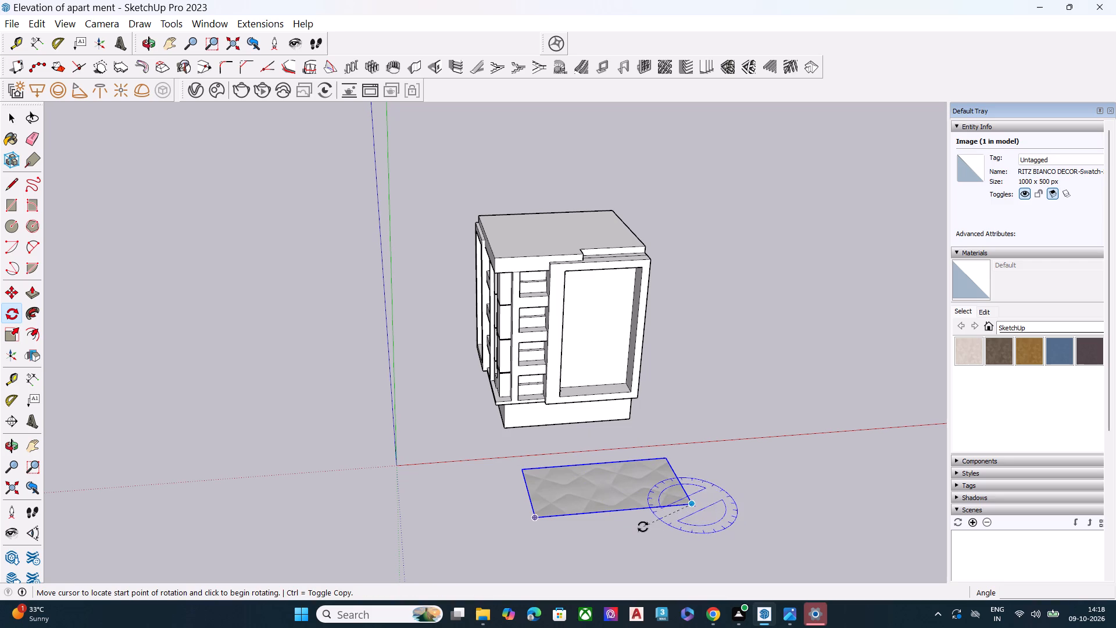
click(634, 506)
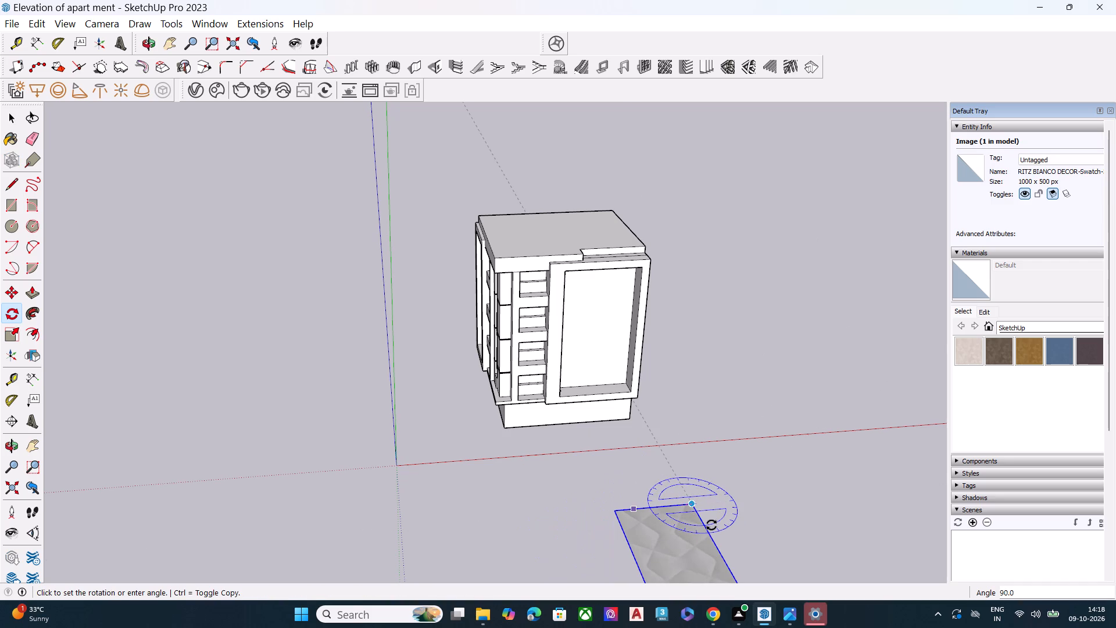
click(711, 525)
scroll(534, 381, down, 6)
scroll(580, 494, up, 5)
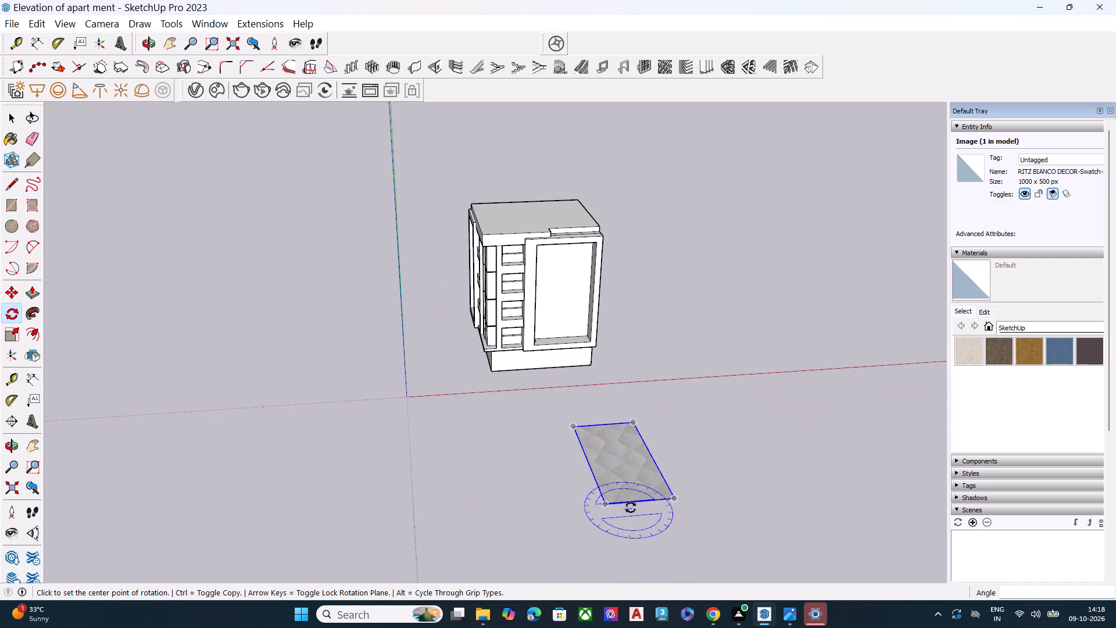
Rotate the swatch image about the red axis at its building-side end into a vertical plane, extending below ground level.
middle_drag(636, 504, 831, 469)
middle_drag(682, 452, 767, 365)
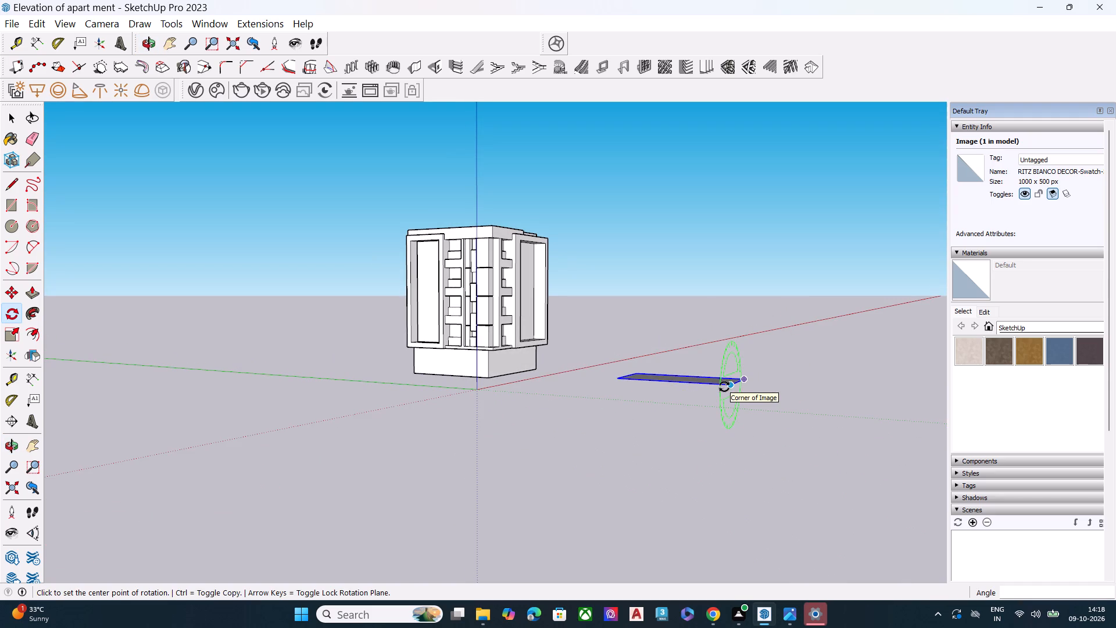
middle_drag(673, 392, 834, 373)
scroll(587, 363, up, 1)
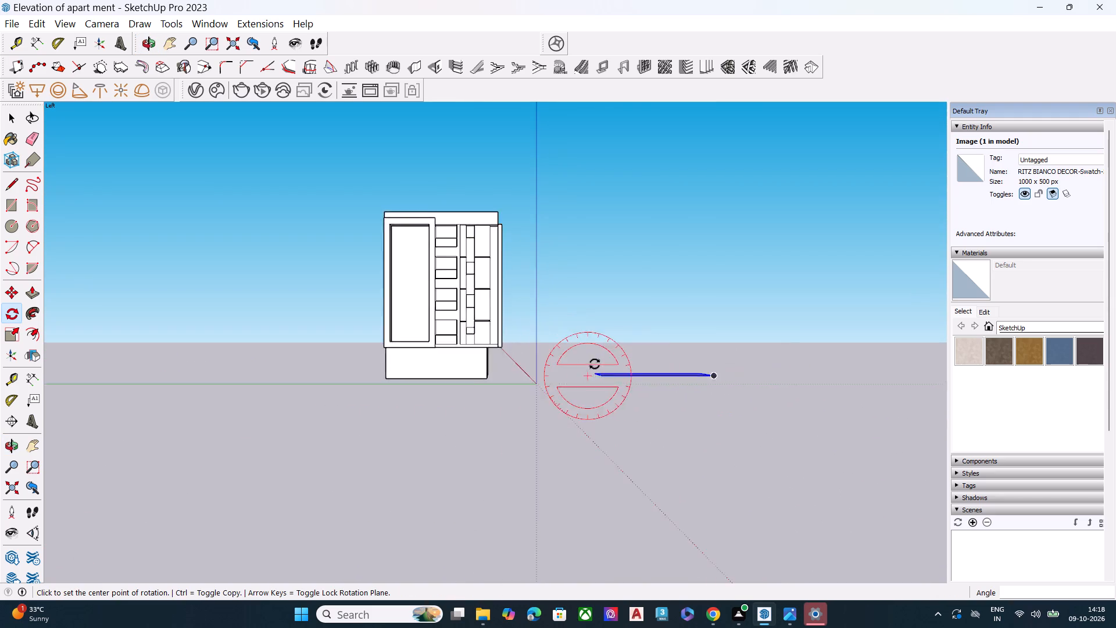
scroll(595, 364, up, 4)
middle_drag(621, 384, 588, 394)
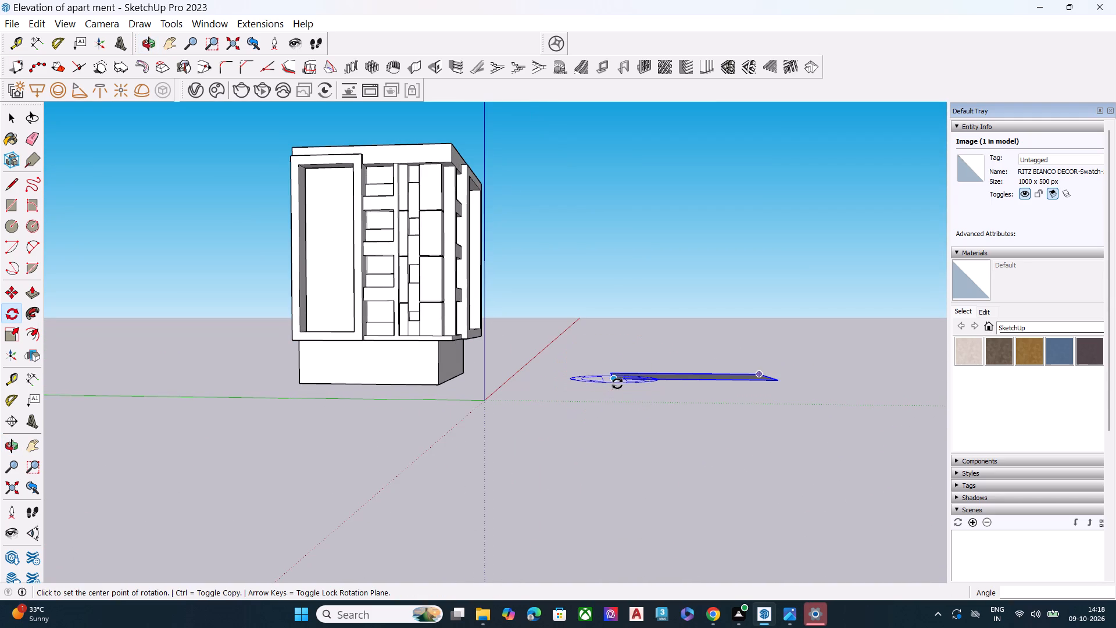
click(617, 392)
click(695, 373)
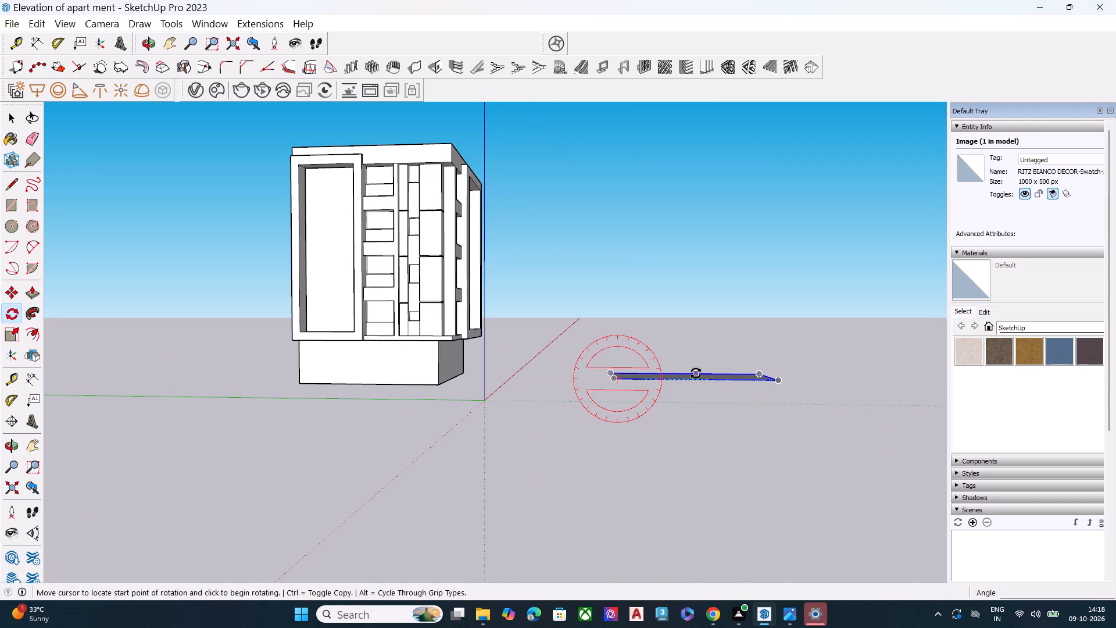
click(619, 465)
key(space)
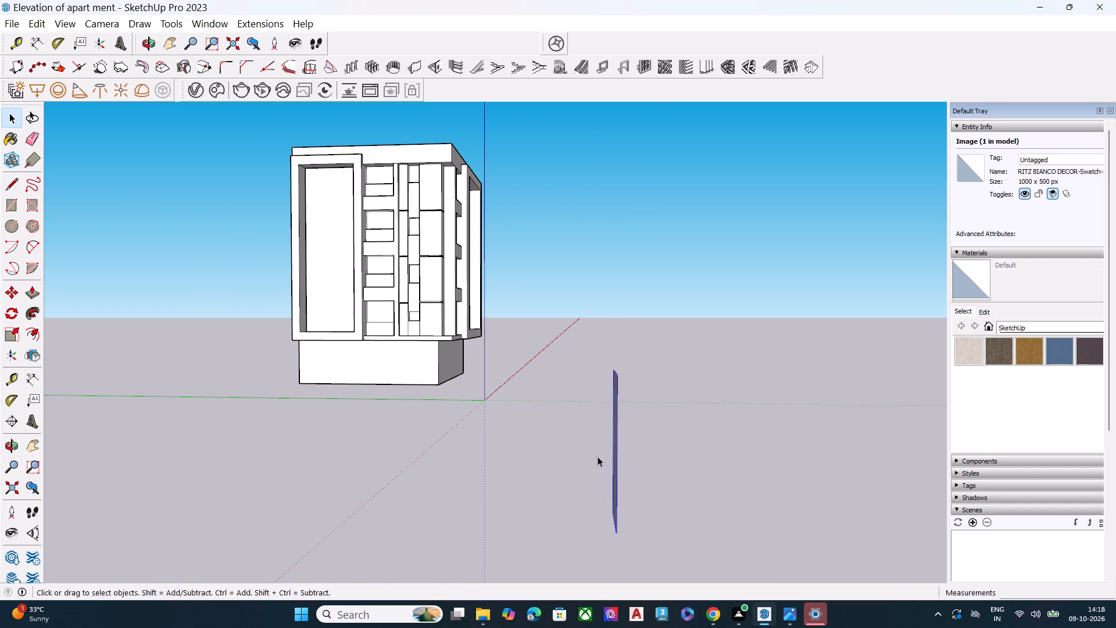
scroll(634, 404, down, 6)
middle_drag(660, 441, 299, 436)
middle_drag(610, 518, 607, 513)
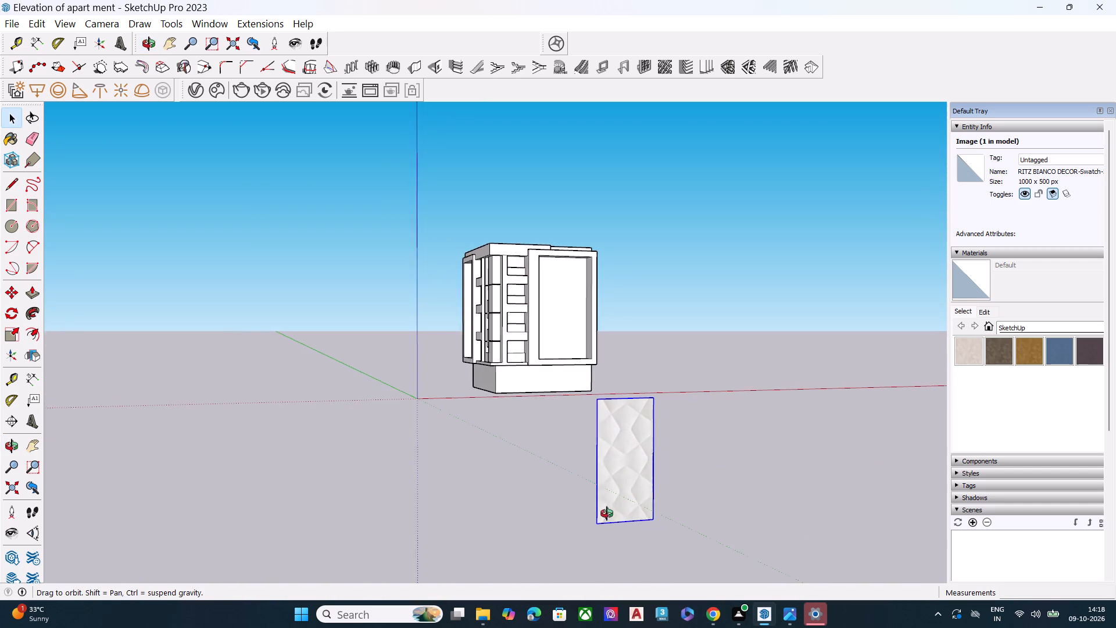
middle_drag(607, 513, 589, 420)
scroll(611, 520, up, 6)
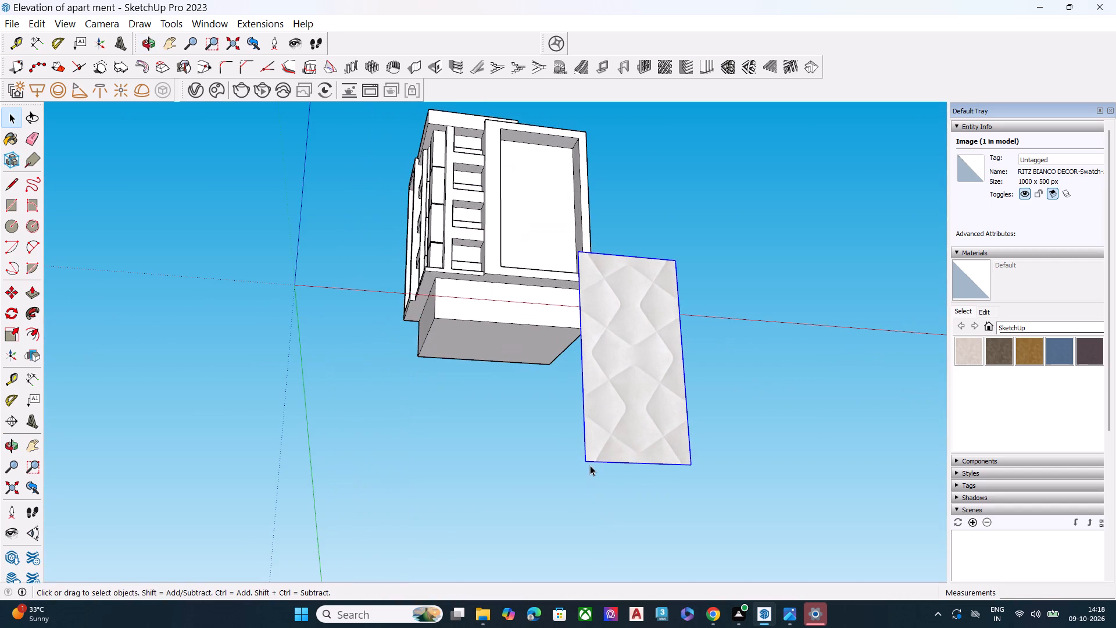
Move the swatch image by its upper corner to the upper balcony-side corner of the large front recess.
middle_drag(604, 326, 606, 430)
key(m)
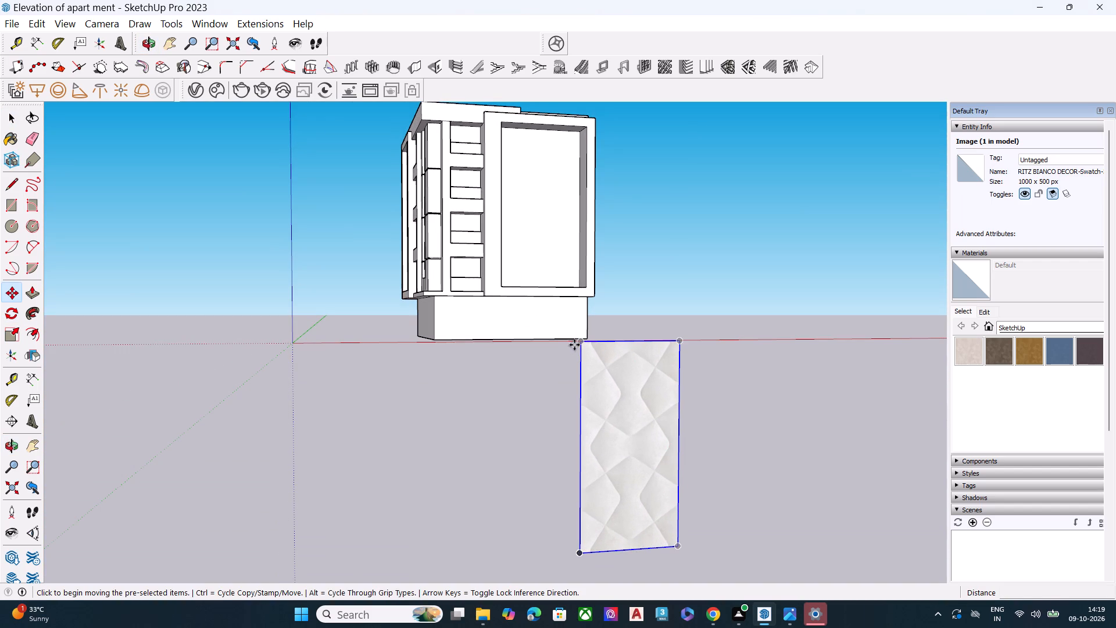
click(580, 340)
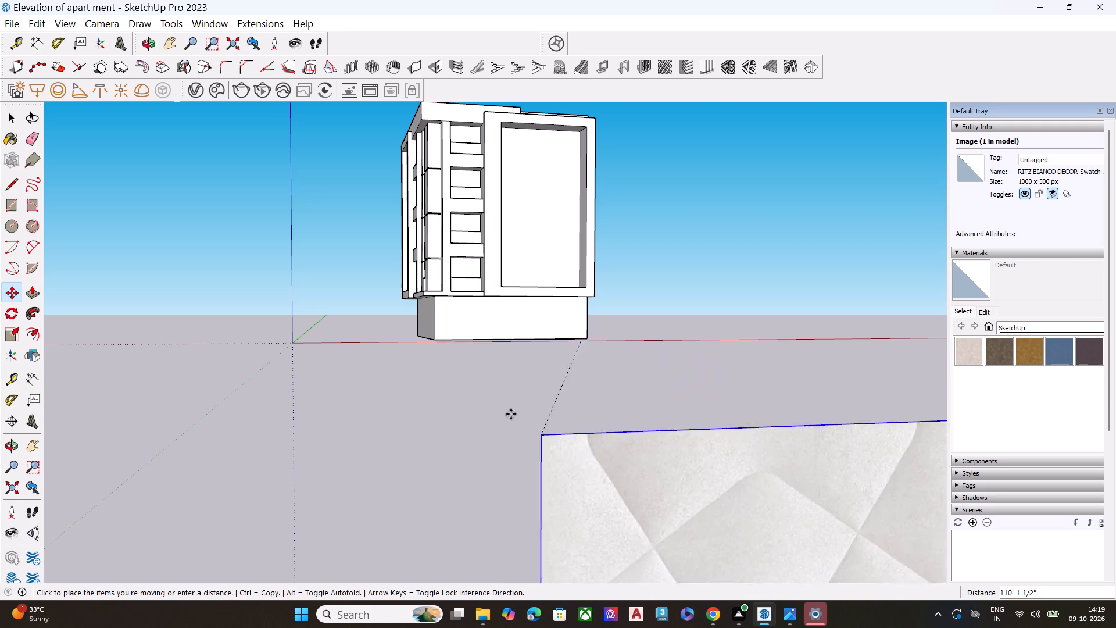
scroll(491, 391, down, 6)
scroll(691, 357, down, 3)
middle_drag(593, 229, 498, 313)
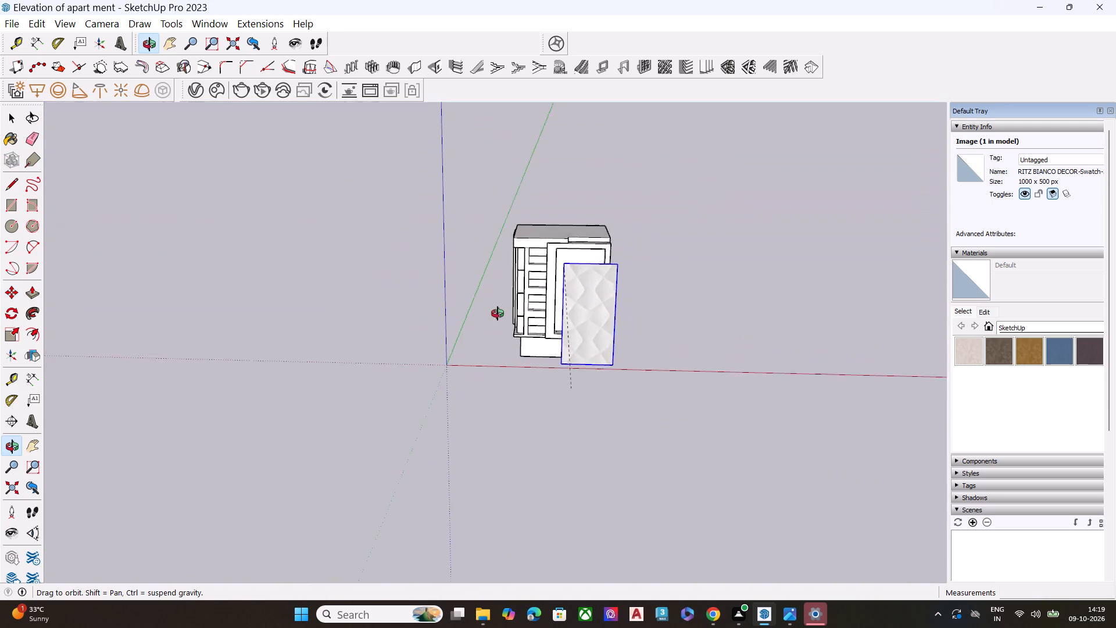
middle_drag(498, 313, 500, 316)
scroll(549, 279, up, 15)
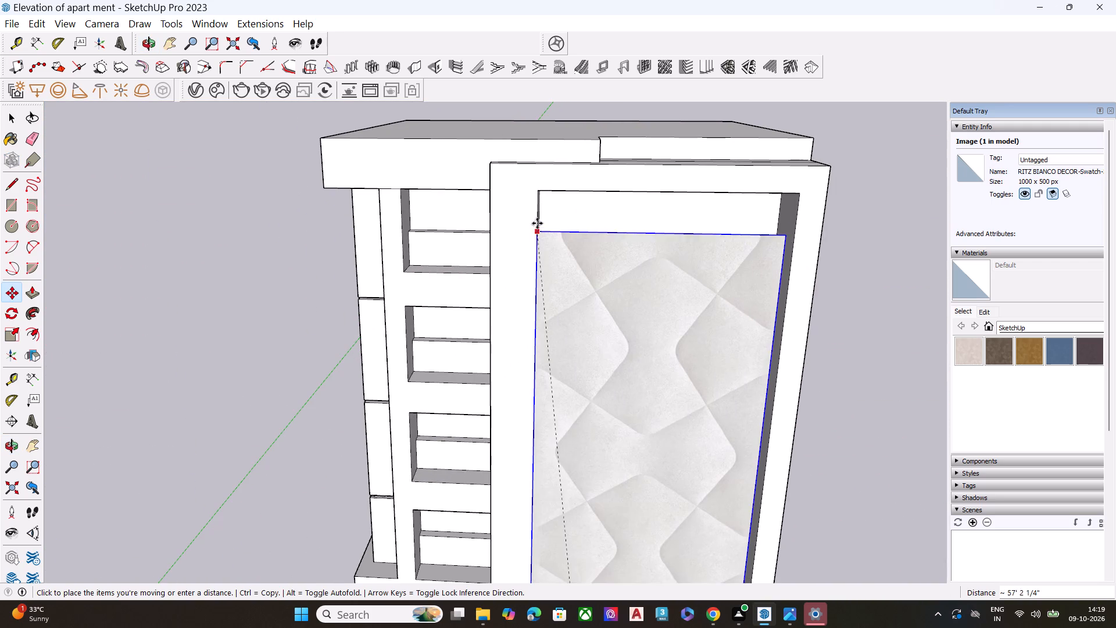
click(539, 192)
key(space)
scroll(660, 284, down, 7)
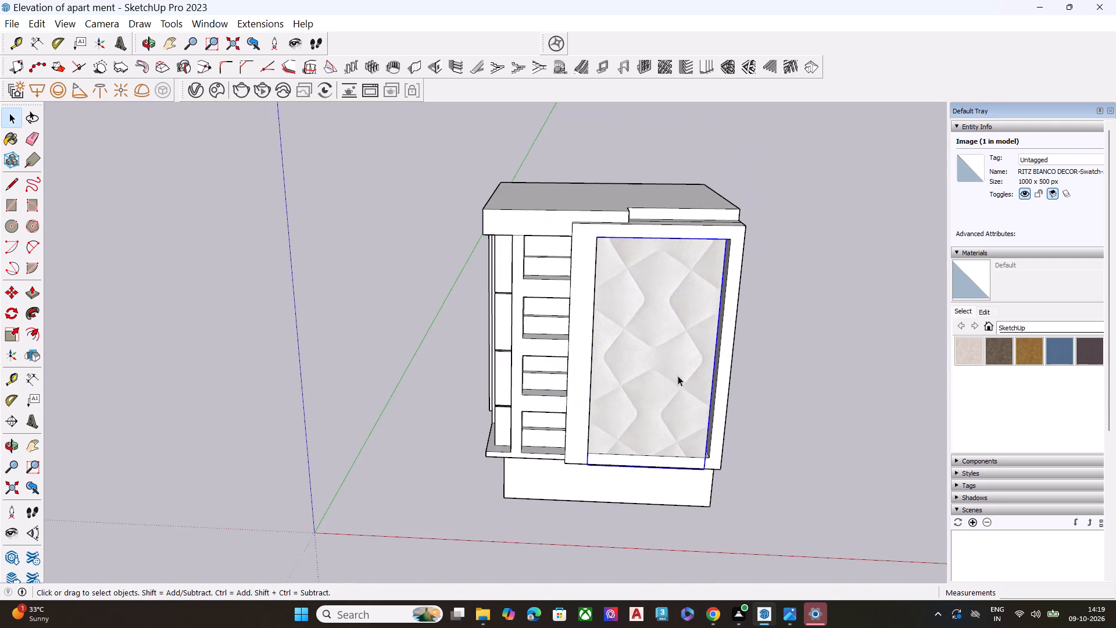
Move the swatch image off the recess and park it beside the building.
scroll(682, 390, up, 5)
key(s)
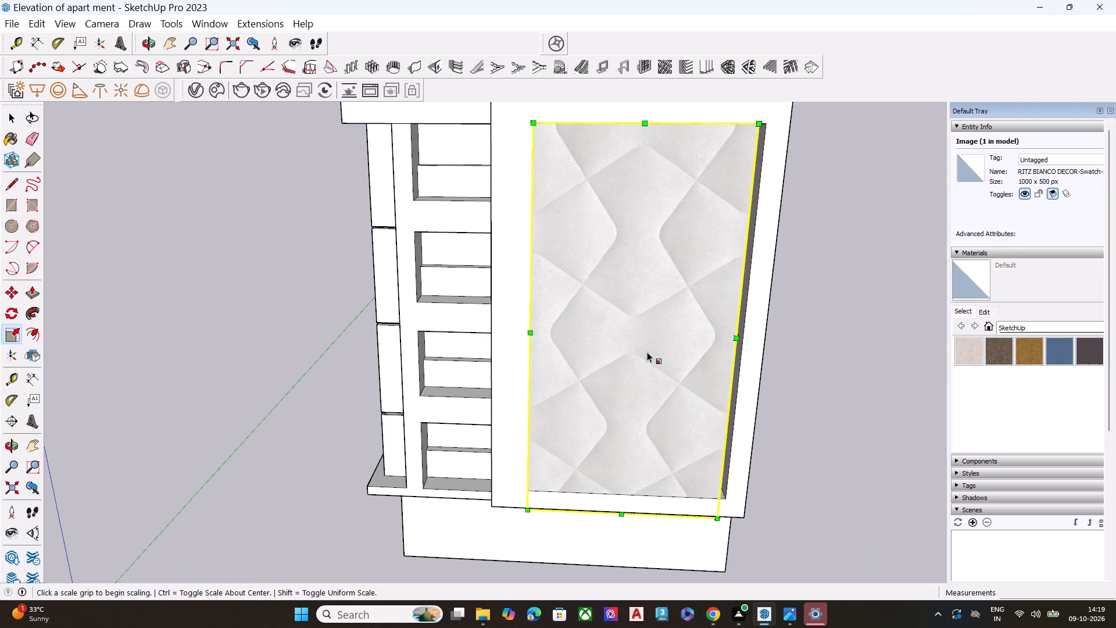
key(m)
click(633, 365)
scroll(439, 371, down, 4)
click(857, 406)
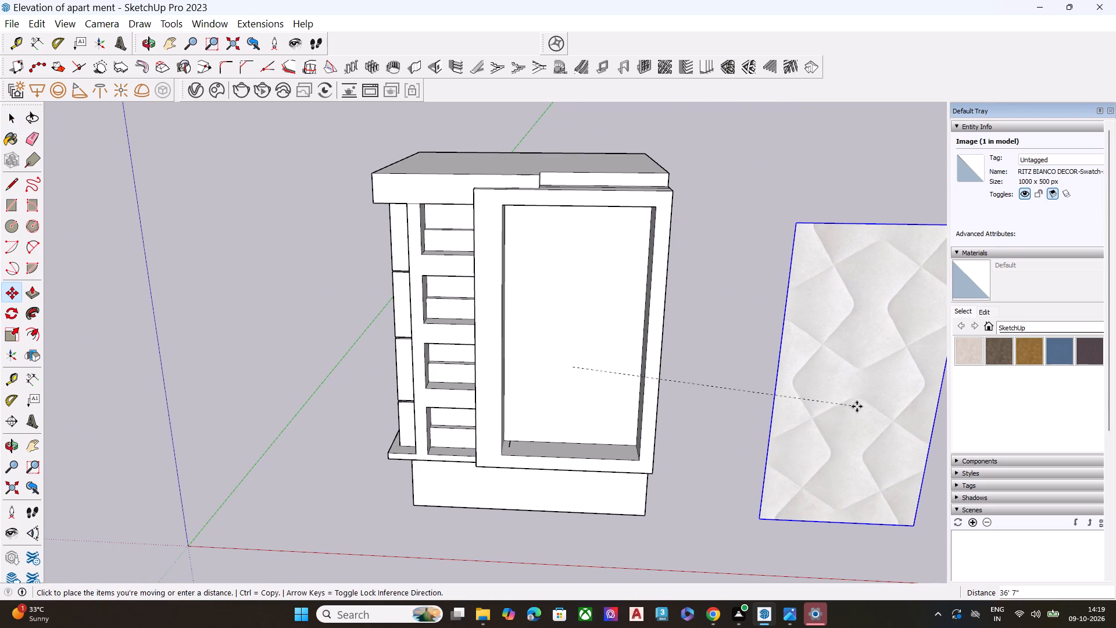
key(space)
Push/Pull the recess's balcony-side inner face 6' 1" into the opening to form a vertical panel.
scroll(508, 430, up, 4)
scroll(508, 430, down, 1)
scroll(508, 430, up, 2)
middle_drag(535, 436, 431, 484)
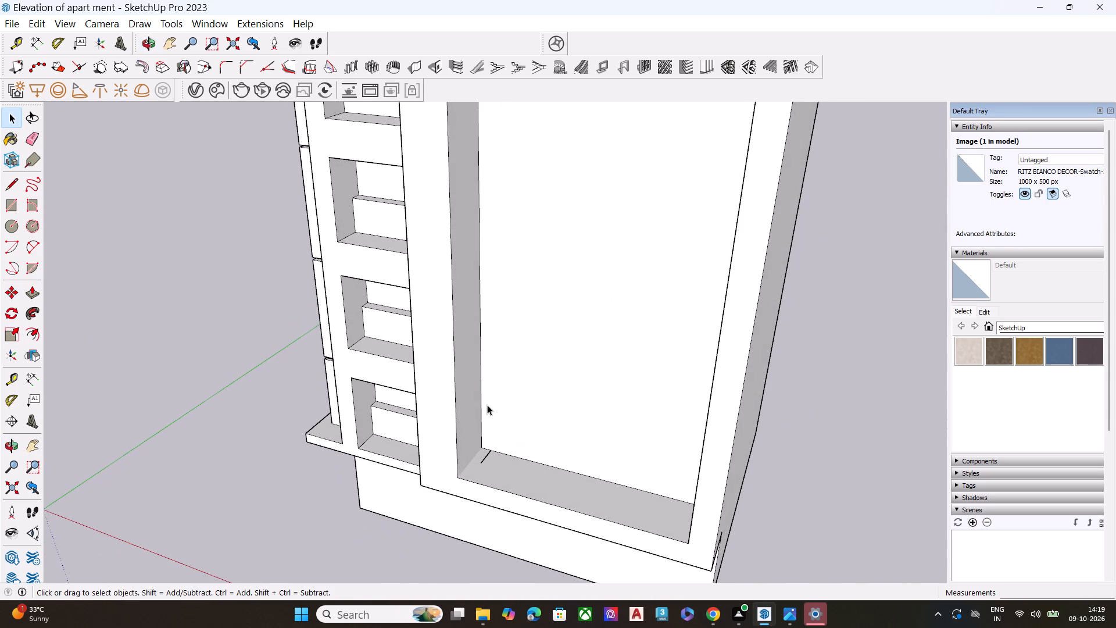
click(487, 405)
click(472, 411)
key(p)
click(478, 413)
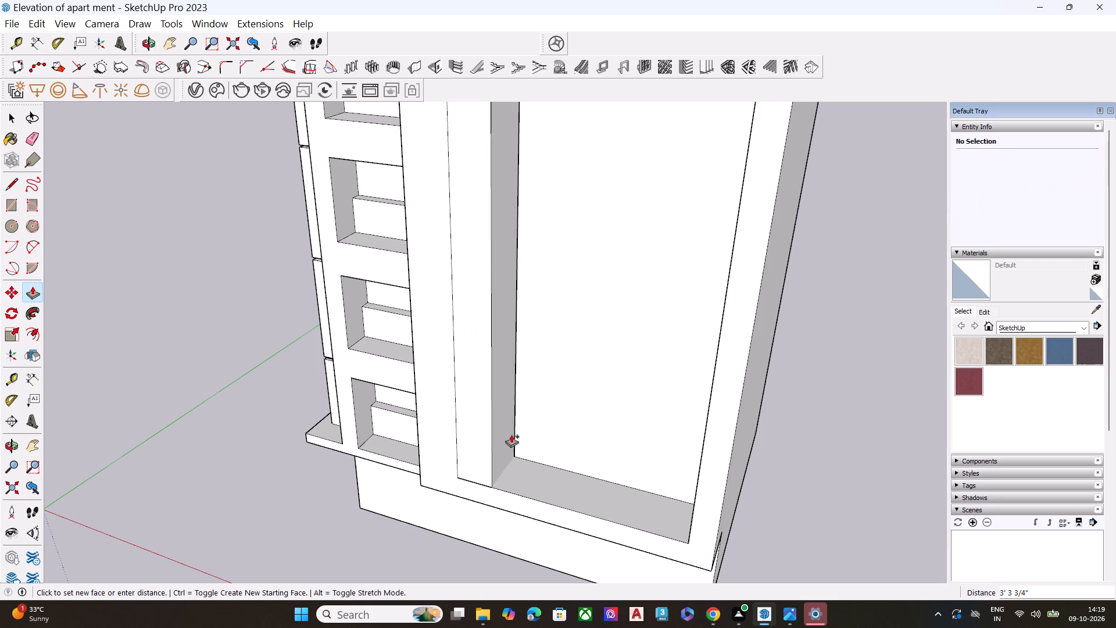
middle_drag(514, 435, 603, 367)
scroll(596, 397, down, 5)
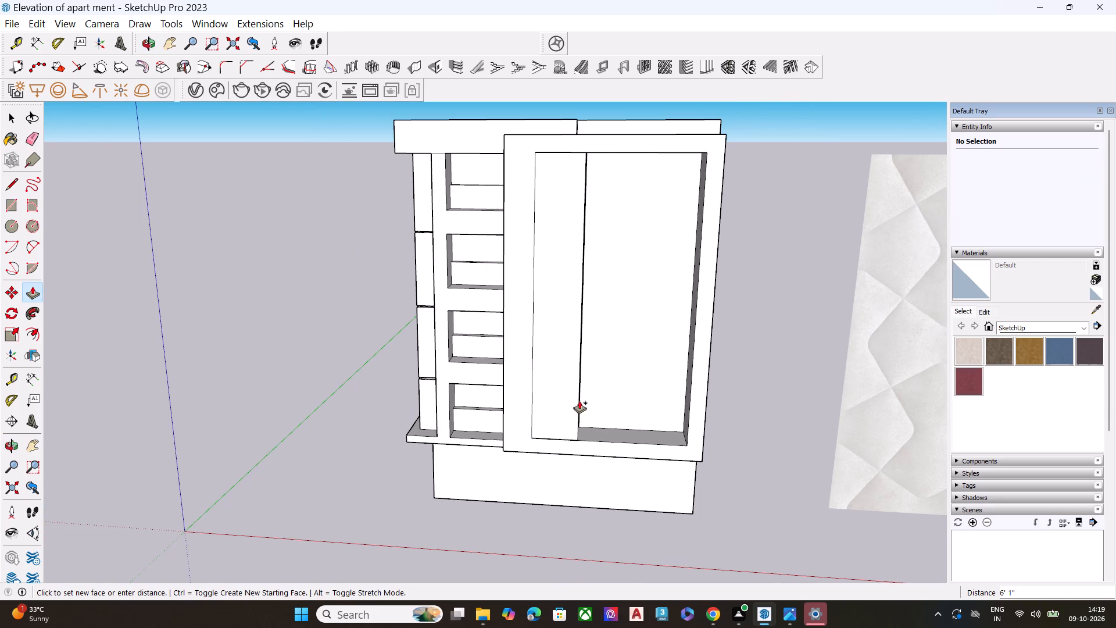
click(580, 401)
key(space)
Scale the swatch image down uniformly from its upper corner, and narrow its width from the far side.
scroll(483, 384, down, 7)
middle_drag(681, 413, 706, 381)
scroll(717, 376, up, 4)
click(708, 379)
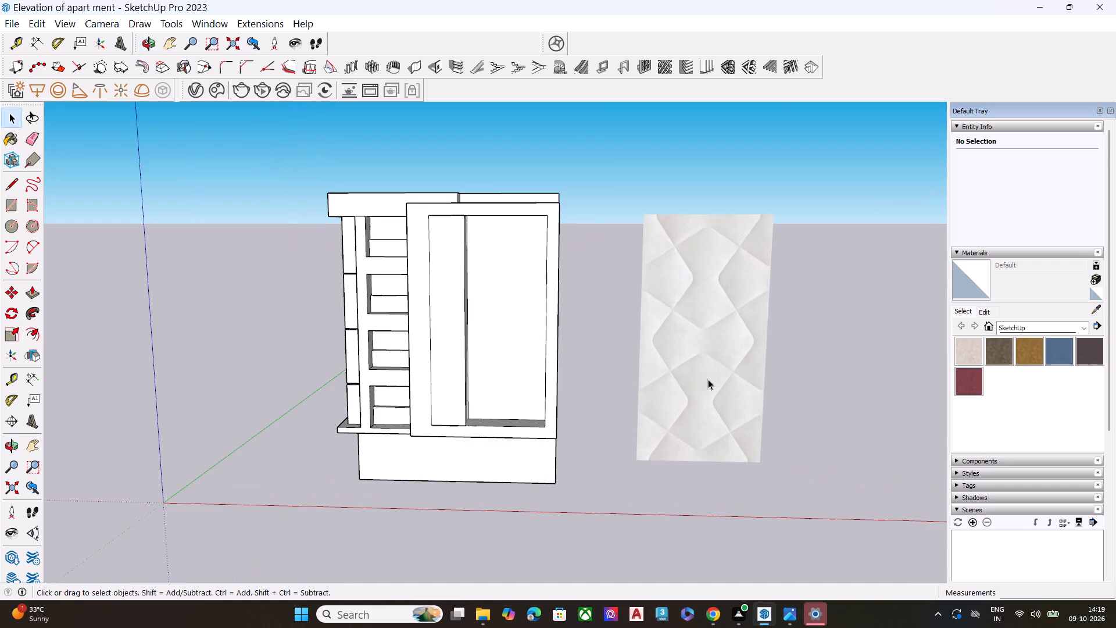
key(s)
middle_drag(698, 346, 394, 430)
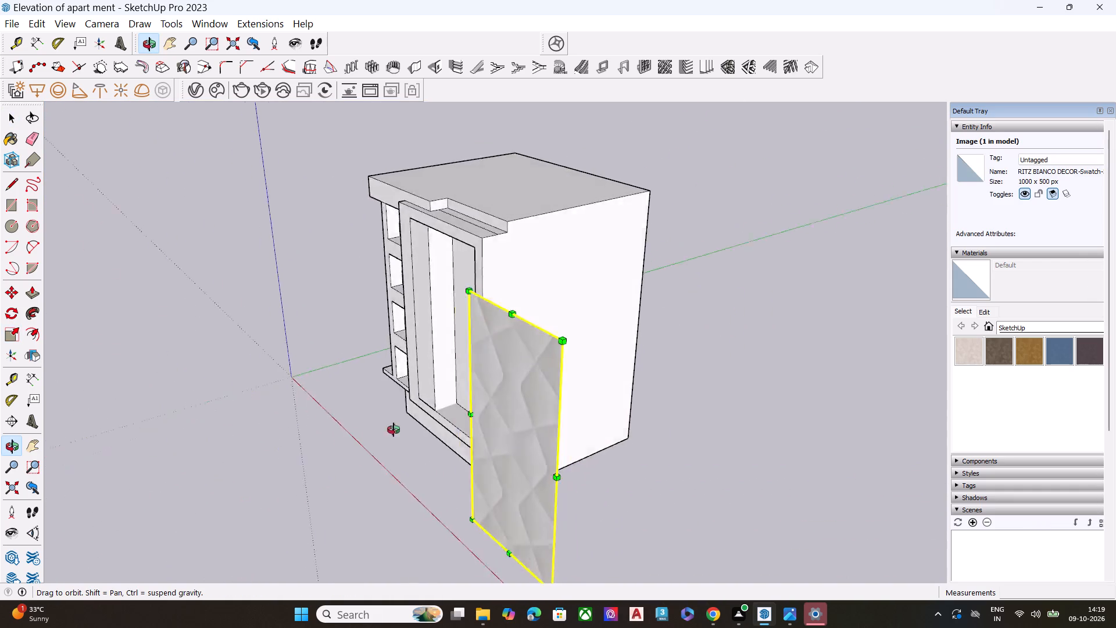
middle_drag(394, 430, 195, 385)
scroll(306, 388, up, 7)
middle_drag(284, 385, 728, 388)
scroll(650, 416, down, 7)
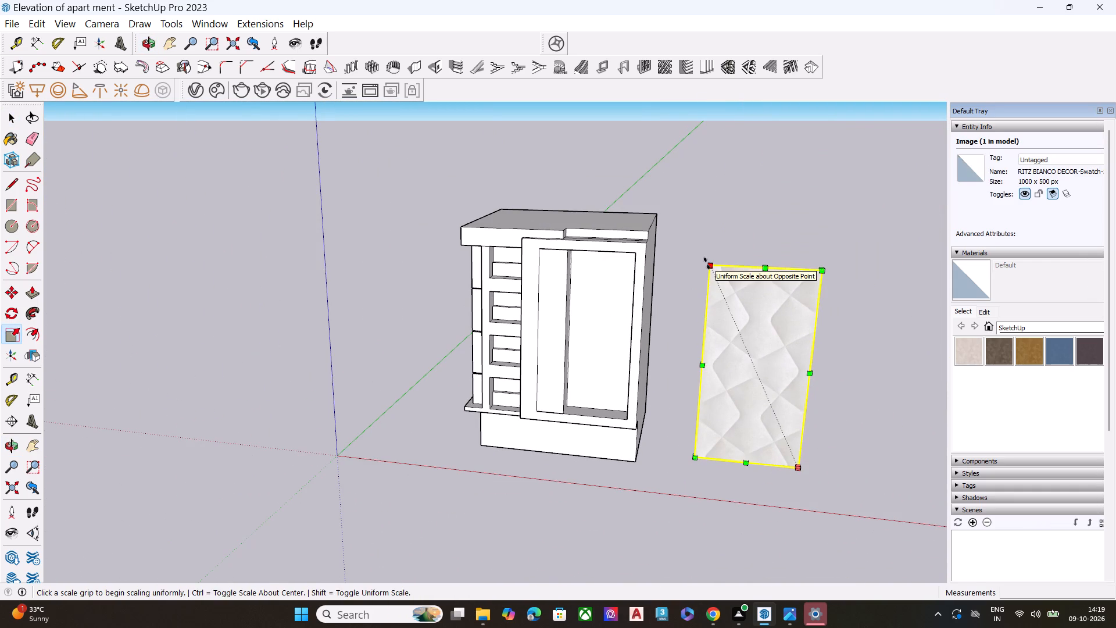
drag(707, 263, 738, 308)
drag(811, 395, 773, 395)
Move the swatch image by its upper corner onto the vertical panel's upper balcony-side corner.
key(m)
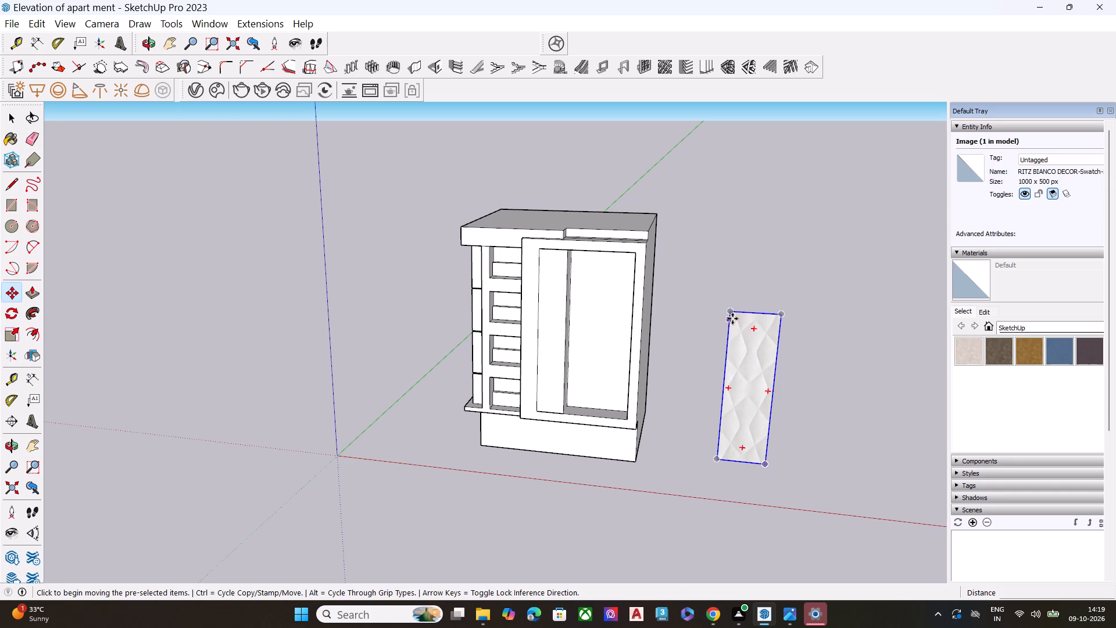
drag(728, 311, 711, 323)
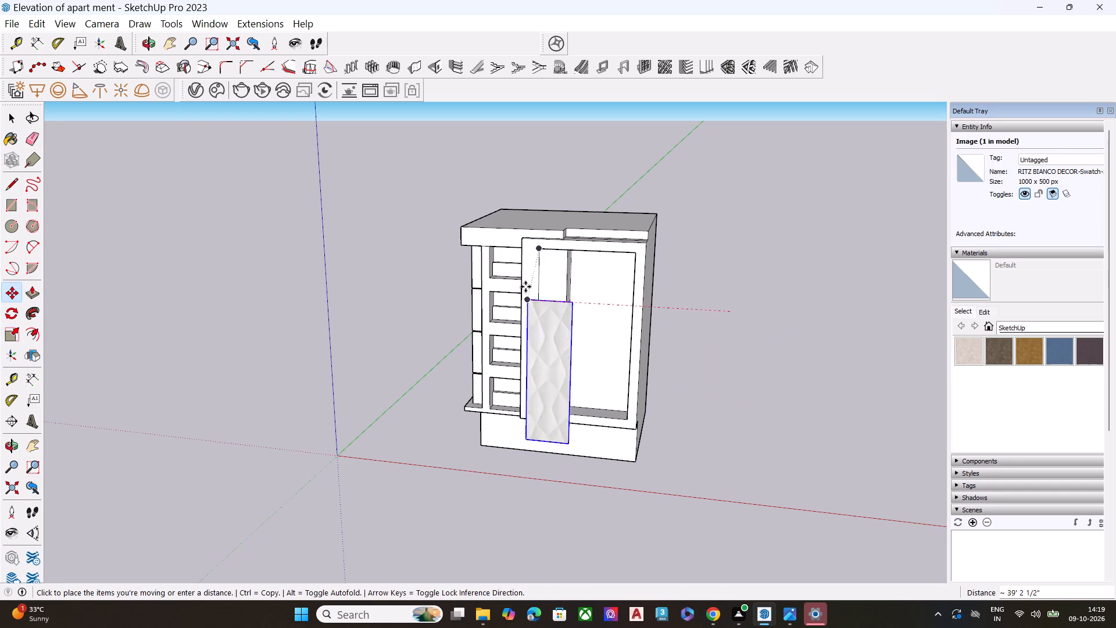
click(540, 248)
Scale the swatch image's width and height to fit the vertical panel beside the recess.
scroll(568, 309, up, 7)
middle_drag(568, 313, 538, 322)
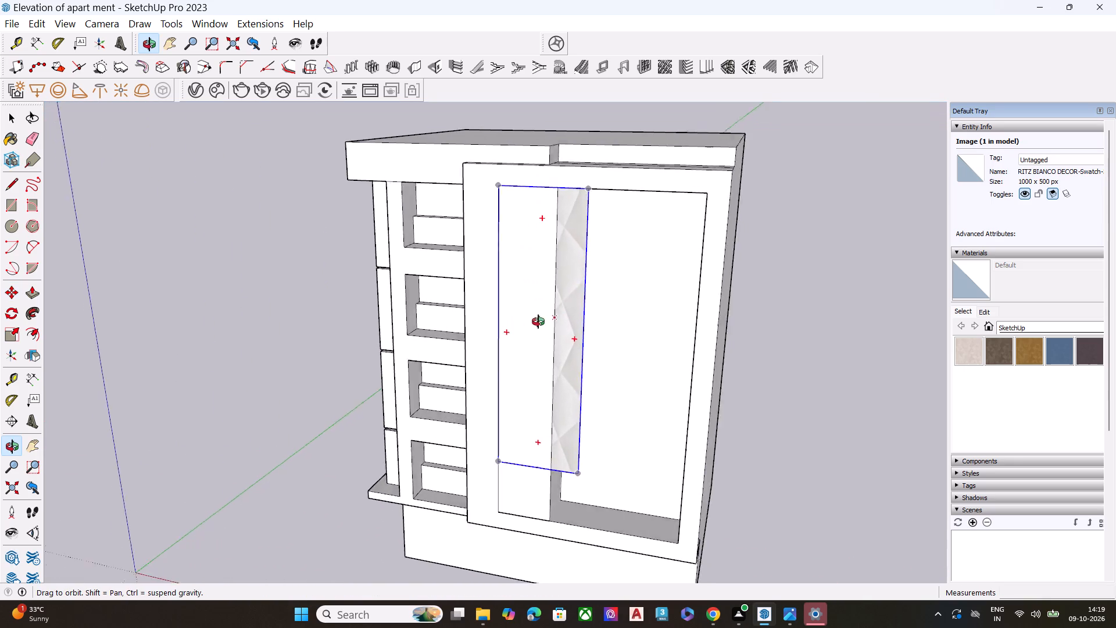
middle_drag(538, 322, 406, 319)
scroll(434, 306, up, 5)
scroll(499, 315, down, 6)
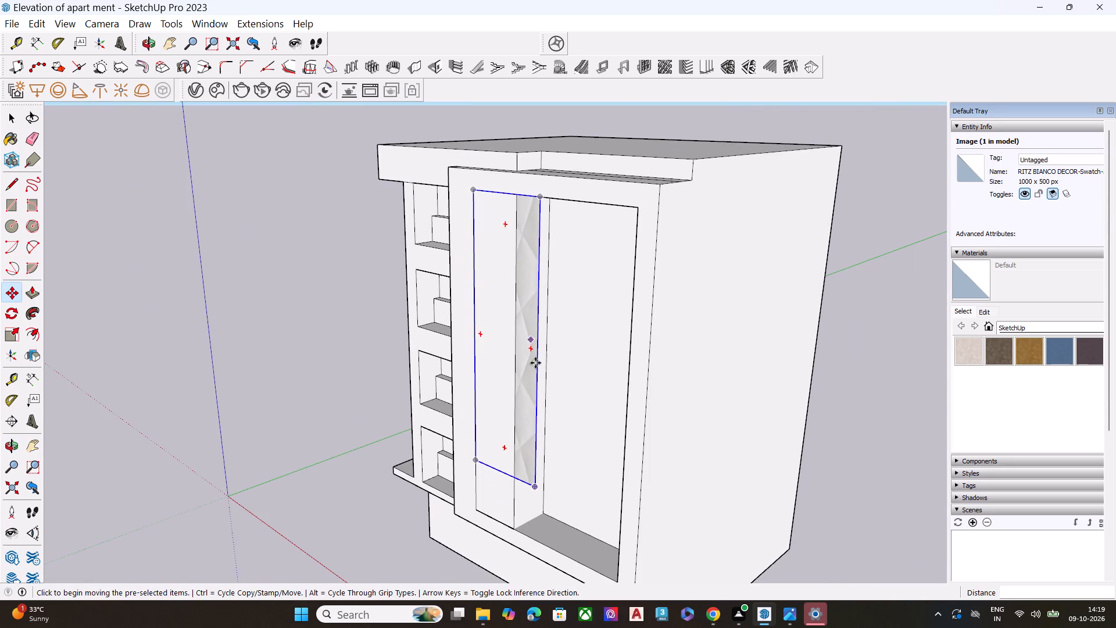
key(s)
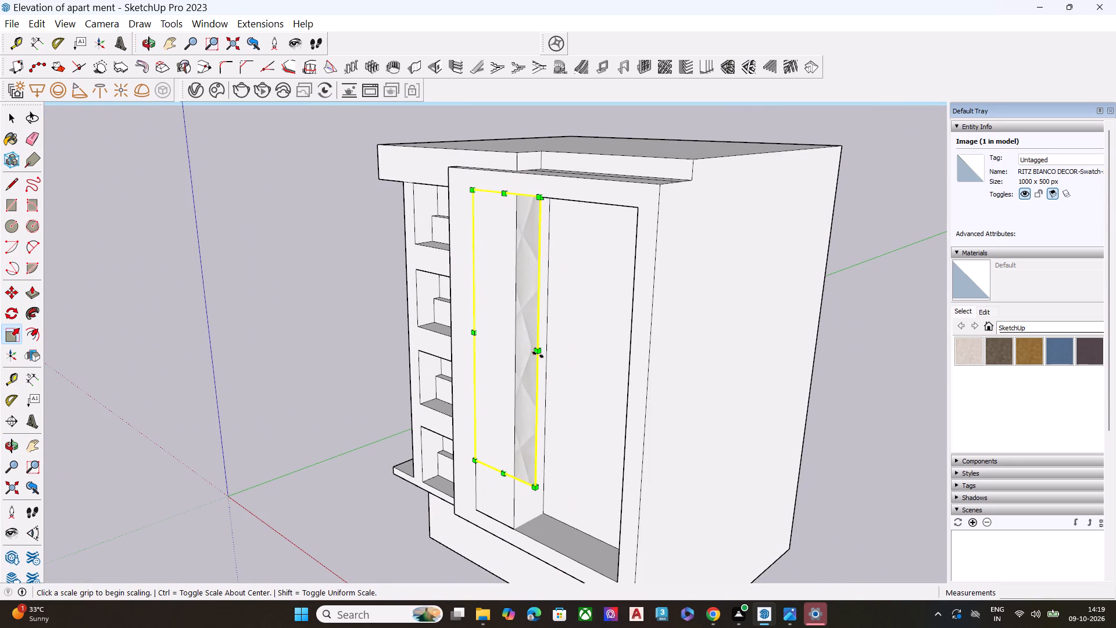
drag(538, 348, 519, 340)
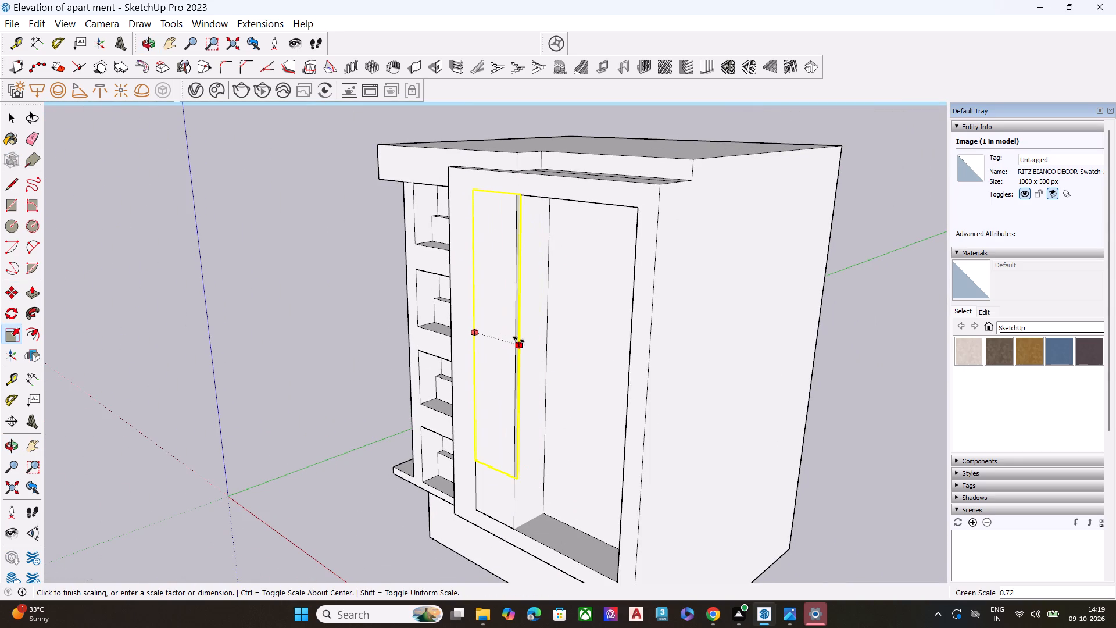
drag(519, 340, 516, 327)
drag(494, 469, 494, 508)
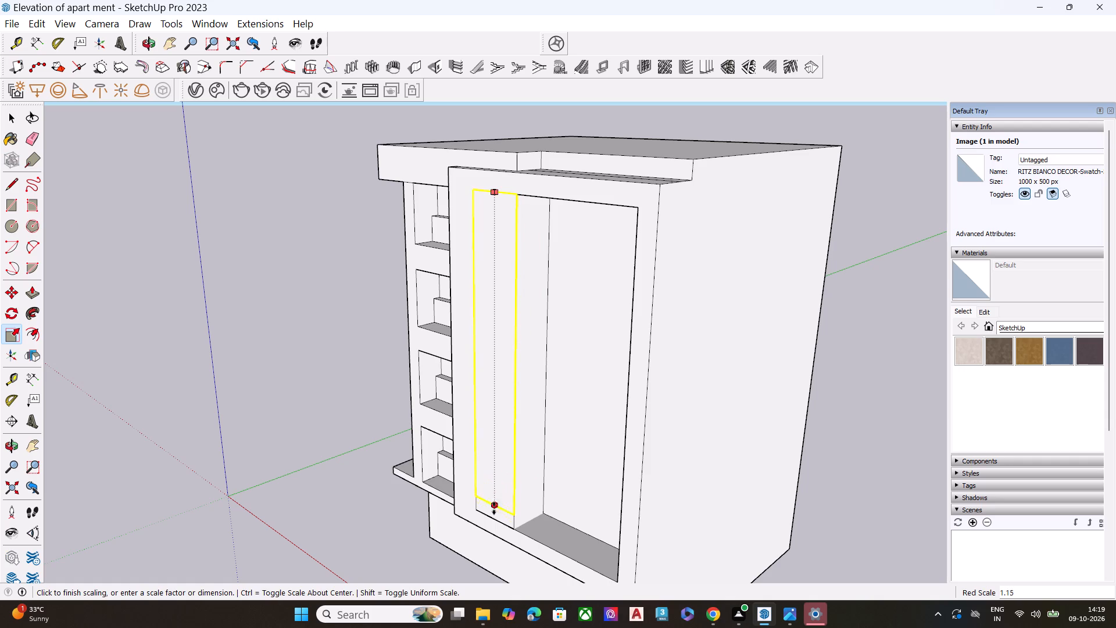
drag(494, 508, 498, 516)
key(s)
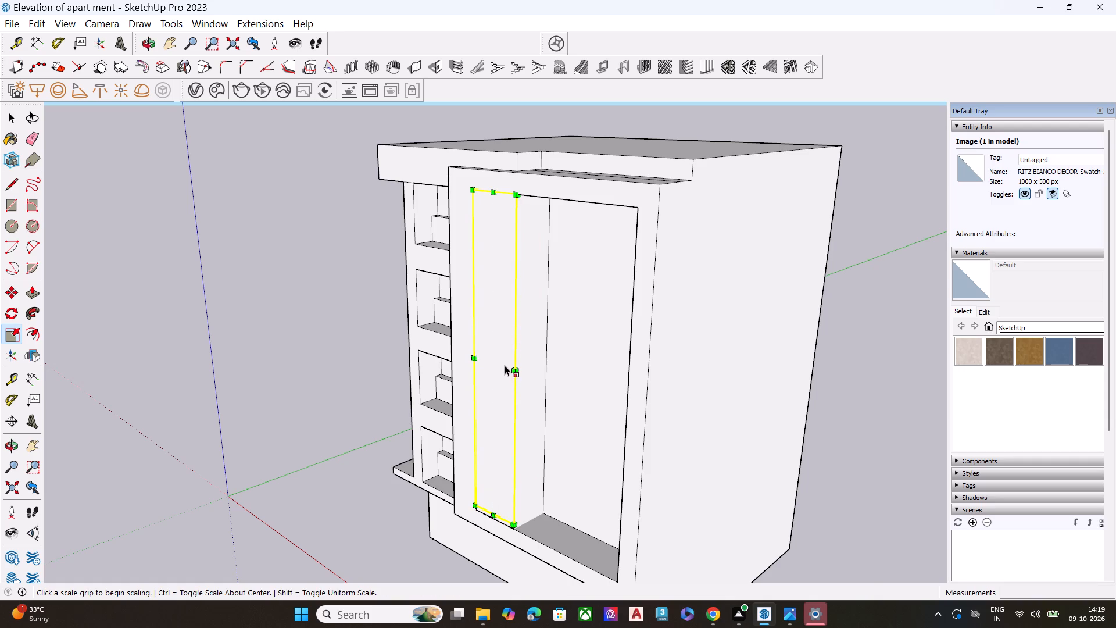
Move the swatch image so its upper corner snaps onto the vertical panel's upper corner.
scroll(492, 354, up, 3)
key(m)
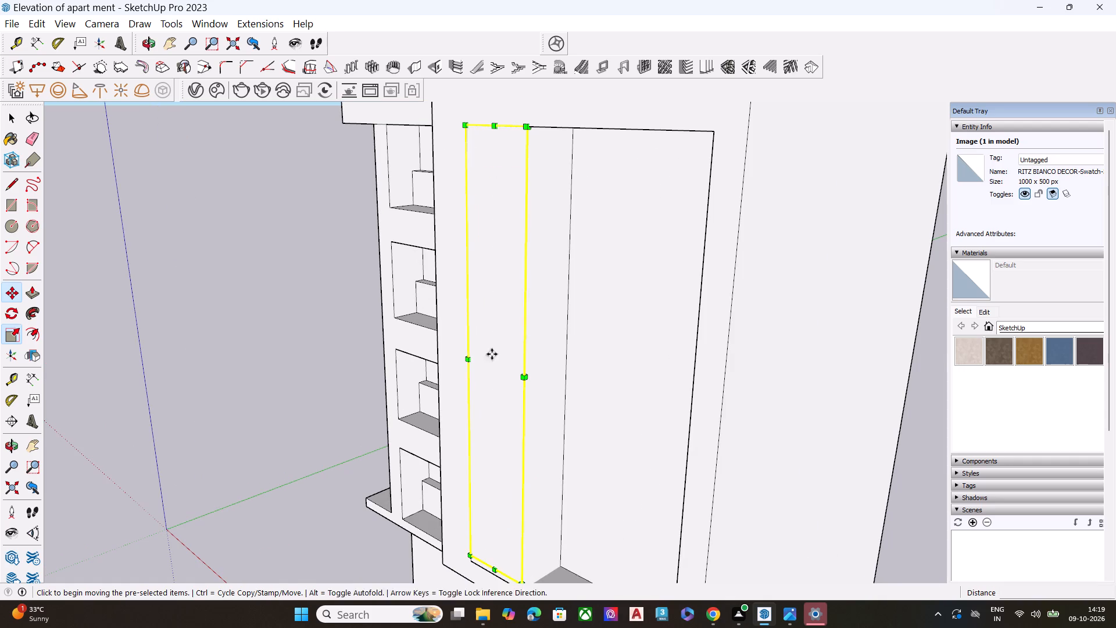
drag(466, 127, 457, 132)
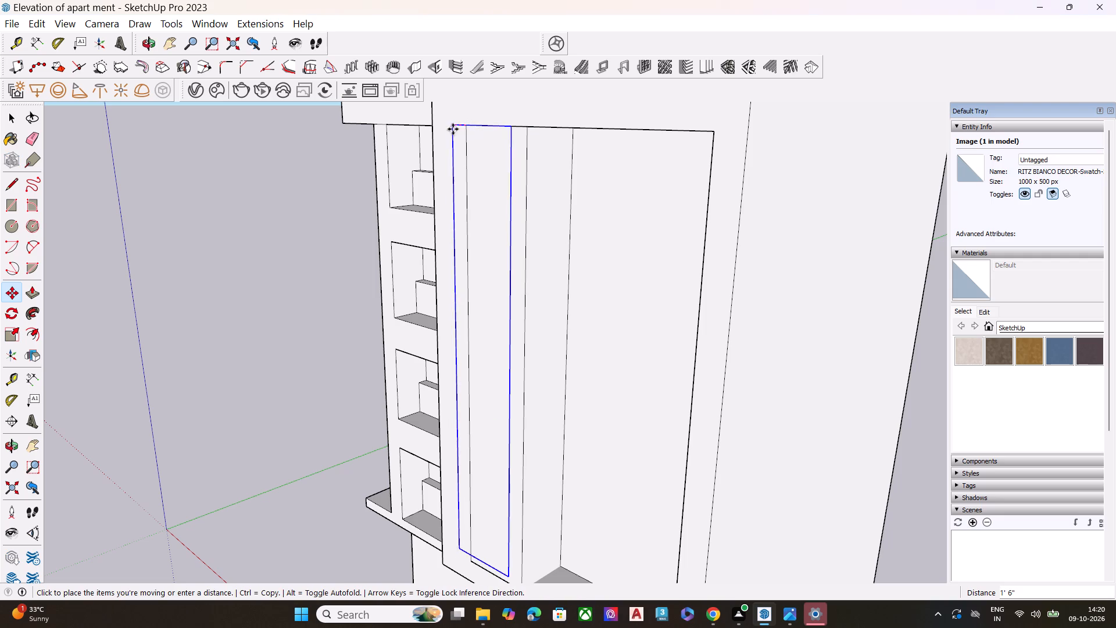
click(467, 127)
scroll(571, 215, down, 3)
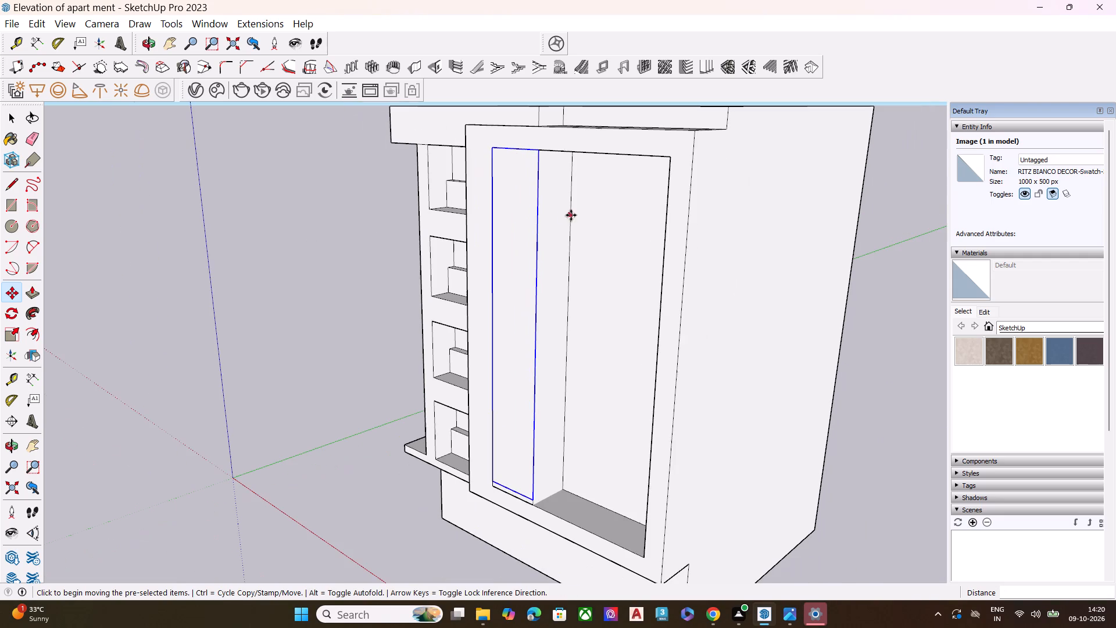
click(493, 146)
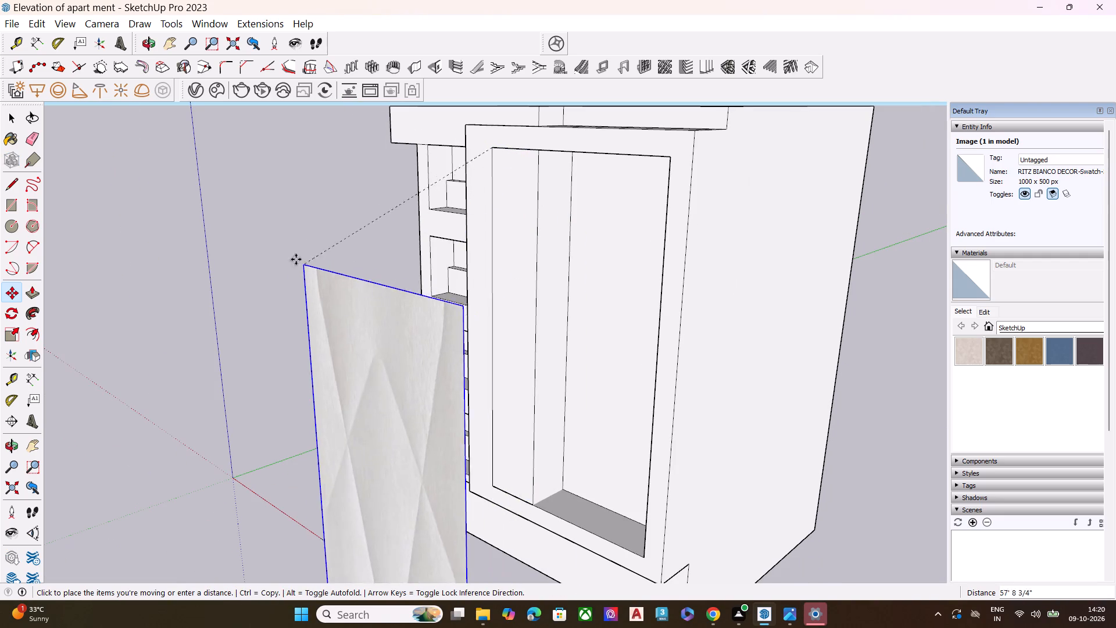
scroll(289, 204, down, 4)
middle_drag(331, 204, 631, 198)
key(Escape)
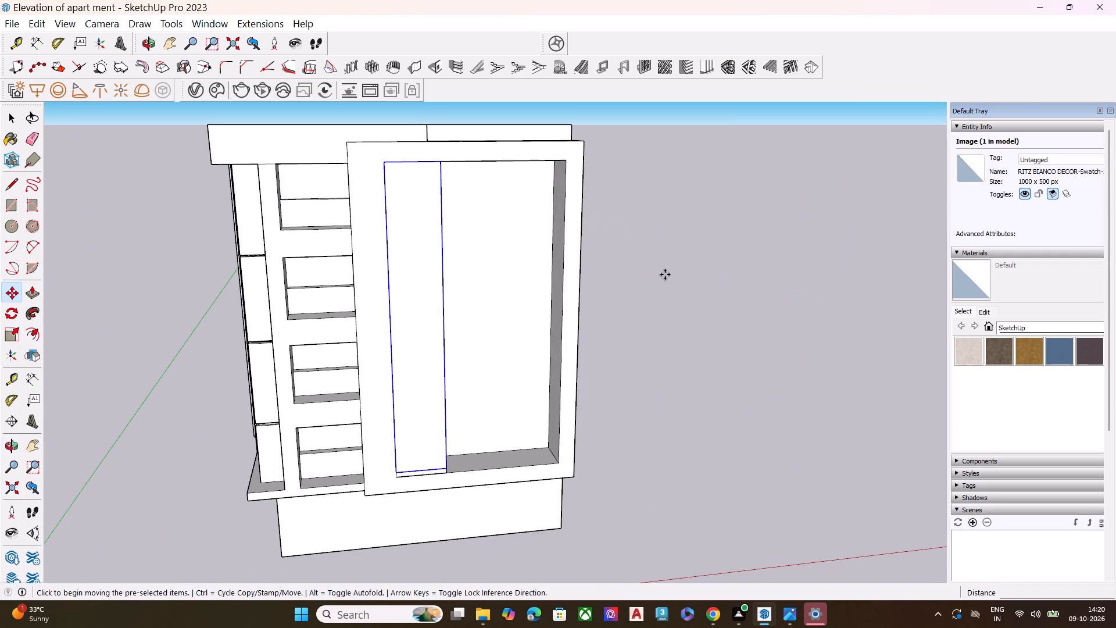
Delete the bottom edge of the vertical panel where it meets the front frame.
scroll(678, 298, down, 8)
scroll(710, 376, down, 3)
middle_drag(718, 436, 506, 420)
scroll(499, 401, up, 6)
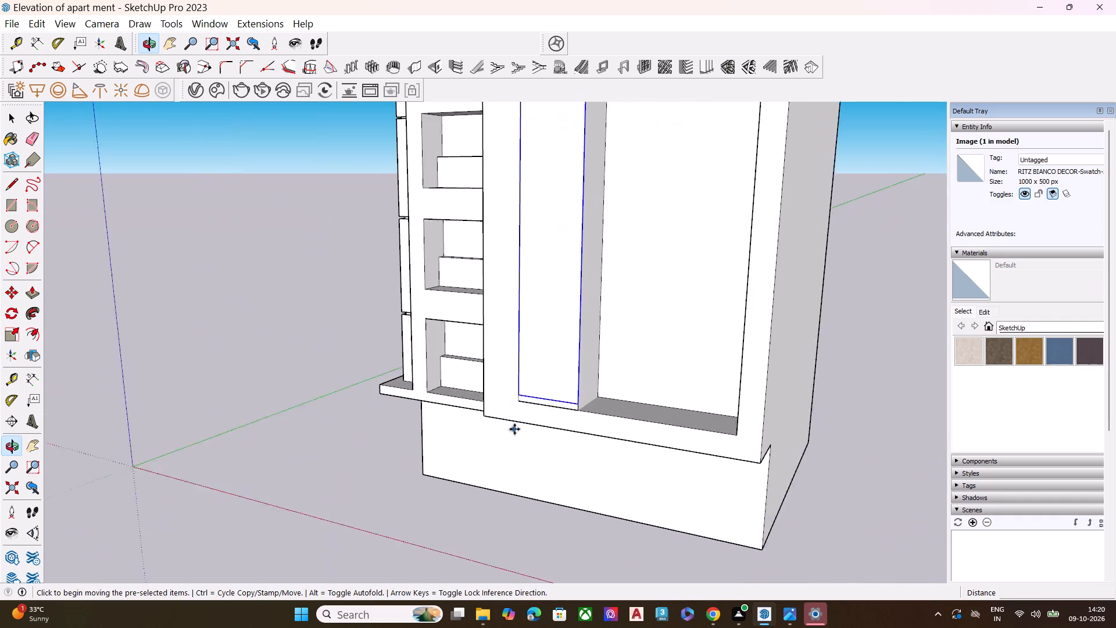
scroll(514, 429, up, 4)
scroll(591, 433, up, 10)
middle_click(591, 433)
key(space)
click(534, 337)
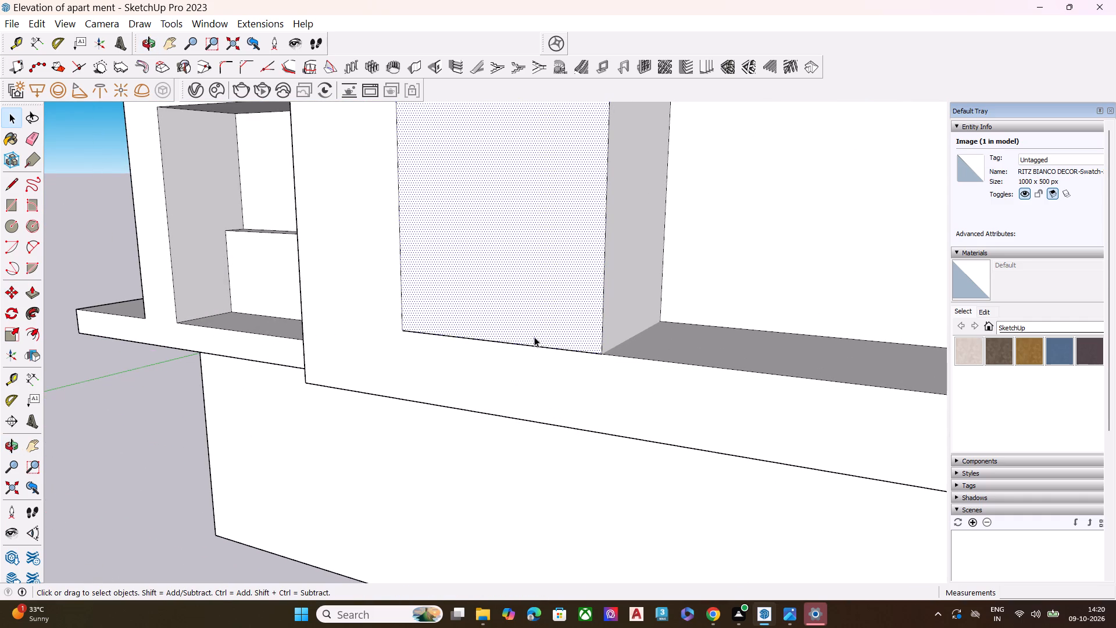
click(553, 347)
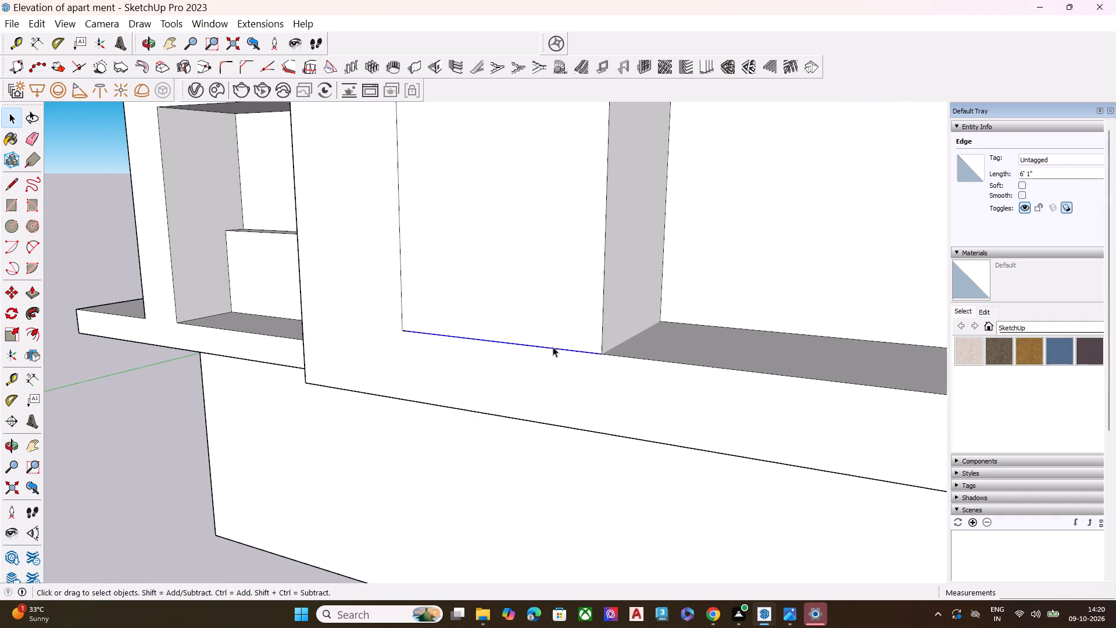
key(Delete)
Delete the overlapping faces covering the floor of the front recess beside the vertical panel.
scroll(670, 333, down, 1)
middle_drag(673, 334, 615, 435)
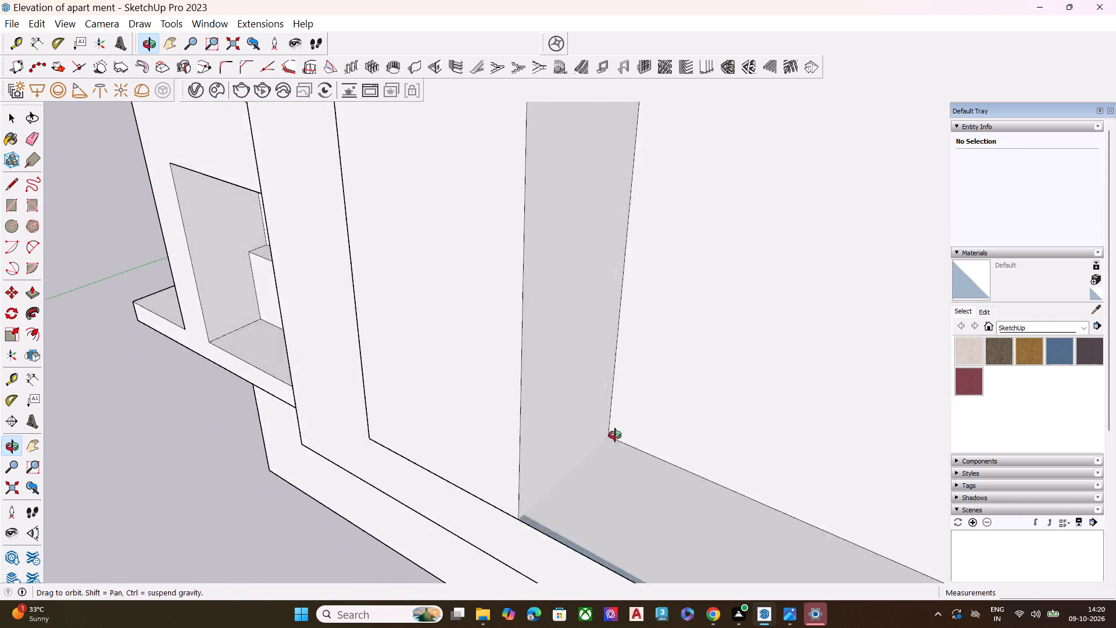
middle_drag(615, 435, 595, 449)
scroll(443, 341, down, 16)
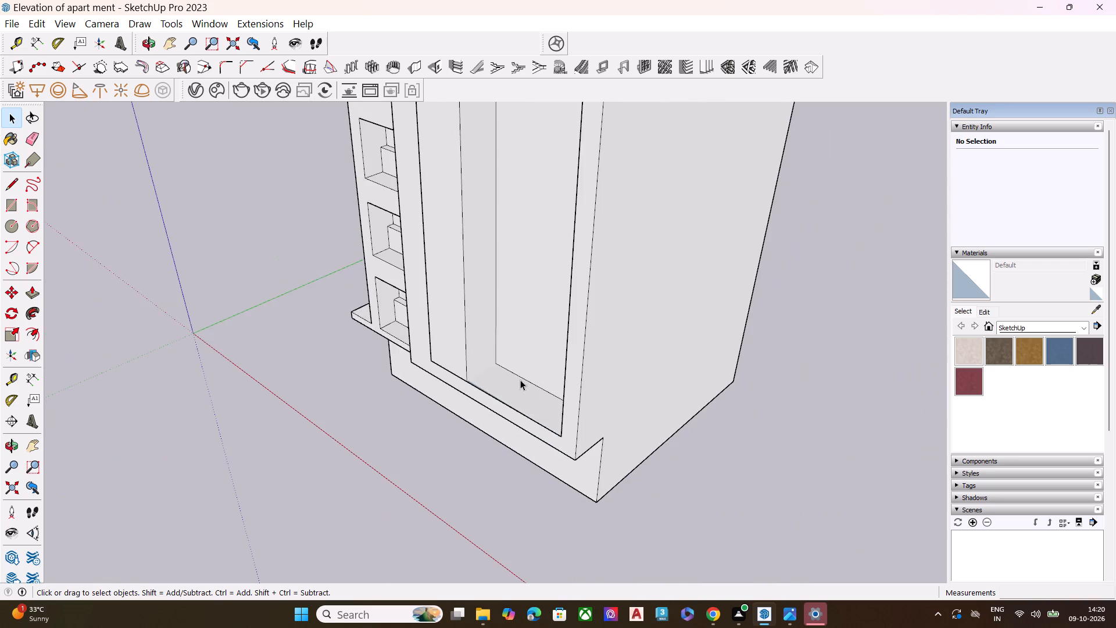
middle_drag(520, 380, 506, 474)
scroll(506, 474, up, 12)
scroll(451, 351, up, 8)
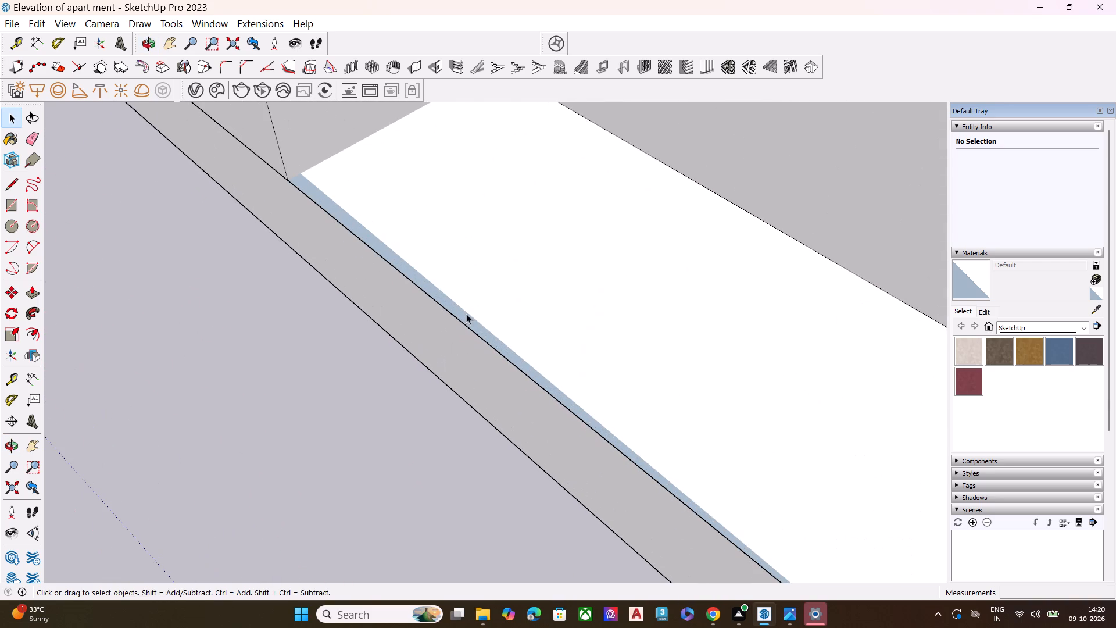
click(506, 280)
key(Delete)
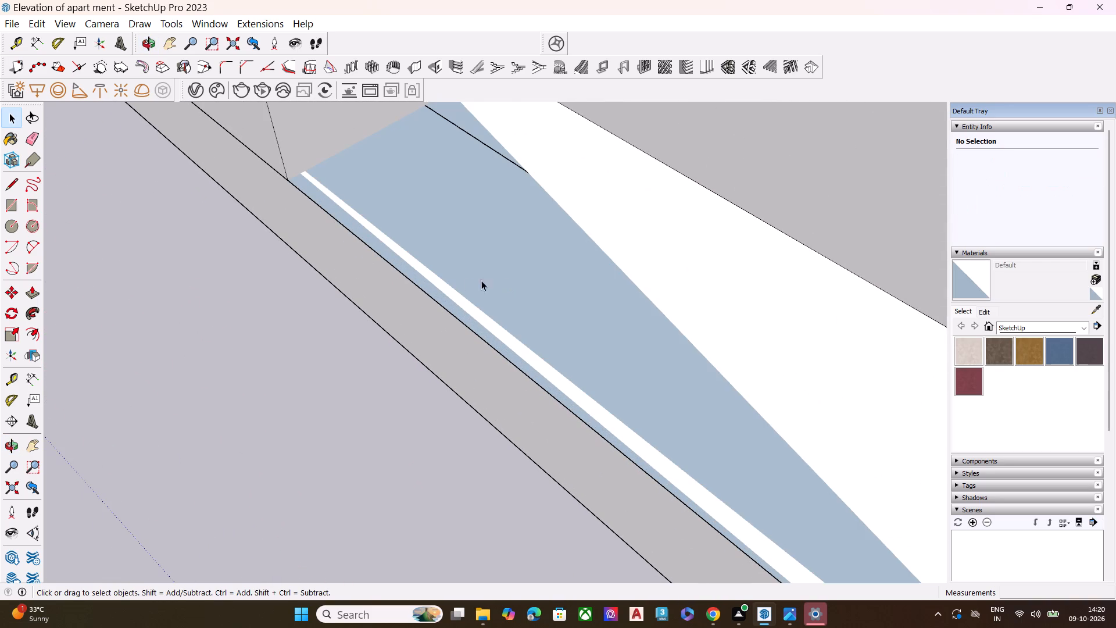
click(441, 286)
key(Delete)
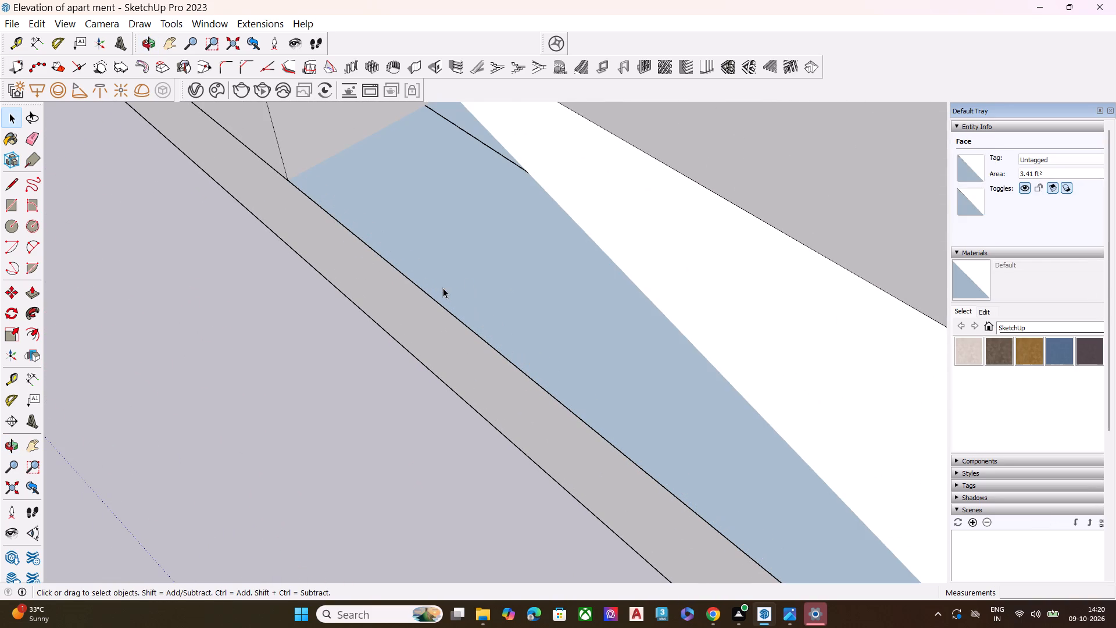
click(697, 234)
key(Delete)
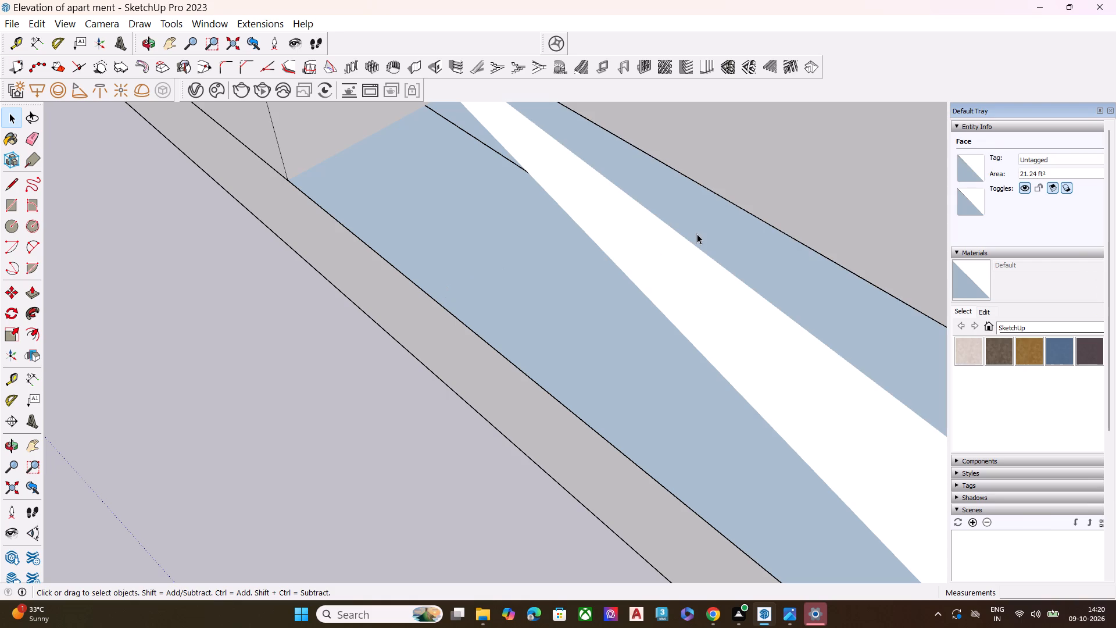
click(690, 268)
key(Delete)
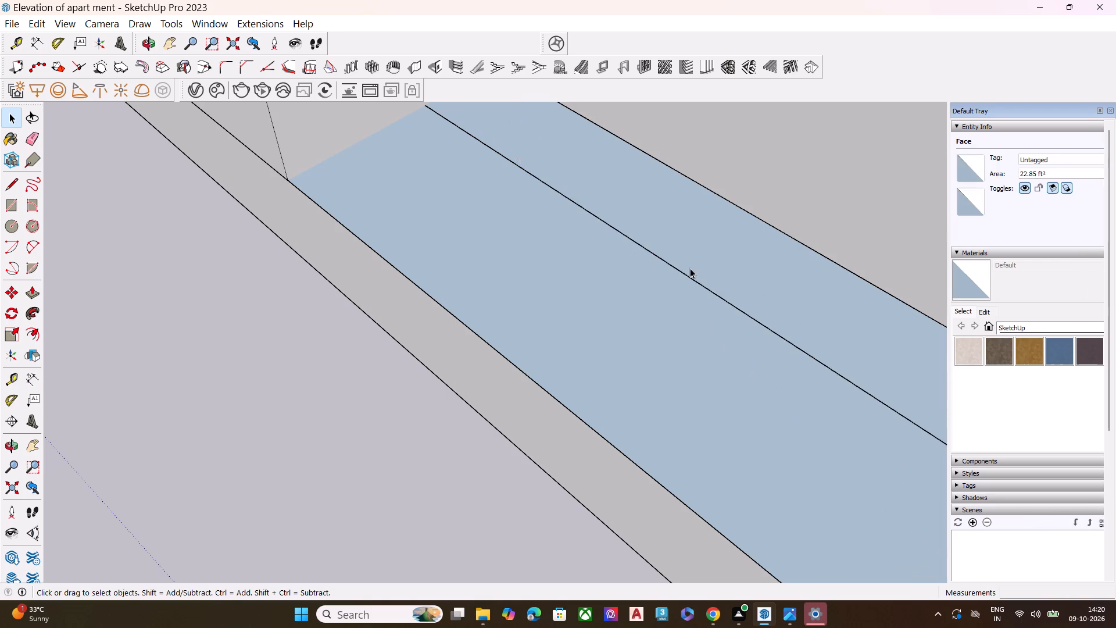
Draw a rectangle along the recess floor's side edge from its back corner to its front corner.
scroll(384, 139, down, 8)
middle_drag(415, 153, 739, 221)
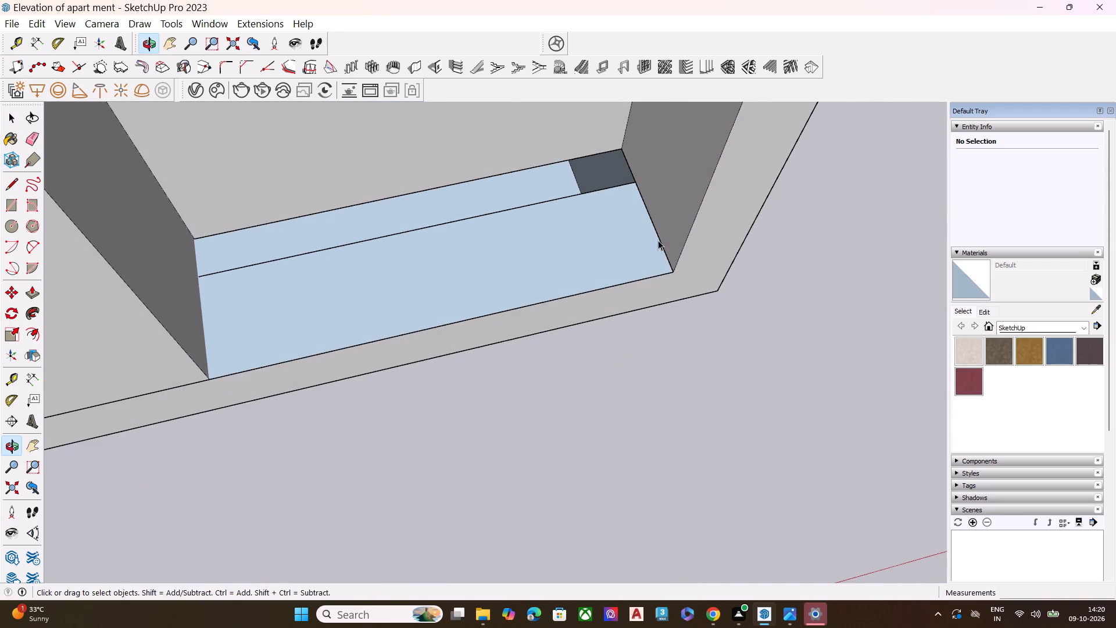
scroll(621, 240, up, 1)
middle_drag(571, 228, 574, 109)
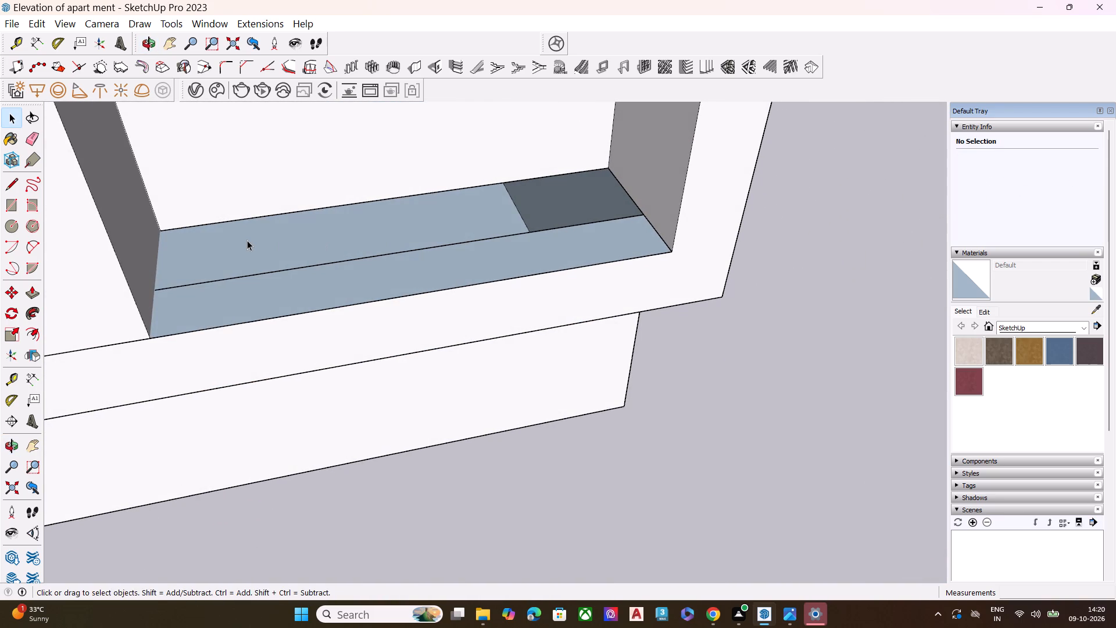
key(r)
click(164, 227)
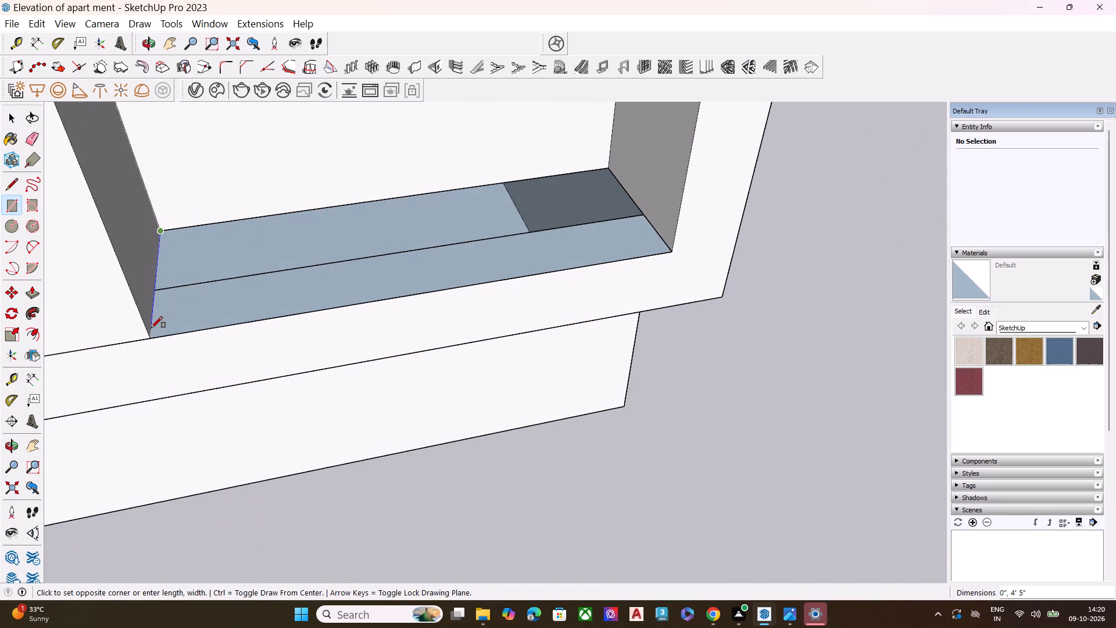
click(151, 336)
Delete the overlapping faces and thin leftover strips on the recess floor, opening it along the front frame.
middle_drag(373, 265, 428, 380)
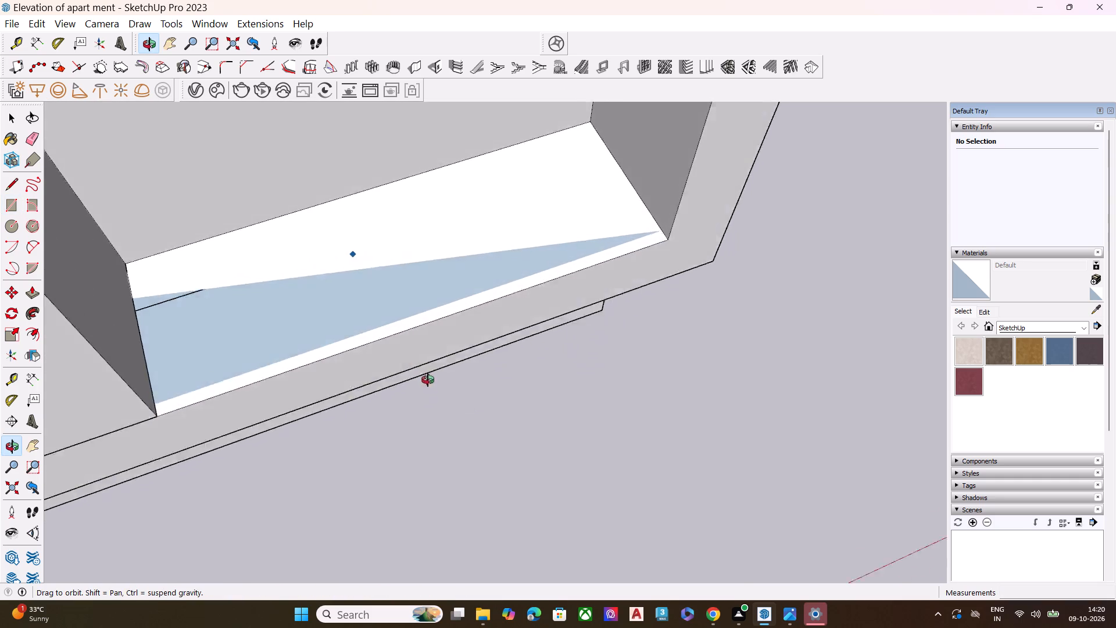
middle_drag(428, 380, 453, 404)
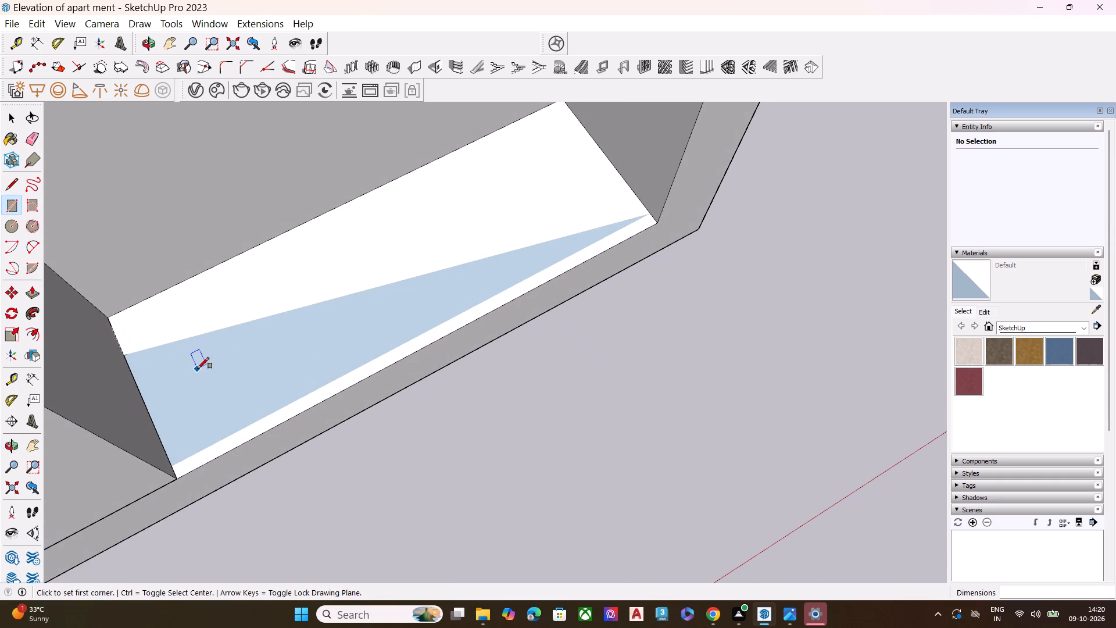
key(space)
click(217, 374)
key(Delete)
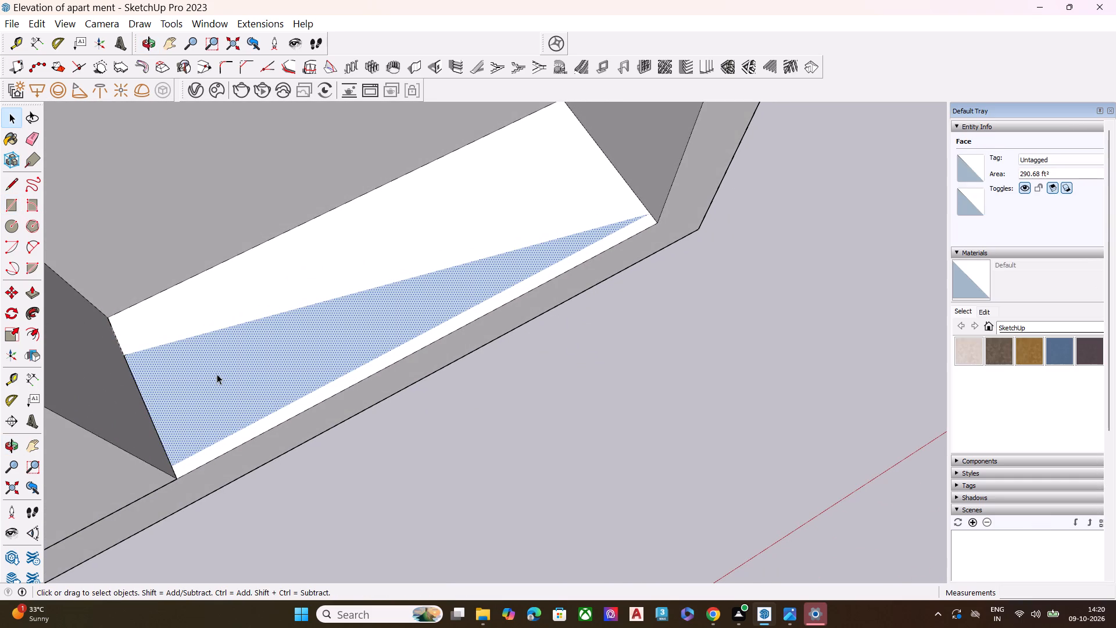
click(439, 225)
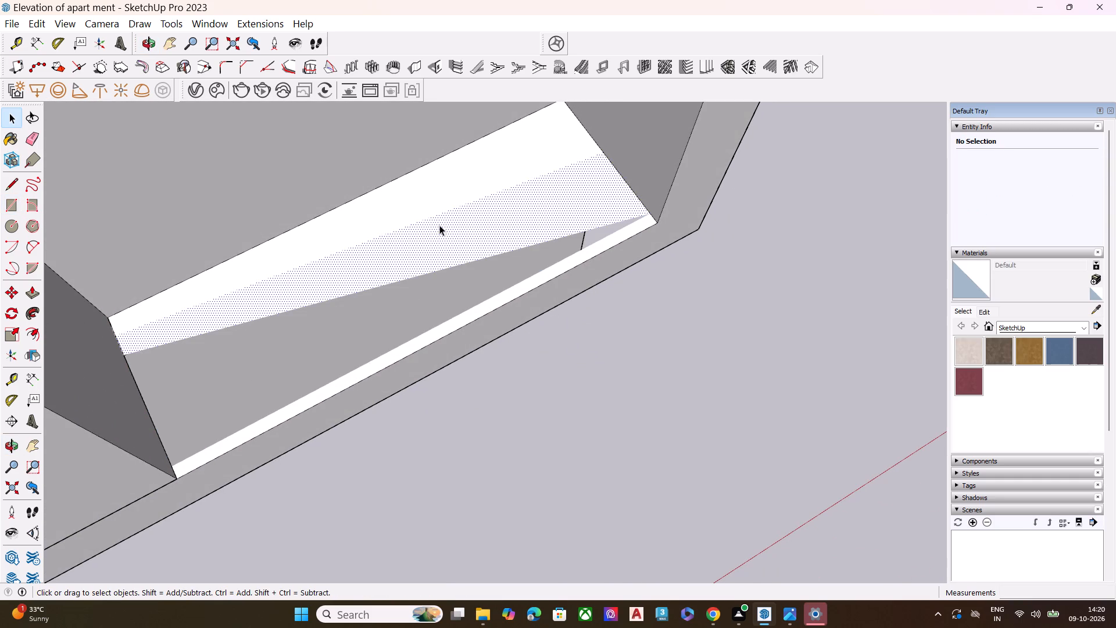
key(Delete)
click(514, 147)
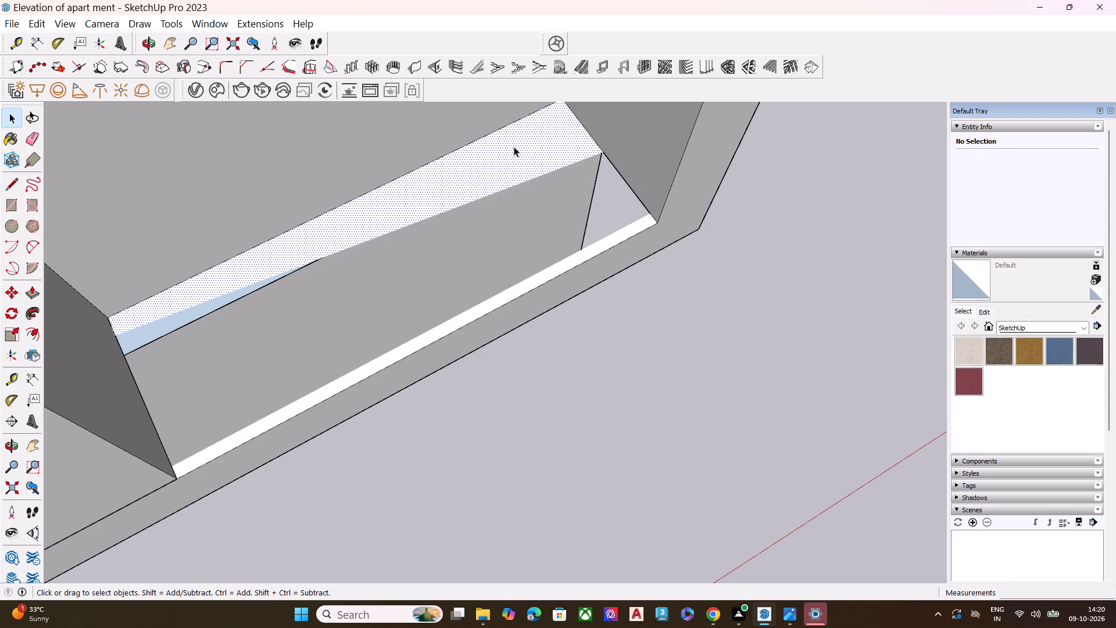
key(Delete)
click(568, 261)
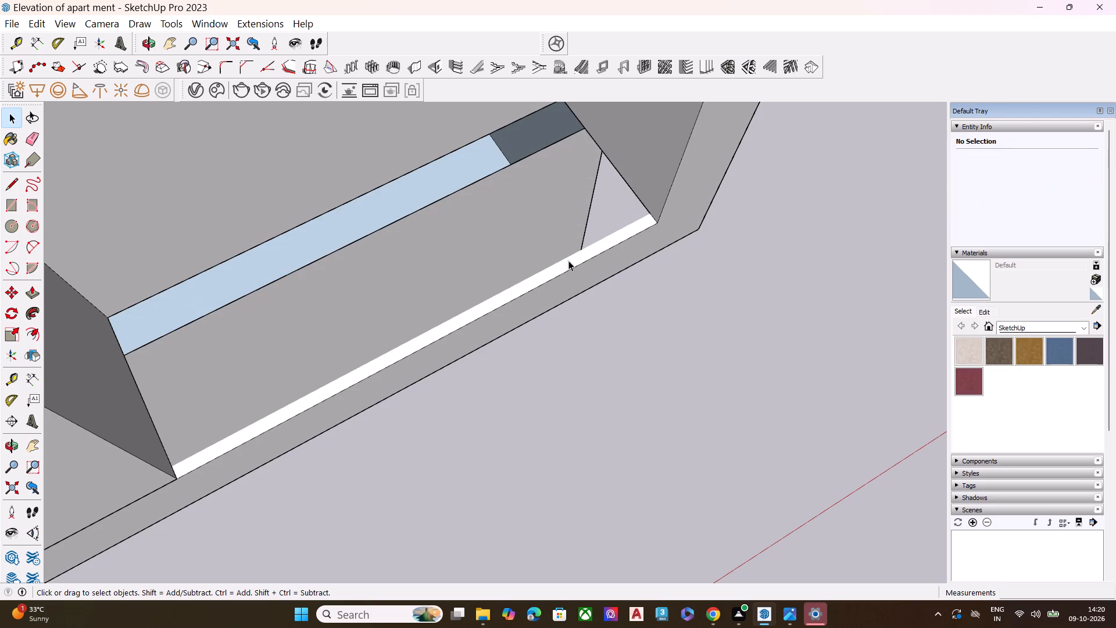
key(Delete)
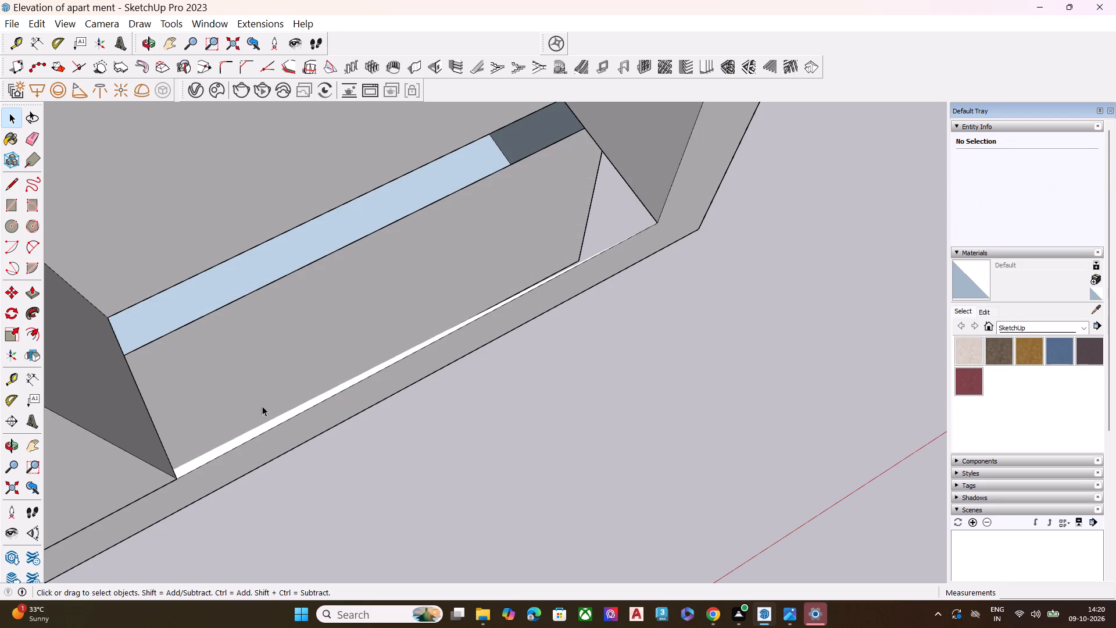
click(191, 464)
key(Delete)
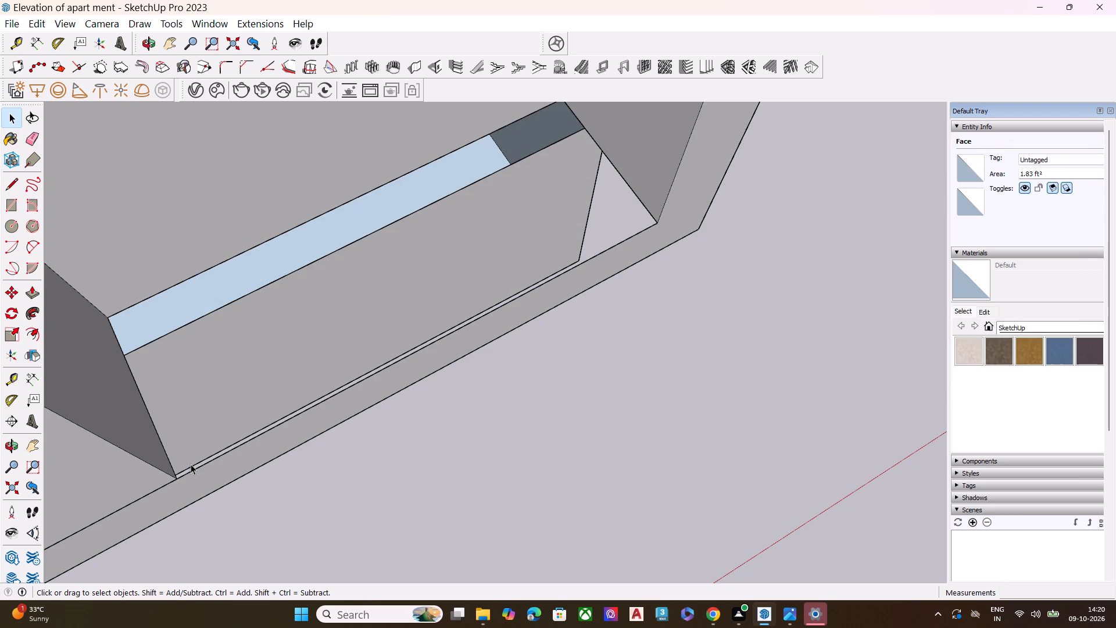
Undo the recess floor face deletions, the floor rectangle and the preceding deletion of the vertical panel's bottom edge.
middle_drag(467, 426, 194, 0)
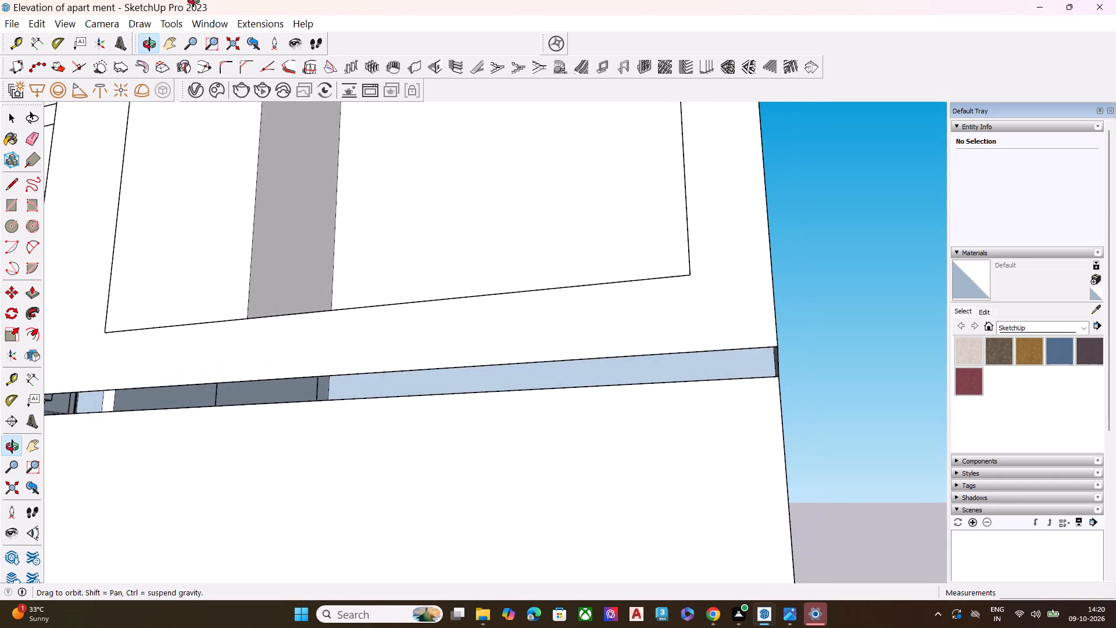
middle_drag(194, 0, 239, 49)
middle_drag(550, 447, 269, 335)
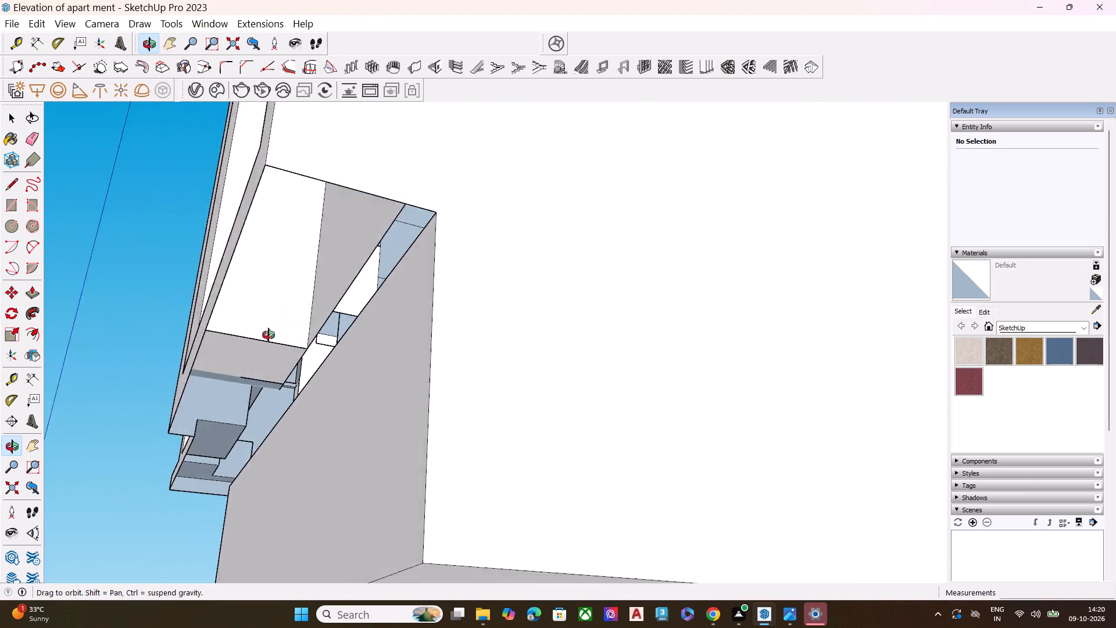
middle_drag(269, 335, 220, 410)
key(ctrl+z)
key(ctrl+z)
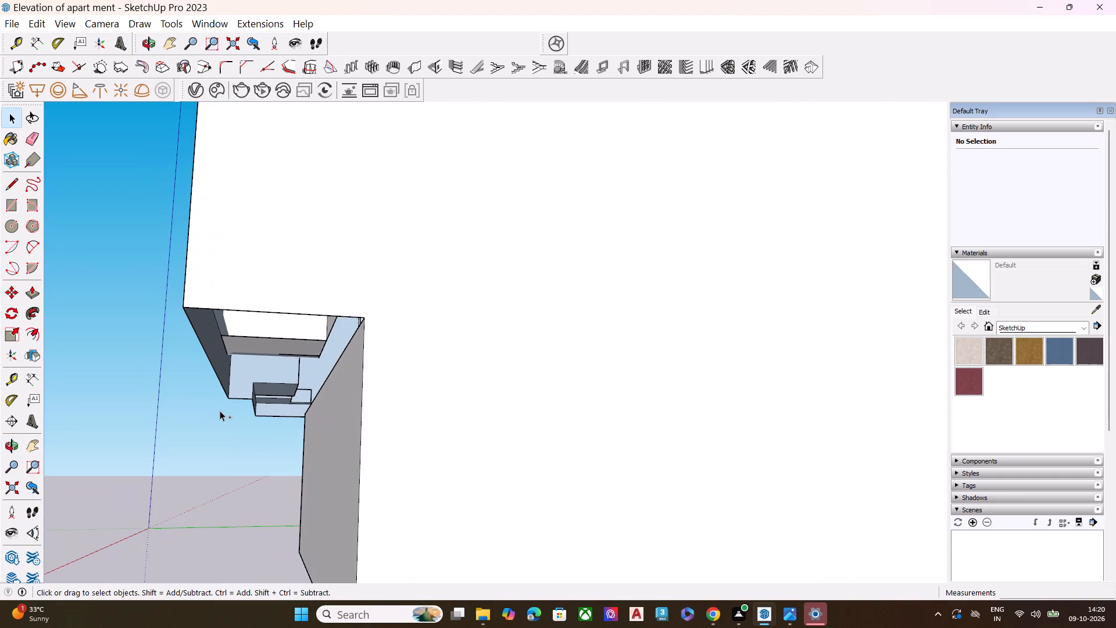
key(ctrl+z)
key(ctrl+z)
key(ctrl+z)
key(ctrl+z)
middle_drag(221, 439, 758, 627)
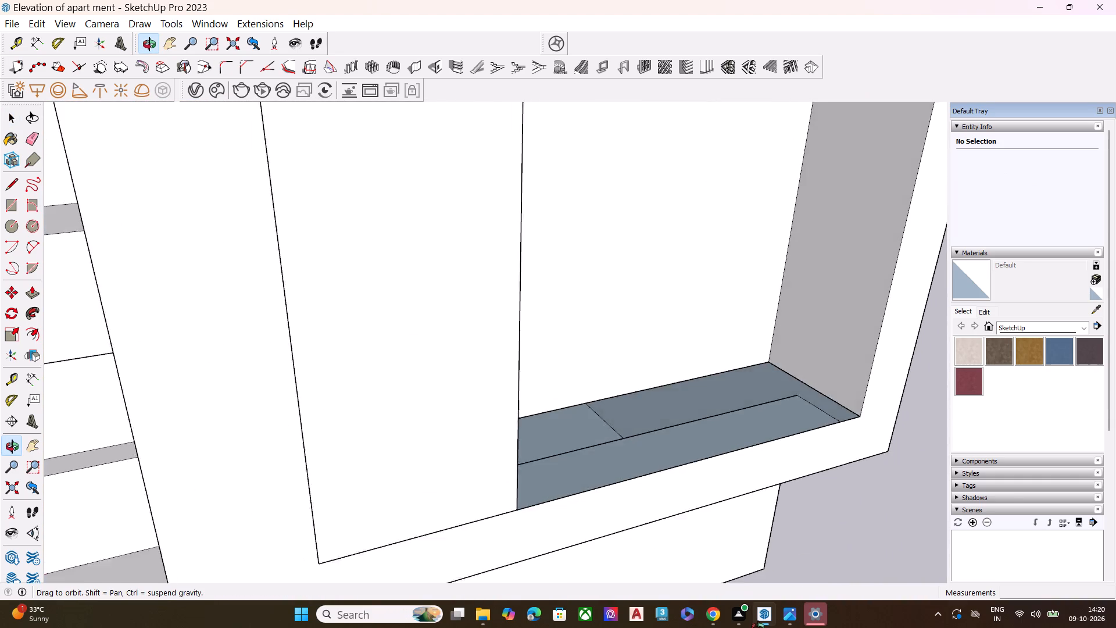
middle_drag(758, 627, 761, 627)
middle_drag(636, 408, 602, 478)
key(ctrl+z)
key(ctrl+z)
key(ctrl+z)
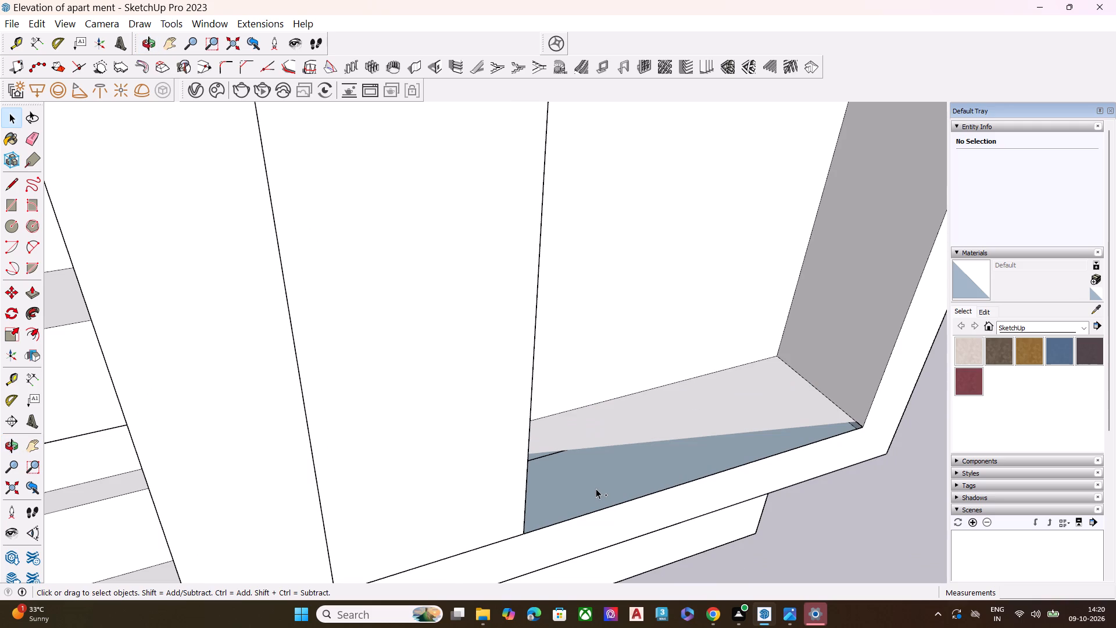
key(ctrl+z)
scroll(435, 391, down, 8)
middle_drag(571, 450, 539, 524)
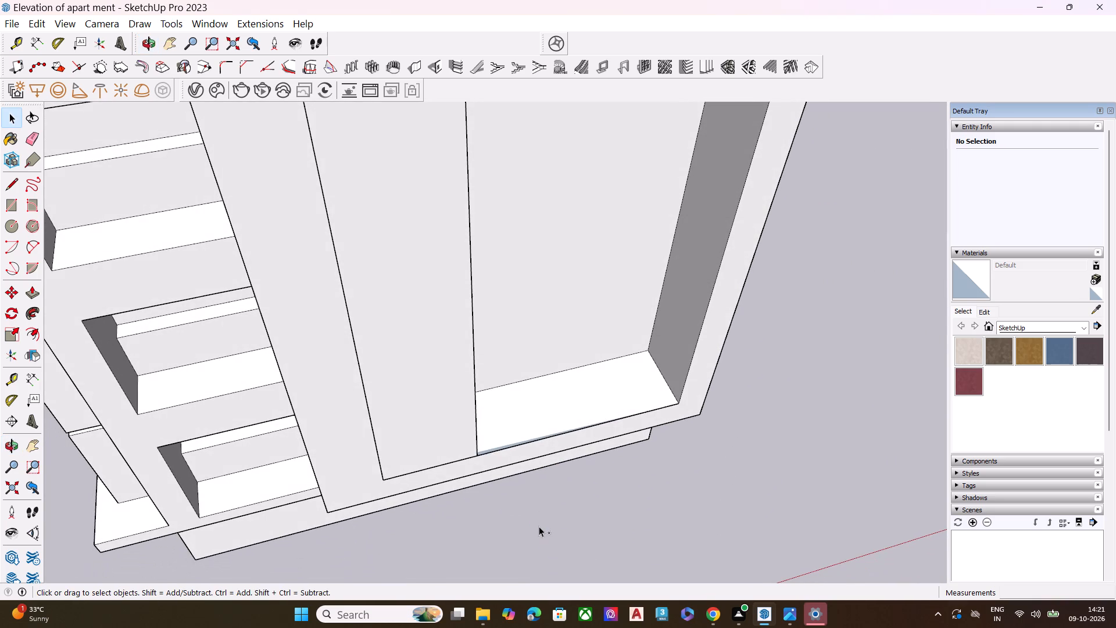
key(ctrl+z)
Save the building model.
scroll(509, 355, down, 6)
key(space)
middle_click(651, 456)
scroll(651, 456, up, 1)
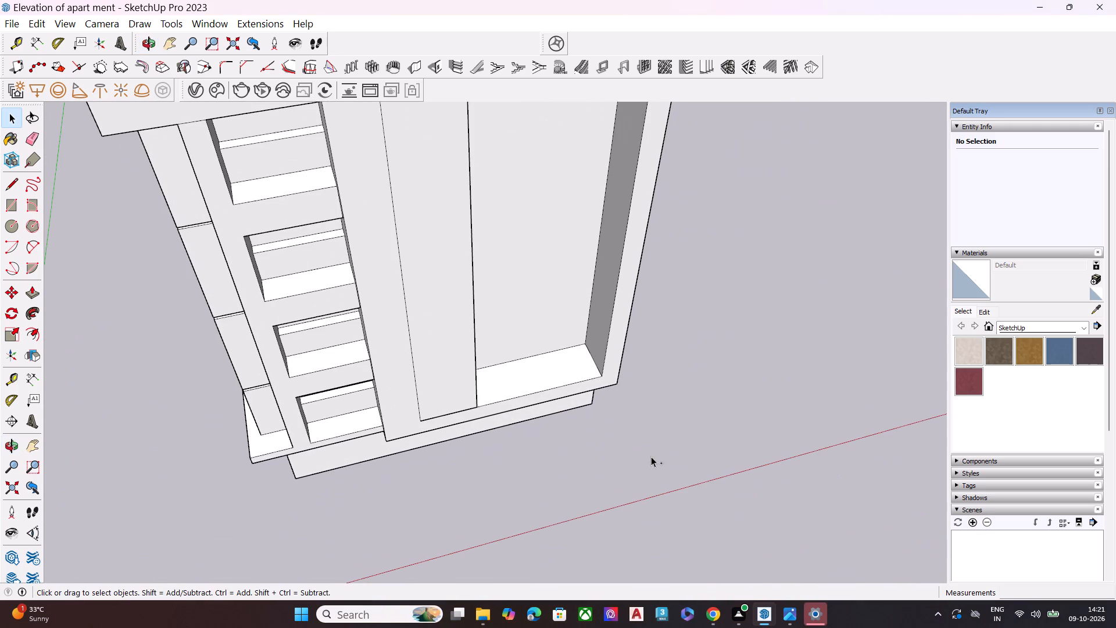
key(ctrl+s)
Delete the lengthwise dividing edge on the stepped ledge at the roof above the front frame.
middle_drag(526, 419, 426, 397)
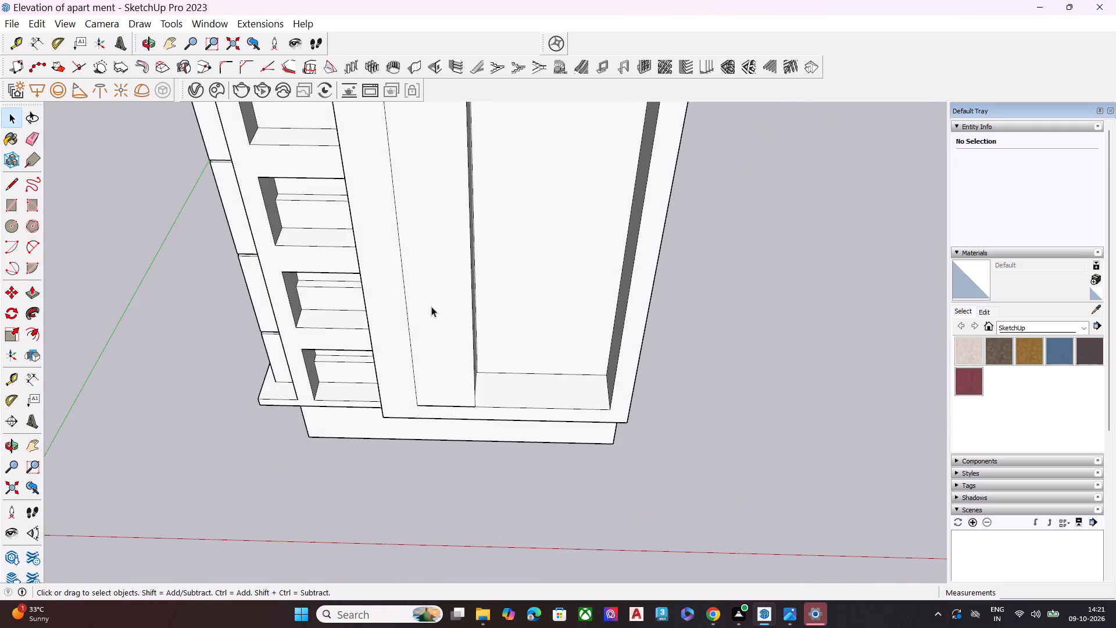
scroll(424, 311, down, 2)
scroll(421, 315, up, 1)
scroll(420, 315, down, 5)
middle_drag(495, 424, 471, 165)
scroll(470, 165, up, 5)
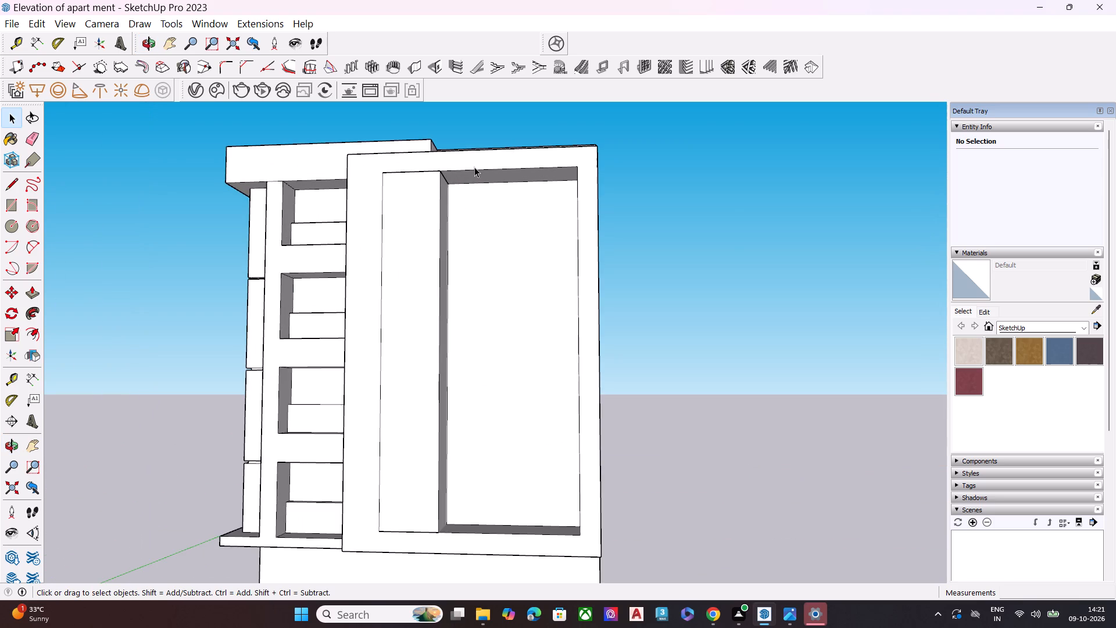
scroll(460, 188, down, 2)
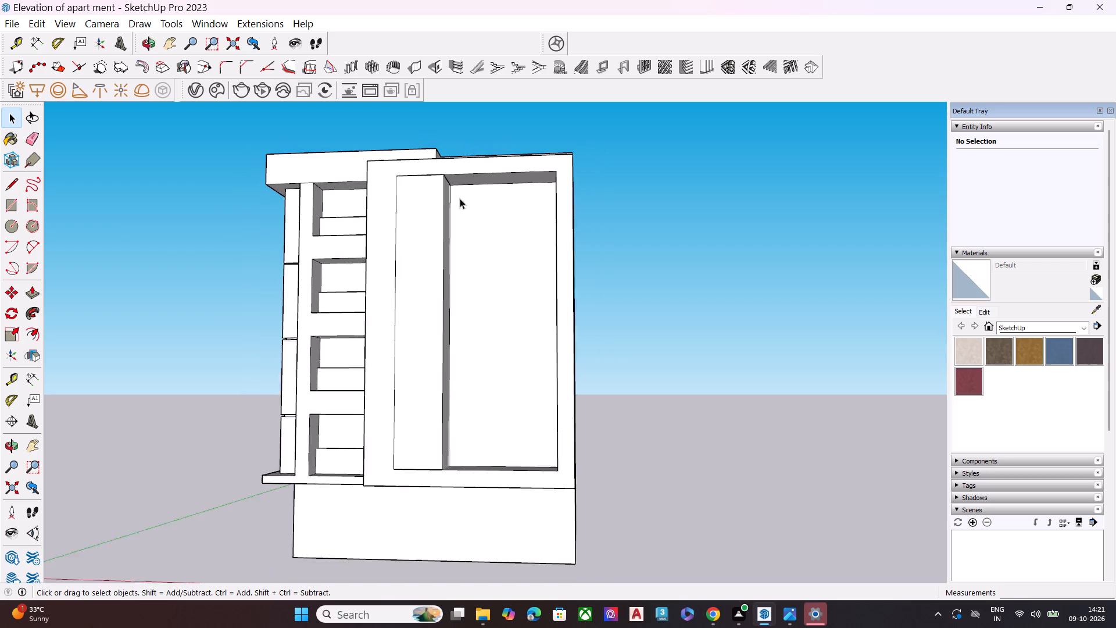
scroll(460, 198, down, 3)
middle_drag(499, 272, 438, 402)
scroll(459, 335, up, 4)
scroll(471, 322, down, 3)
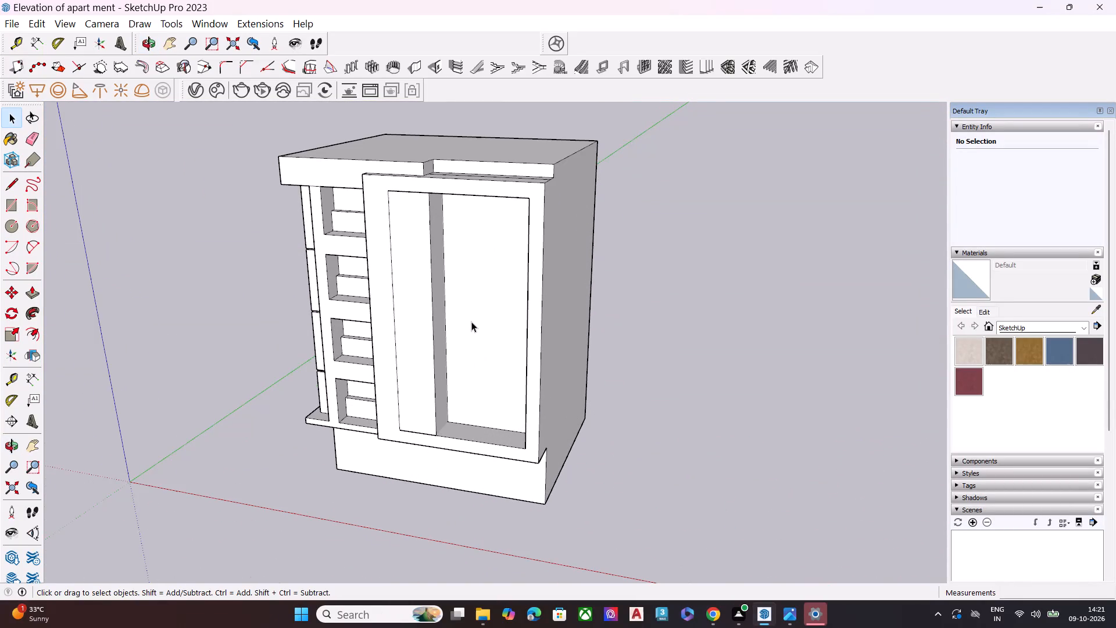
middle_drag(549, 332, 277, 303)
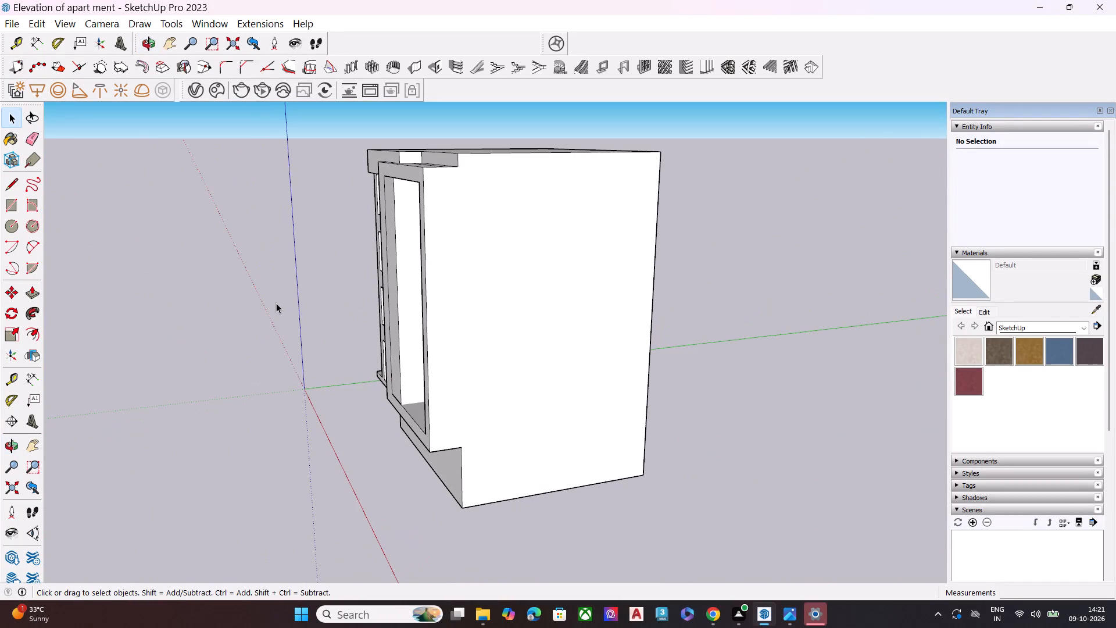
middle_drag(386, 203, 403, 391)
scroll(442, 273, up, 5)
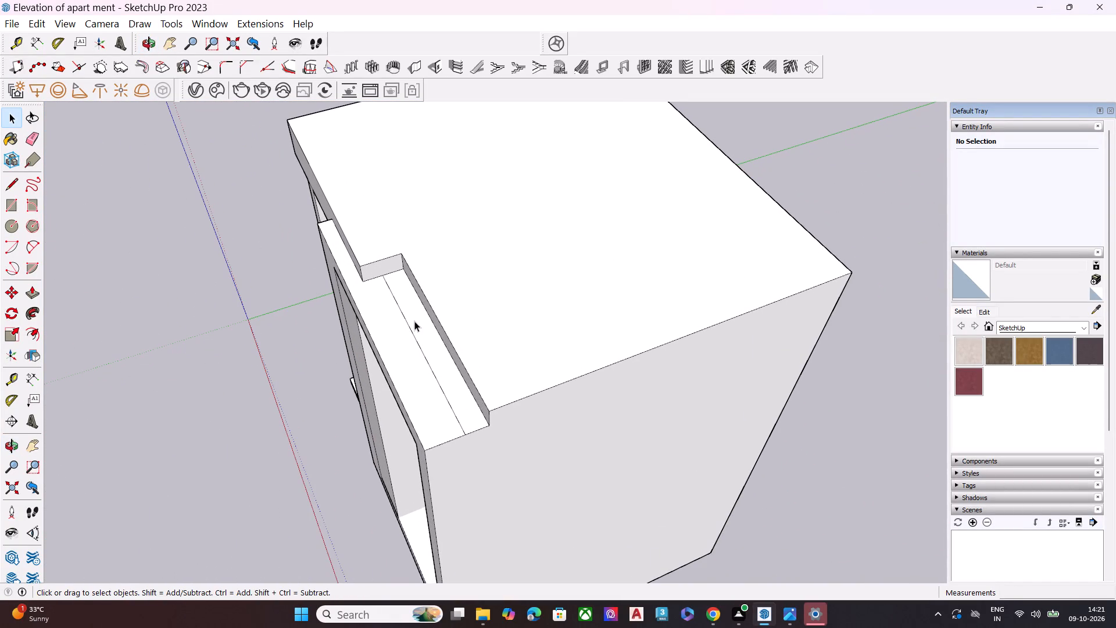
click(410, 332)
key(Delete)
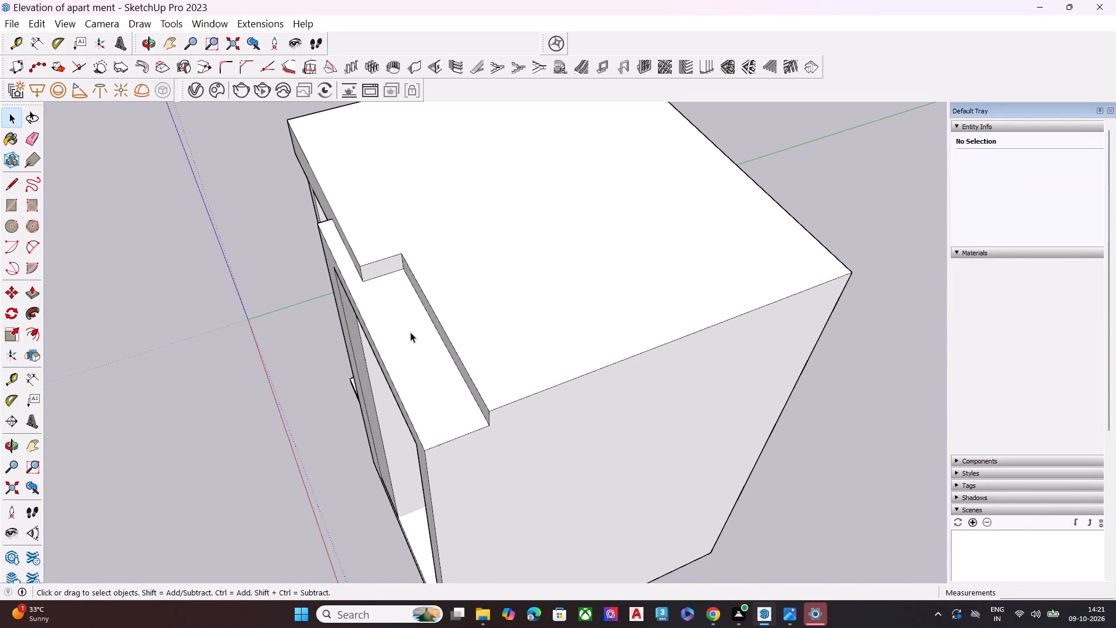
Examine the building's front recess, side wall and base from several angles.
scroll(421, 322, down, 6)
middle_drag(426, 389, 613, 276)
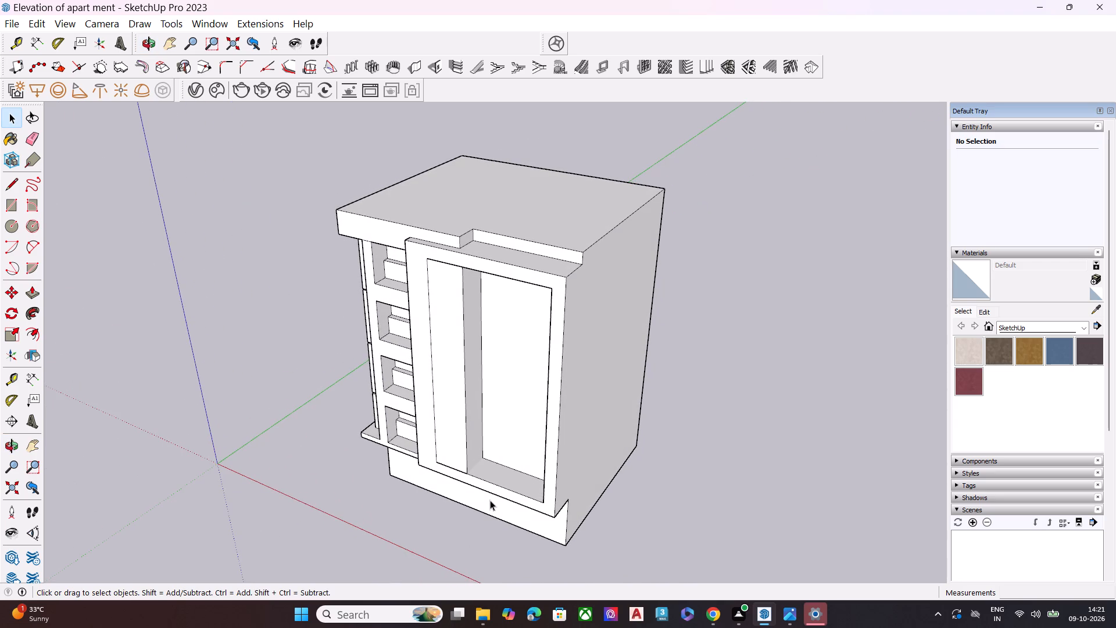
scroll(0, 341, down, 1)
middle_drag(527, 475, 410, 247)
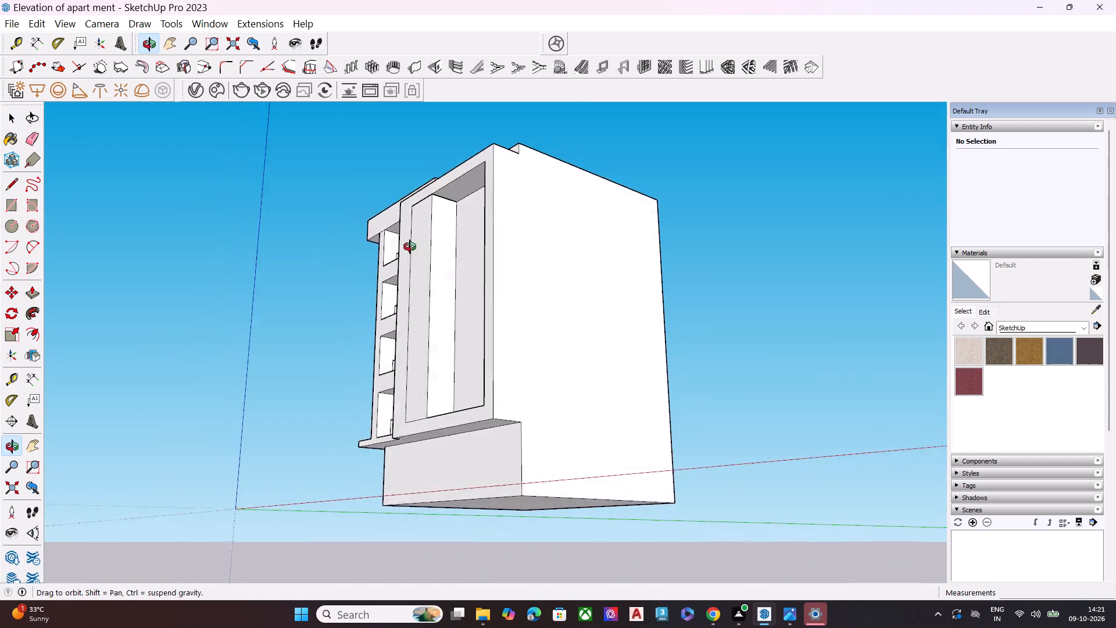
middle_drag(410, 247, 432, 402)
middle_drag(439, 424, 581, 443)
scroll(546, 447, up, 7)
scroll(486, 395, down, 4)
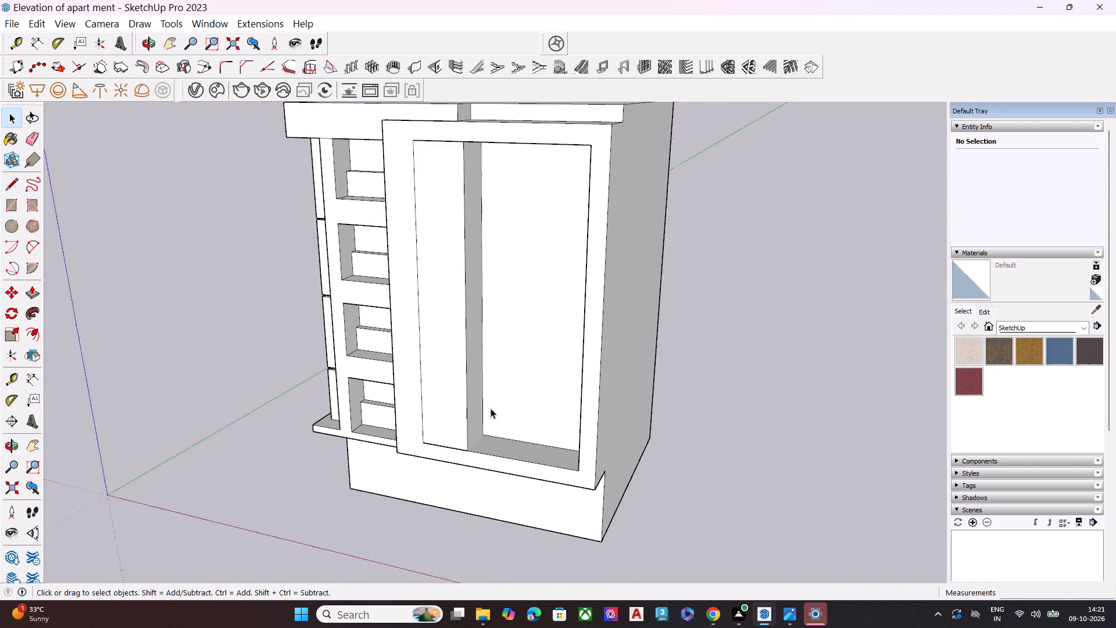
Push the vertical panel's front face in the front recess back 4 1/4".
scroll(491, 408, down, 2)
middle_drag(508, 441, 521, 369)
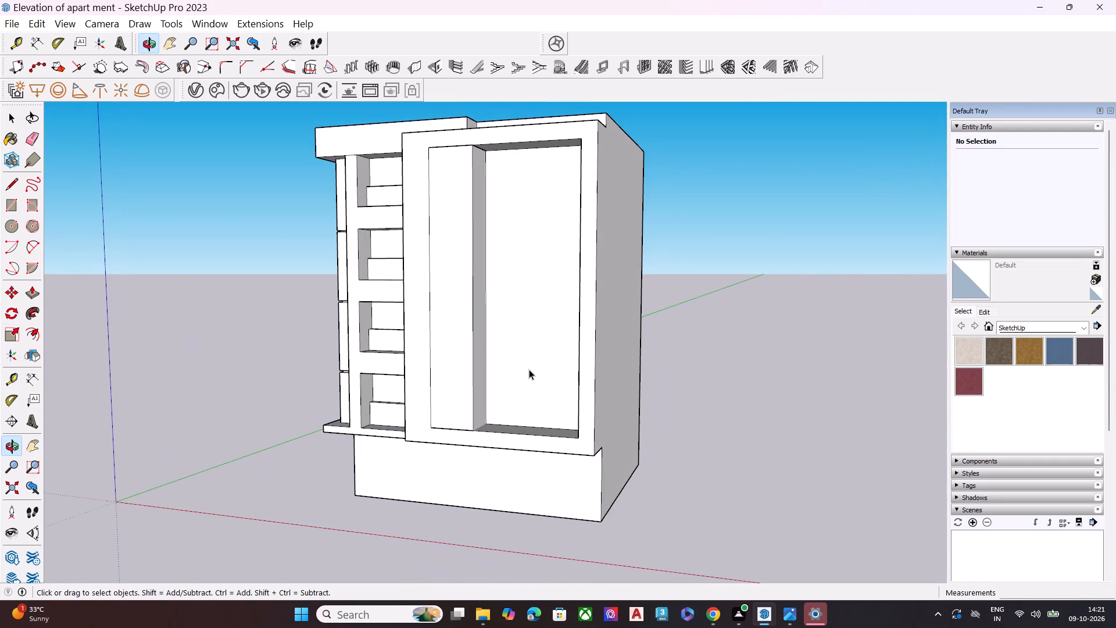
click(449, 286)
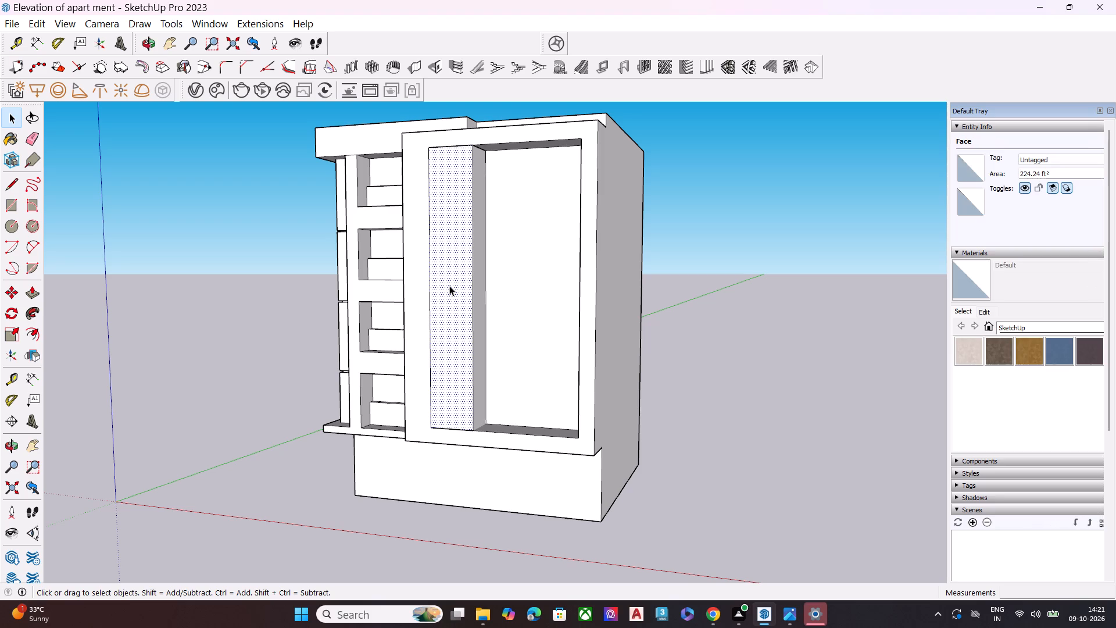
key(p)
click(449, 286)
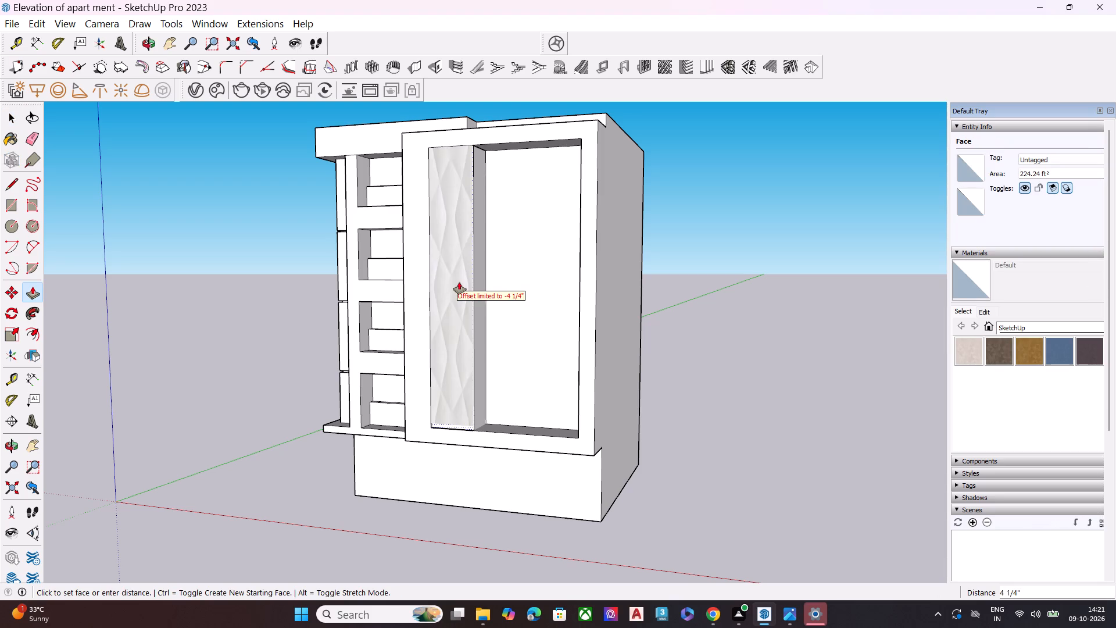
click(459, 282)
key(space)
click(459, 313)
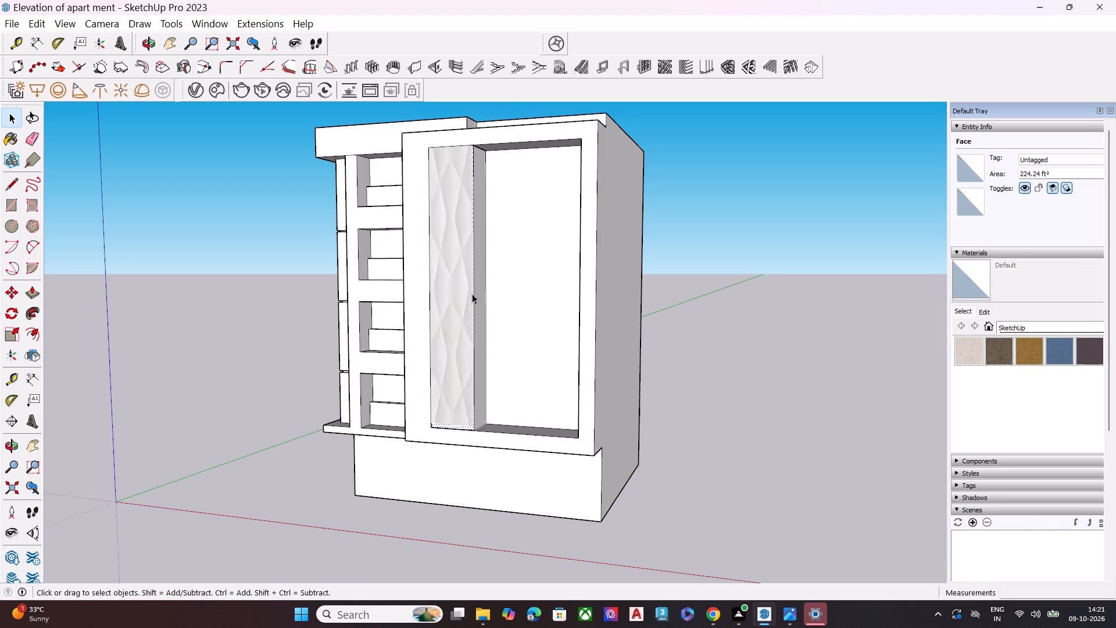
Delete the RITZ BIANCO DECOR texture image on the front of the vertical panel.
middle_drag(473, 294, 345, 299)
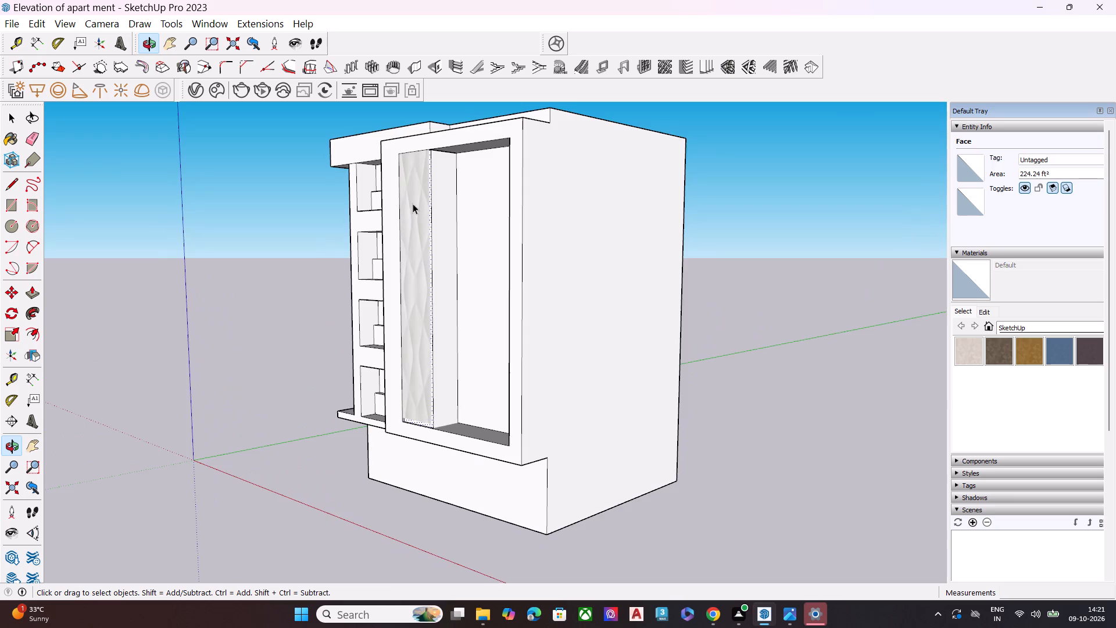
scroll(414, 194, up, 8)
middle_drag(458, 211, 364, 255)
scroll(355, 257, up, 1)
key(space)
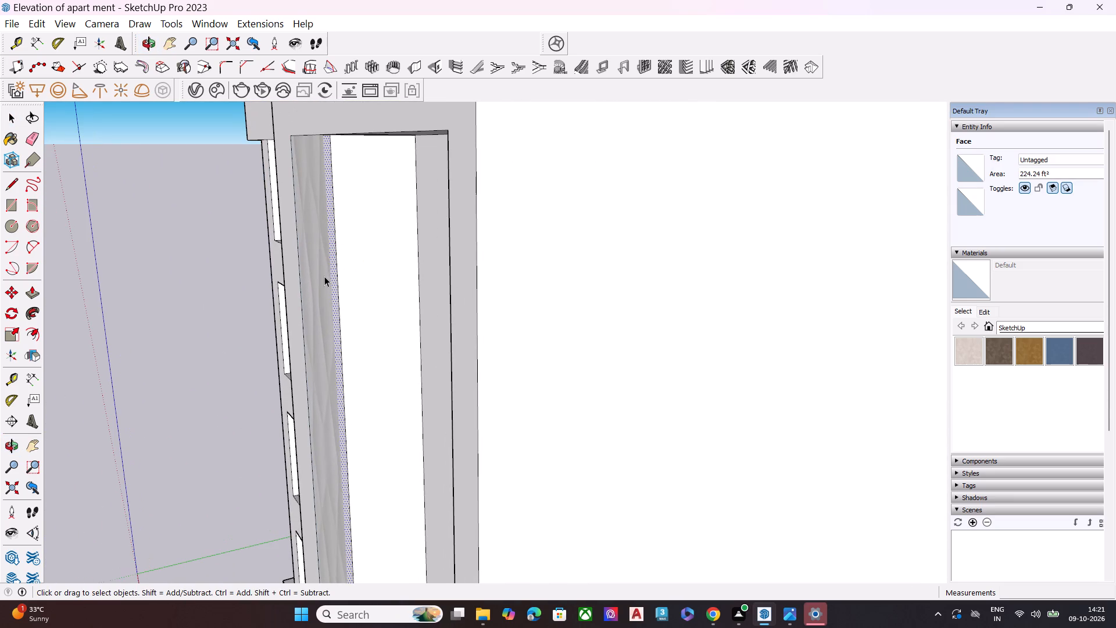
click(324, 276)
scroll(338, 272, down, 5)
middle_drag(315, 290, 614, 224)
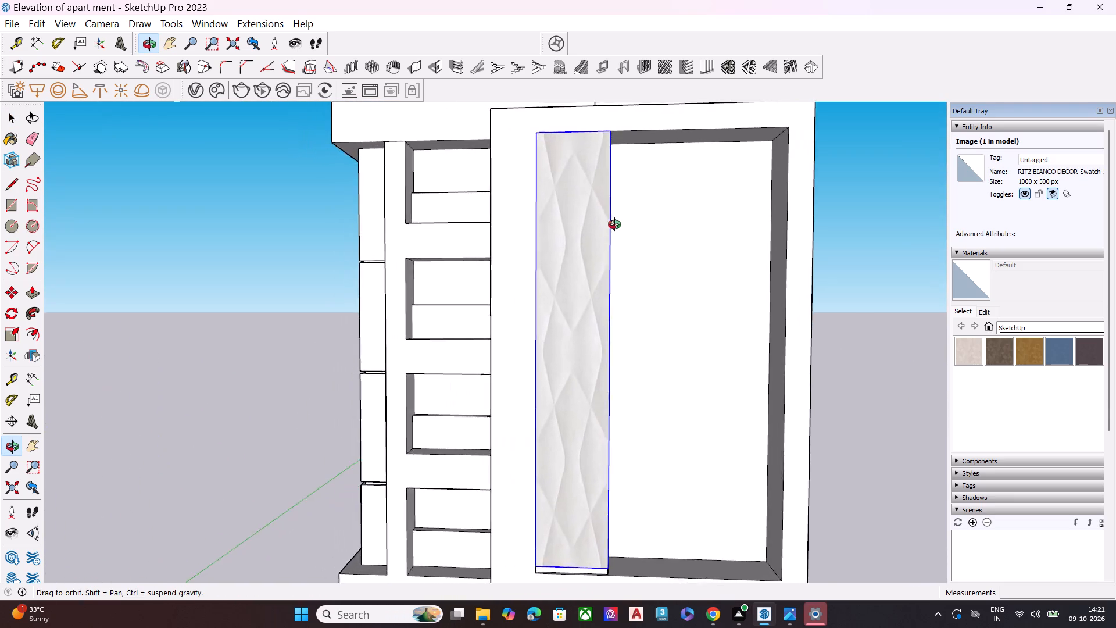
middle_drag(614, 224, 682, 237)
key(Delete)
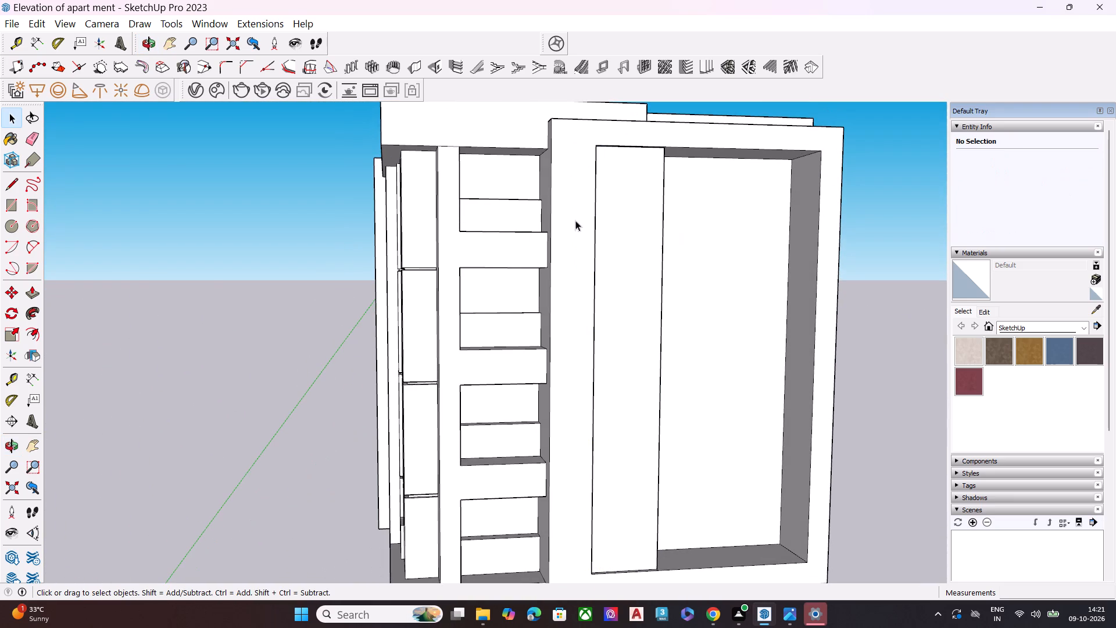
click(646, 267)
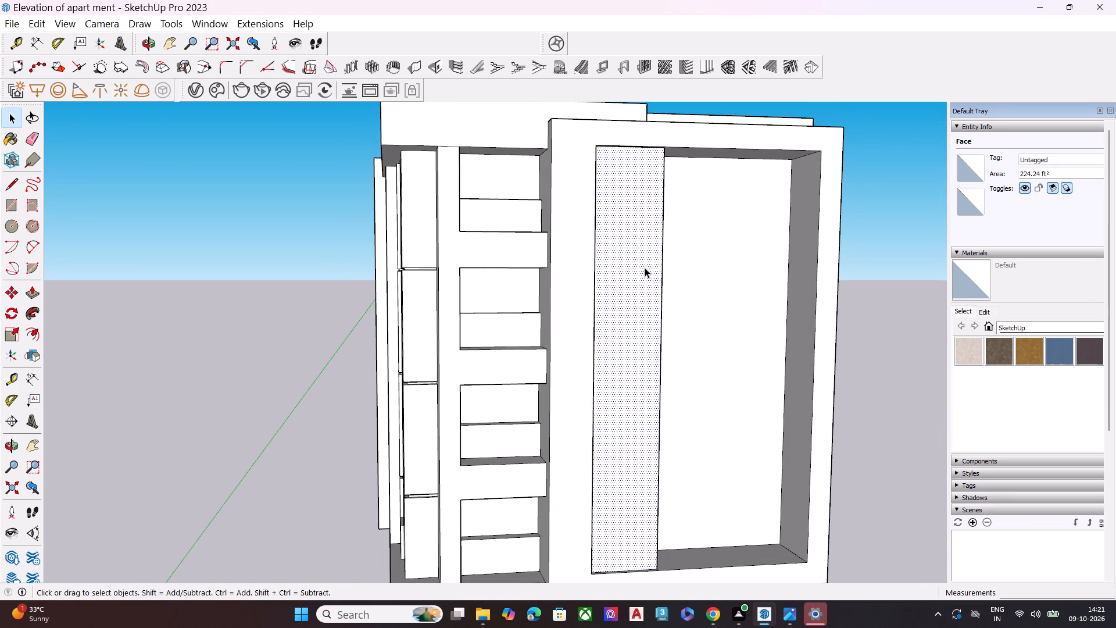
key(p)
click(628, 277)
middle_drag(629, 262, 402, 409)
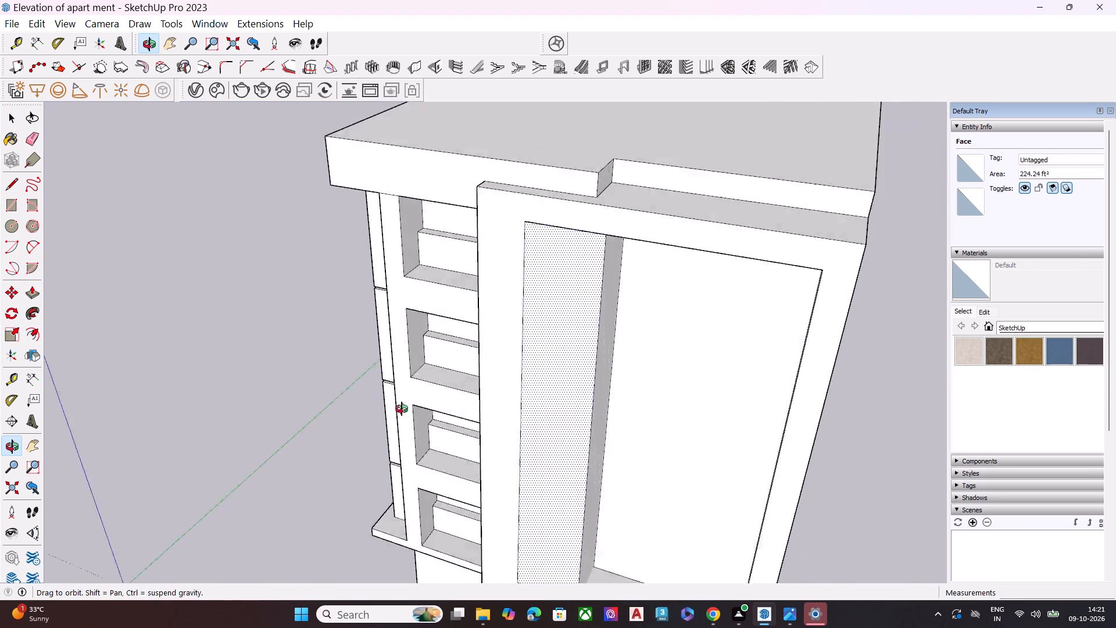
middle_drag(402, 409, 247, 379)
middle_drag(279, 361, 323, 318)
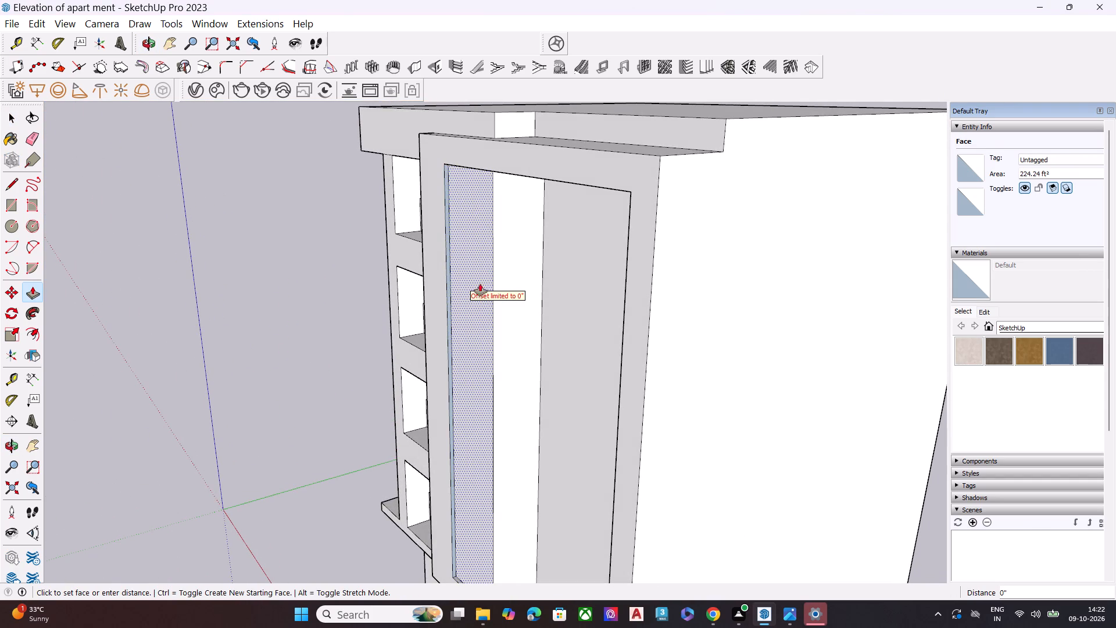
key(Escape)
Undo the recent edits back through the vertical panel's creation and the texture image's resizing and placement.
key(ctrl+z)
key(ctrl+z)
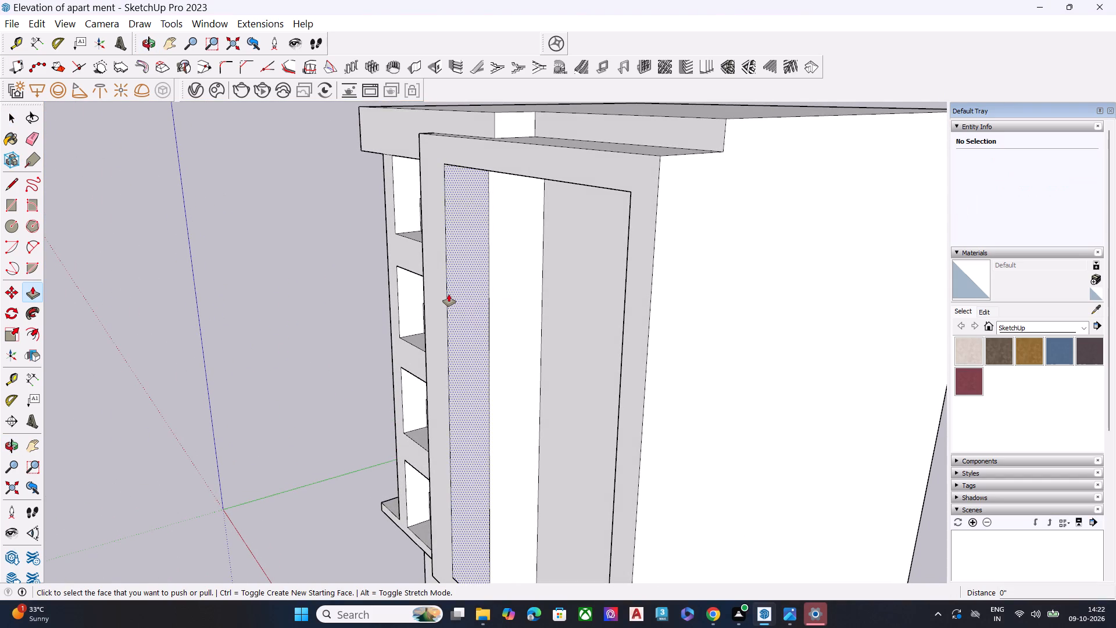
key(ctrl+z)
key(ctrl+z)
key(ctrl+z)
key(ctrl+z)
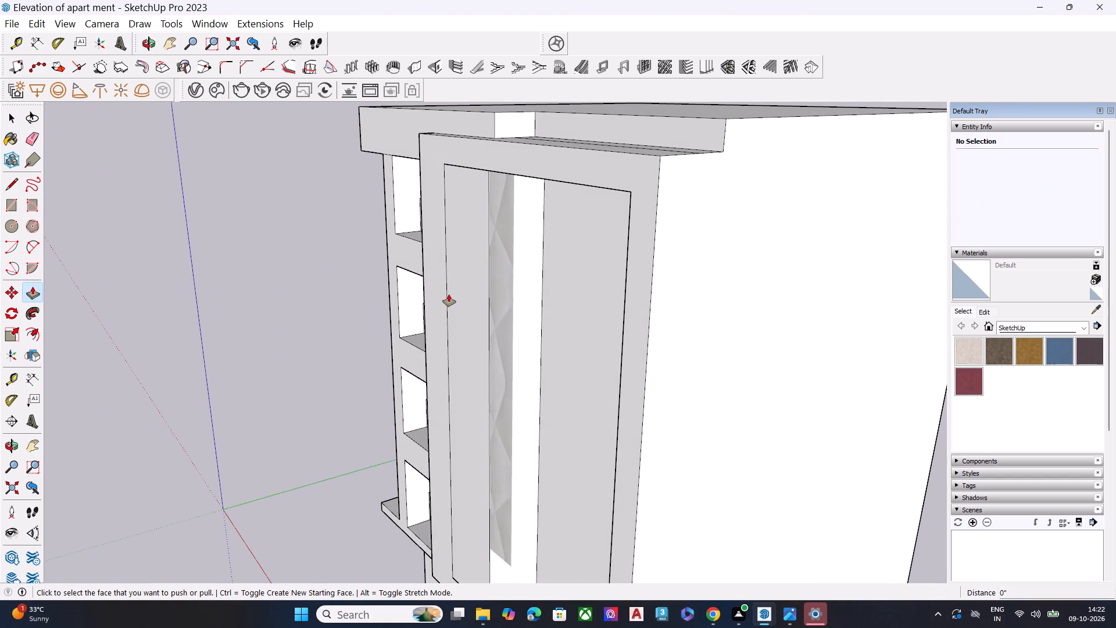
key(ctrl+z)
key(ctrl+z)
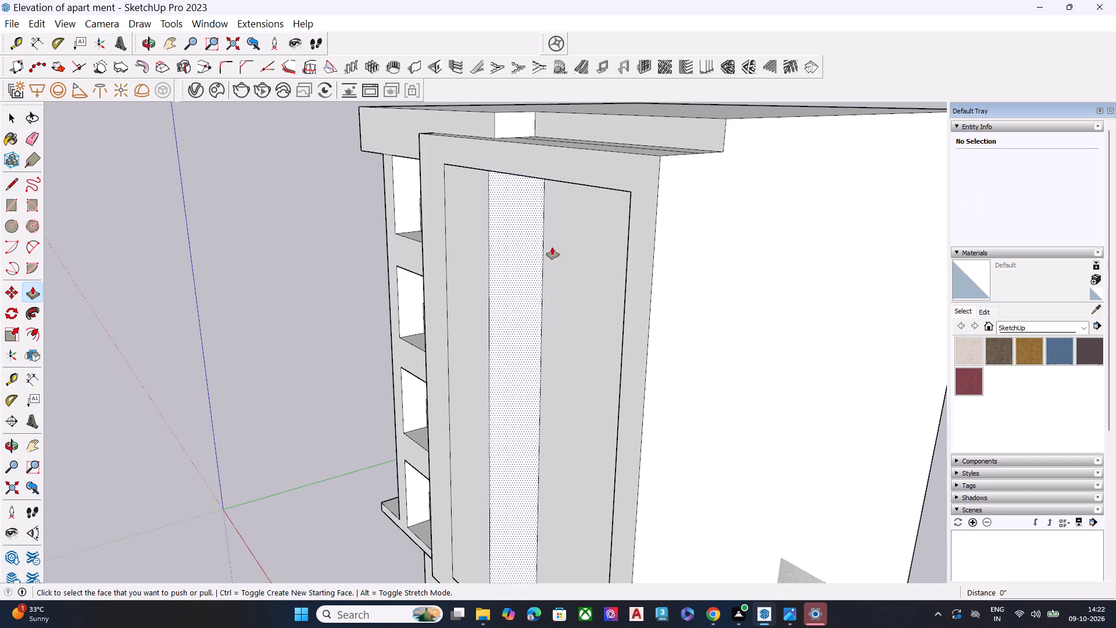
ctrl+scroll(570, 240, down, 9)
key(ctrl+z)
key(ctrl+z)
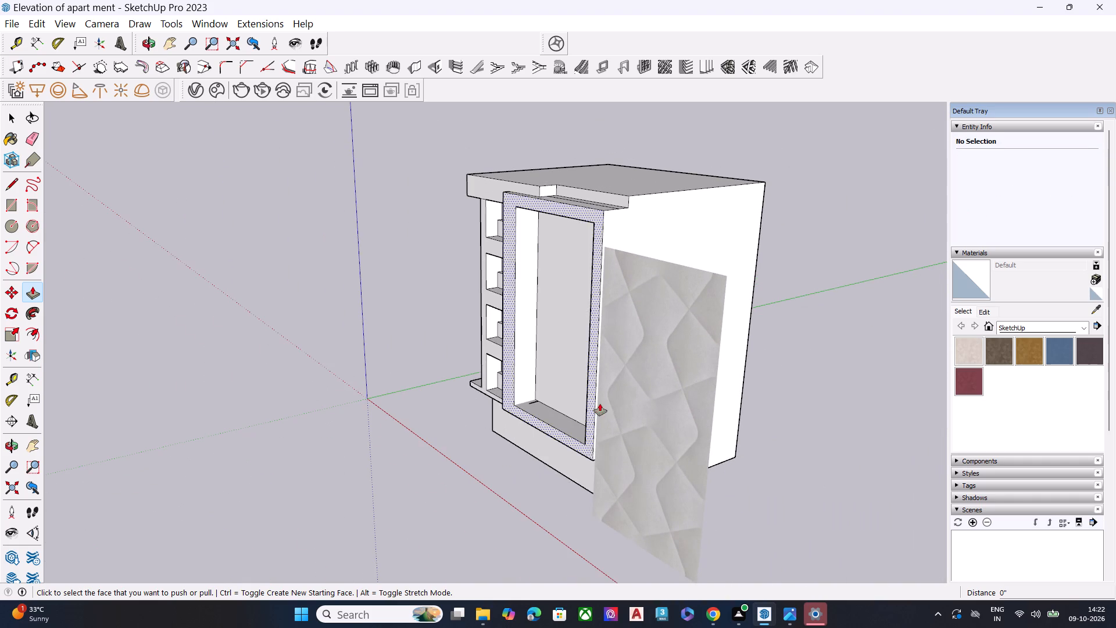
Delete the large wave-patterned texture image standing beside the building.
key(space)
click(644, 419)
key(Delete)
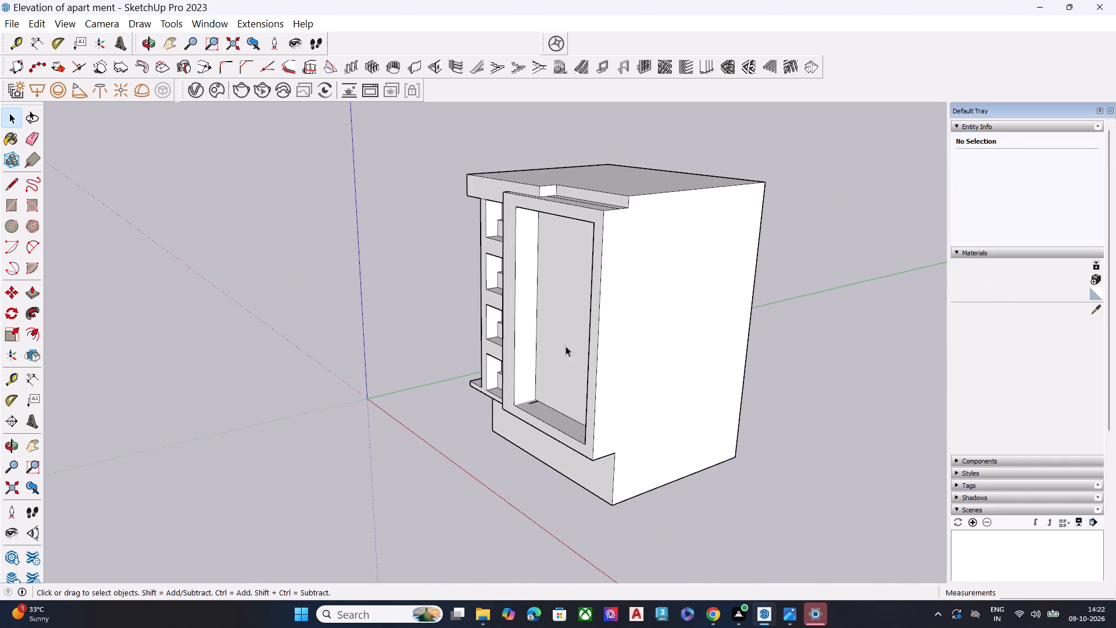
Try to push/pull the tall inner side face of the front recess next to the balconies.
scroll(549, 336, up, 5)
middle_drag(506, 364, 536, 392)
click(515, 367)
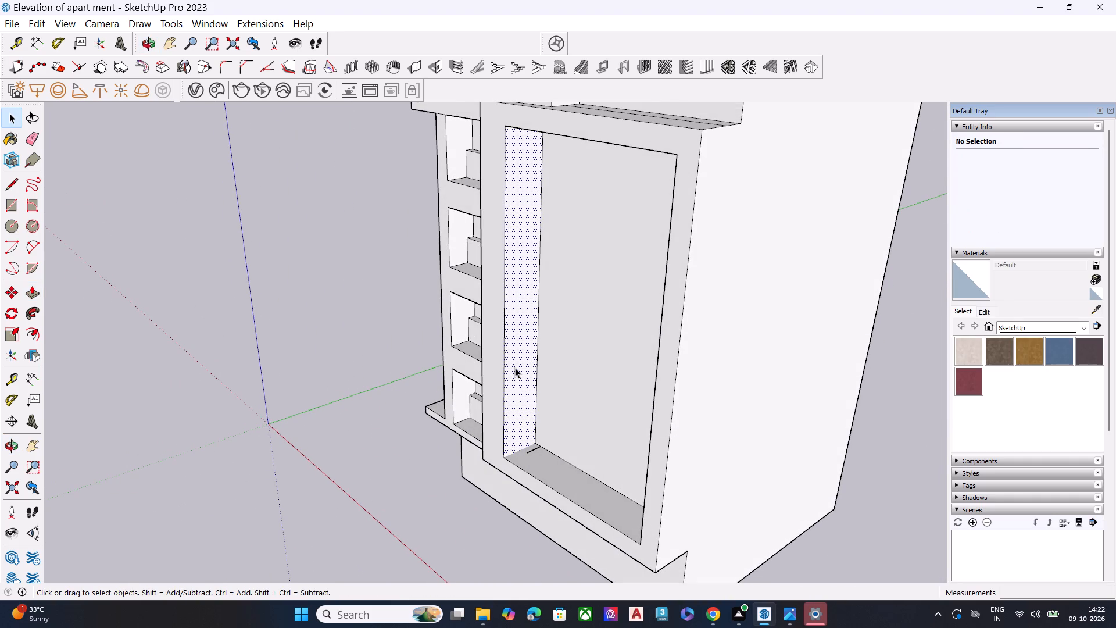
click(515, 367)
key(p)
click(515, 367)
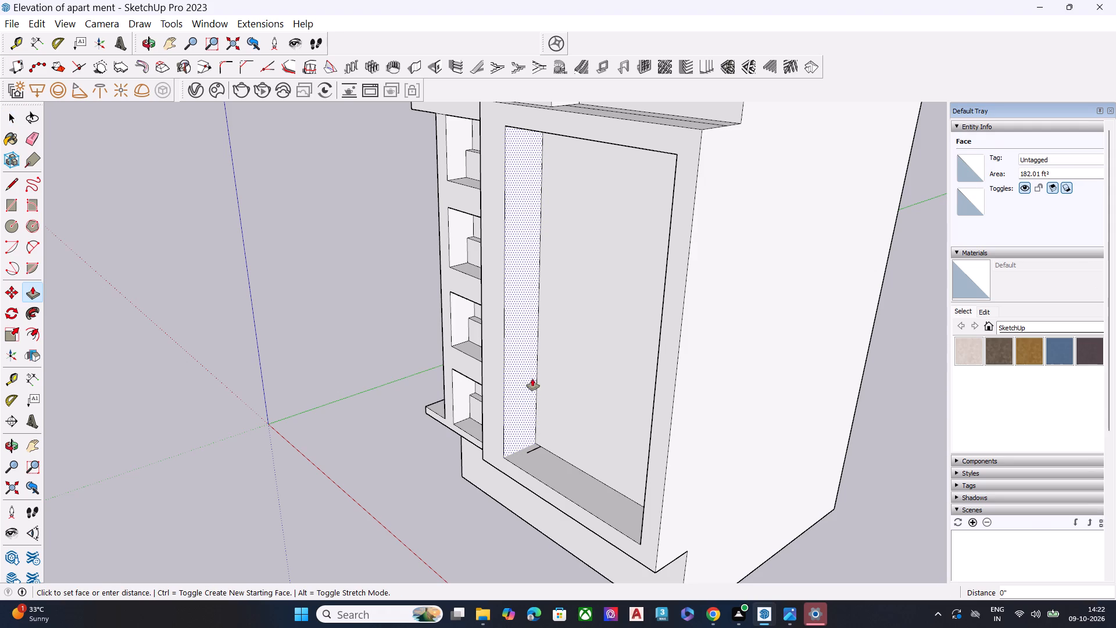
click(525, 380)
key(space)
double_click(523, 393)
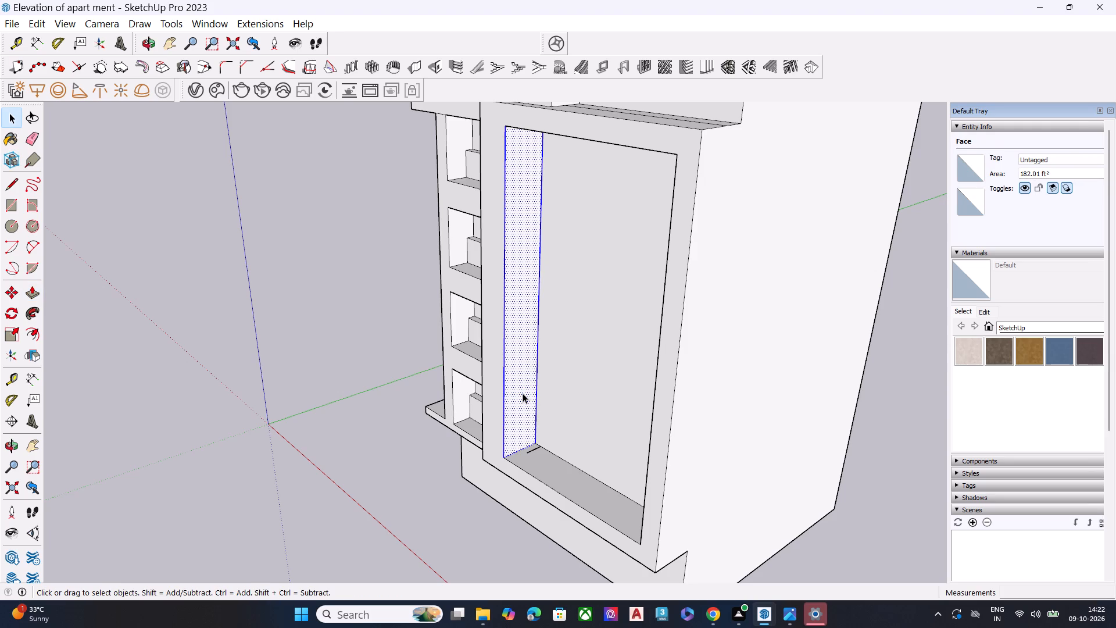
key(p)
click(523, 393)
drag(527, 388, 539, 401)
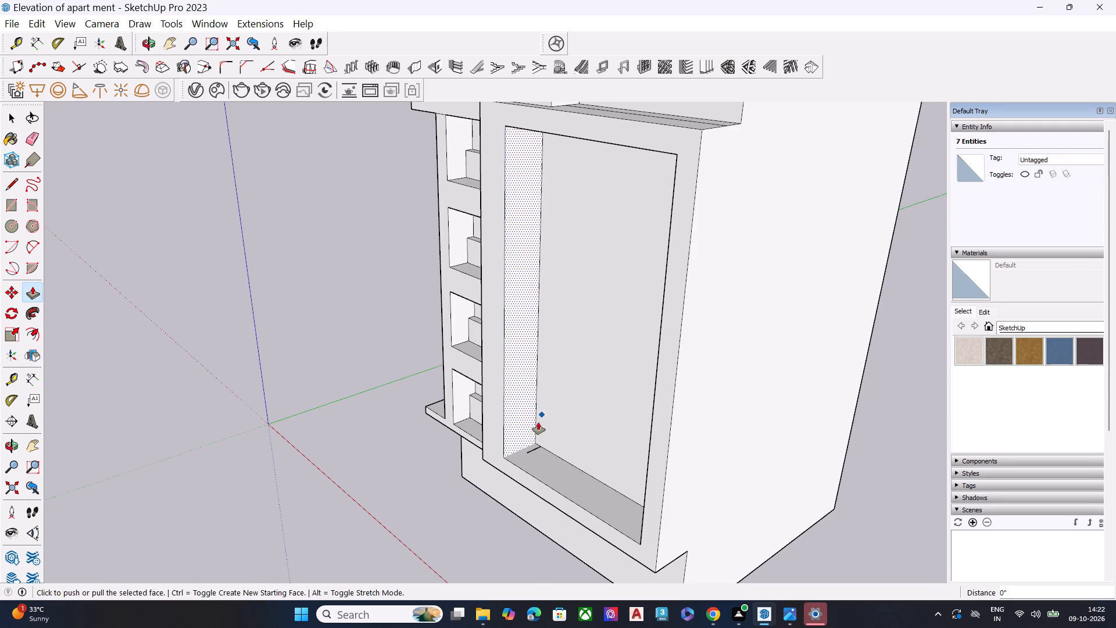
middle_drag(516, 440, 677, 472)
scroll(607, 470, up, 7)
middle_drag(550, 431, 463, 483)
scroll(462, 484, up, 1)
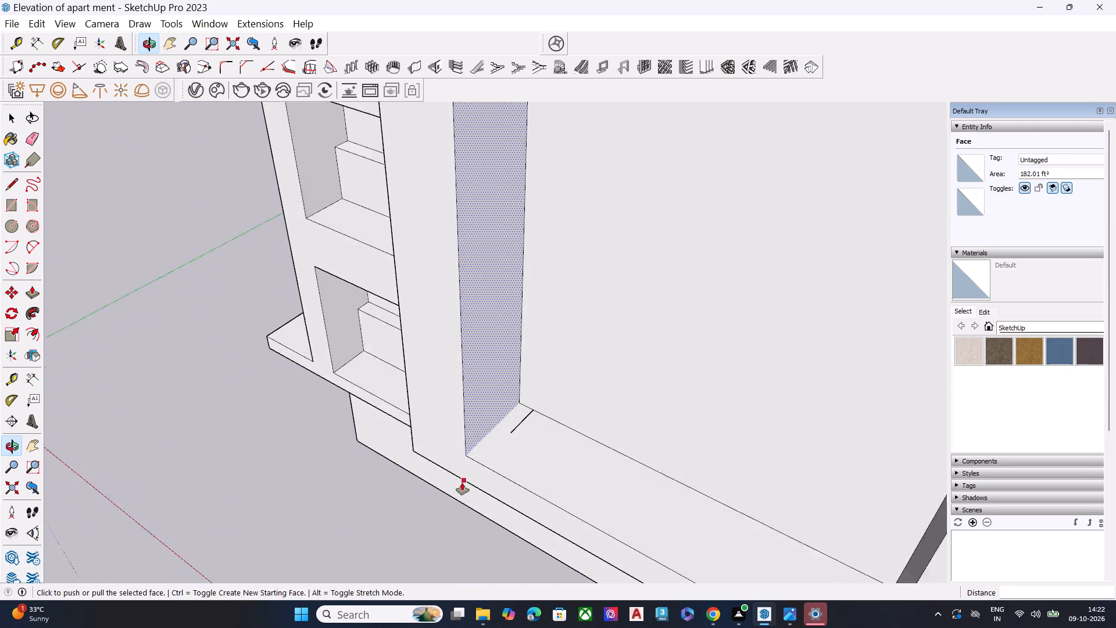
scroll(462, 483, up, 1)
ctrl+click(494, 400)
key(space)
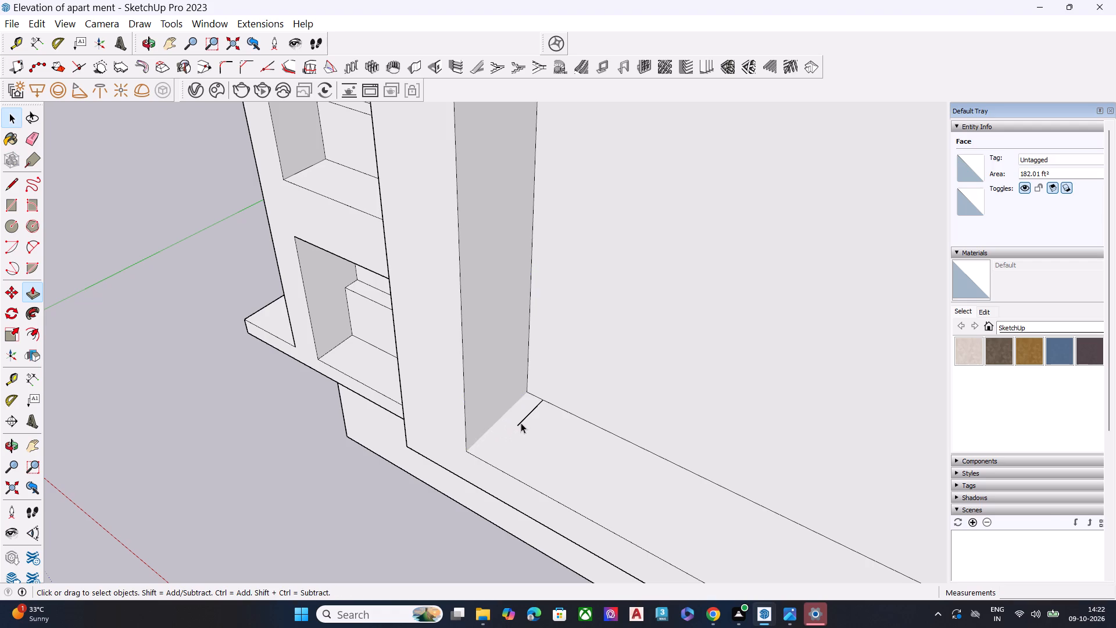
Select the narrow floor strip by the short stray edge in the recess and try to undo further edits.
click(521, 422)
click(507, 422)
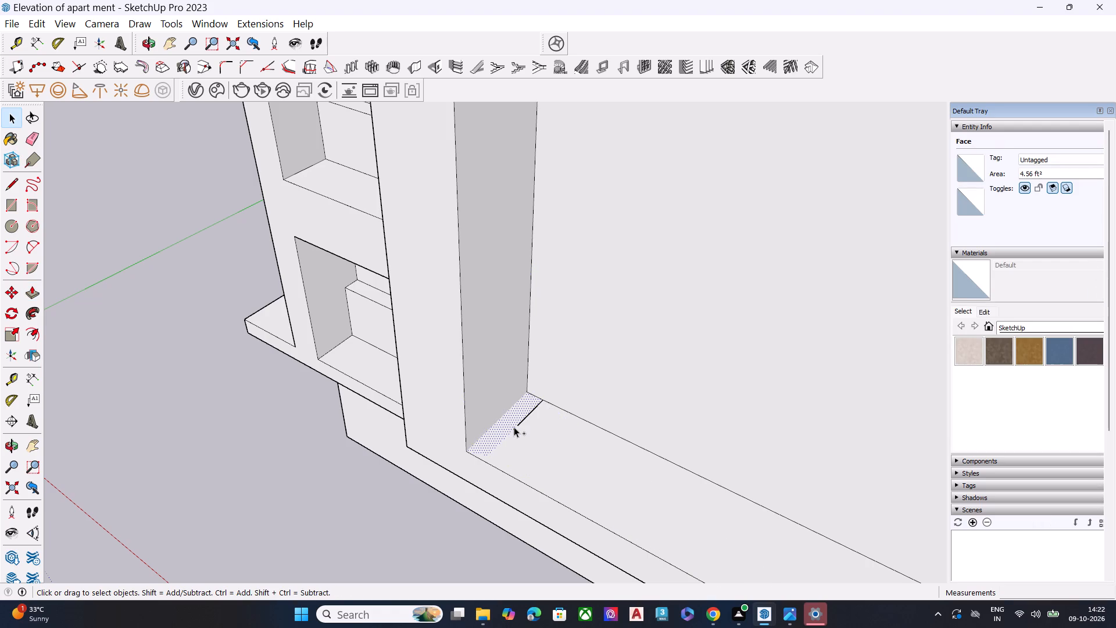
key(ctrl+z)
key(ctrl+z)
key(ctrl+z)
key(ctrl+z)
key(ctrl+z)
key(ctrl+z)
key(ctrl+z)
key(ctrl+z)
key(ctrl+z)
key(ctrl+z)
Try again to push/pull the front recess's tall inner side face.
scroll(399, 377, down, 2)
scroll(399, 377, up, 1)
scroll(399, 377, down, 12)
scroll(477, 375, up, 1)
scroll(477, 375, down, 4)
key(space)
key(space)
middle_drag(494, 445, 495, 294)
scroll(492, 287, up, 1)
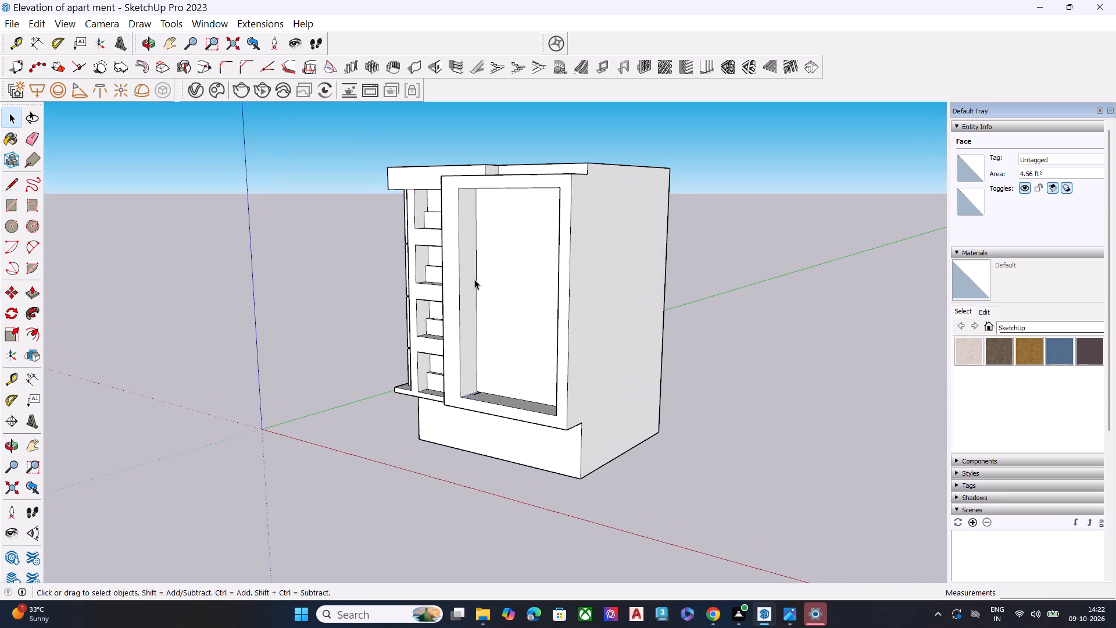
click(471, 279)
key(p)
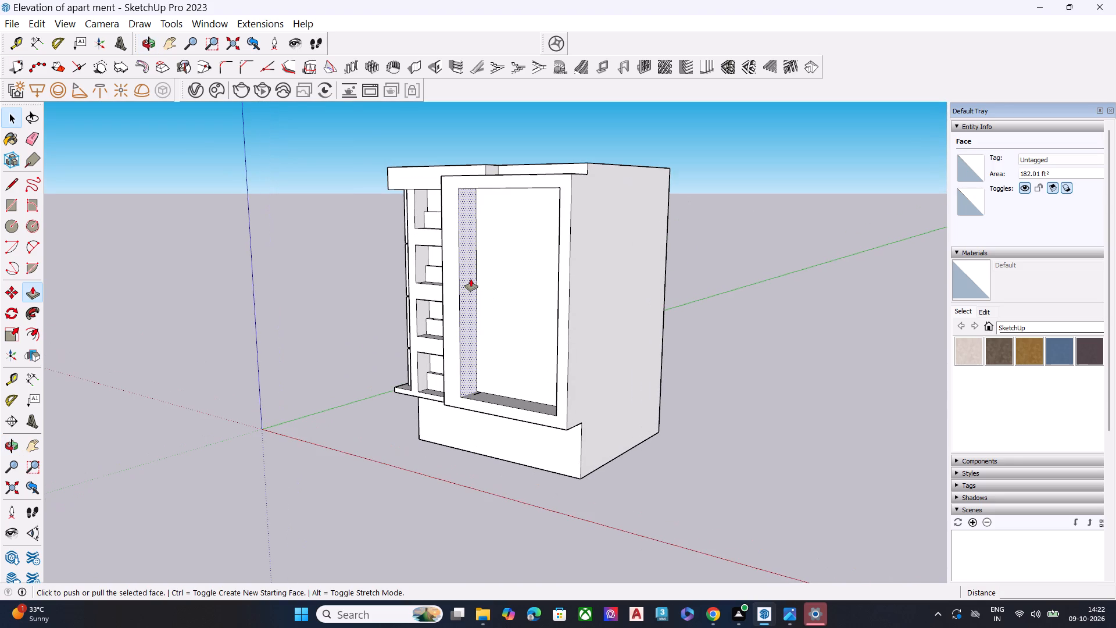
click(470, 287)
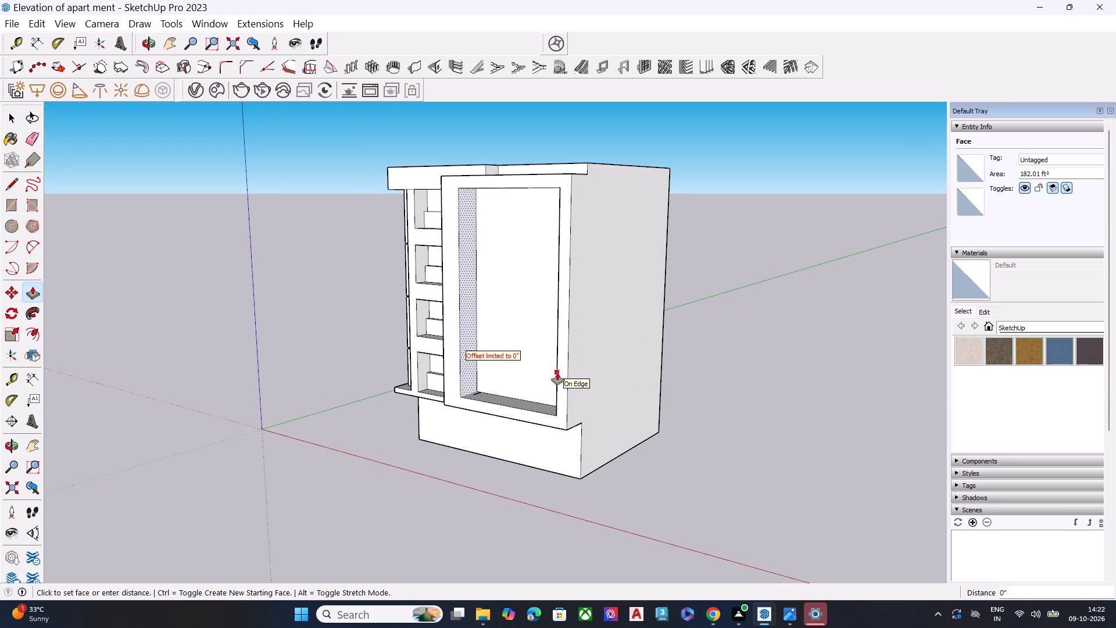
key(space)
Draw a line about 3' 7" long across the building's underside from the front frame's corner to the base wall.
scroll(472, 418, up, 1)
middle_drag(472, 418, 508, 204)
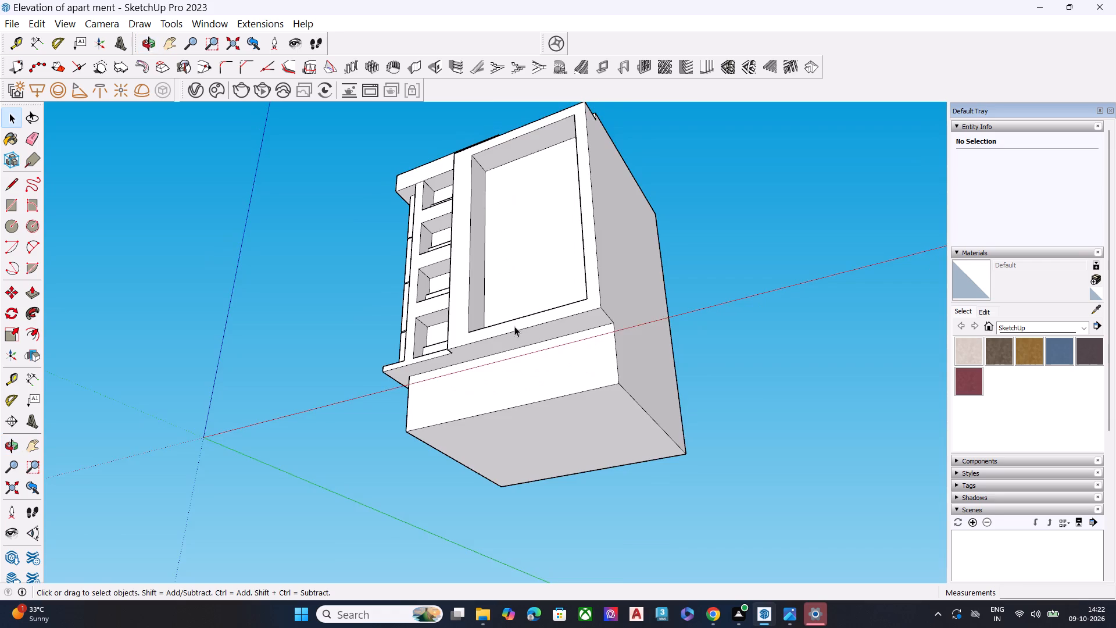
scroll(514, 338, up, 5)
click(514, 343)
middle_drag(354, 354, 447, 300)
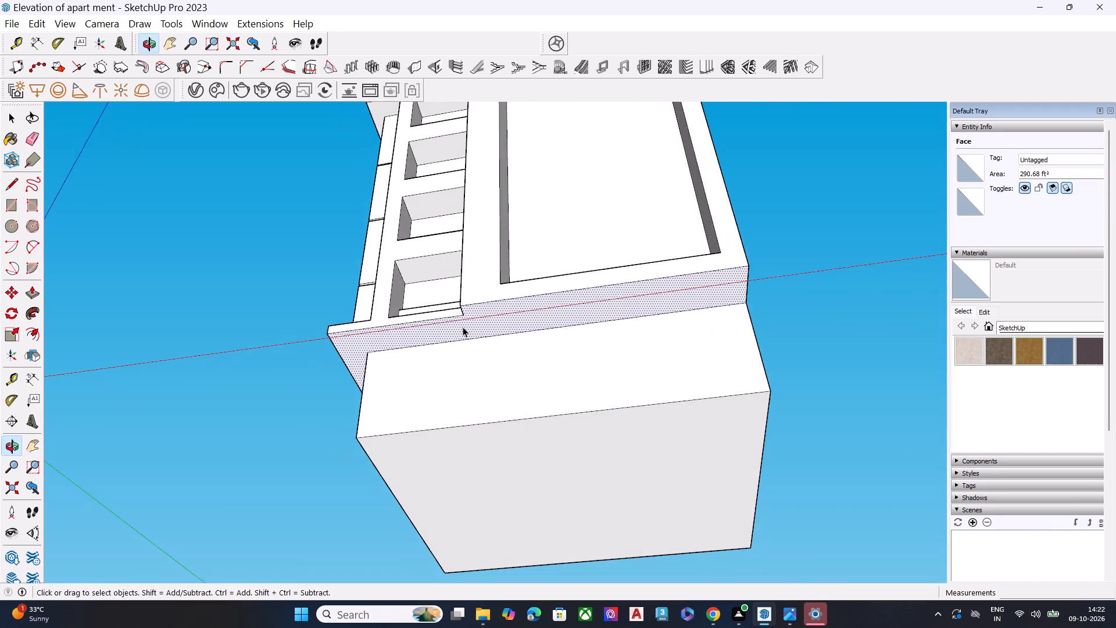
scroll(467, 331, up, 8)
key(l)
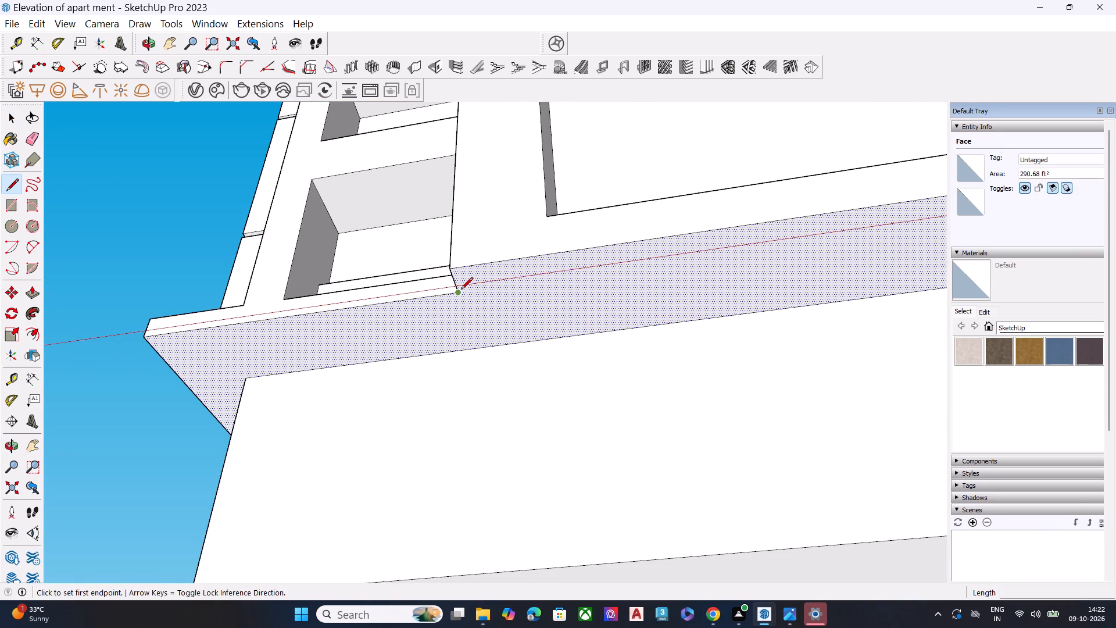
click(461, 290)
click(477, 352)
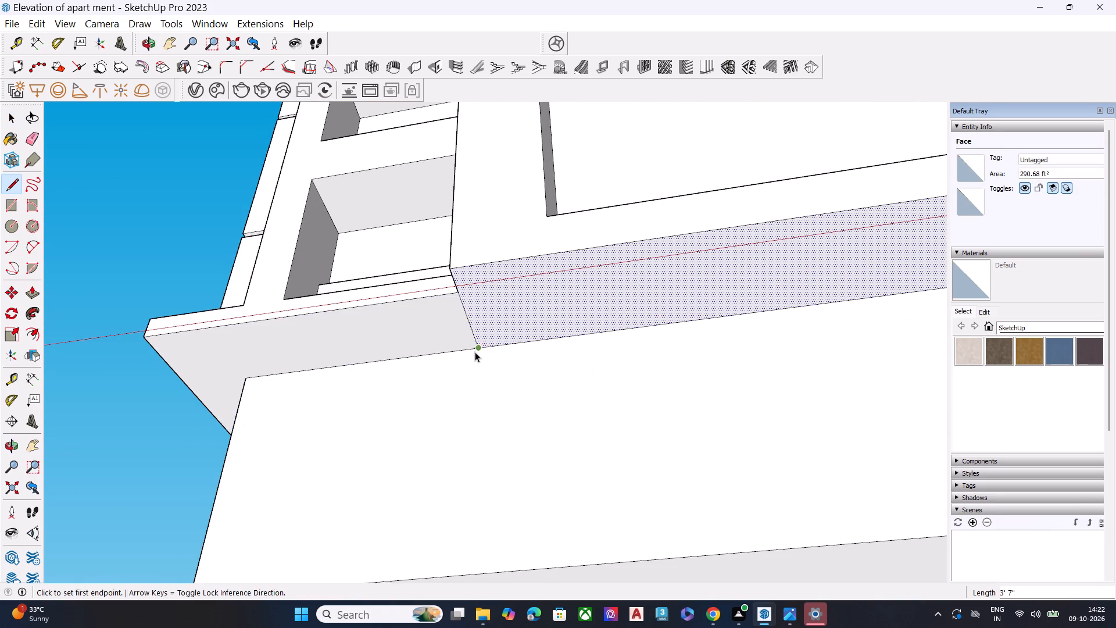
key(space)
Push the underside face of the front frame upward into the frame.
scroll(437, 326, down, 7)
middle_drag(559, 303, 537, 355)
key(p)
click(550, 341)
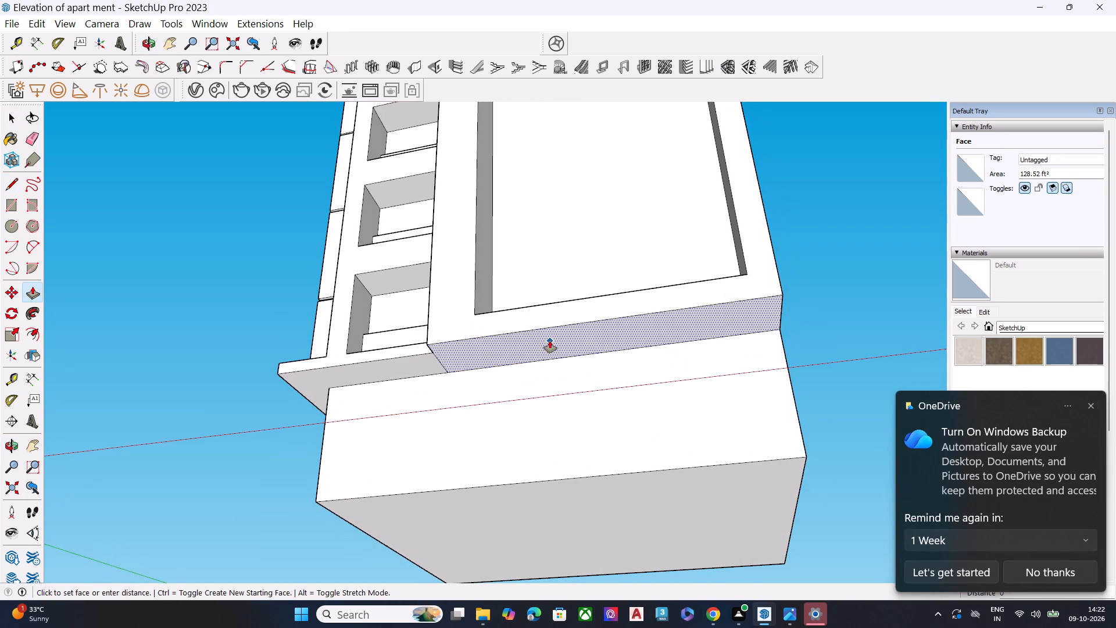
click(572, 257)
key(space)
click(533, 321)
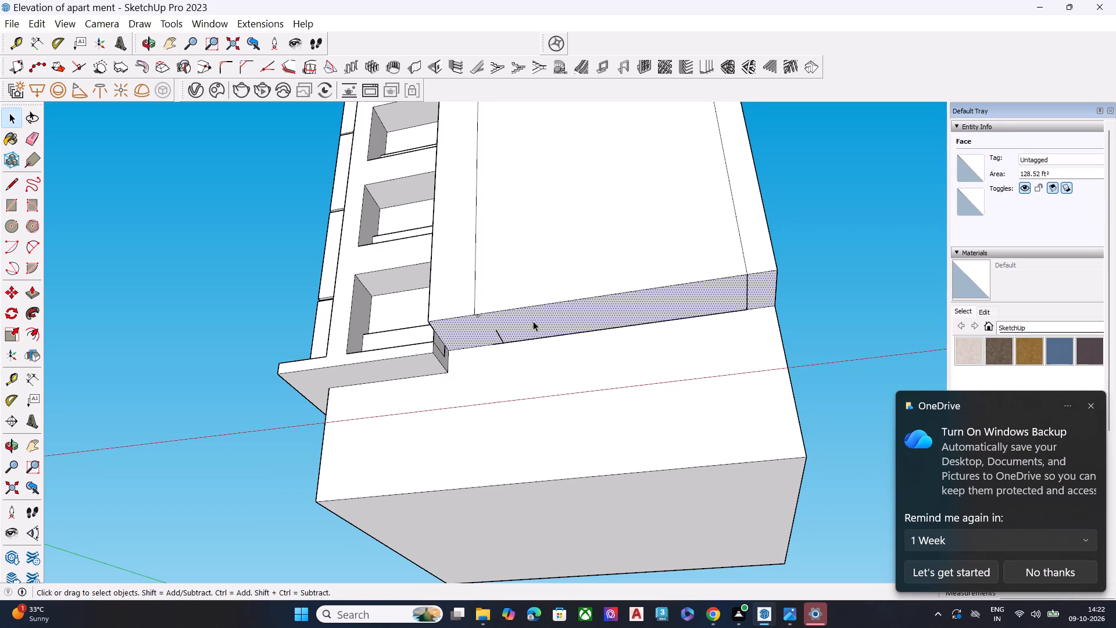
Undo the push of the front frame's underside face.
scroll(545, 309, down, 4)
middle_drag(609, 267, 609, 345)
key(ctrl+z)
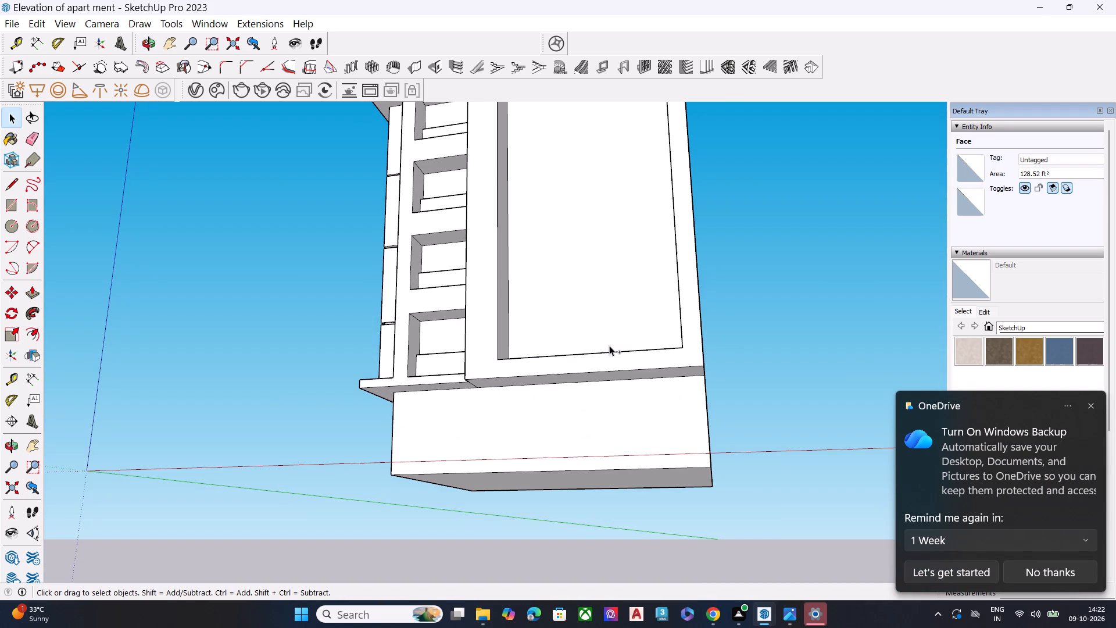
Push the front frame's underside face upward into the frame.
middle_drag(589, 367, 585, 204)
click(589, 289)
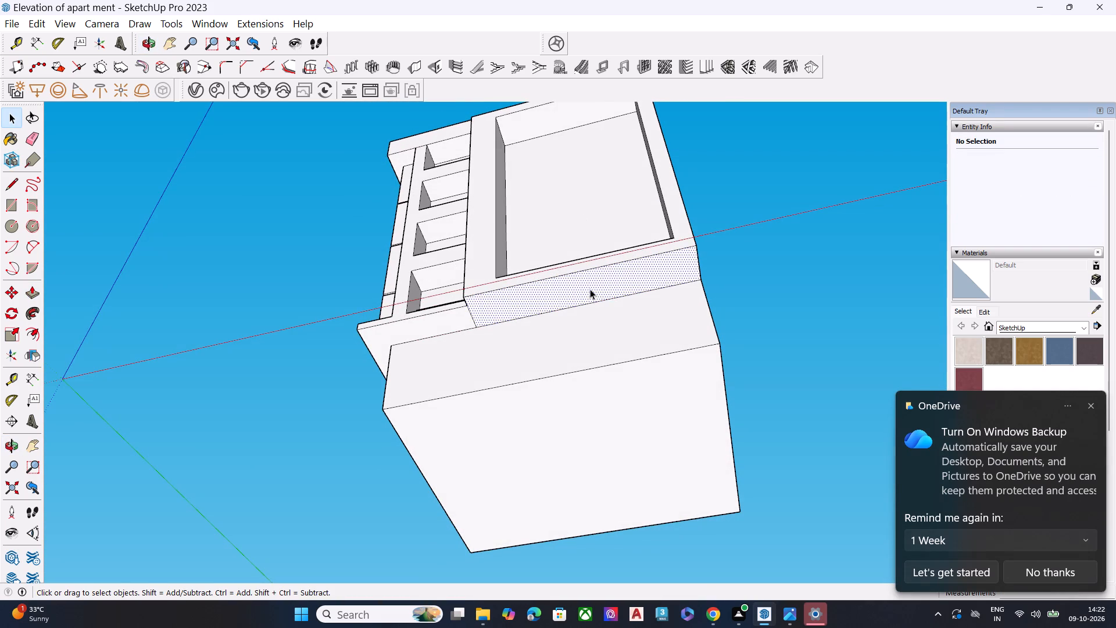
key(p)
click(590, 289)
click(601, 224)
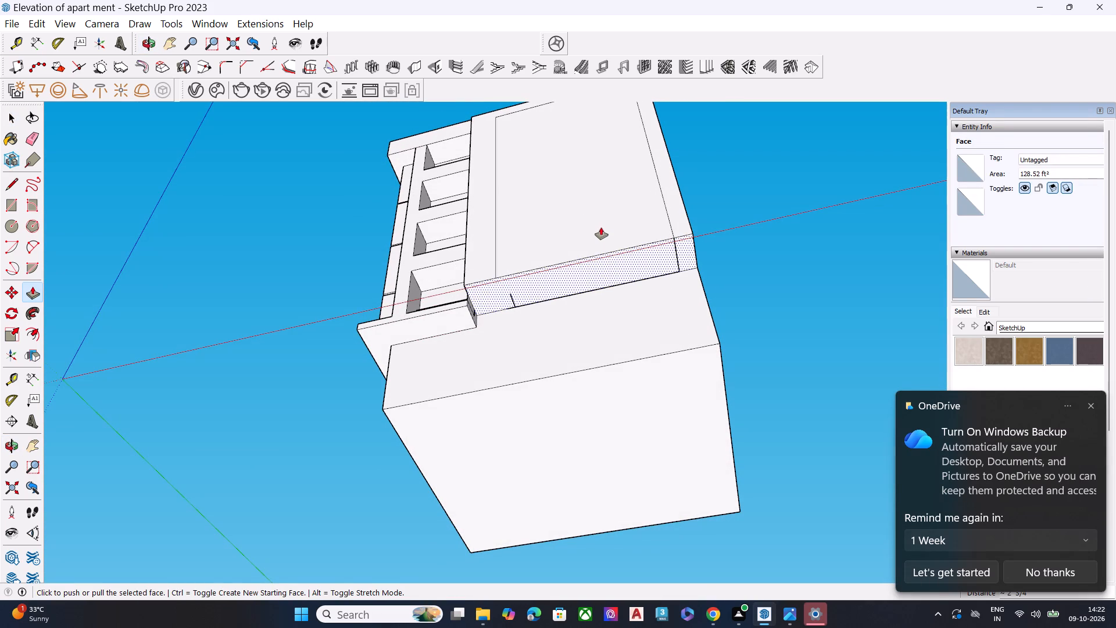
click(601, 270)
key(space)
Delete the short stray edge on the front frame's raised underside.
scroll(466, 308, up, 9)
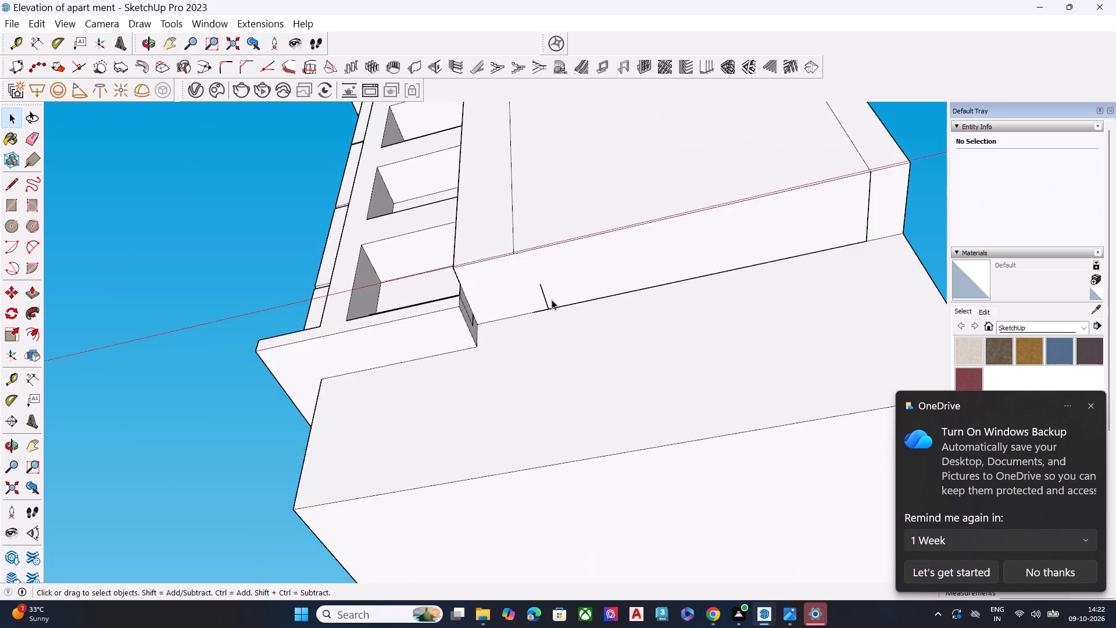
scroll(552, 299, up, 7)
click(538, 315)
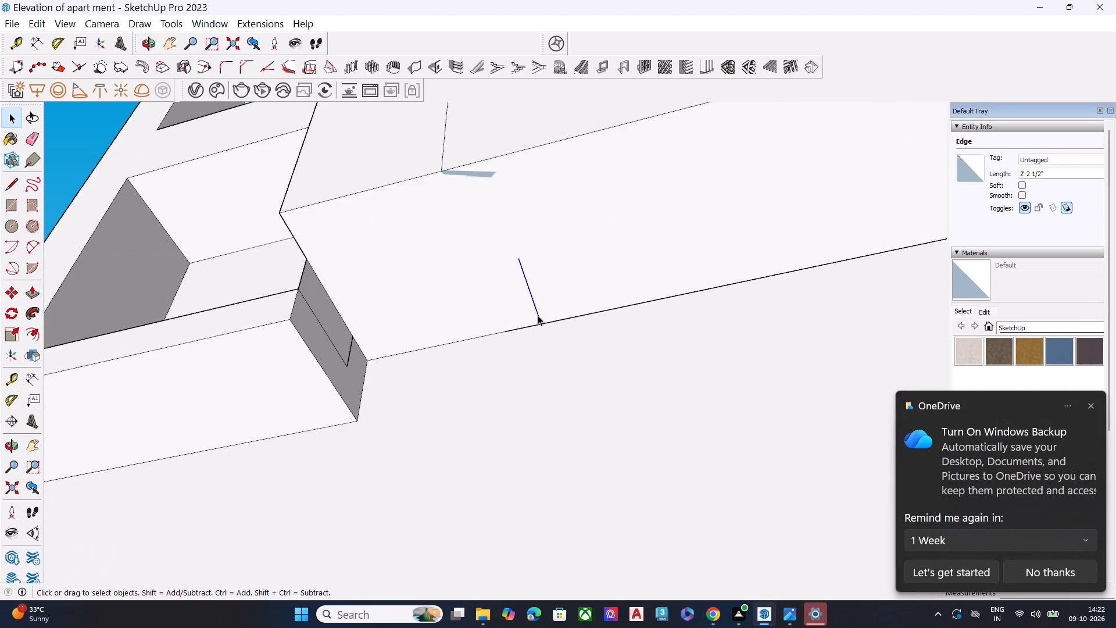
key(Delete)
Examine the joint between the front frame's tall side face and the lowest balcony slab, picking the faces and edges there.
scroll(489, 315, down, 3)
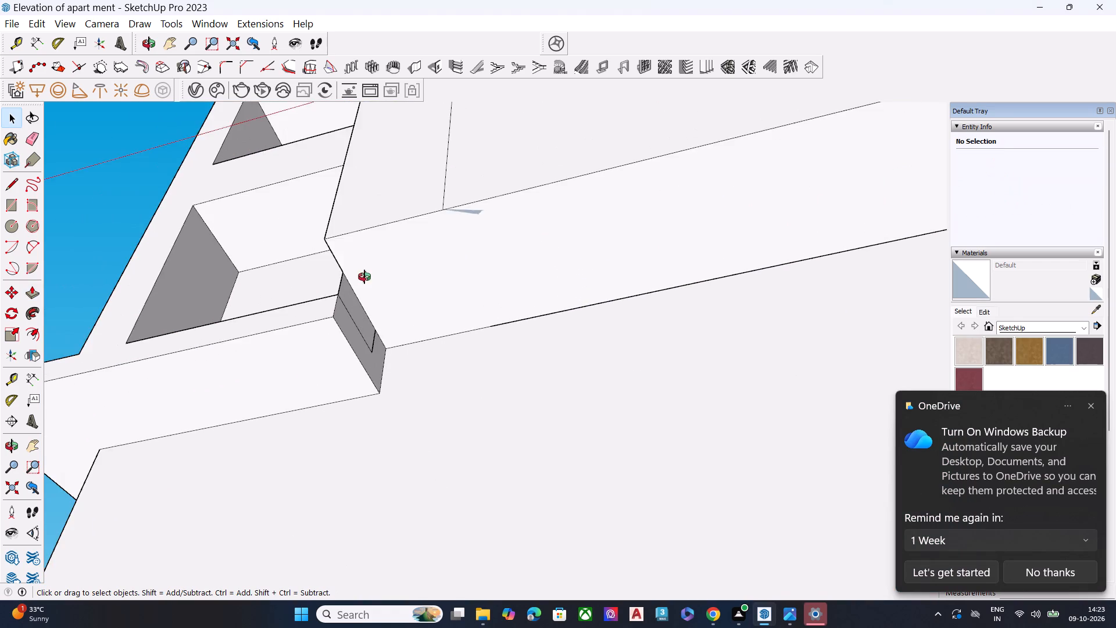
middle_drag(364, 277, 438, 424)
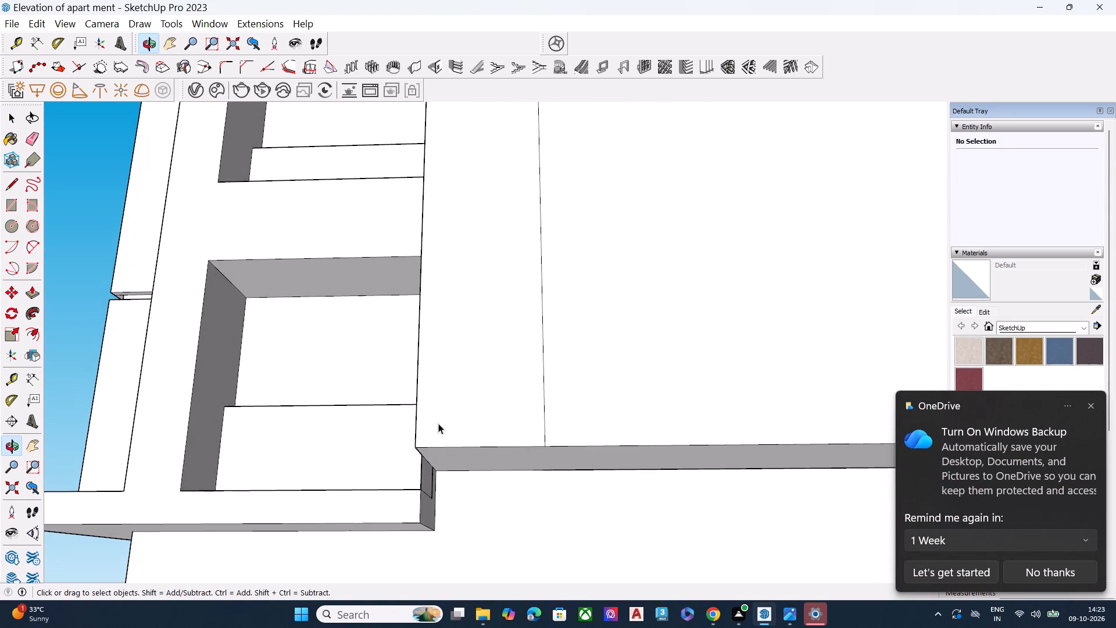
scroll(435, 468, up, 6)
middle_drag(407, 470, 575, 455)
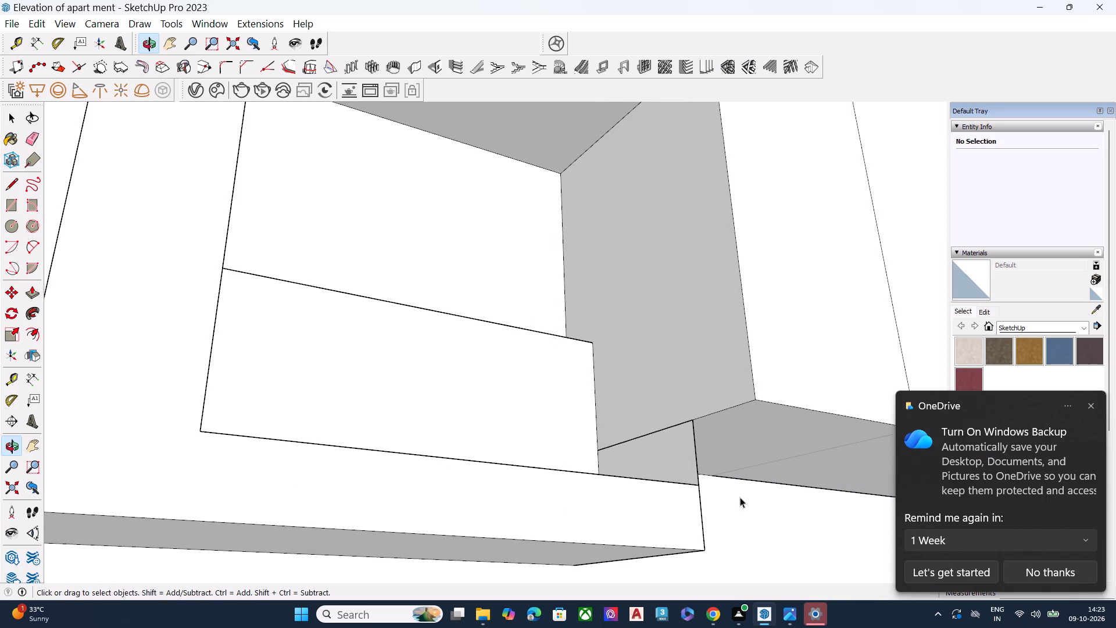
click(693, 444)
double_click(693, 449)
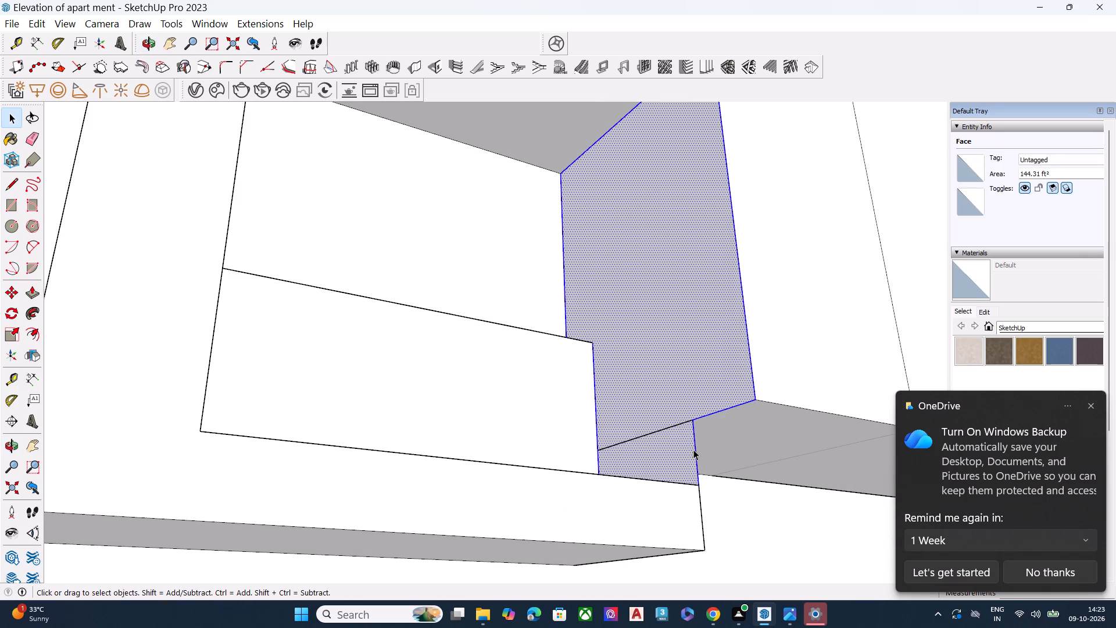
click(693, 451)
click(674, 429)
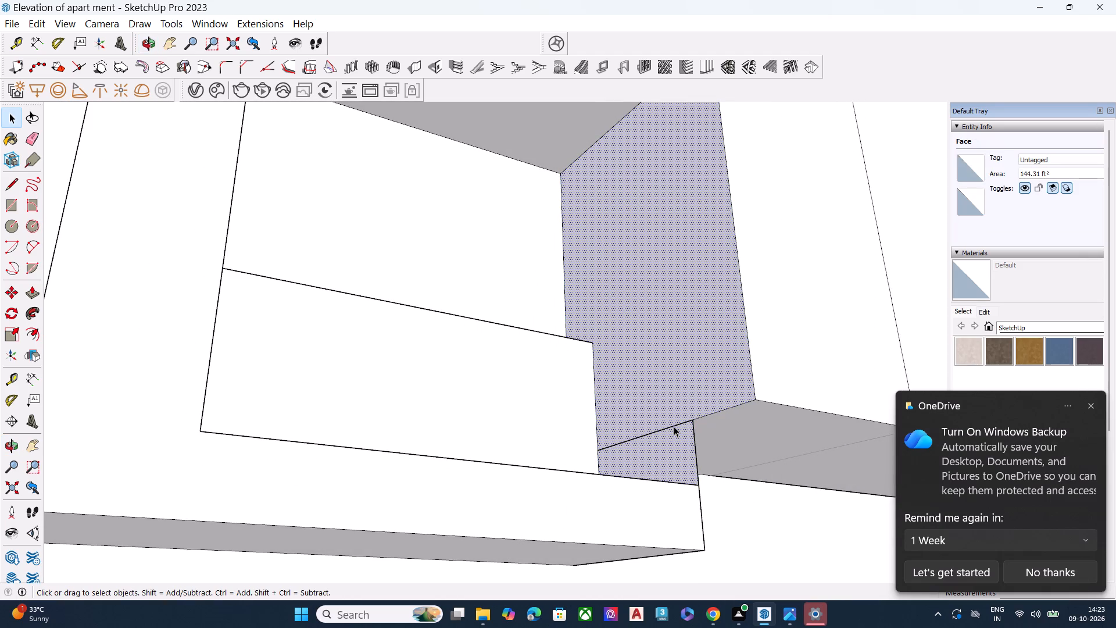
click(674, 426)
key(space)
scroll(606, 437, up, 1)
scroll(532, 423, down, 17)
middle_drag(487, 371, 489, 373)
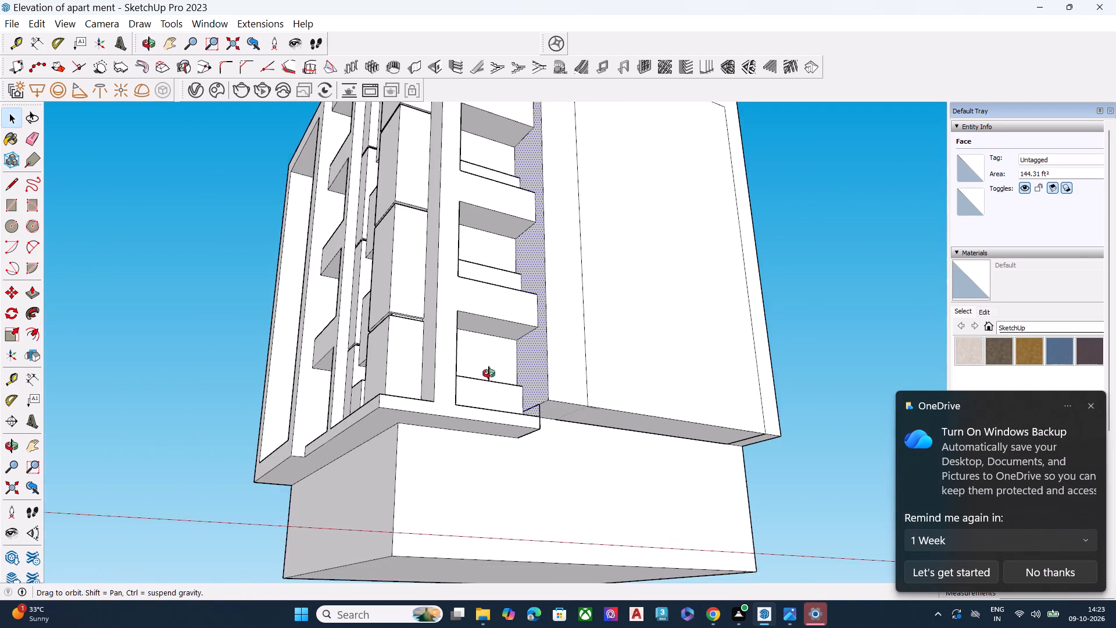
middle_drag(489, 373, 534, 433)
click(774, 476)
scroll(538, 423, up, 8)
click(539, 426)
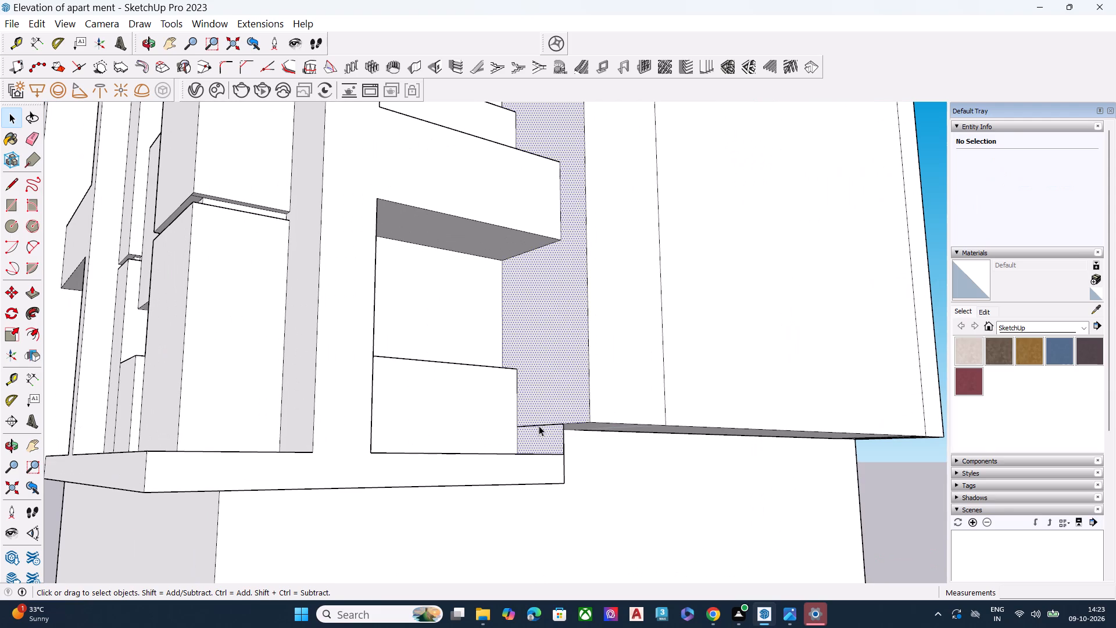
double_click(546, 423)
click(549, 427)
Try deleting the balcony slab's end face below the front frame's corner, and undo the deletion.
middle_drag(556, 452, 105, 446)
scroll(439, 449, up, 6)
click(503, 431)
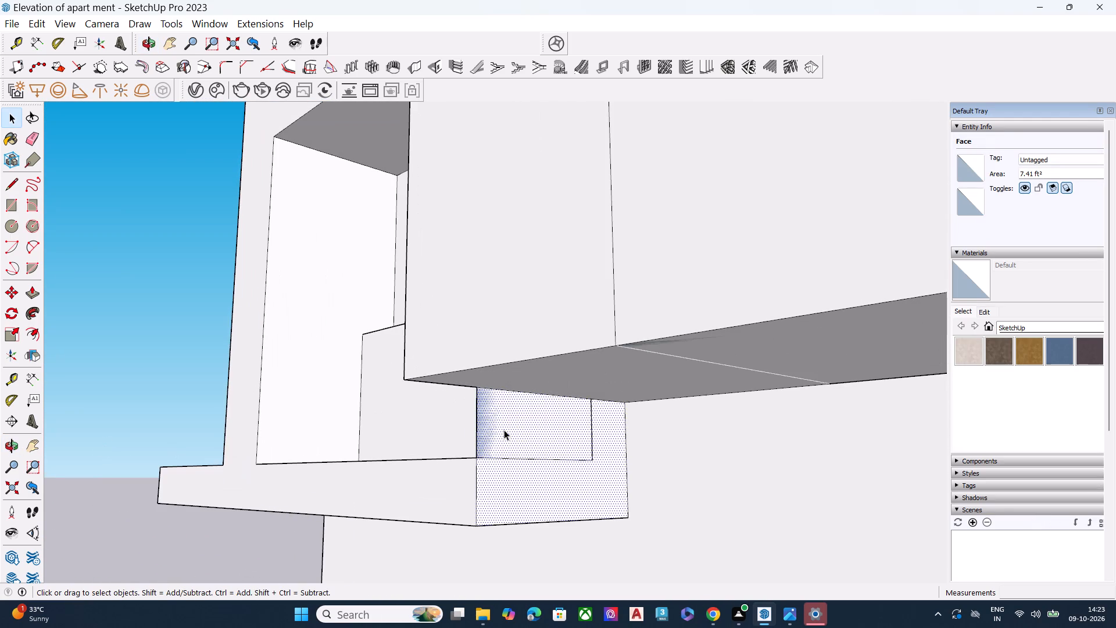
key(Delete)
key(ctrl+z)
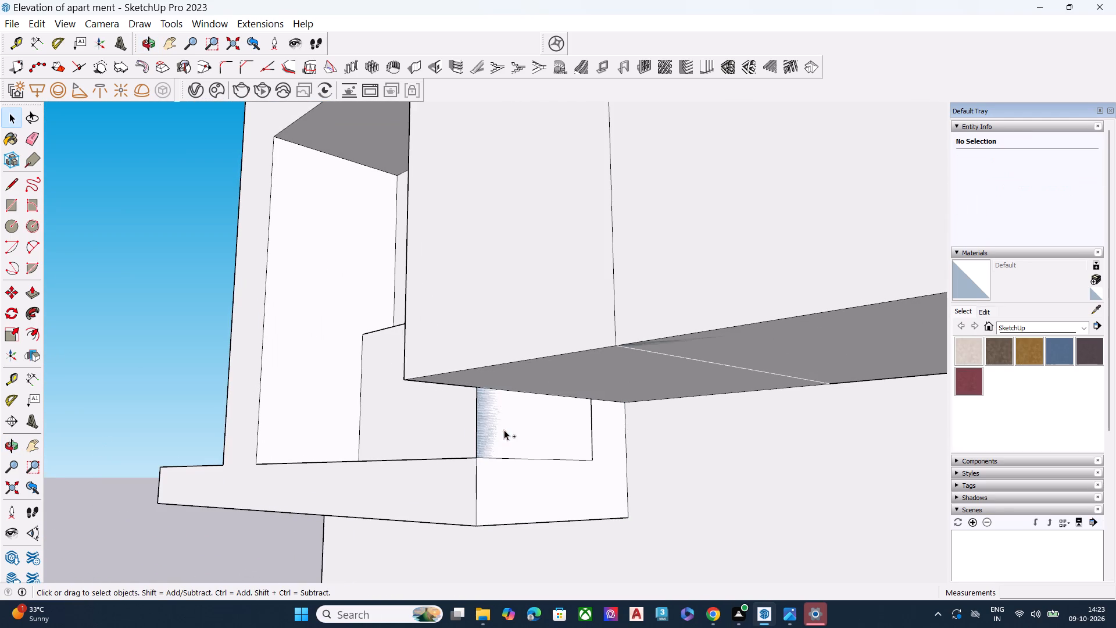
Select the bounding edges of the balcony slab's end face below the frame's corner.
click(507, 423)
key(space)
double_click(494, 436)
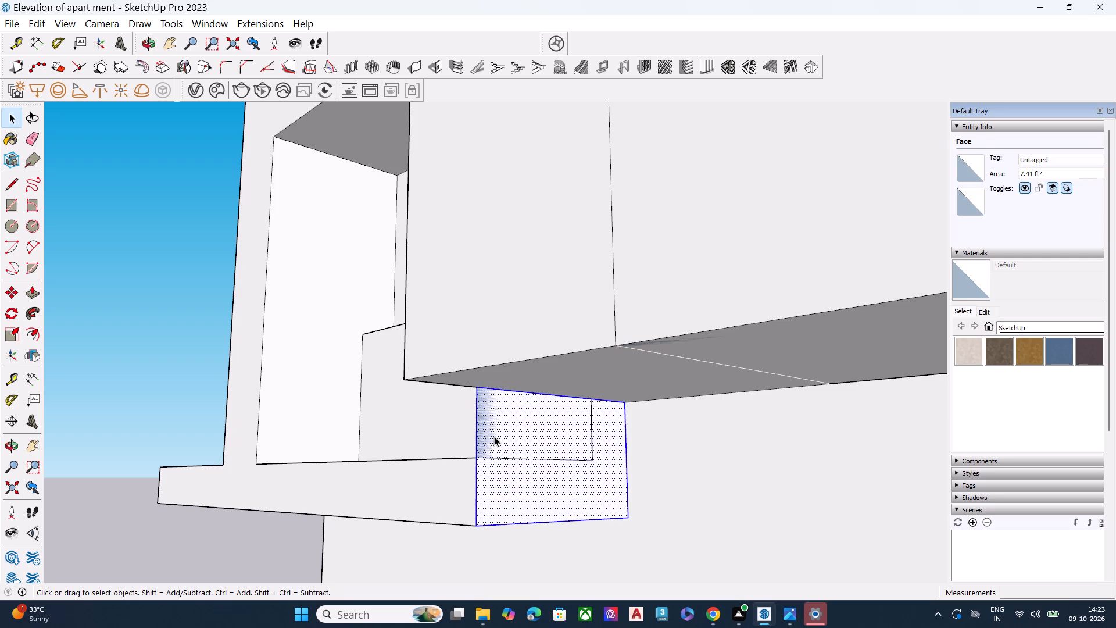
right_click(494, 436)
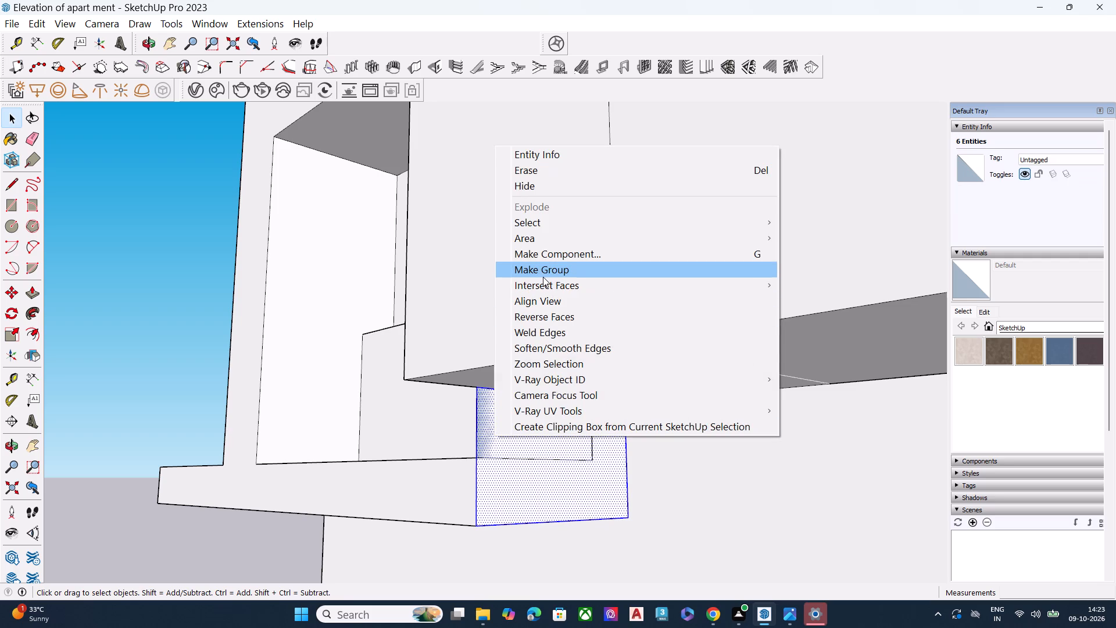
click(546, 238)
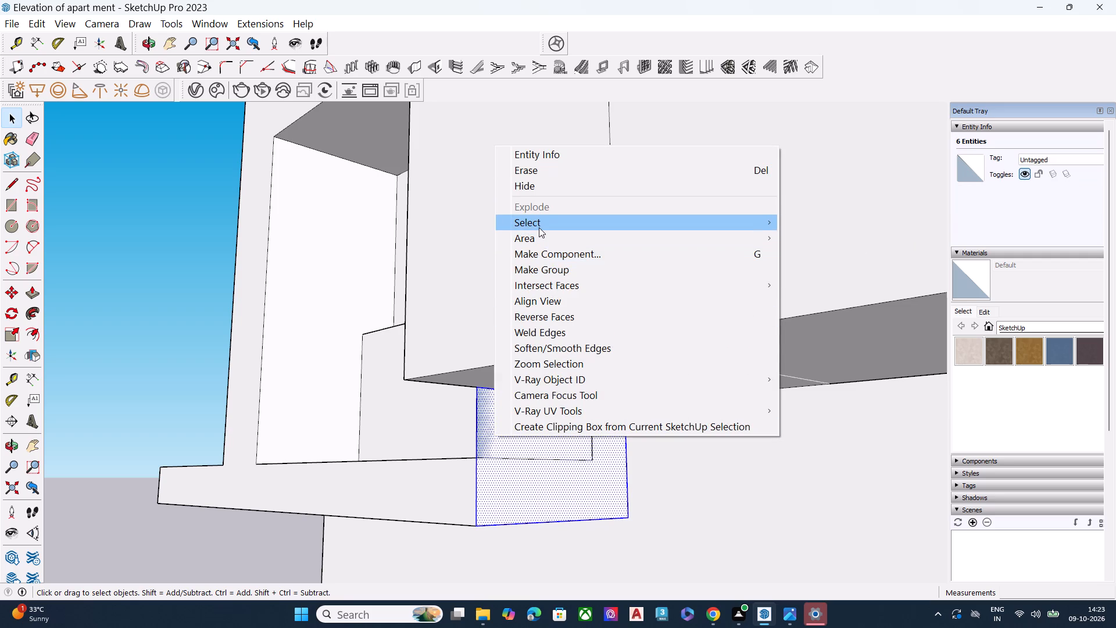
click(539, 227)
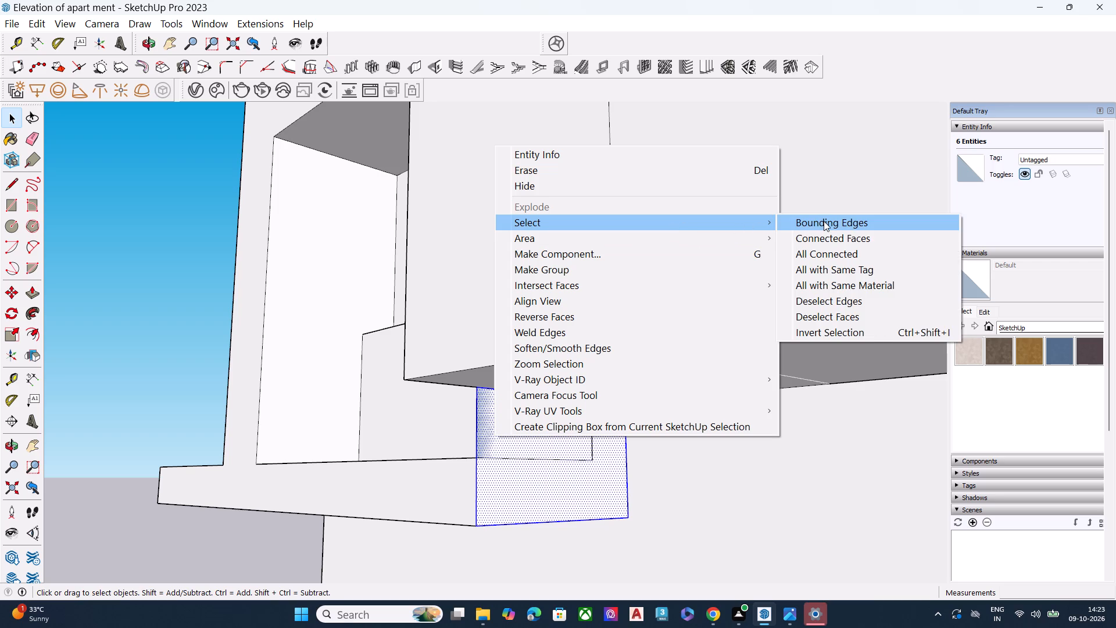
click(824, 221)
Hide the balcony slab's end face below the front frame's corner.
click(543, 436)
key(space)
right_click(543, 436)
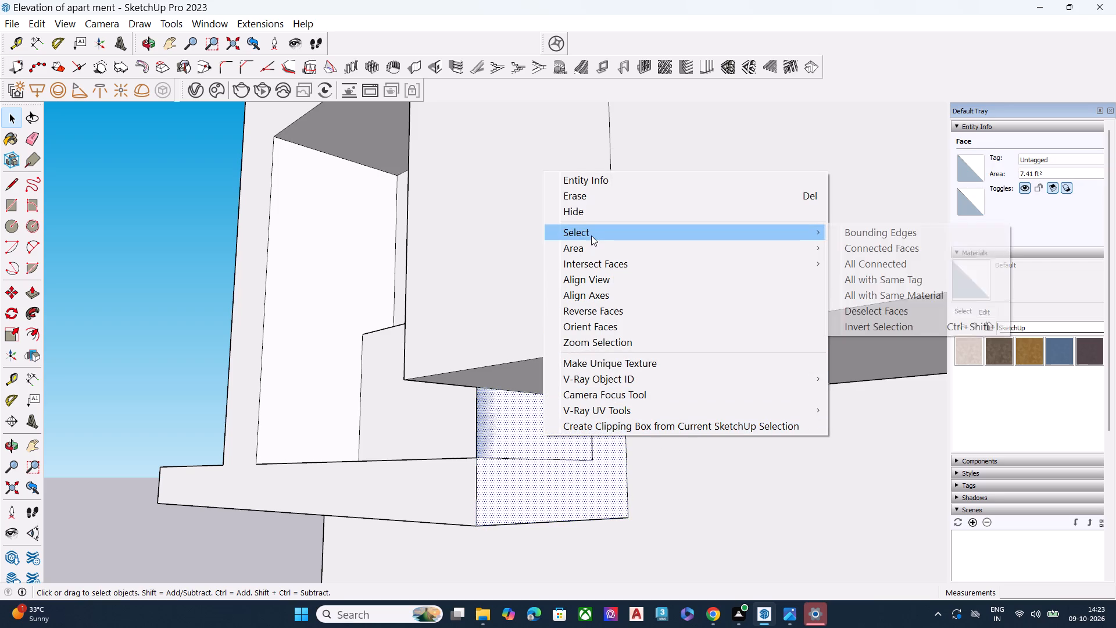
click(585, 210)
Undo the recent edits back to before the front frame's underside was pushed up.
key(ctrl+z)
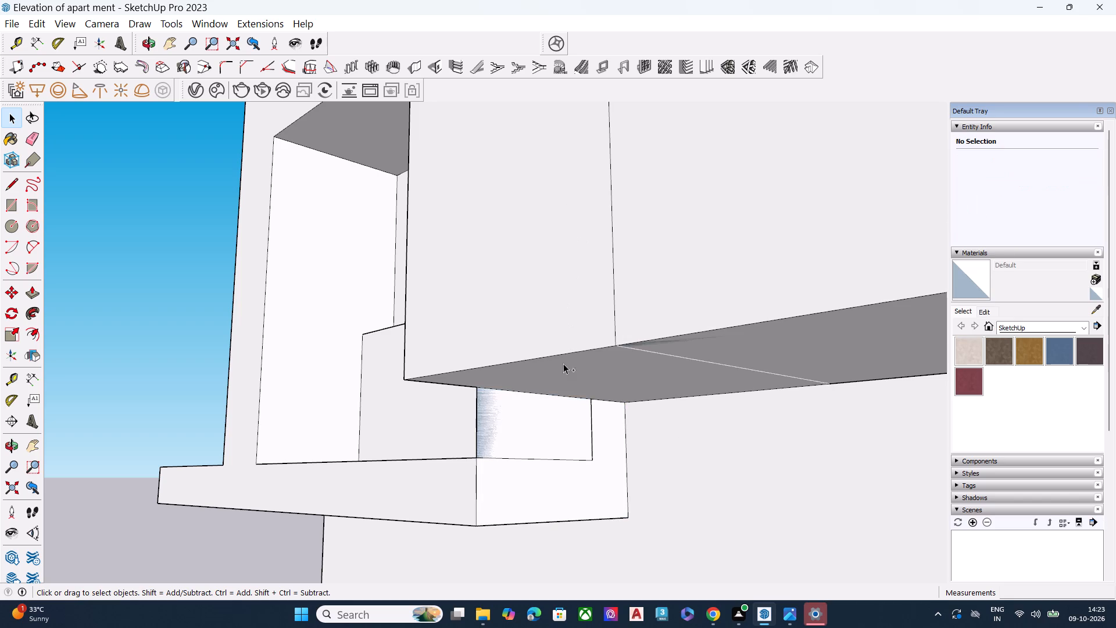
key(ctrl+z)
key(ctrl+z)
Push the front frame's underside face upward into the frame again.
scroll(395, 452, down, 6)
scroll(456, 401, down, 6)
middle_drag(500, 487, 528, 457)
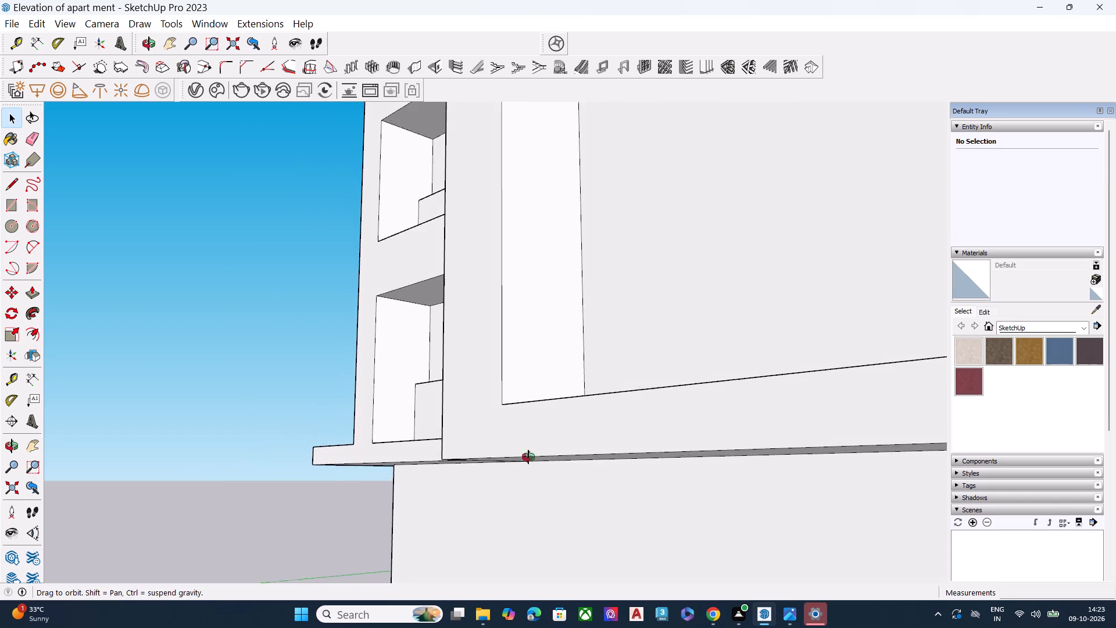
middle_drag(528, 457, 623, 378)
key(space)
click(646, 341)
key(p)
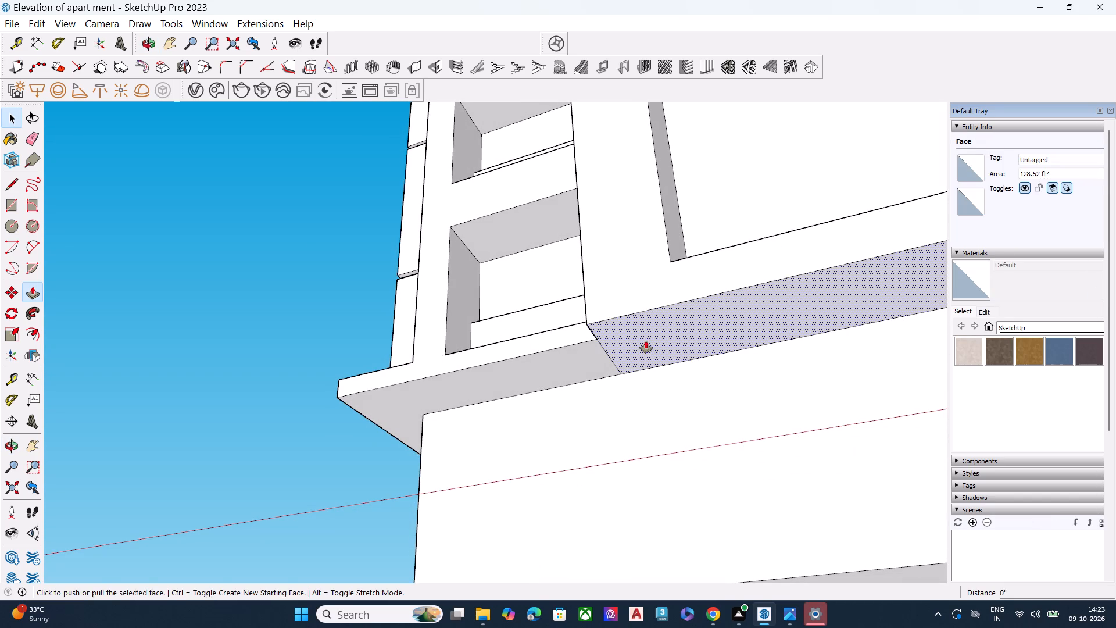
click(646, 341)
click(660, 265)
key(space)
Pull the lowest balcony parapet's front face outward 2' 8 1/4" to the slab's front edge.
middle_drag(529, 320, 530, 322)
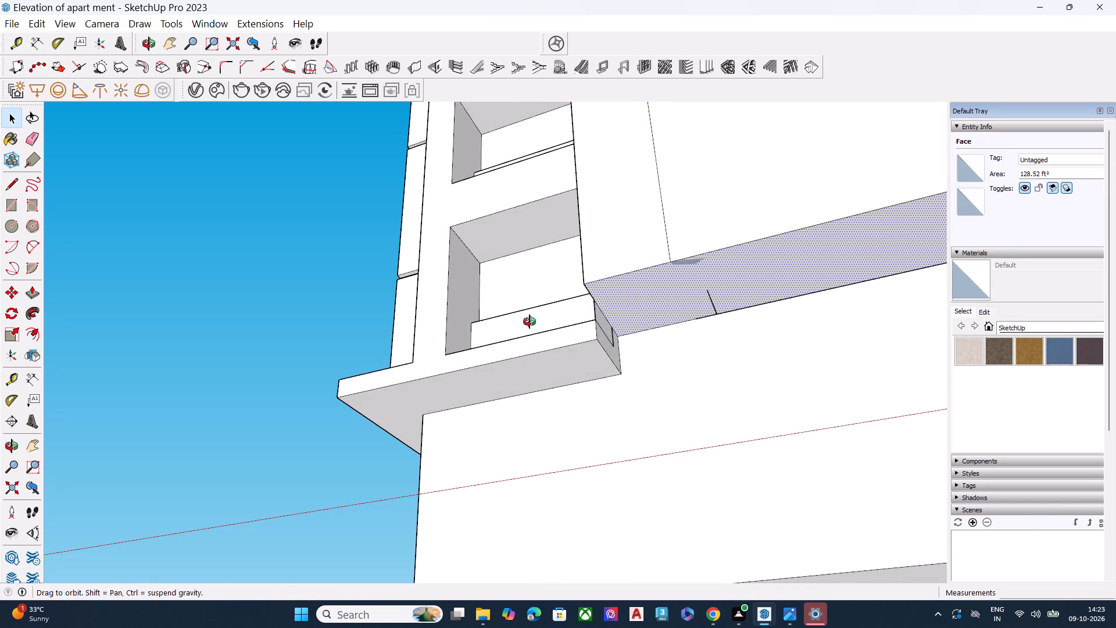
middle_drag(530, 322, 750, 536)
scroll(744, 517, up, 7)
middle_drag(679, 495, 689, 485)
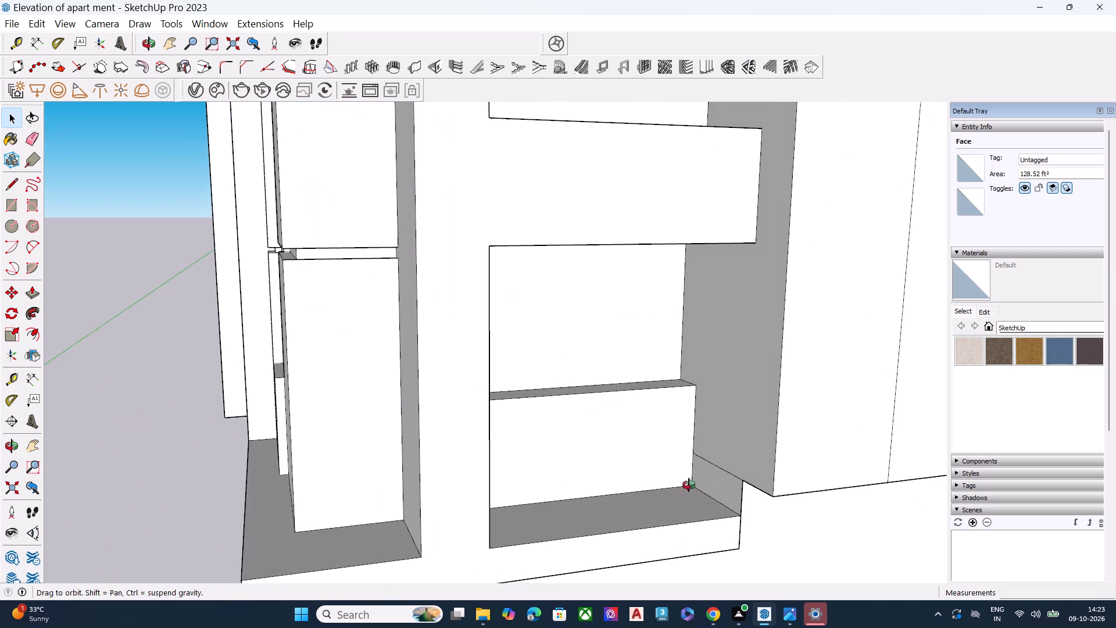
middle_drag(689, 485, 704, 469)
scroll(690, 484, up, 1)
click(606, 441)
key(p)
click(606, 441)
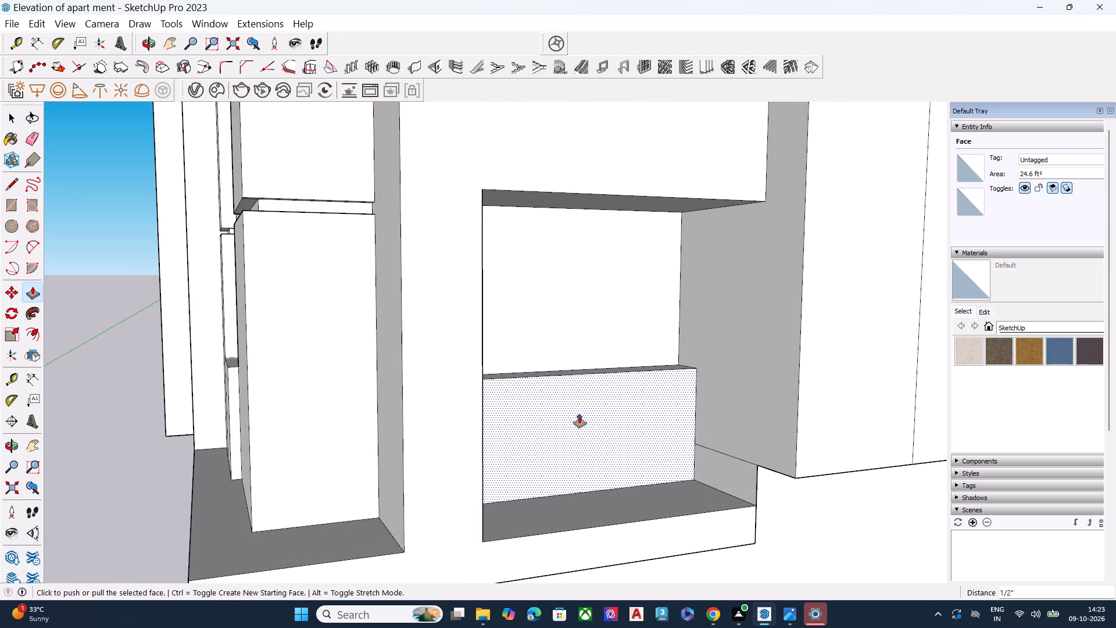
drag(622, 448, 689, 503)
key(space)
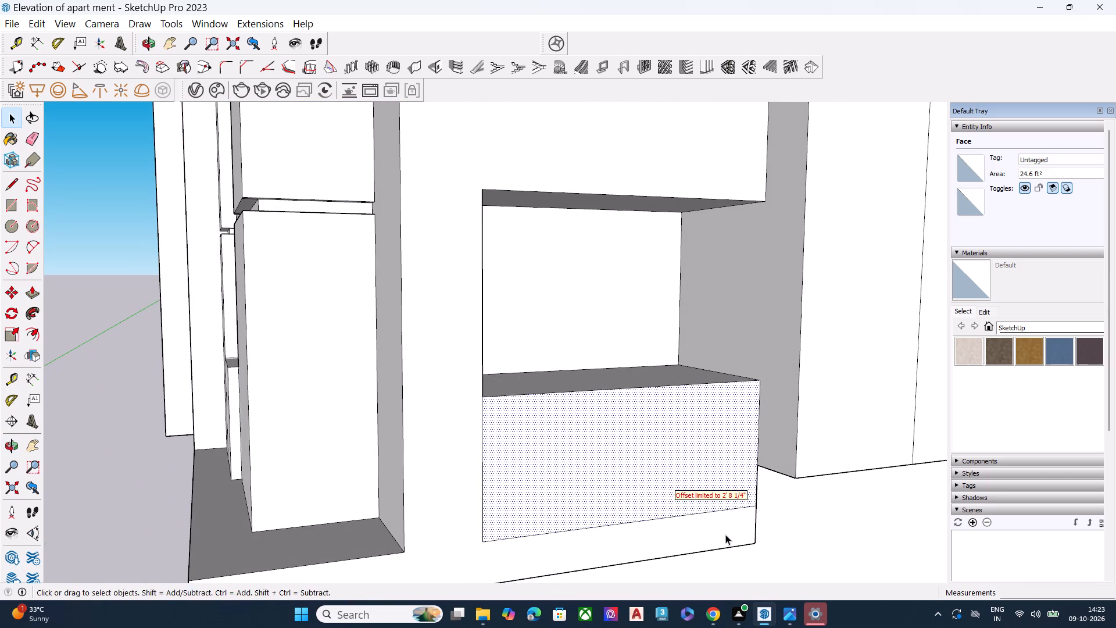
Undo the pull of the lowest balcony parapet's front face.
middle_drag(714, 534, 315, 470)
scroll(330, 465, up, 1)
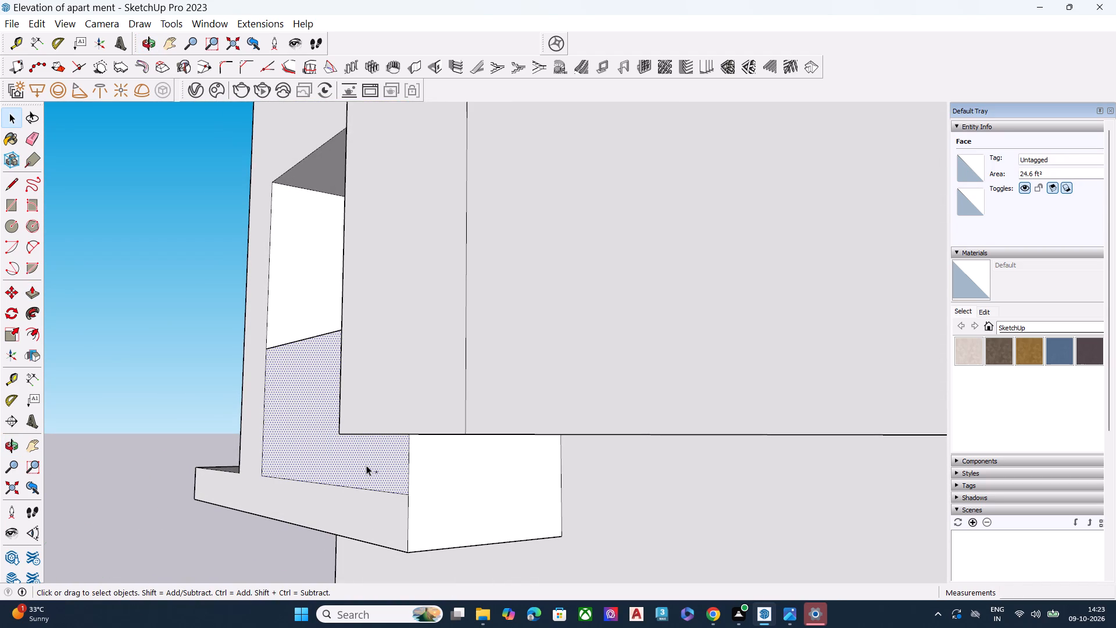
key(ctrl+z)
Delete the short vertical edge above the balcony slab's corner, beneath the front frame.
ctrl+scroll(366, 465, down, 4)
middle_drag(380, 476, 409, 466)
click(430, 446)
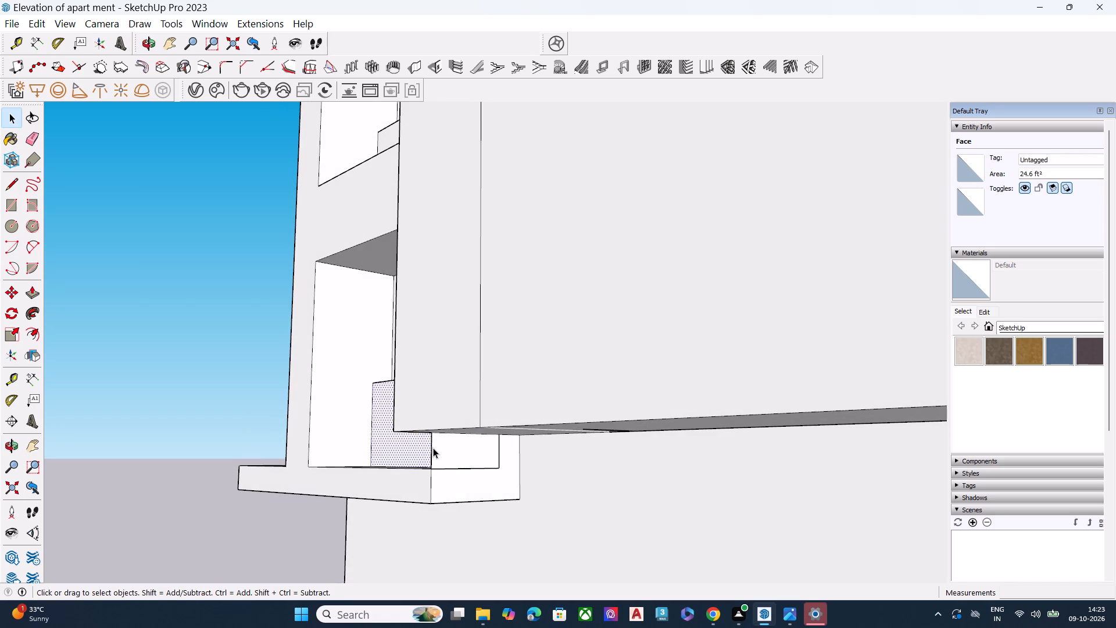
click(433, 448)
click(428, 450)
click(431, 451)
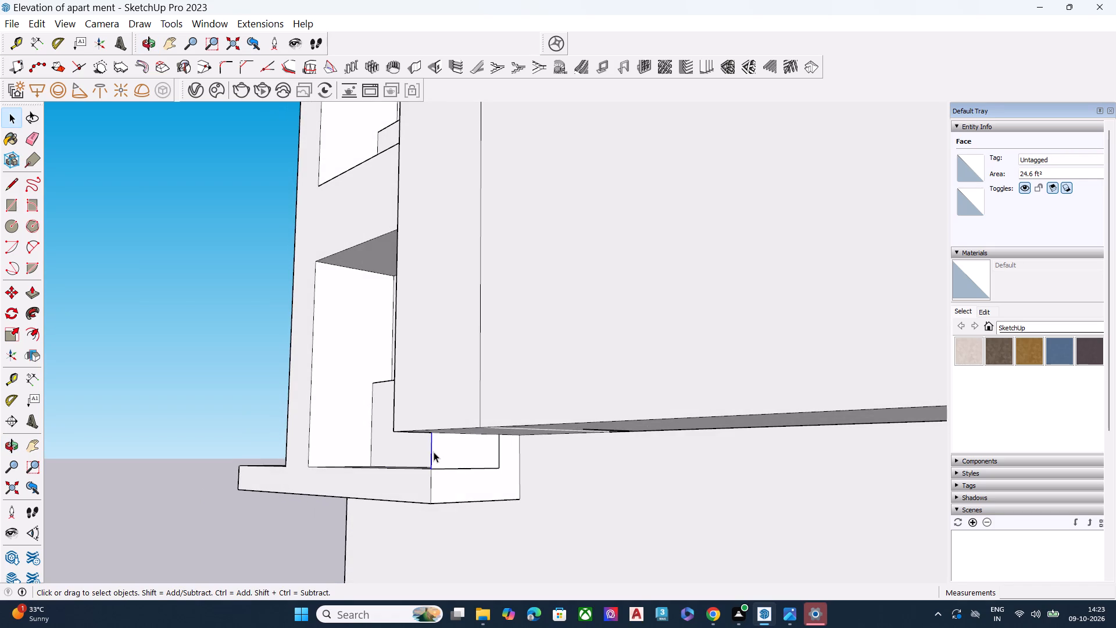
key(Delete)
Delete the front frame's underside face.
scroll(434, 452, down, 3)
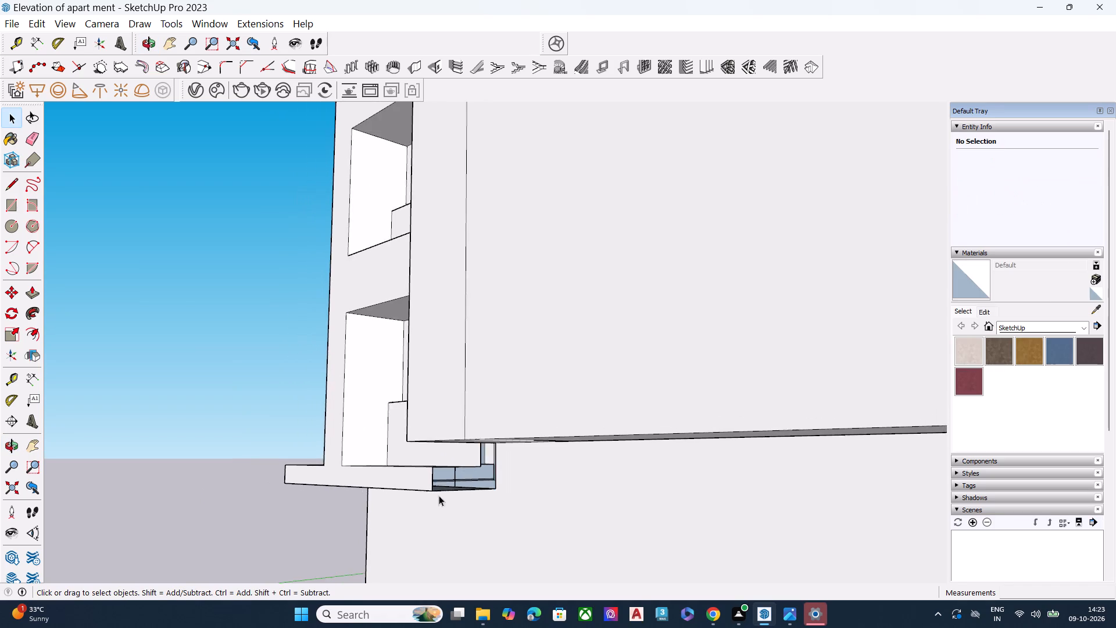
middle_drag(439, 495, 512, 423)
scroll(508, 409, up, 6)
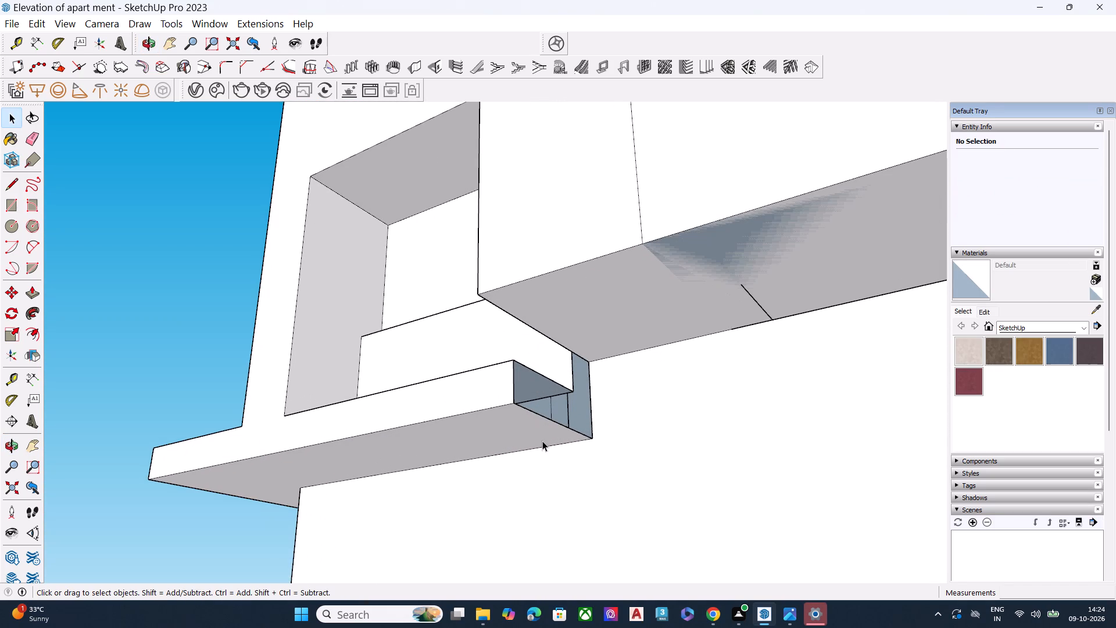
scroll(579, 440, down, 7)
middle_drag(652, 359, 714, 305)
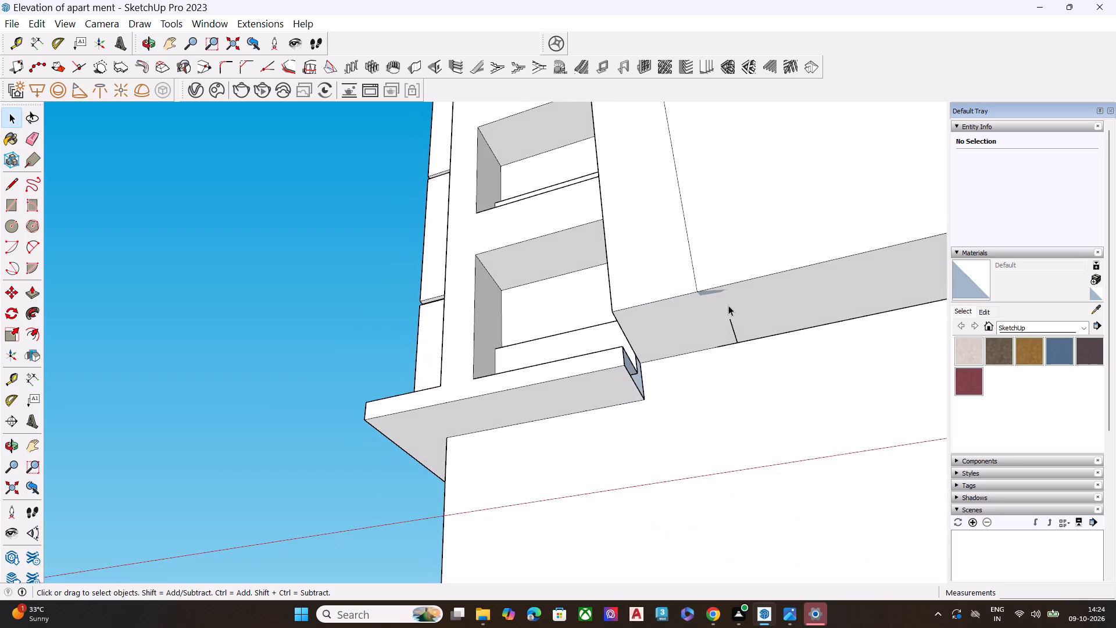
click(747, 292)
key(Delete)
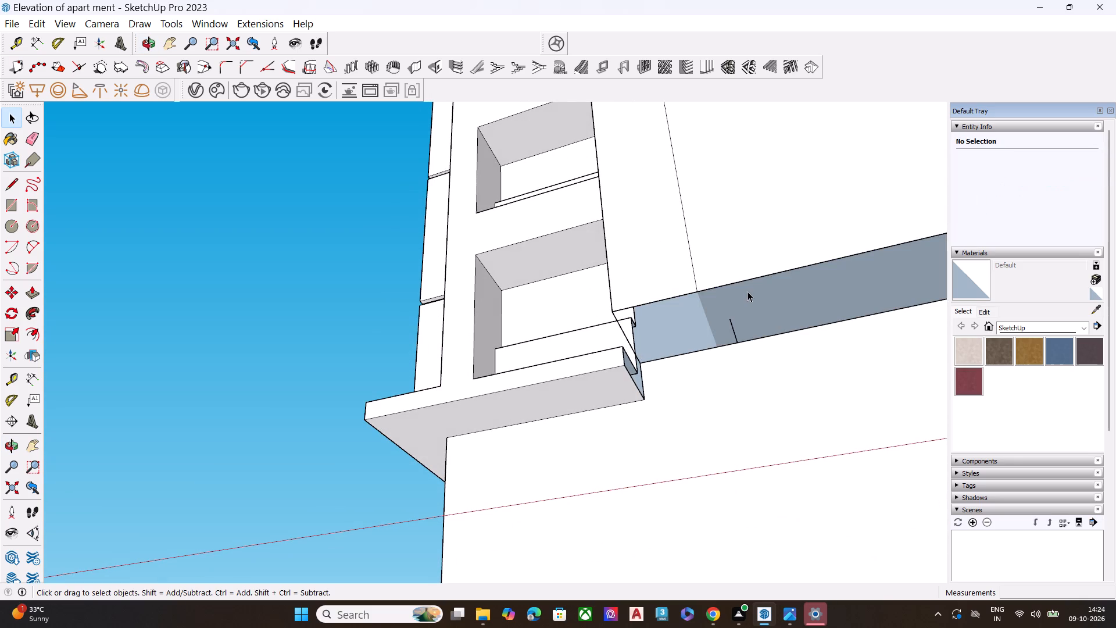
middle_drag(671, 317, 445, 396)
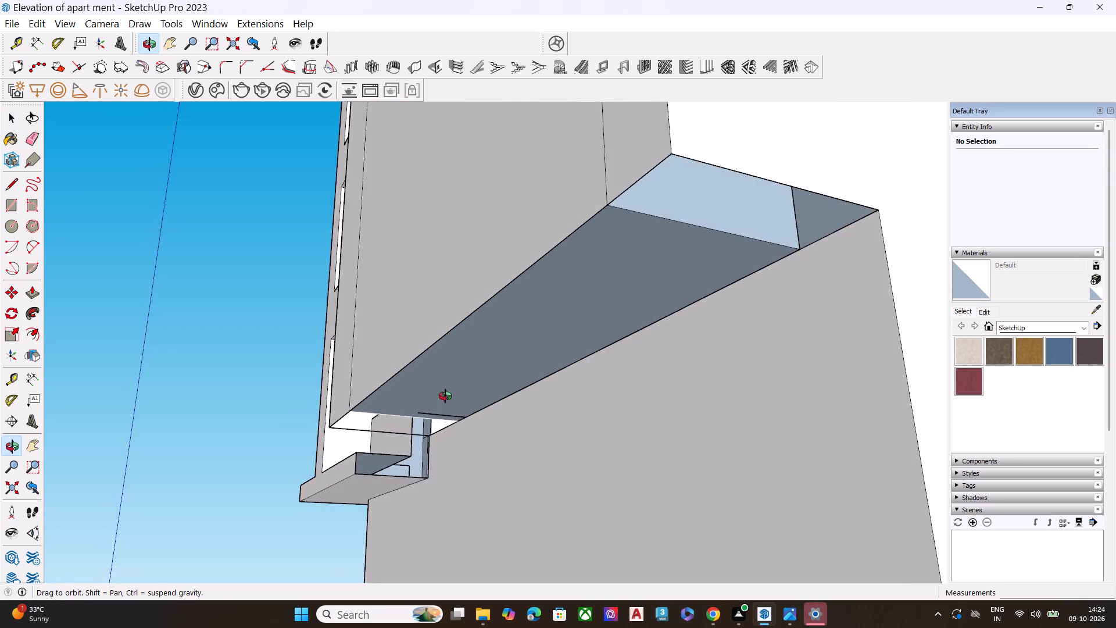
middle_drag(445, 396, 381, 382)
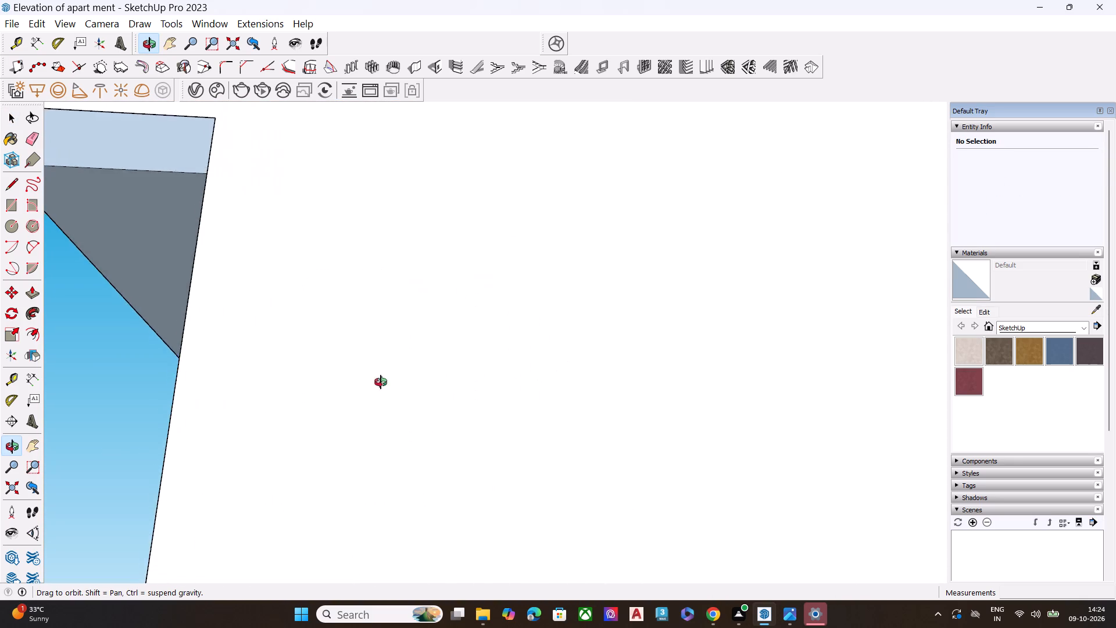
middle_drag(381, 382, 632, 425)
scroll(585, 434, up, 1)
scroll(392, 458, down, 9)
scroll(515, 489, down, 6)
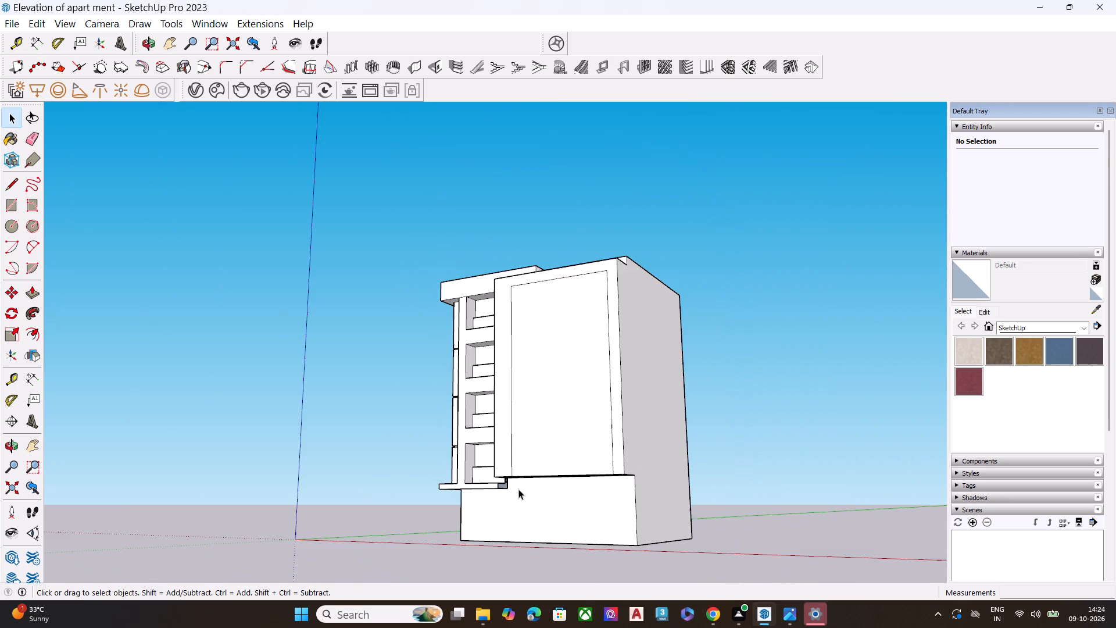
Undo the last four edits to the front frame, including deleting its underside face and the short edge beneath it.
middle_drag(523, 413, 815, 429)
scroll(453, 509, up, 6)
middle_drag(495, 491, 542, 507)
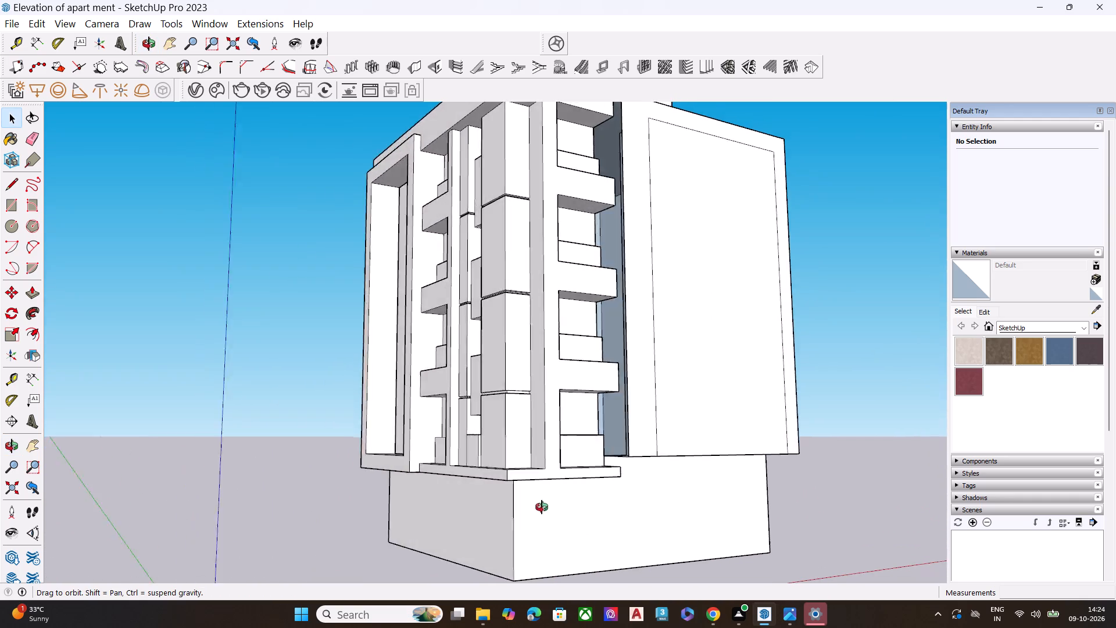
middle_drag(542, 507, 669, 593)
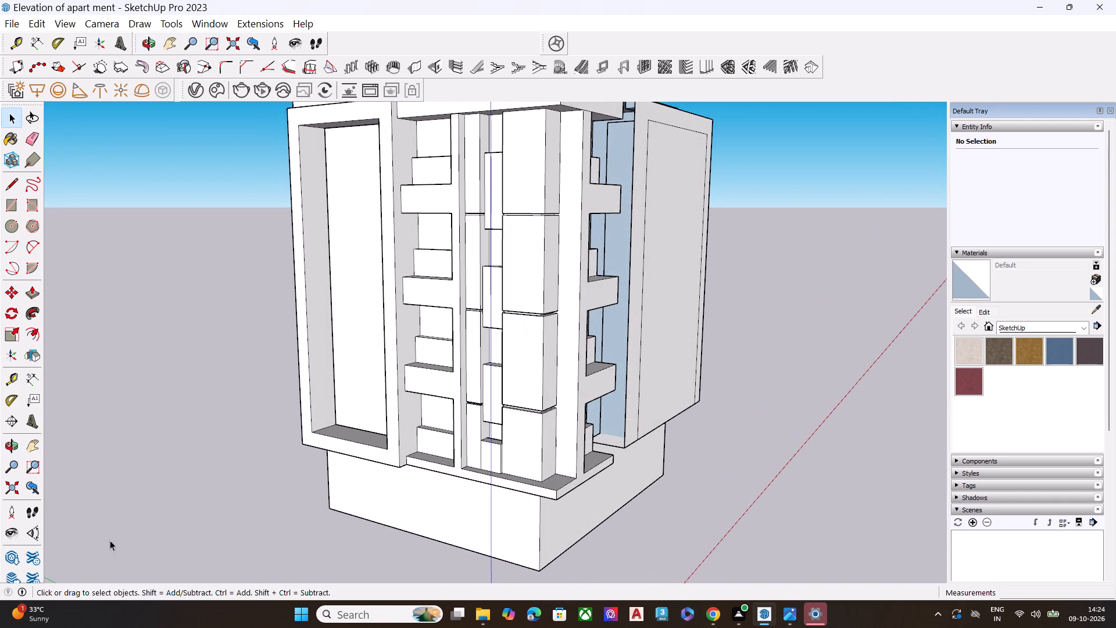
key(ctrl+z)
key(ctrl+z)
key(ctrl+z)
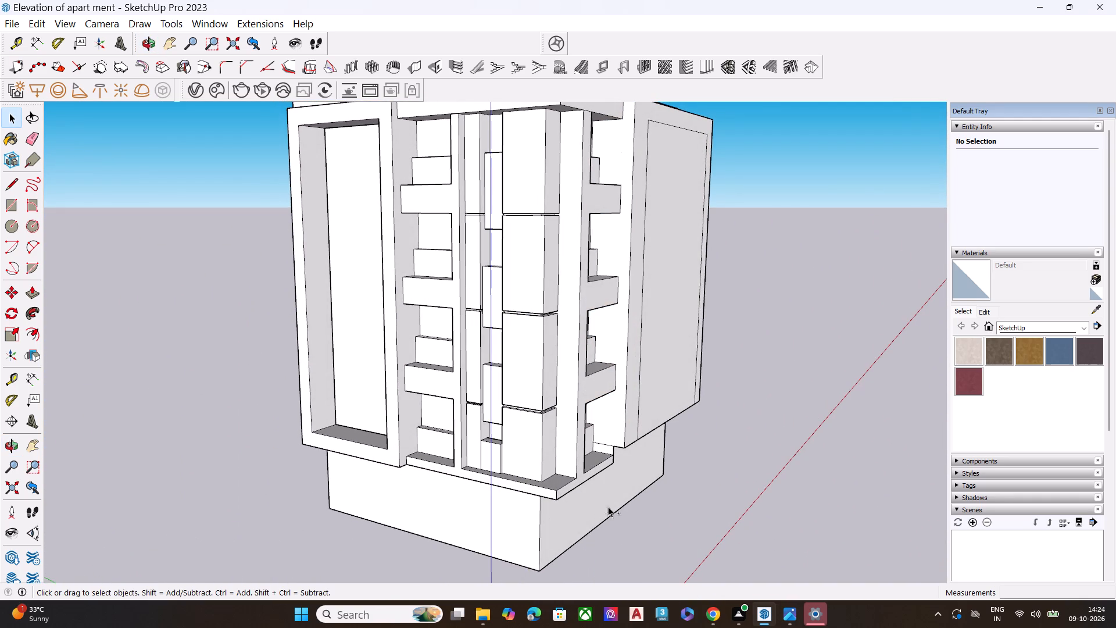
key(ctrl+z)
Push/pull the front frame's side face beside the balconies by 3 3/4".
middle_drag(639, 493, 621, 435)
scroll(621, 435, up, 6)
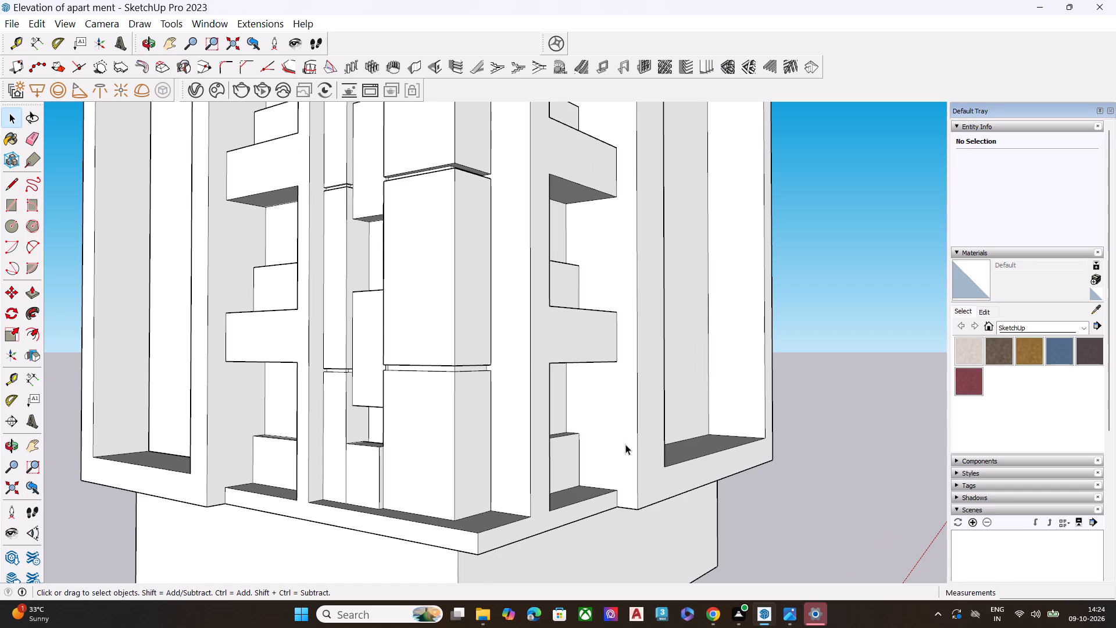
click(625, 446)
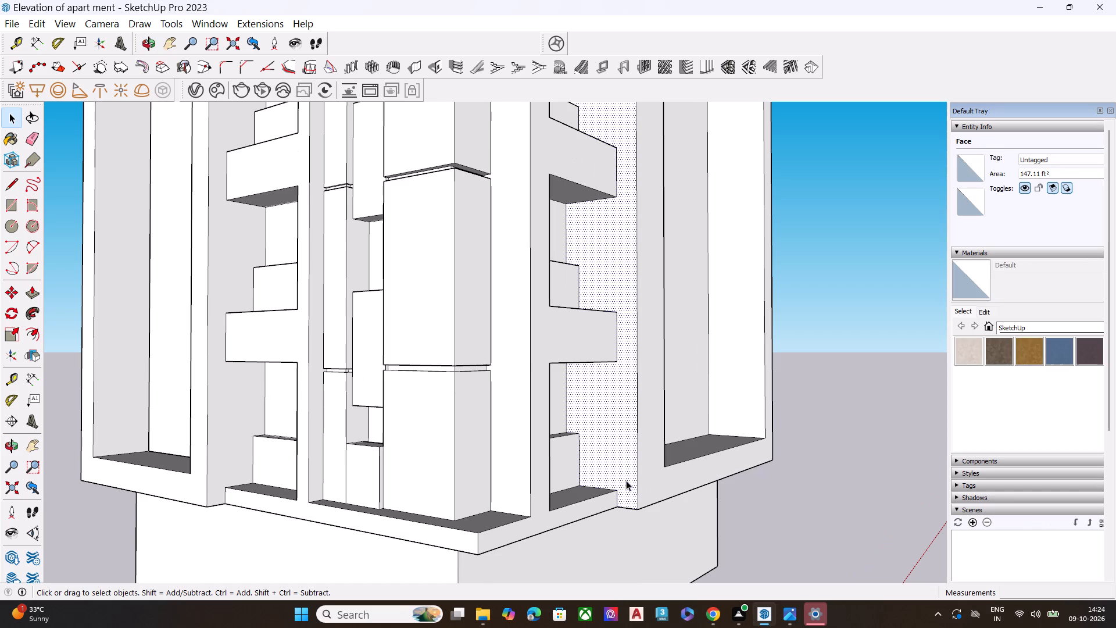
key(space)
scroll(616, 472, down, 4)
middle_drag(614, 451, 607, 489)
key(p)
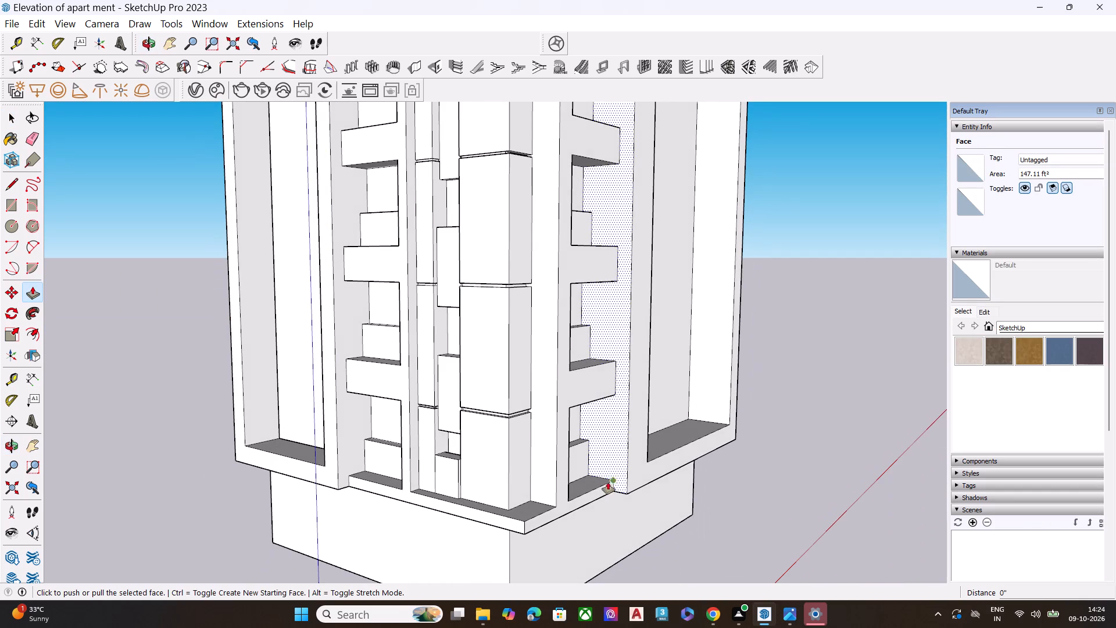
click(618, 455)
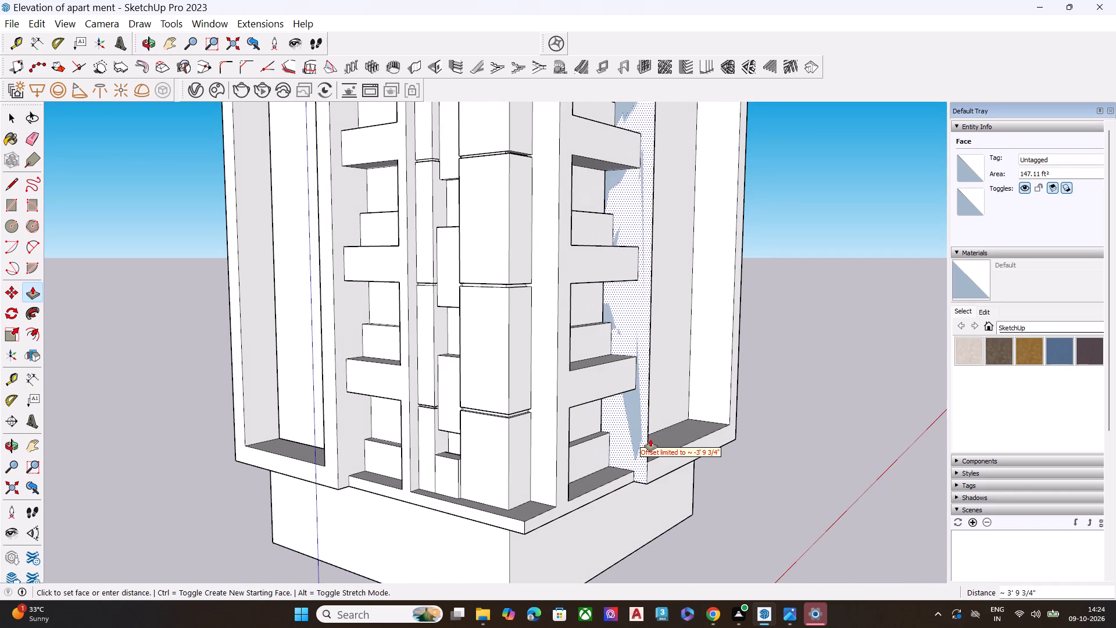
middle_drag(670, 434, 625, 464)
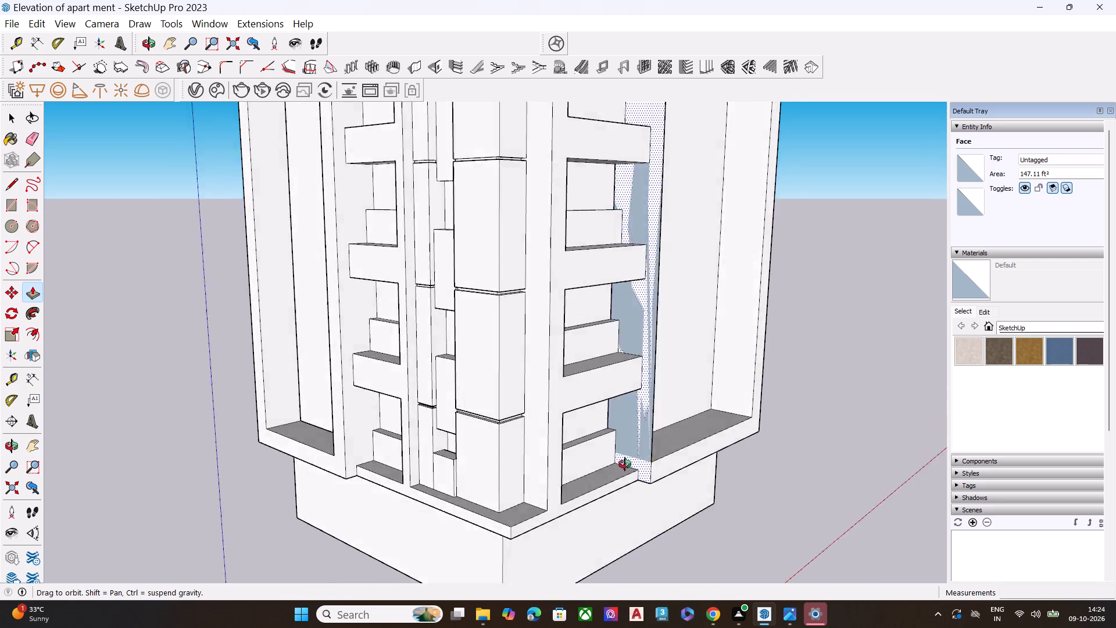
middle_drag(625, 464, 495, 452)
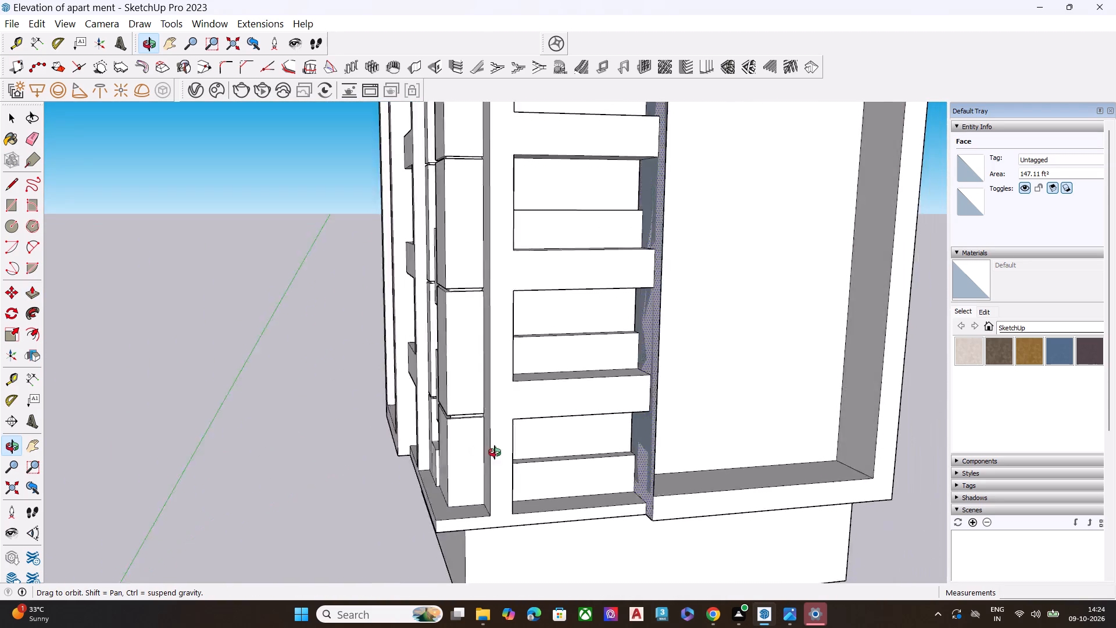
middle_drag(495, 452, 532, 495)
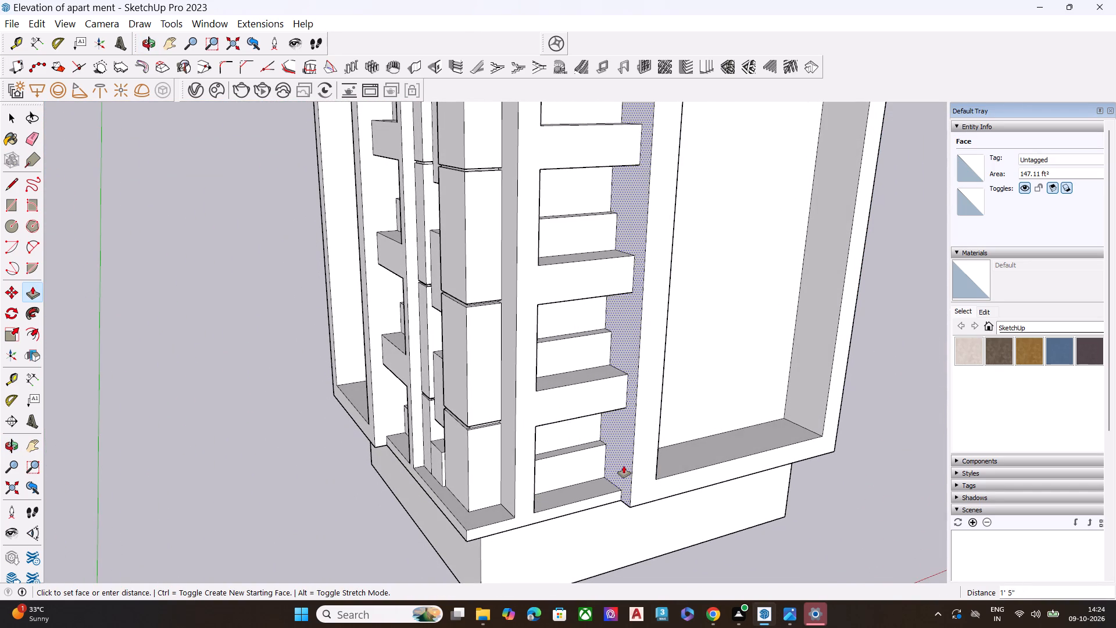
click(616, 468)
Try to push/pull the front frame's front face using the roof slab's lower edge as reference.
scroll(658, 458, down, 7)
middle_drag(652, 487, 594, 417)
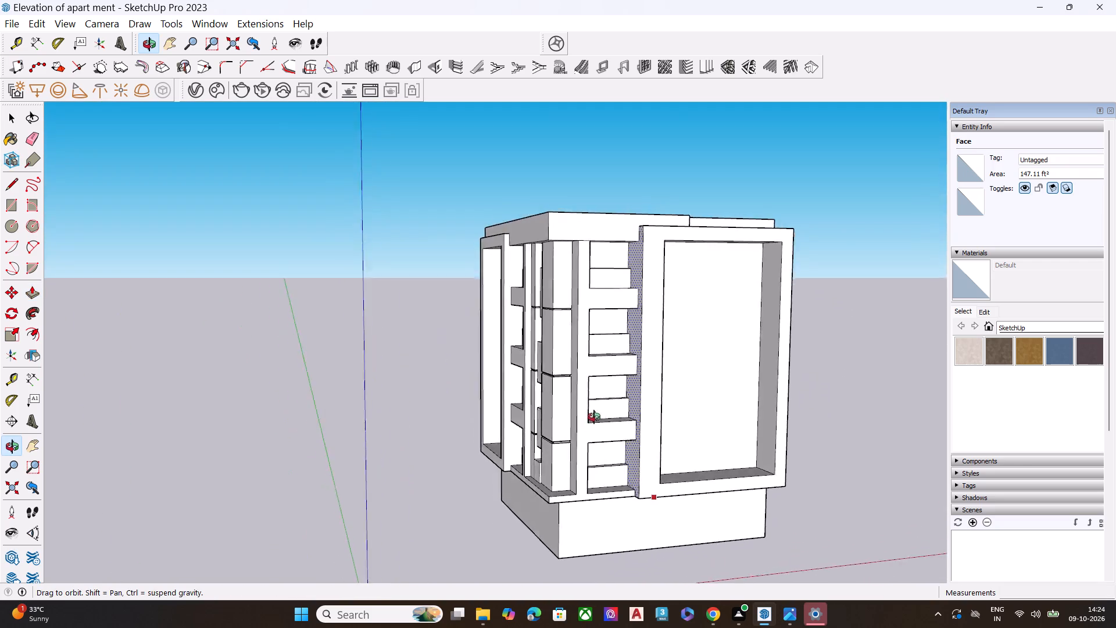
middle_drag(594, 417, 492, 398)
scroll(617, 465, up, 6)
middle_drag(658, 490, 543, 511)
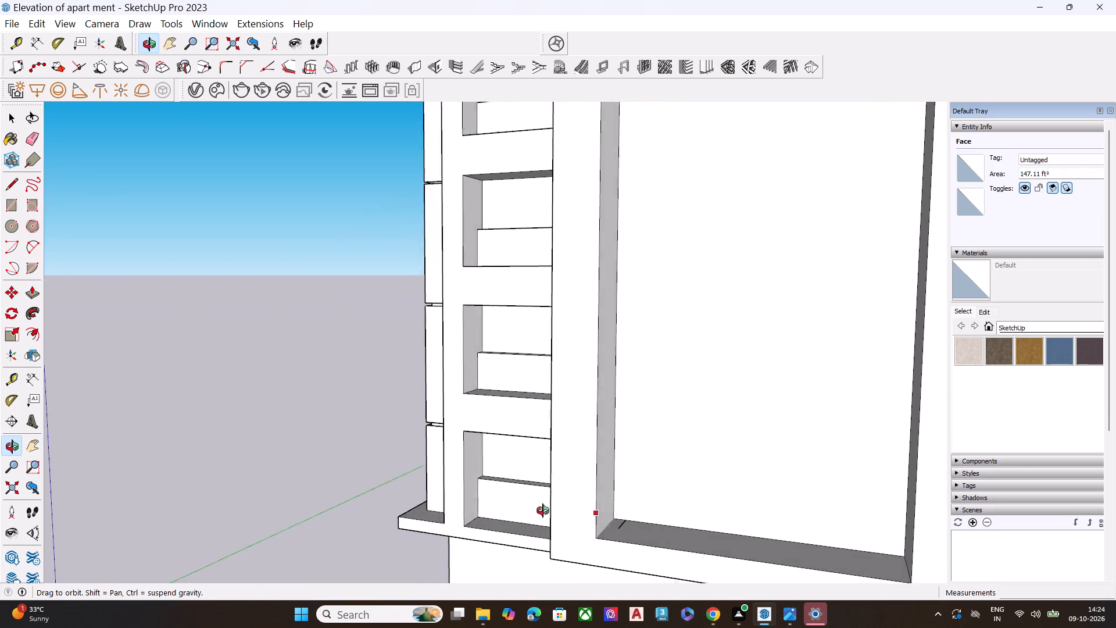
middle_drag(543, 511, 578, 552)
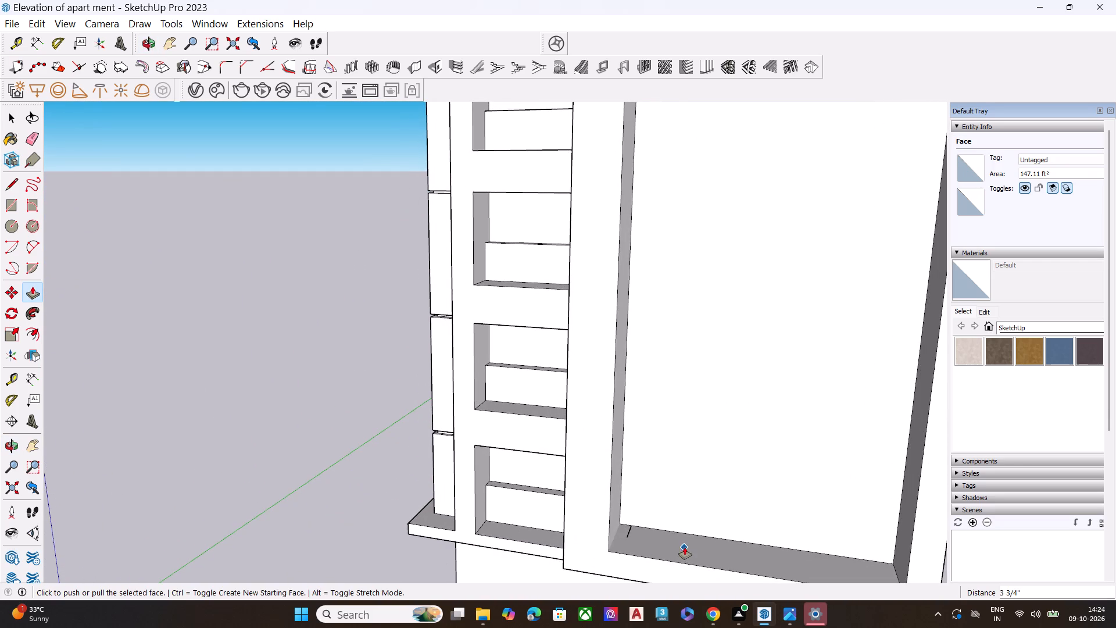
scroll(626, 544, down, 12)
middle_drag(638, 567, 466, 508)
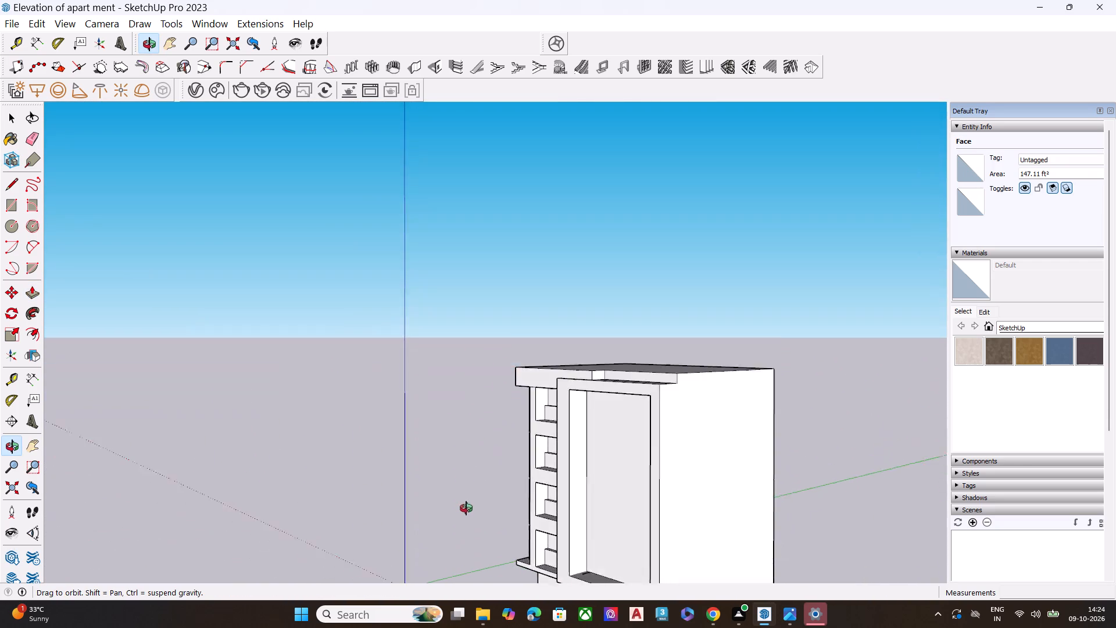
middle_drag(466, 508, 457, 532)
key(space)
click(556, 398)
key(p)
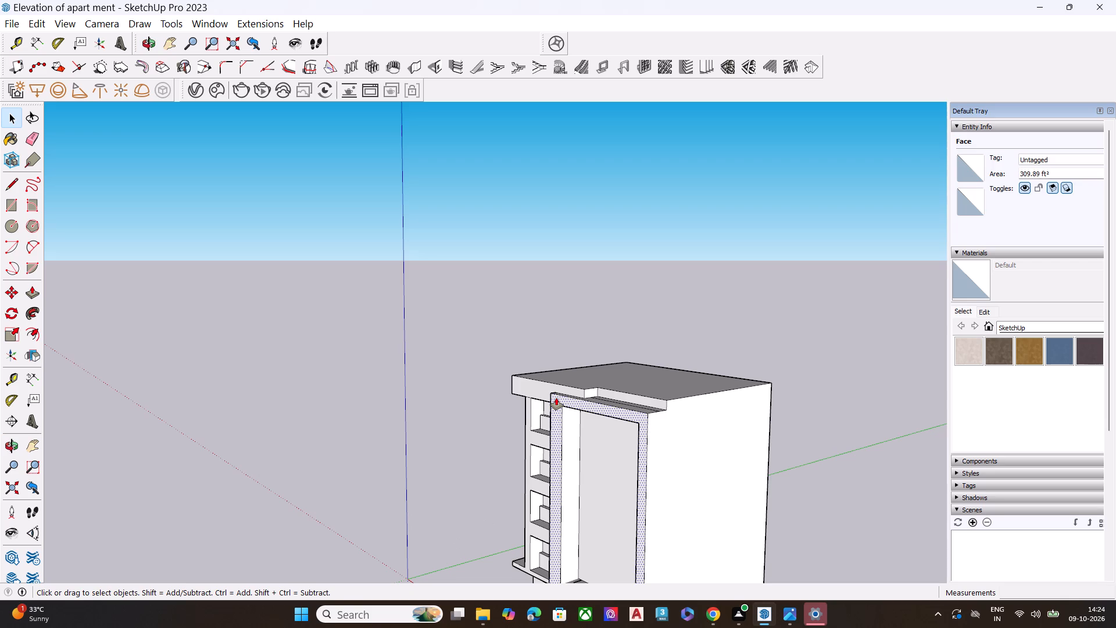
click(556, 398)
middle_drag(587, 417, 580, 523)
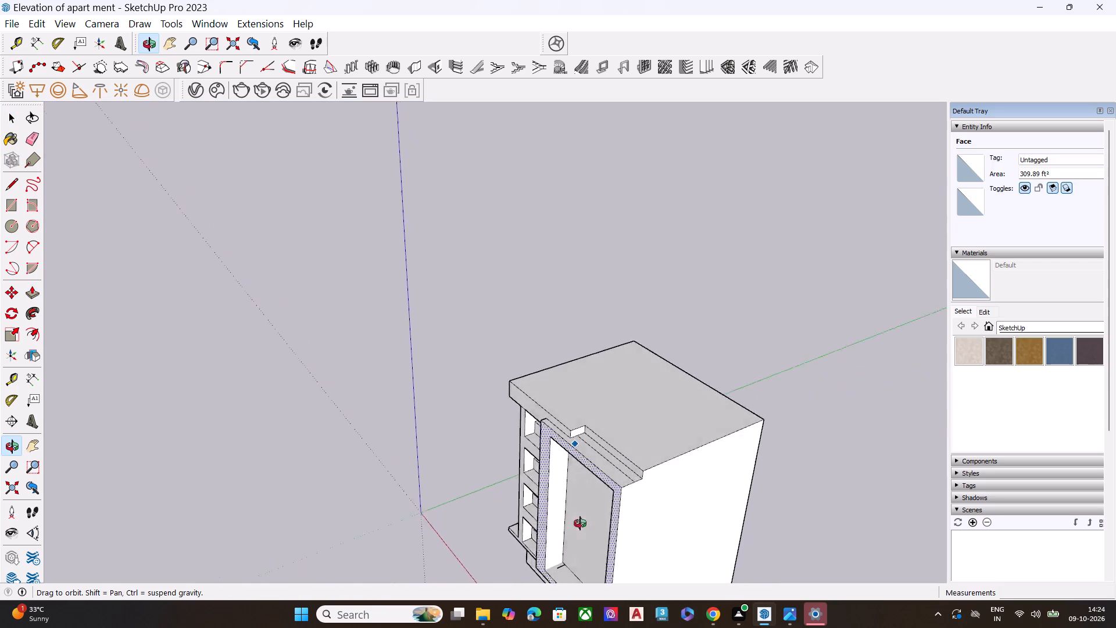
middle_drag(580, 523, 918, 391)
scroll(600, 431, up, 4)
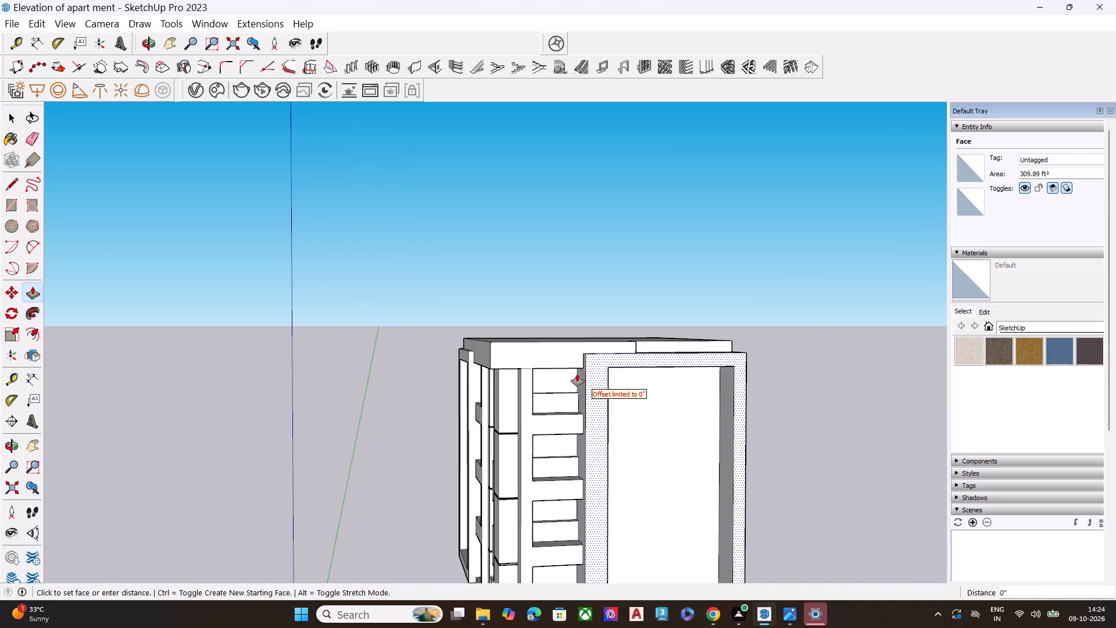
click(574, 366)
Push the roof slab's projecting front face back 2' 6 1/4", and then on until flush with the slab's recessed part.
middle_drag(494, 386, 627, 511)
scroll(623, 511, up, 1)
key(space)
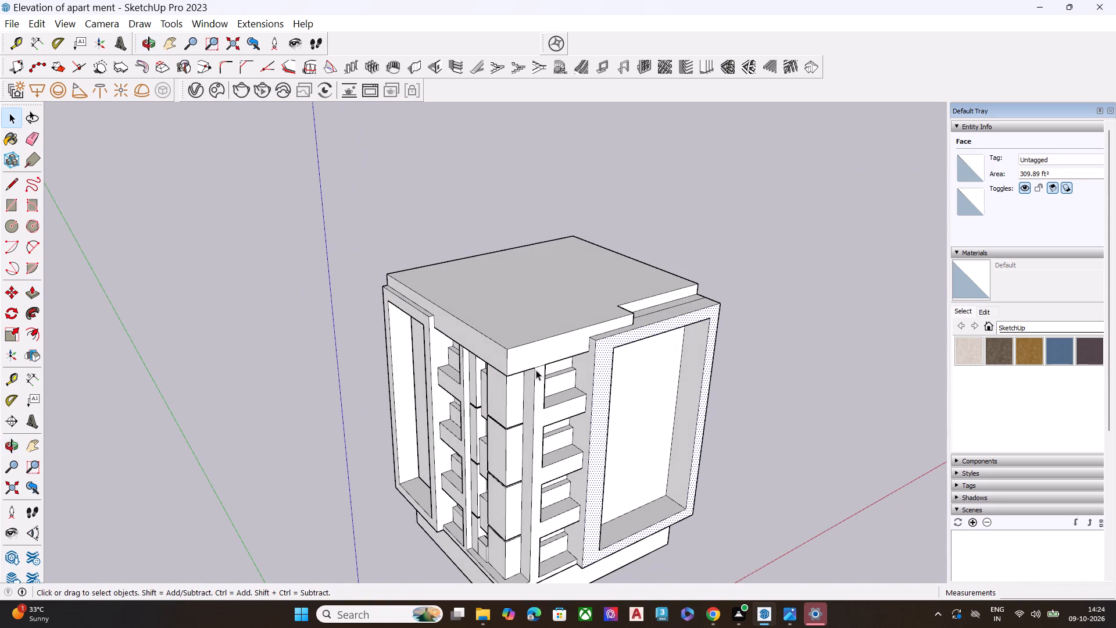
click(536, 358)
key(p)
click(536, 358)
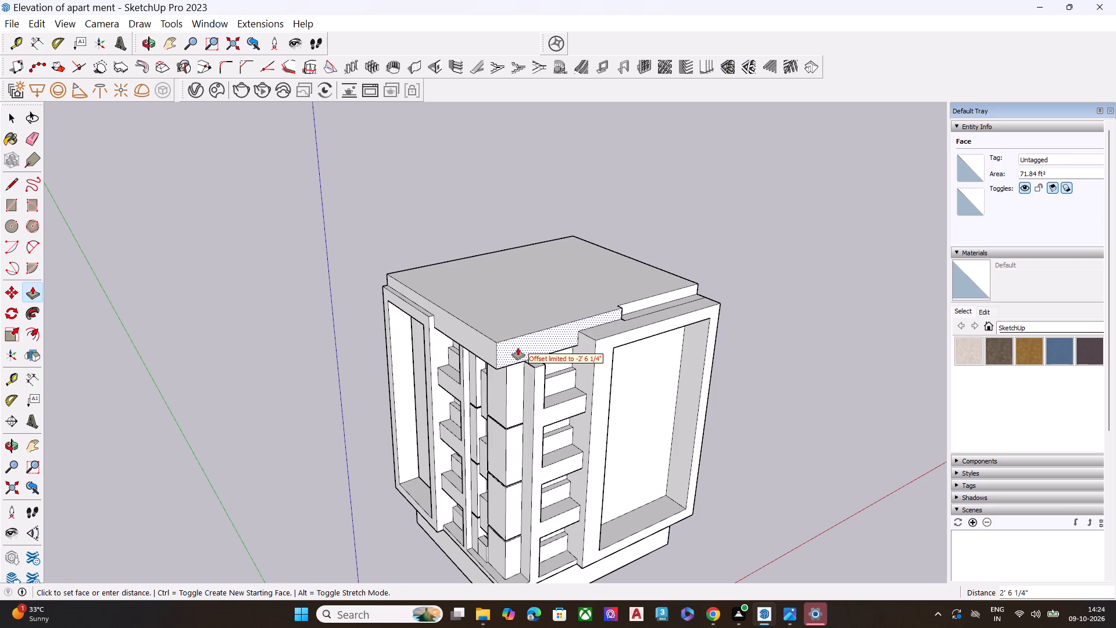
click(507, 347)
key(space)
click(527, 347)
key(p)
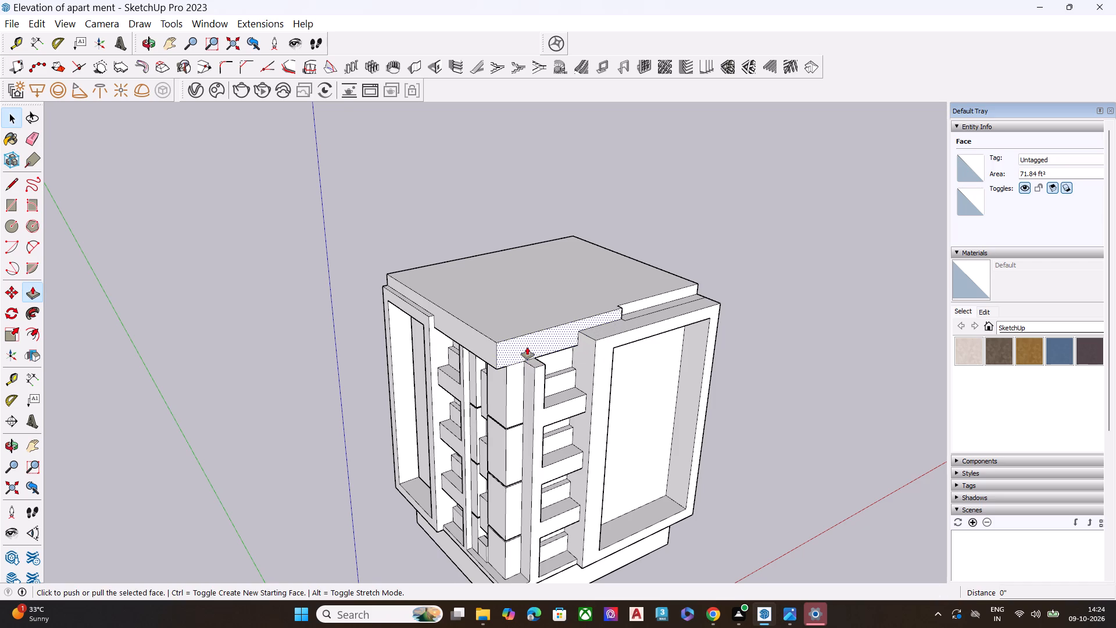
click(527, 347)
click(499, 345)
key(space)
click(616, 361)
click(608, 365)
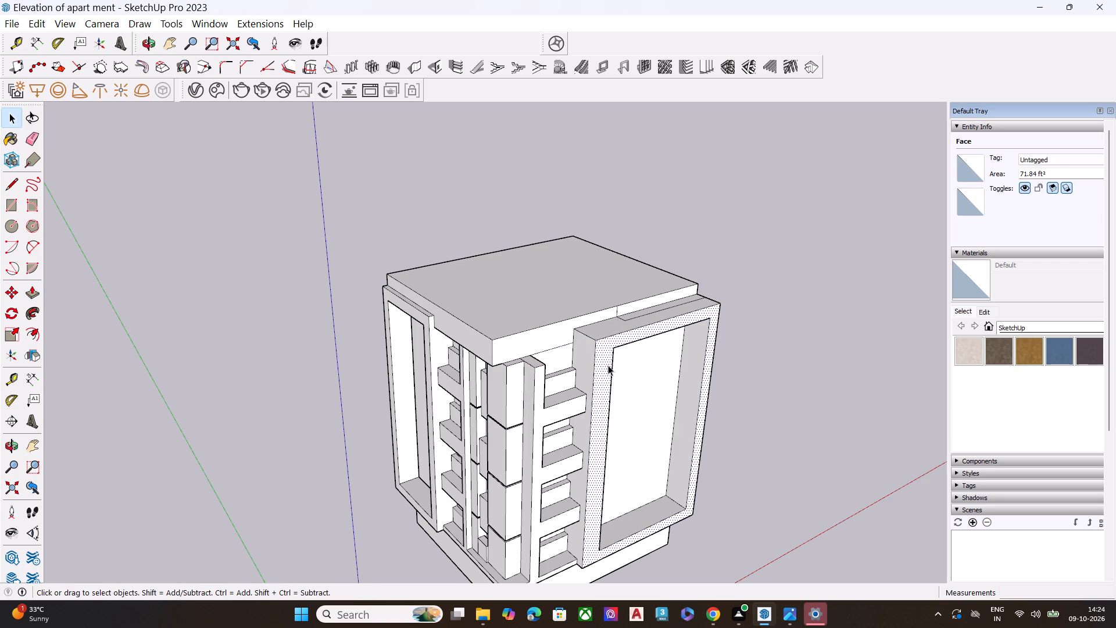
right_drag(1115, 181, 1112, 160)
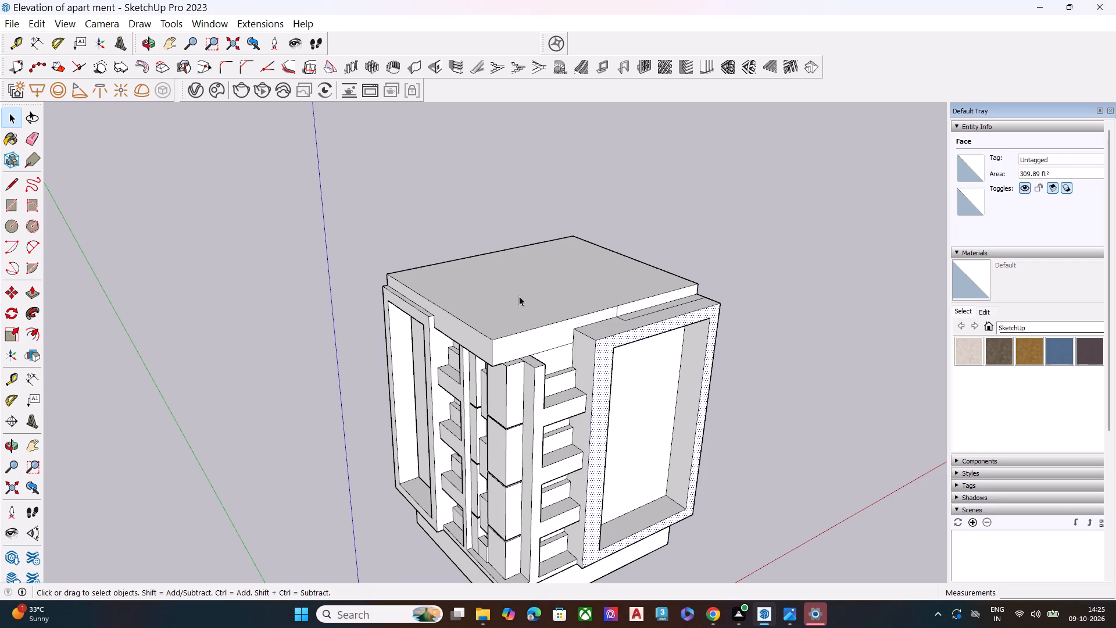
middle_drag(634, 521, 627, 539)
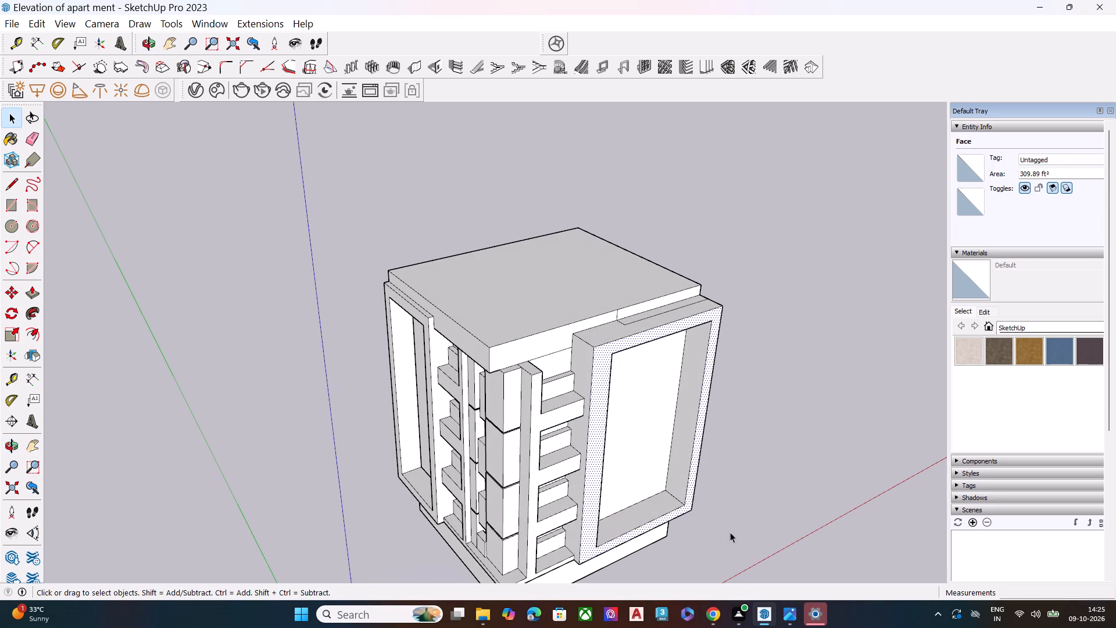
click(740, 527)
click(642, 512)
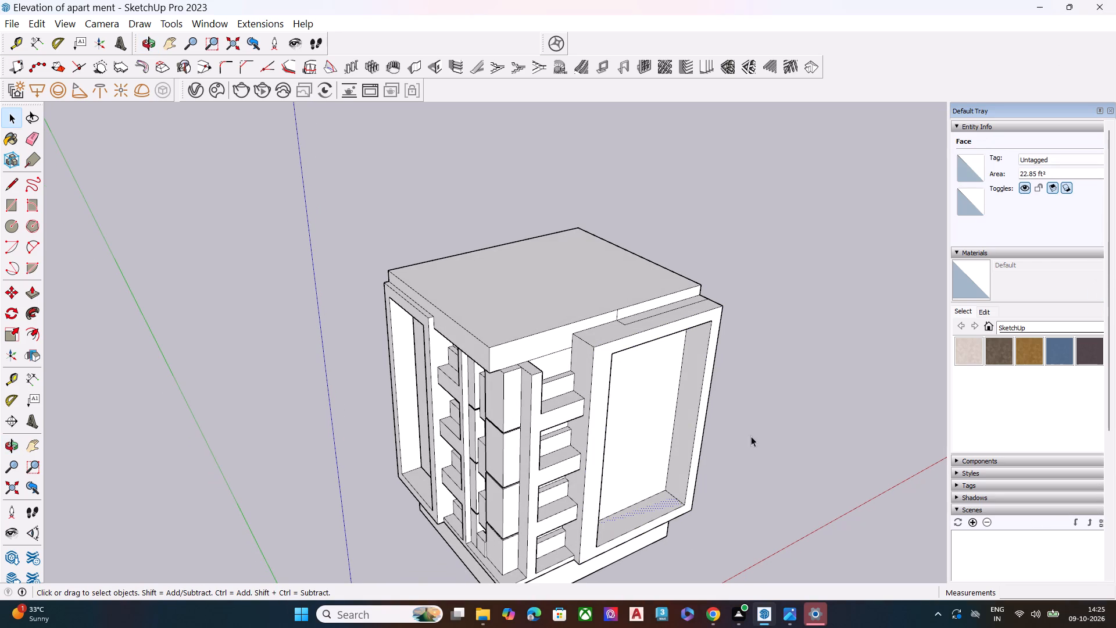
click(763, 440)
Delete the leftover vertical seam on the roof slab's front and the short and long edges on top of the front frame.
middle_drag(684, 336, 667, 430)
scroll(648, 374, up, 8)
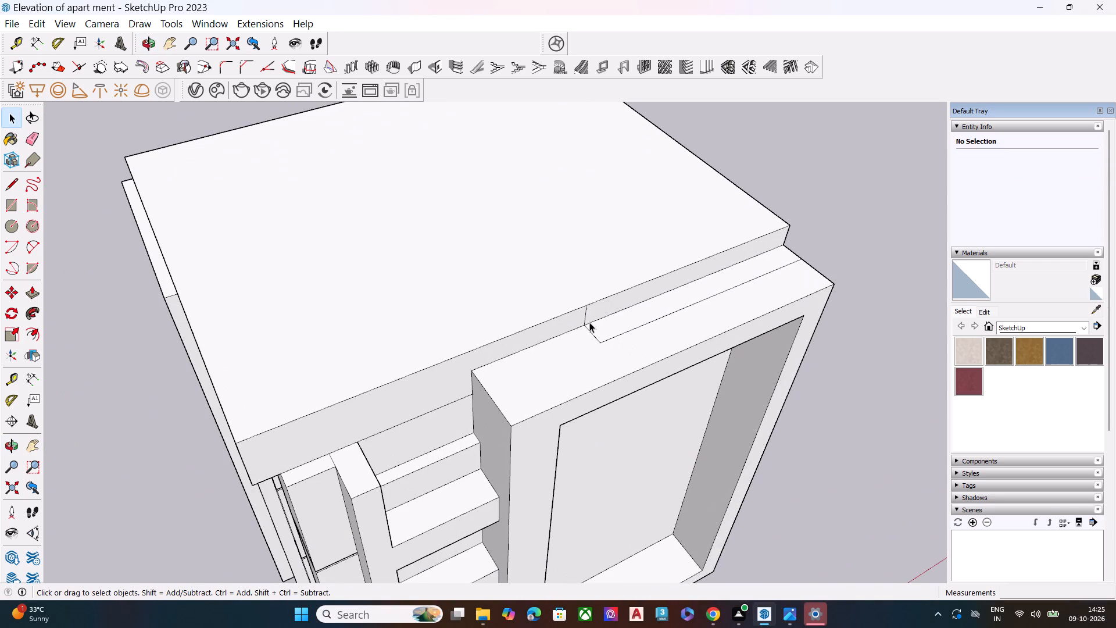
click(586, 313)
key(Delete)
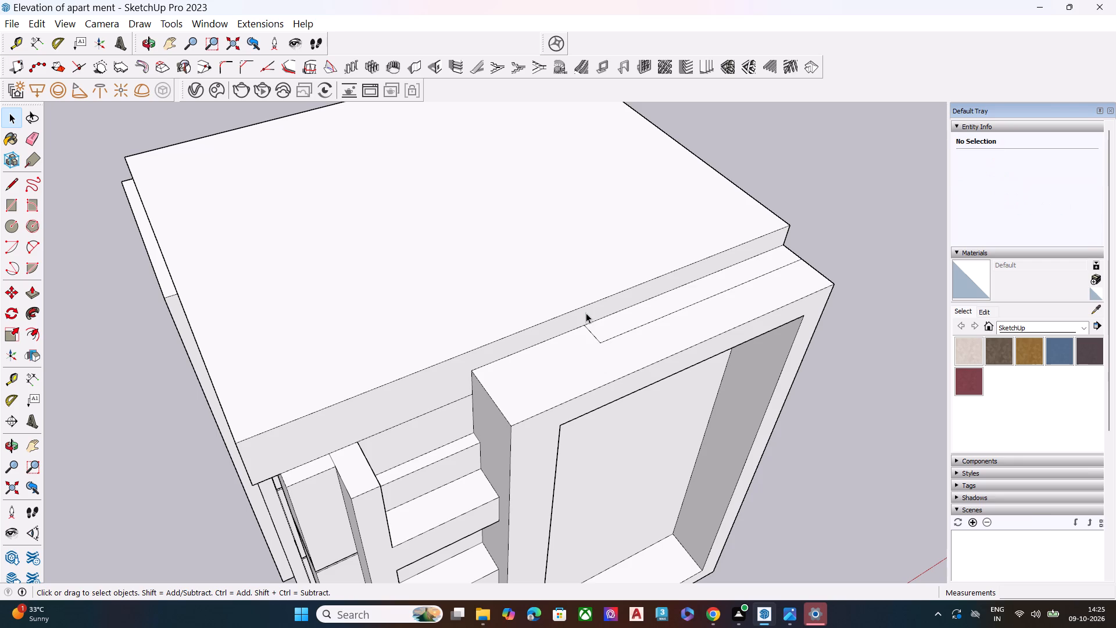
click(597, 336)
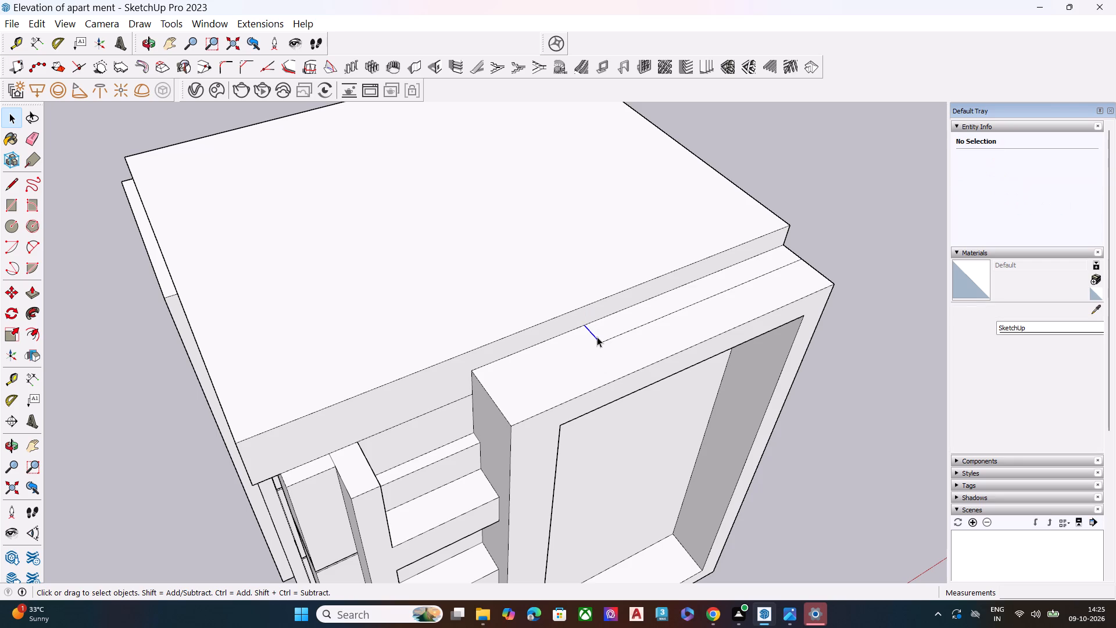
key(Delete)
click(610, 339)
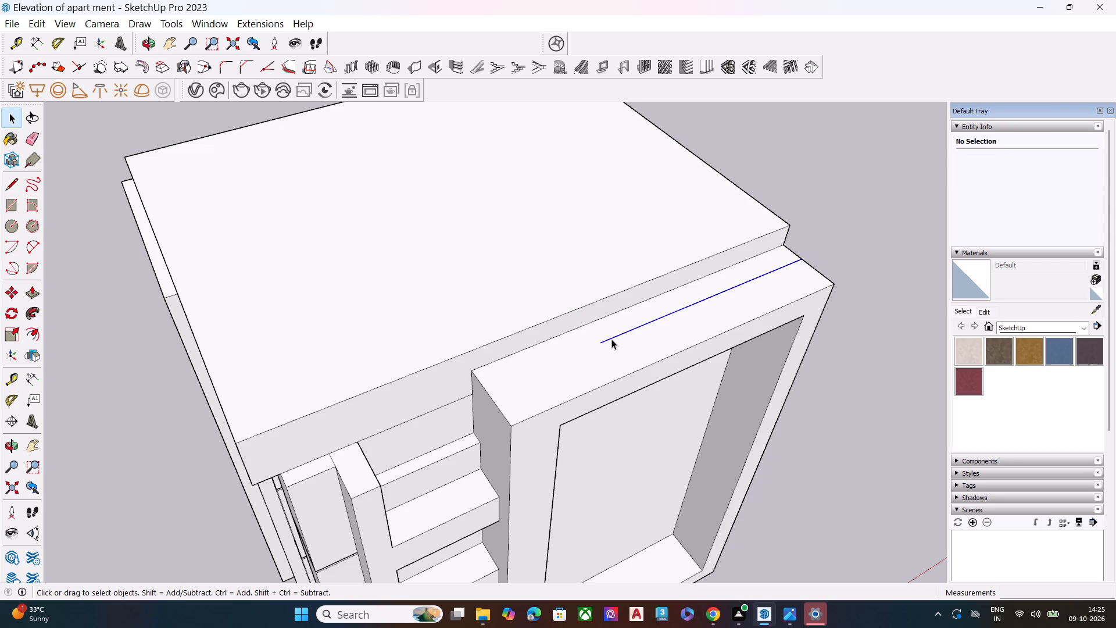
key(Delete)
Draw a vertical line about 1' 6" high on the roof slab's front, from the front frame's top up to the roof edge.
scroll(668, 302, down, 6)
middle_drag(667, 376, 632, 247)
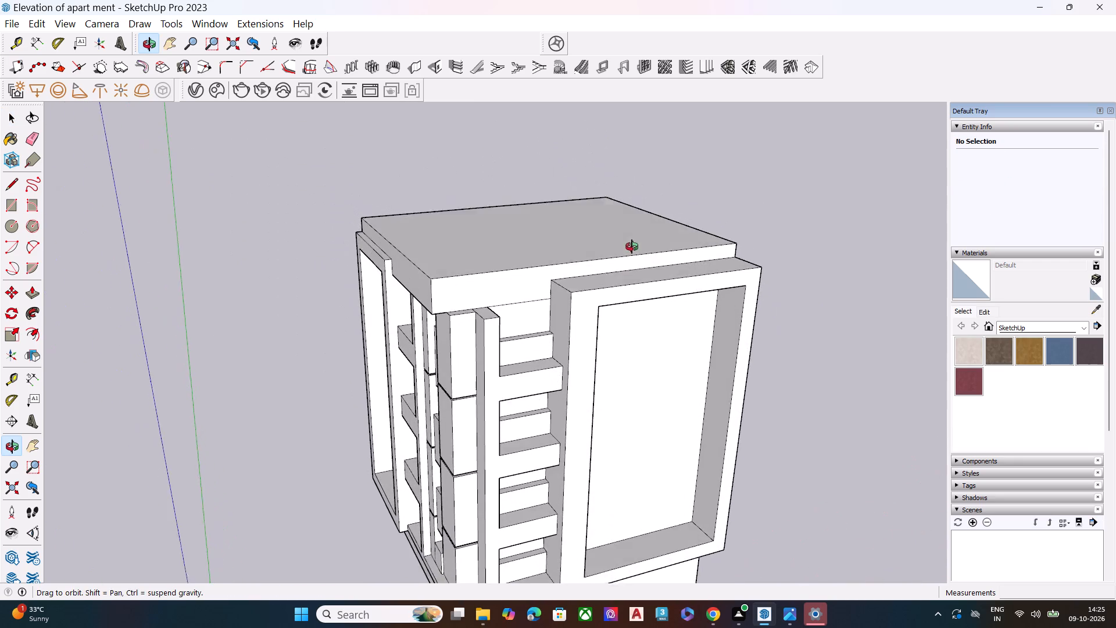
middle_drag(632, 247, 632, 238)
scroll(546, 283, up, 6)
key(l)
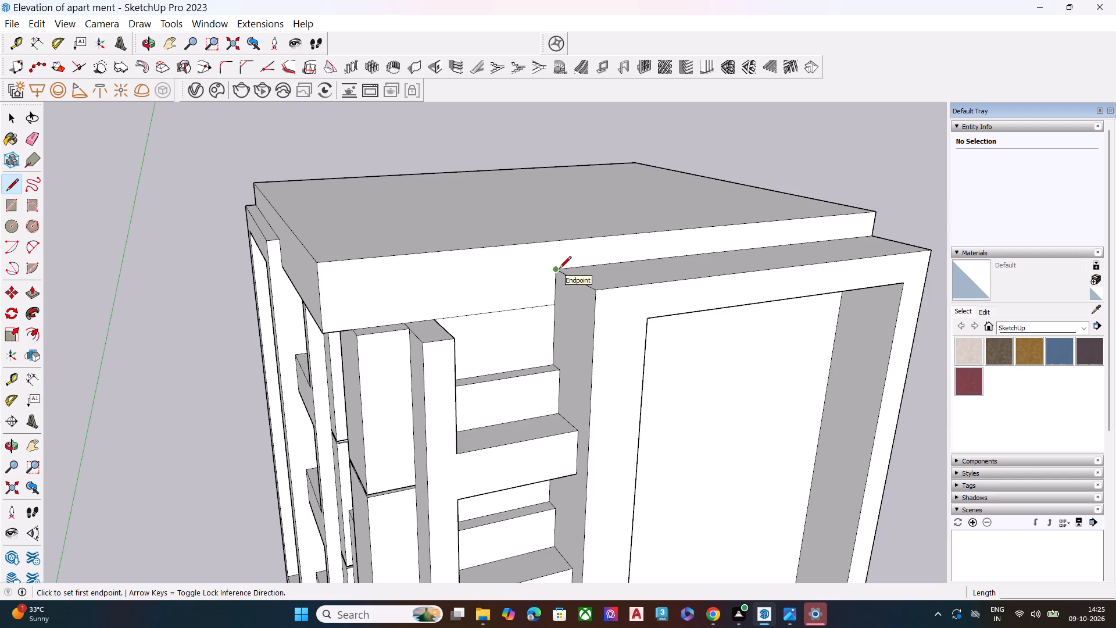
click(595, 268)
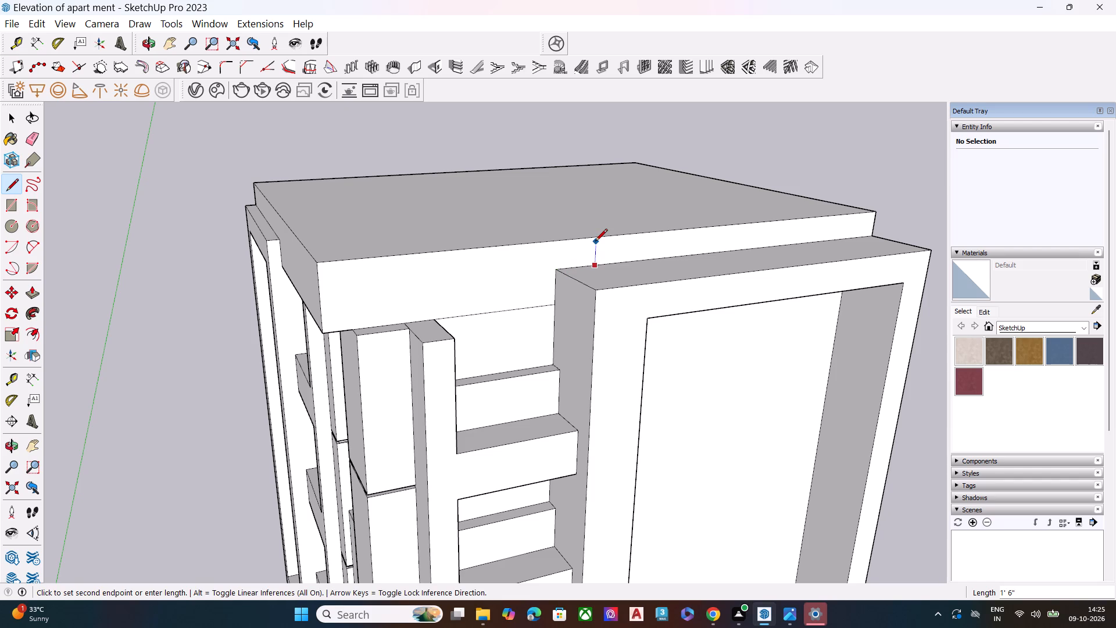
click(595, 238)
key(space)
click(538, 267)
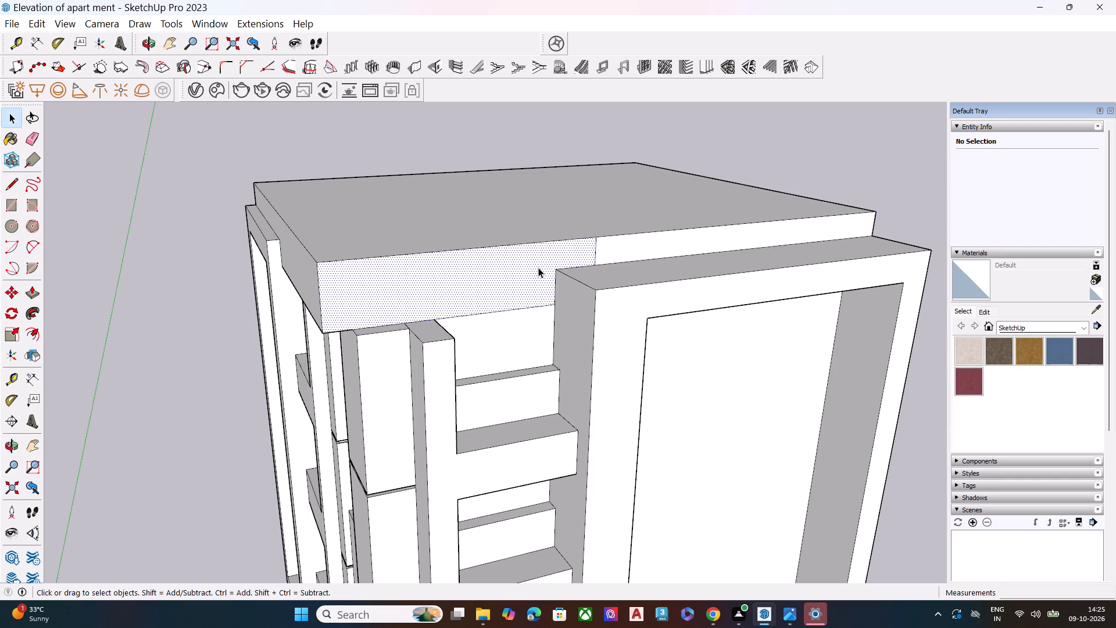
key(space)
click(906, 189)
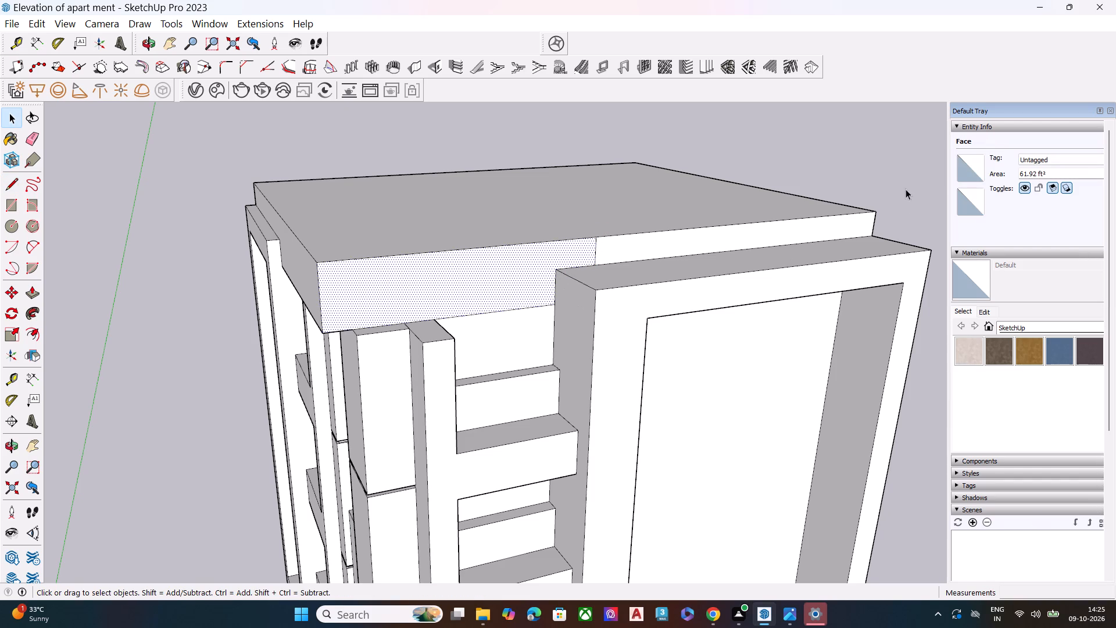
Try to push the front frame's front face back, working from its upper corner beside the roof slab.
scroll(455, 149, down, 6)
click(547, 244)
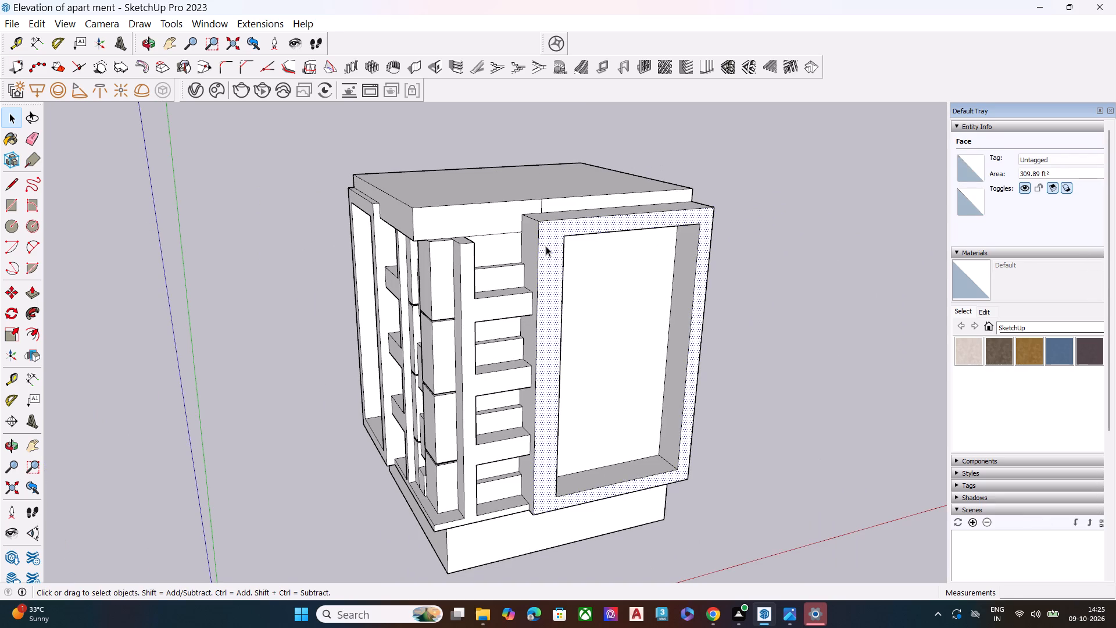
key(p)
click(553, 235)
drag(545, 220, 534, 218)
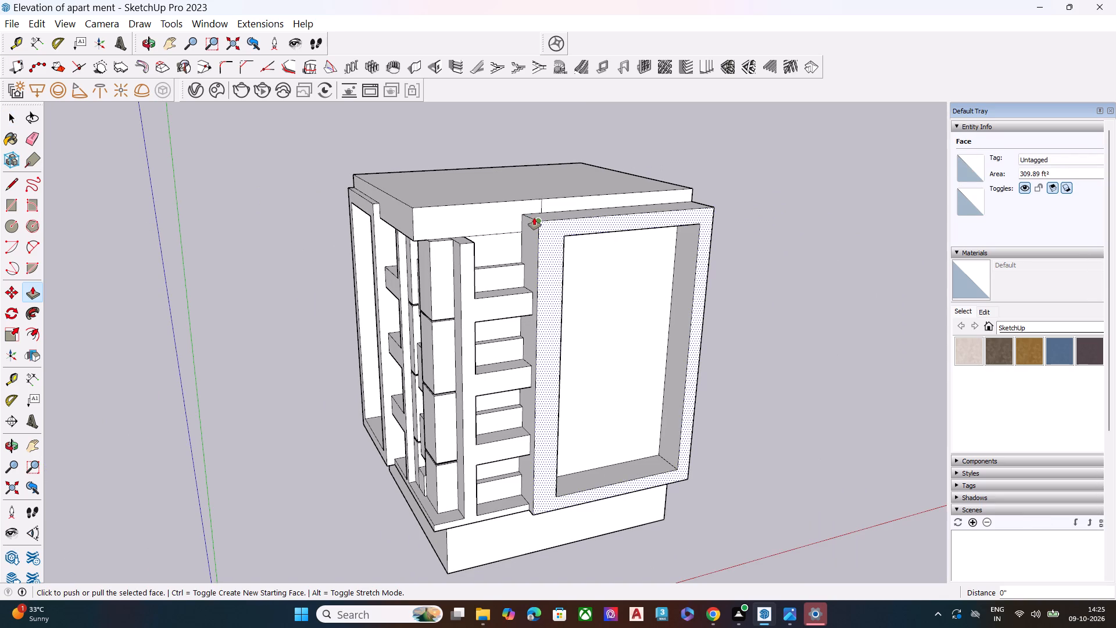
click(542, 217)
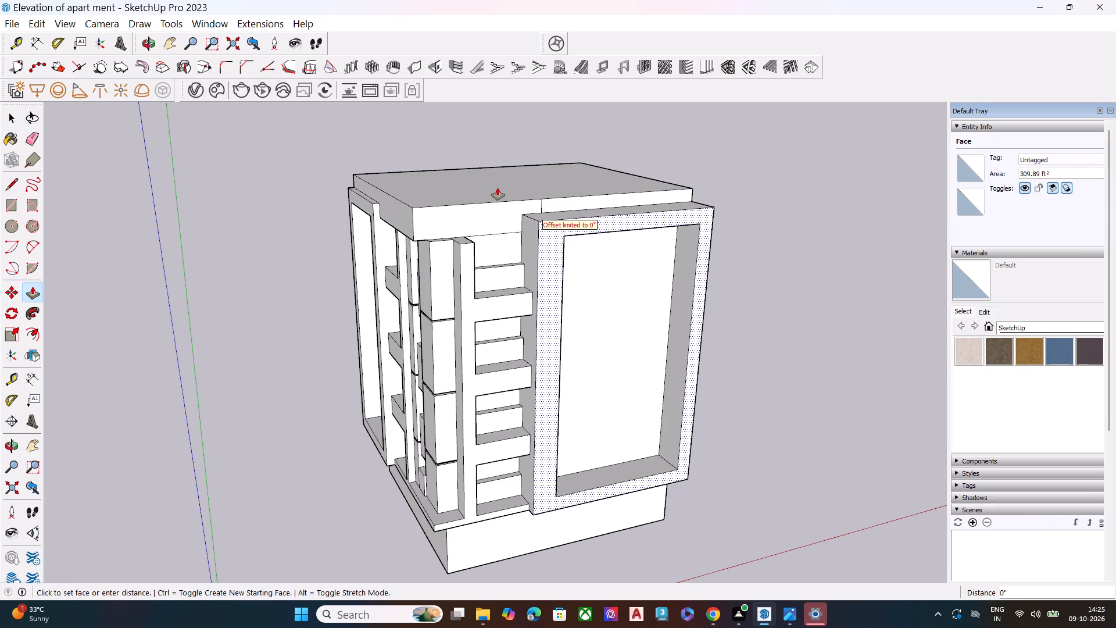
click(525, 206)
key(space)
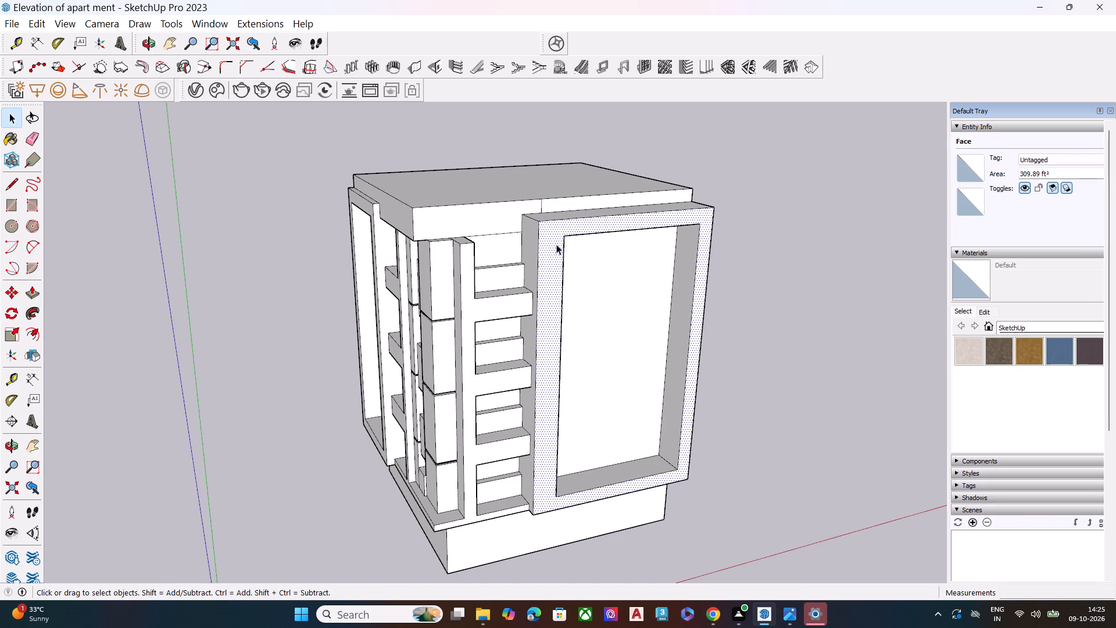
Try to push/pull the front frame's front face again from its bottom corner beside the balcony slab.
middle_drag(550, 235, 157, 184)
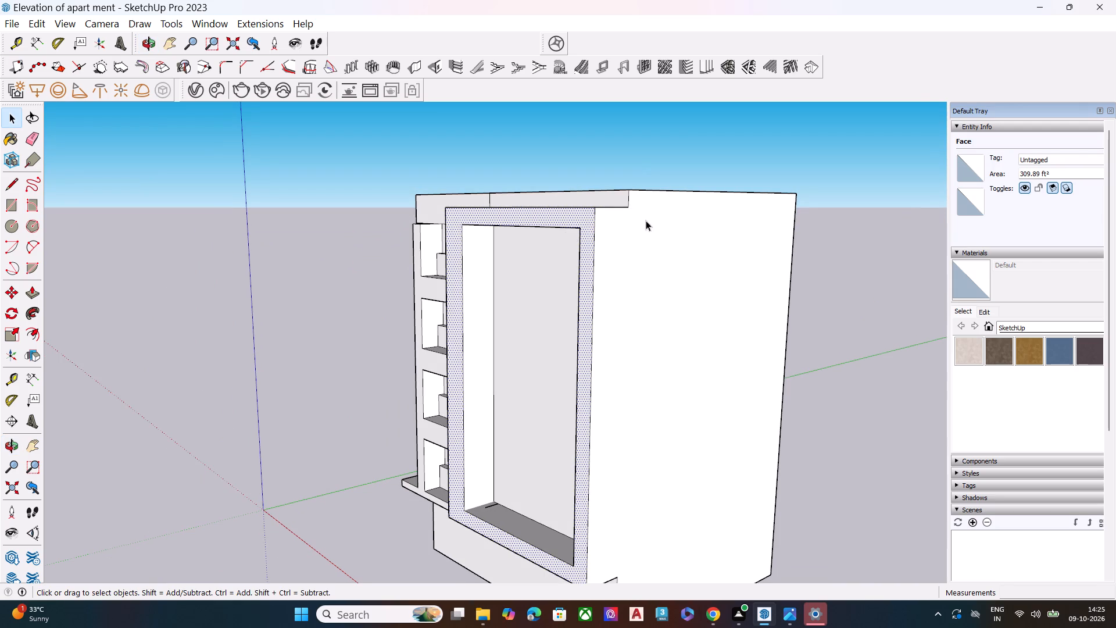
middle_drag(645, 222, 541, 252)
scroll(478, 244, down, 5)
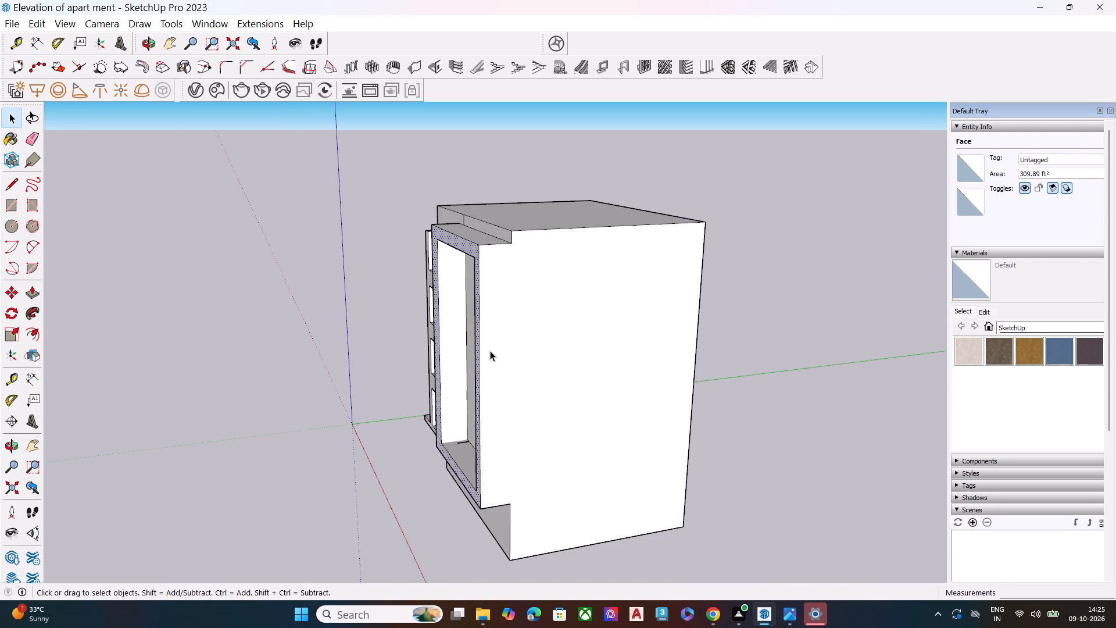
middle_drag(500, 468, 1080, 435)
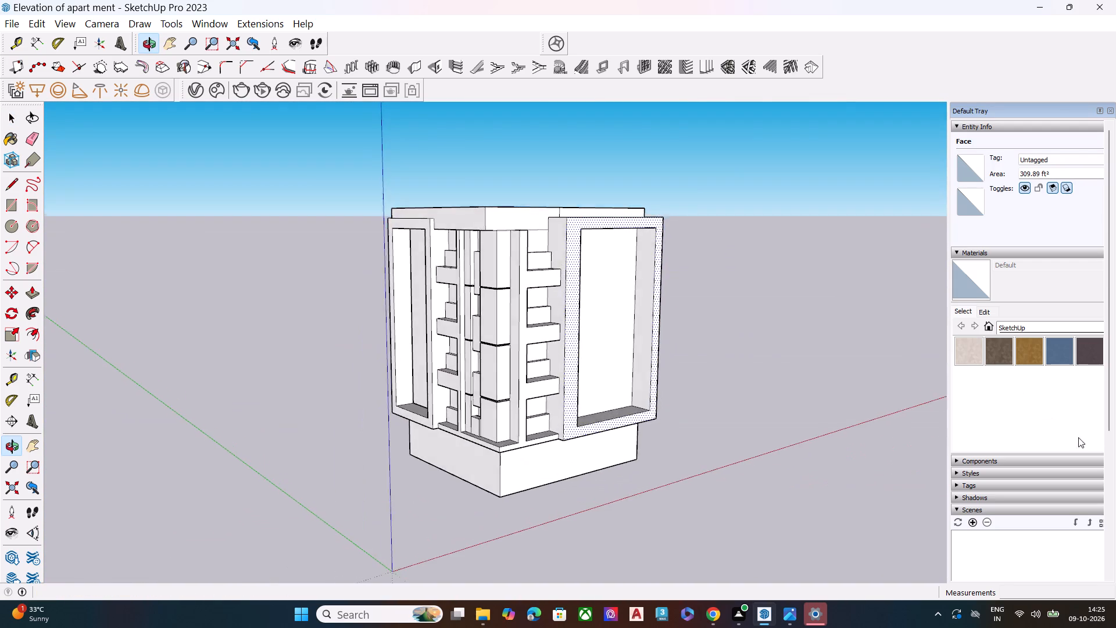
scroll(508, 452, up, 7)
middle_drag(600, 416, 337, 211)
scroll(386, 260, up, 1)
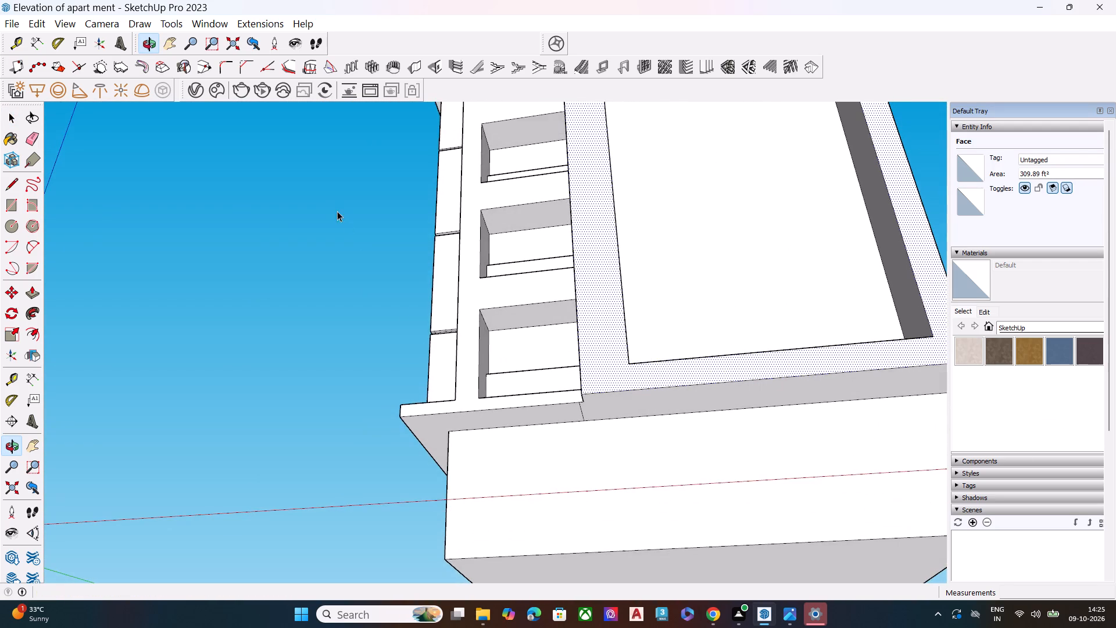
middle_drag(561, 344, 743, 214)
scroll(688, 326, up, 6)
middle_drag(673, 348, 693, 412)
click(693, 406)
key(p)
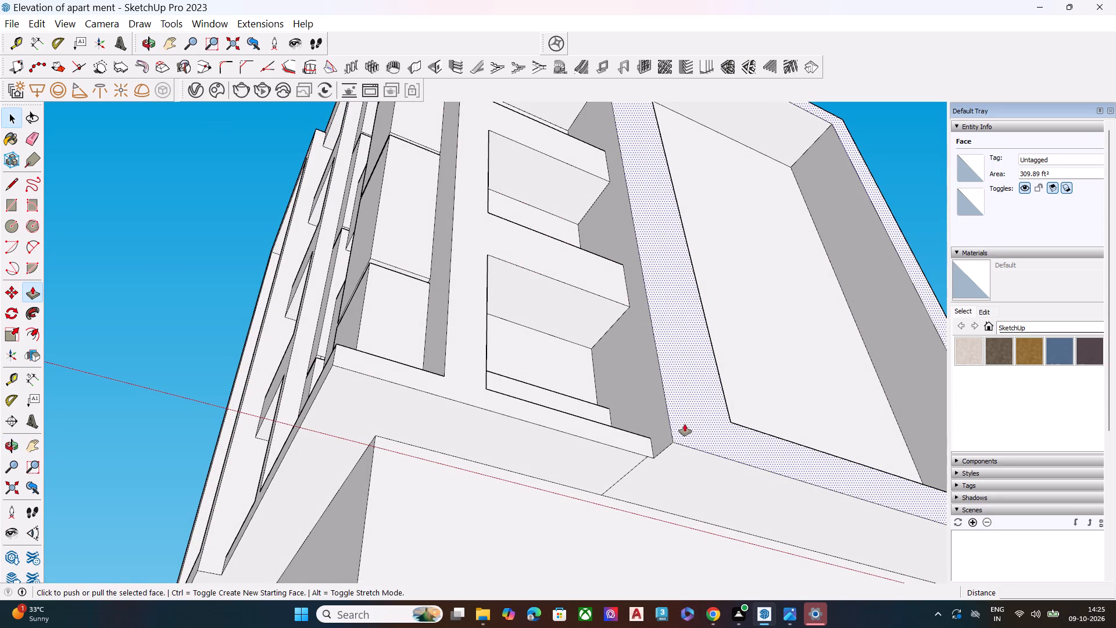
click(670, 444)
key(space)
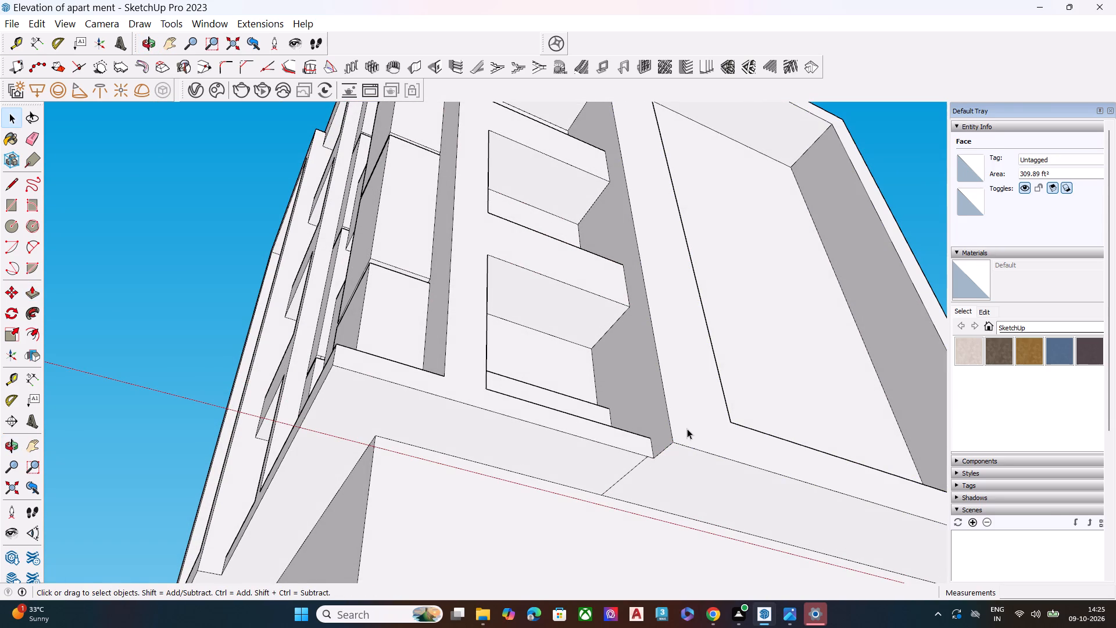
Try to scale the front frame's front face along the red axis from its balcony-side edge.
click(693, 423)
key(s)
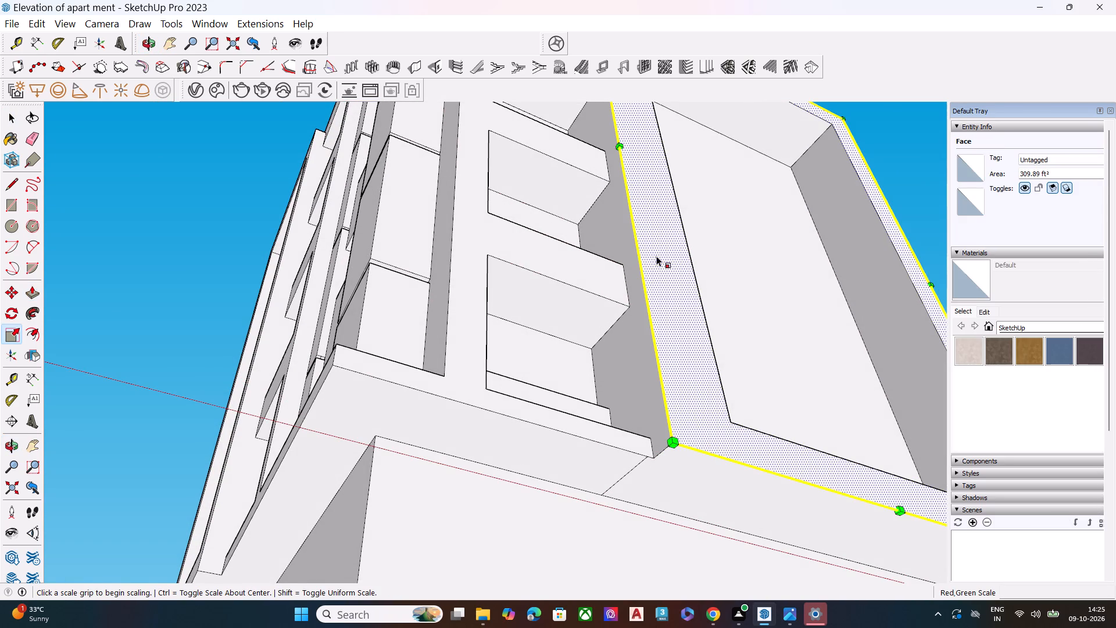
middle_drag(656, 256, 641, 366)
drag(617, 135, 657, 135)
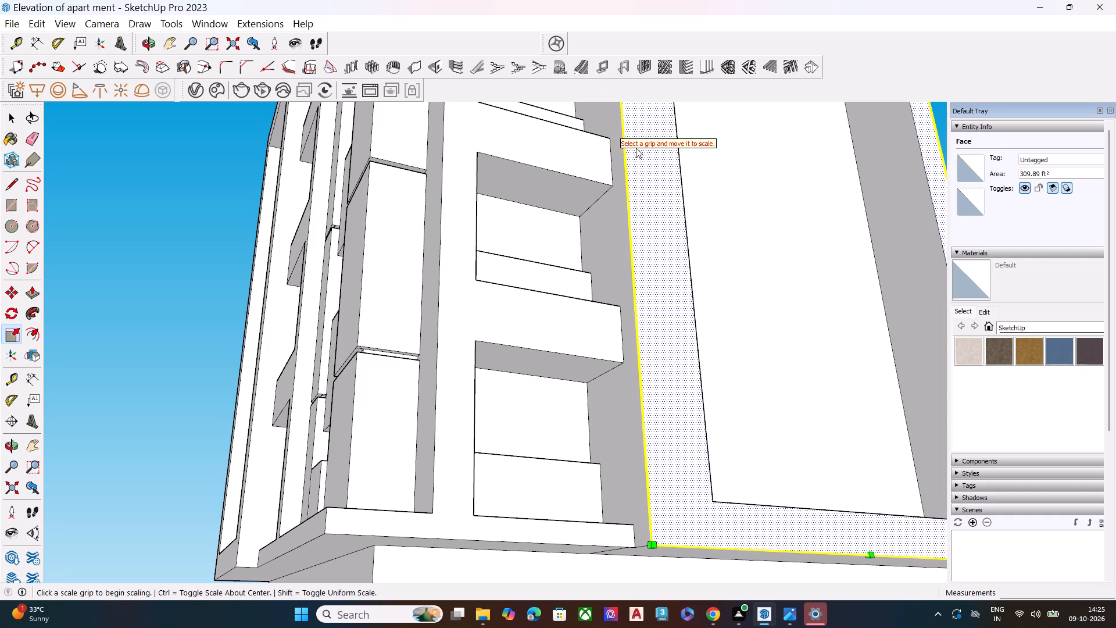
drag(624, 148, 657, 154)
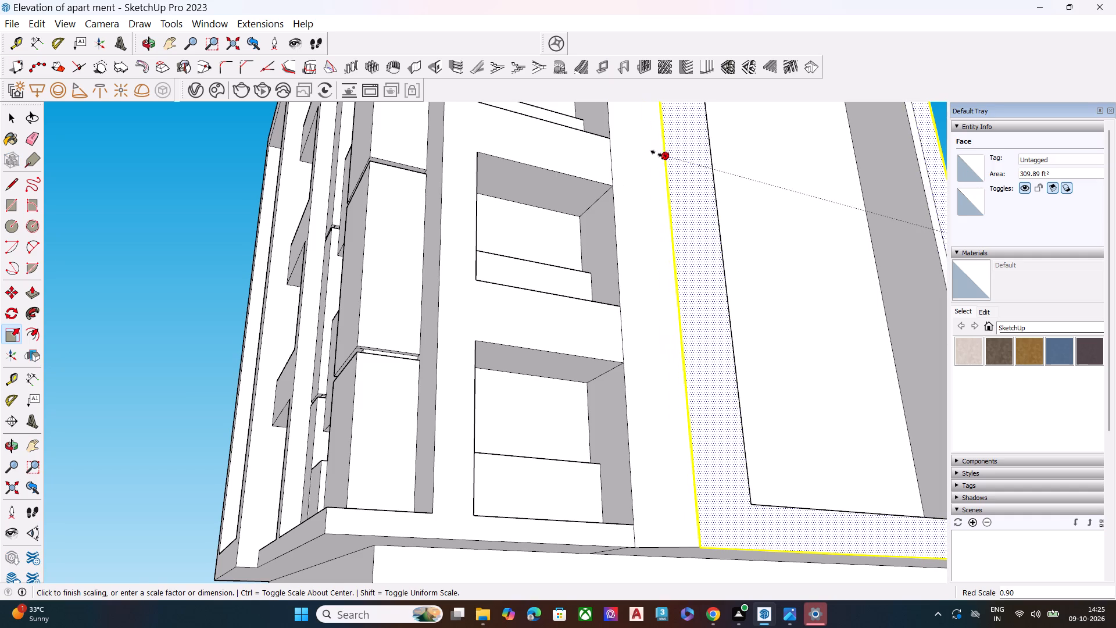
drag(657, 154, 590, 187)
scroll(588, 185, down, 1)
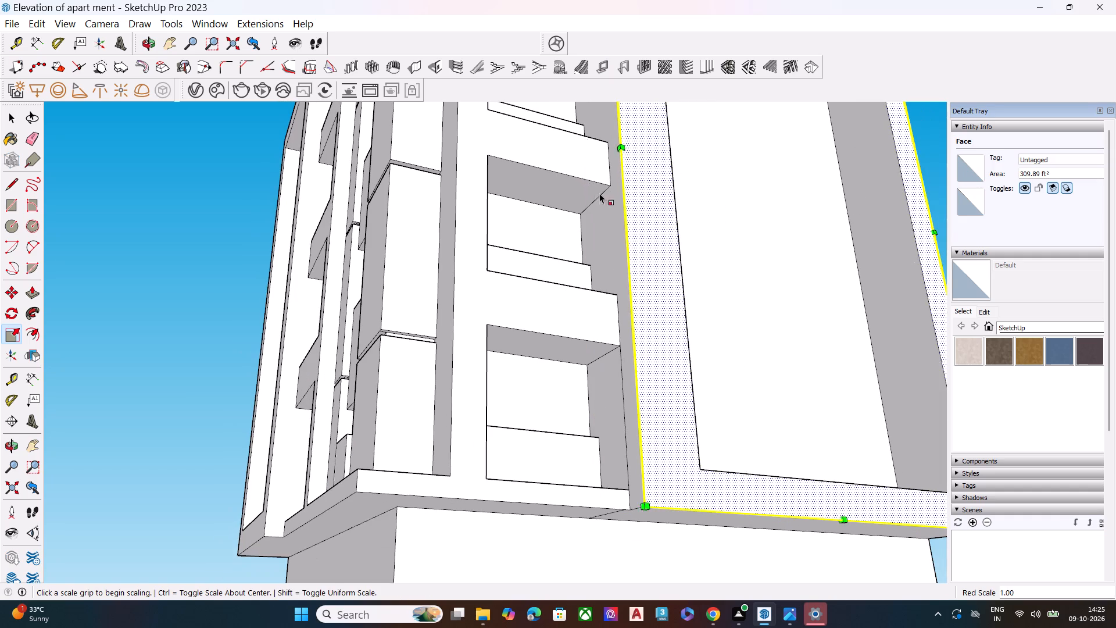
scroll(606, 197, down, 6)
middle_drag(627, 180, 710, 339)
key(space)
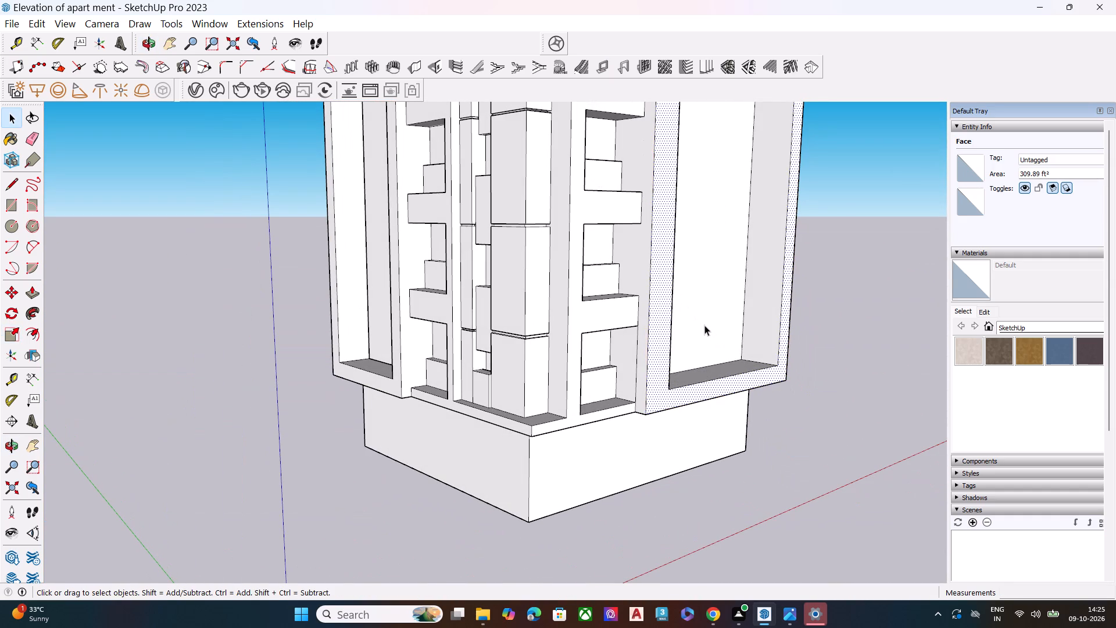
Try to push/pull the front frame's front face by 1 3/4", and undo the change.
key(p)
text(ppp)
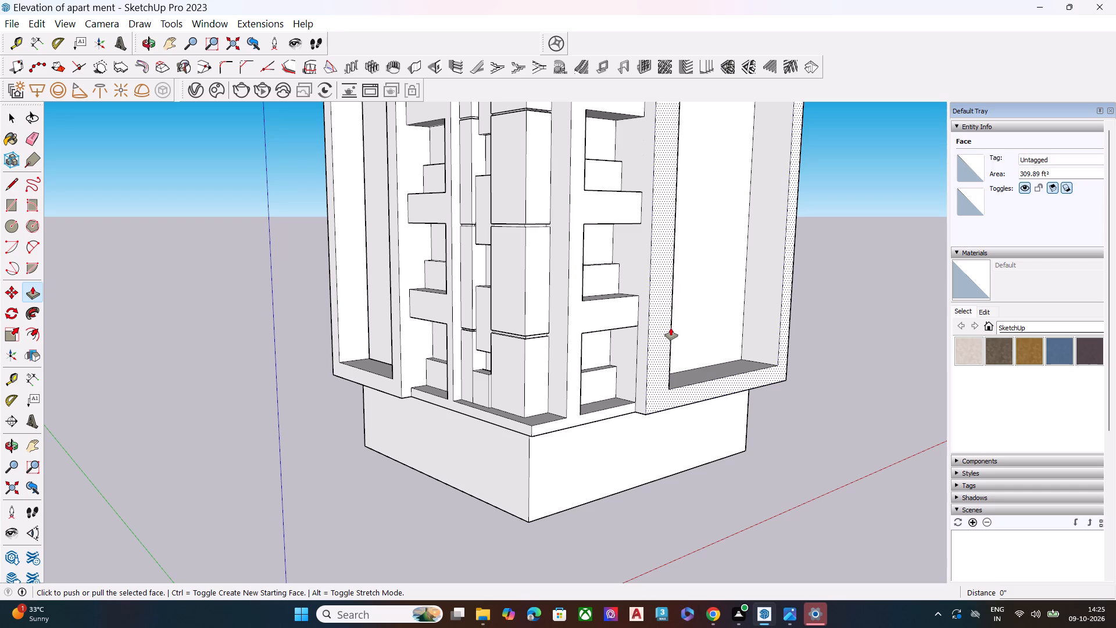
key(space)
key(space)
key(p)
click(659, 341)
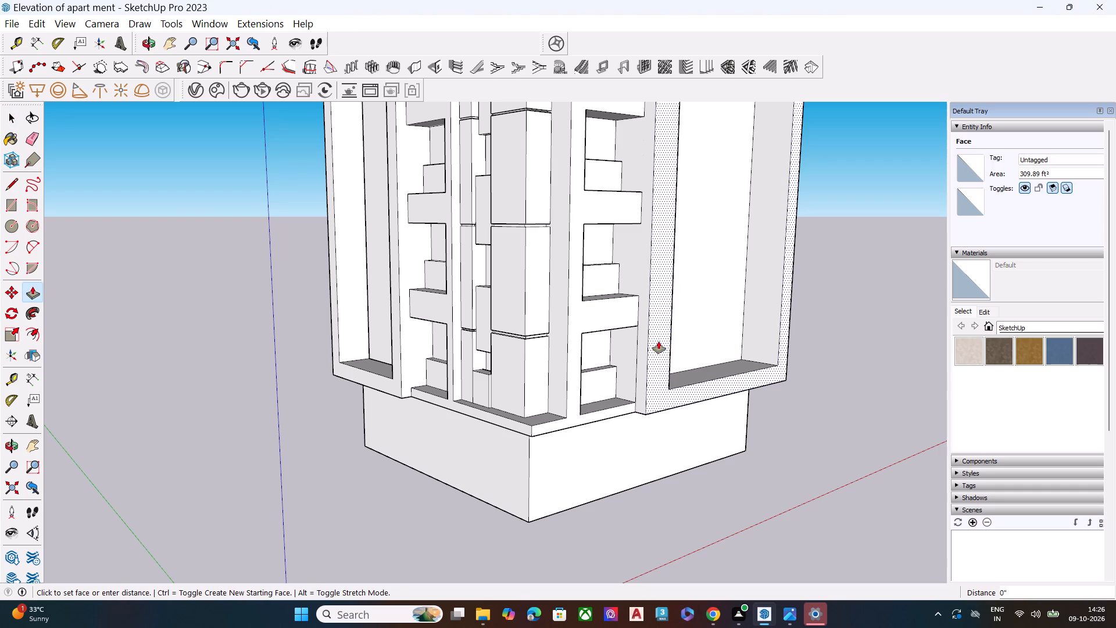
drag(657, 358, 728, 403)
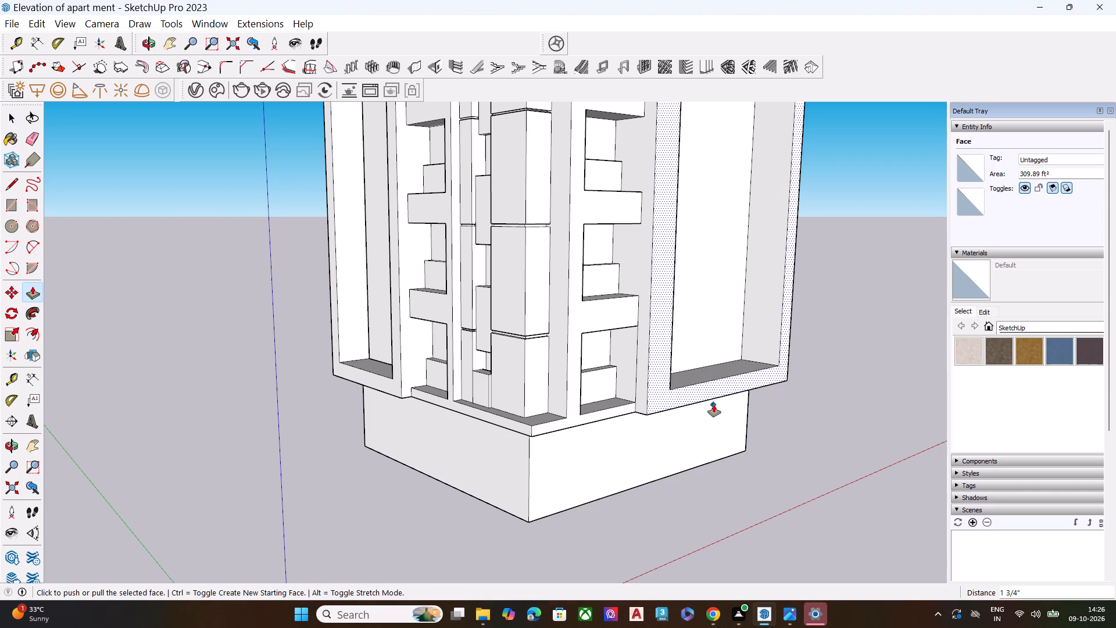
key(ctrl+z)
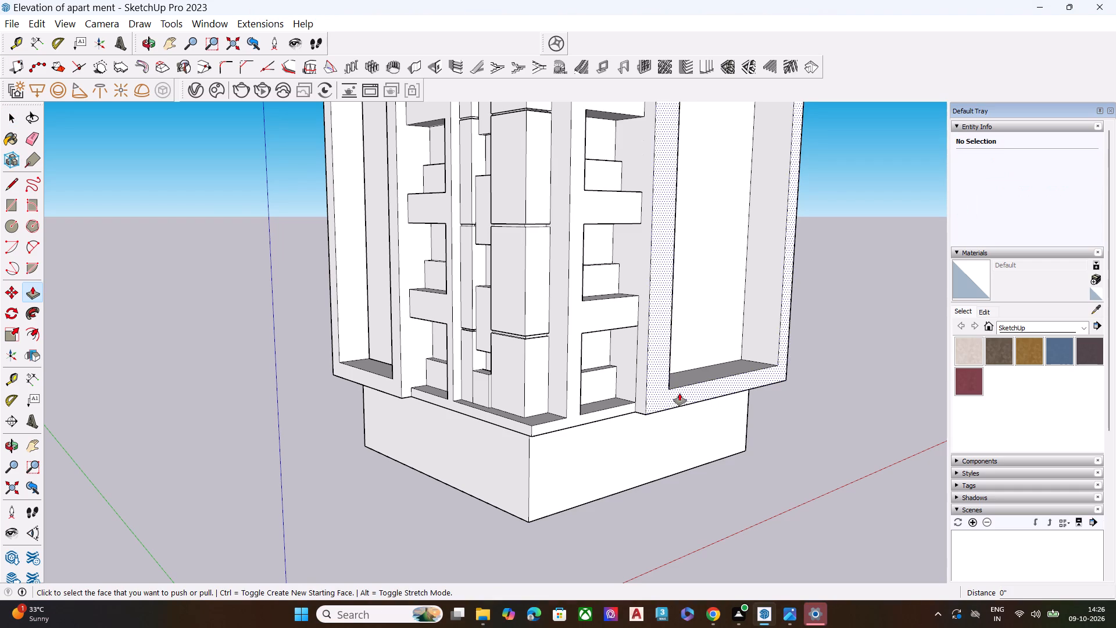
Delete the vertical edge between the lowest balcony opening and the front frame's inner side.
key(space)
middle_drag(645, 295, 697, 314)
scroll(682, 347, up, 5)
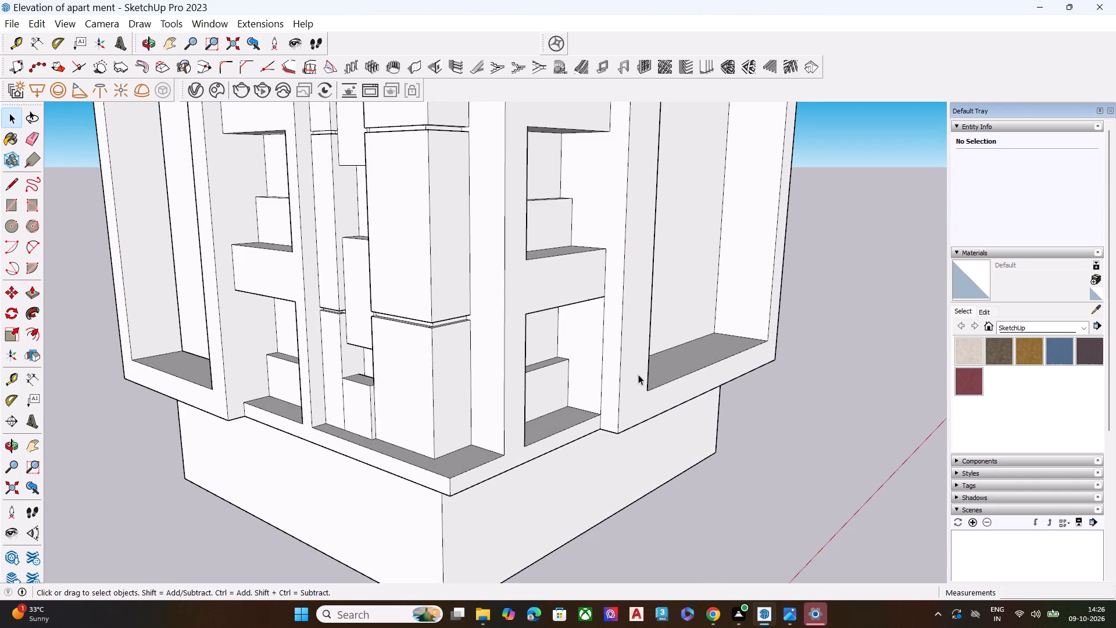
click(595, 341)
key(Delete)
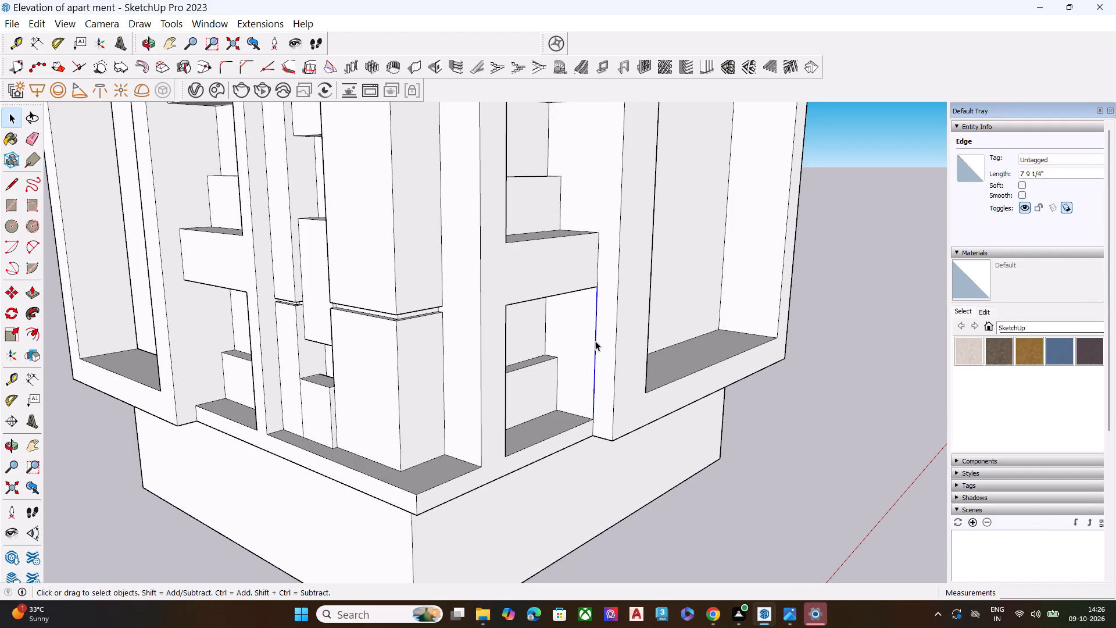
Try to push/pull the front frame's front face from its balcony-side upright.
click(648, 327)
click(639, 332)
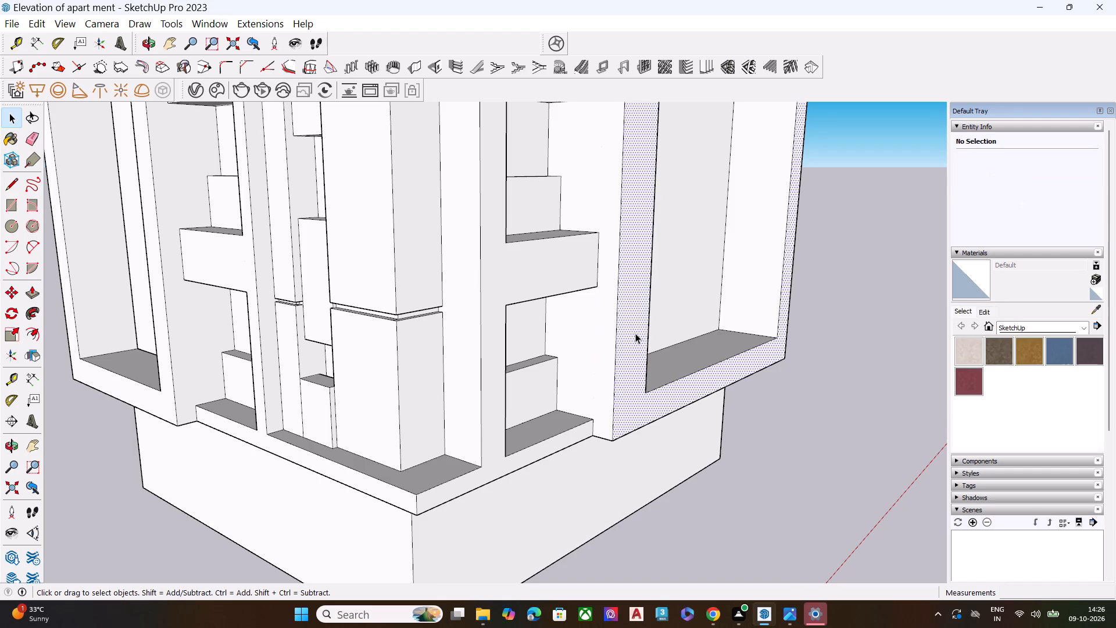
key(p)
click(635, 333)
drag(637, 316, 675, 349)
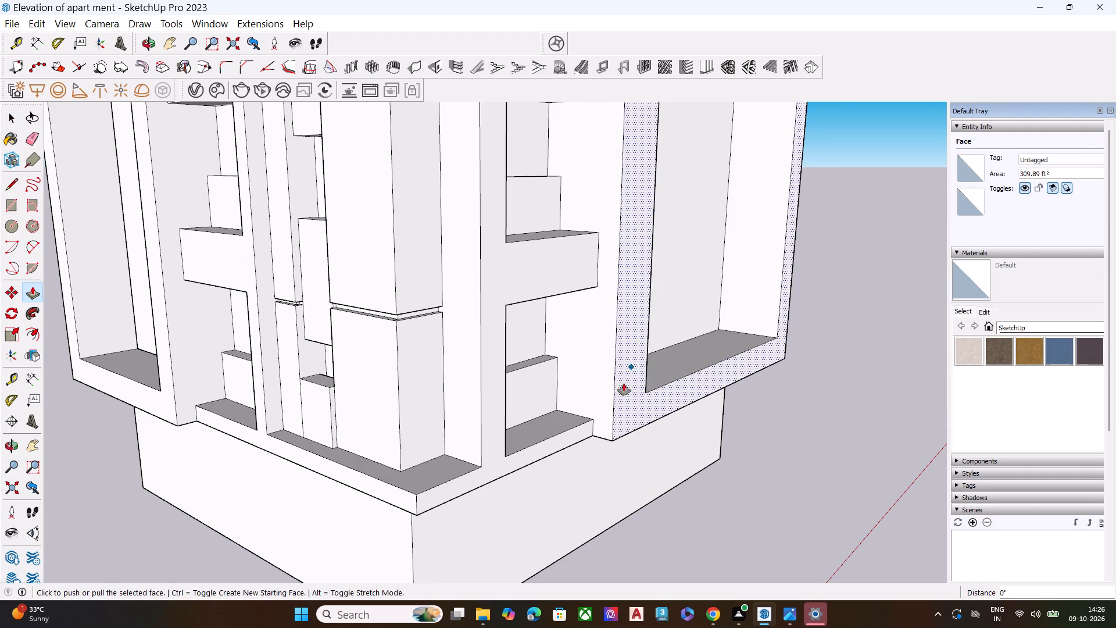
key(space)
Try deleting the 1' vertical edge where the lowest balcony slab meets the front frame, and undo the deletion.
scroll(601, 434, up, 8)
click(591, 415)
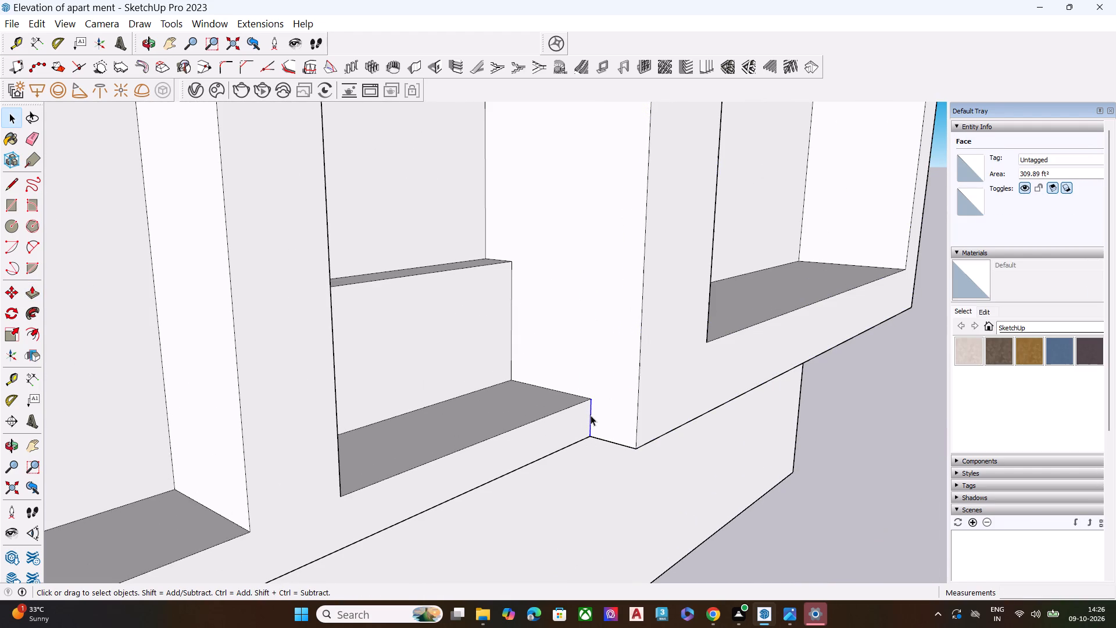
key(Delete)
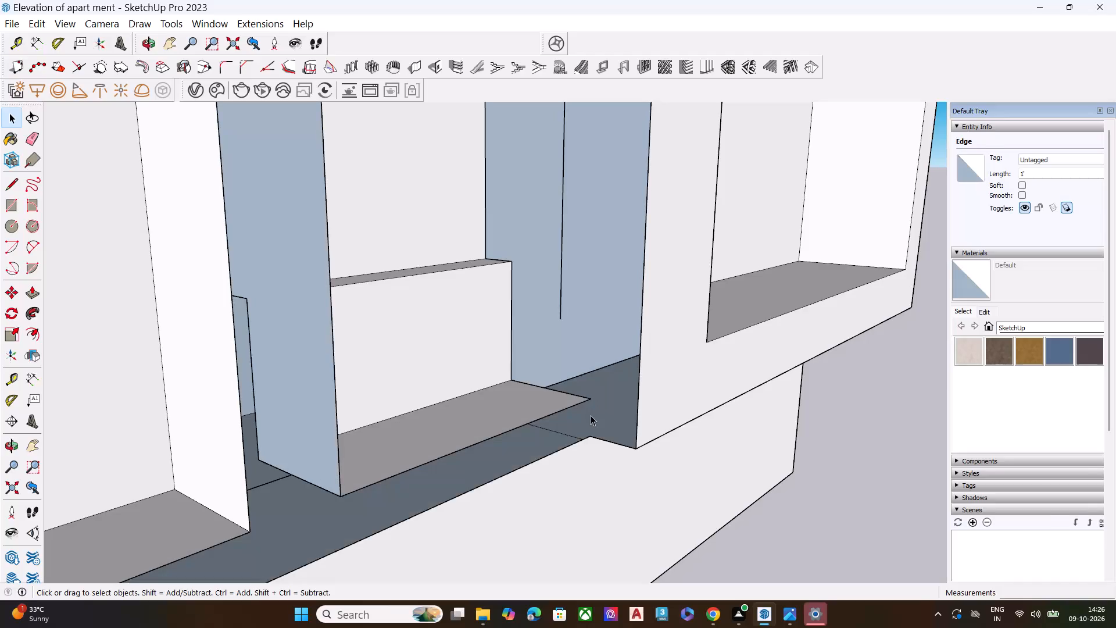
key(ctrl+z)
Push the front face of the balcony framework beside the front frame back until flush with the corner column block.
scroll(639, 331, down, 6)
middle_drag(654, 365, 649, 356)
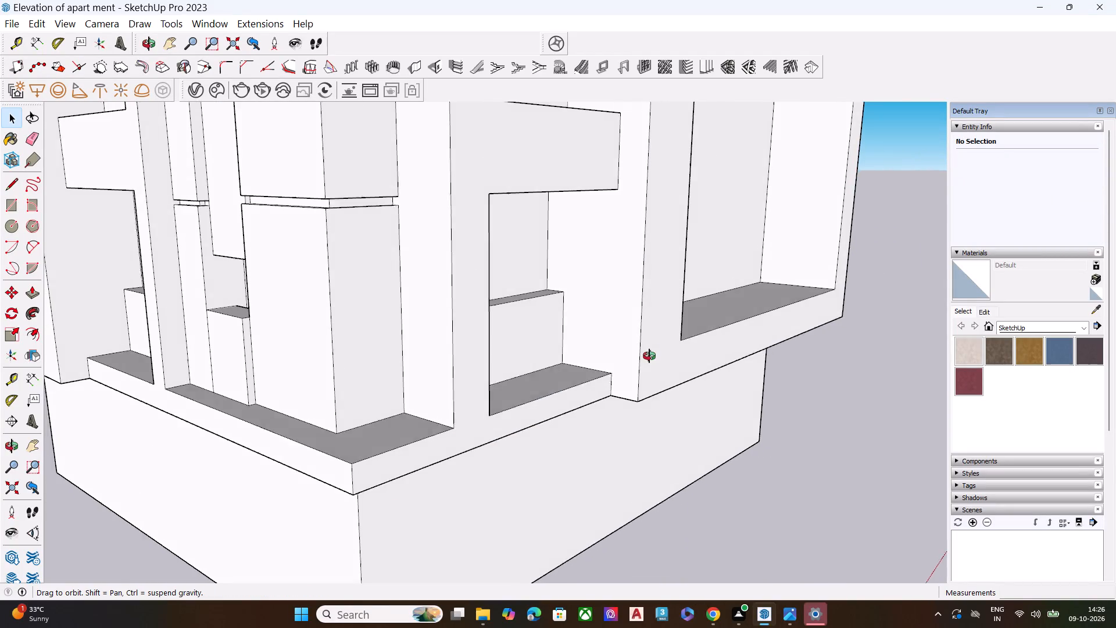
middle_drag(649, 356, 729, 324)
scroll(729, 324, up, 1)
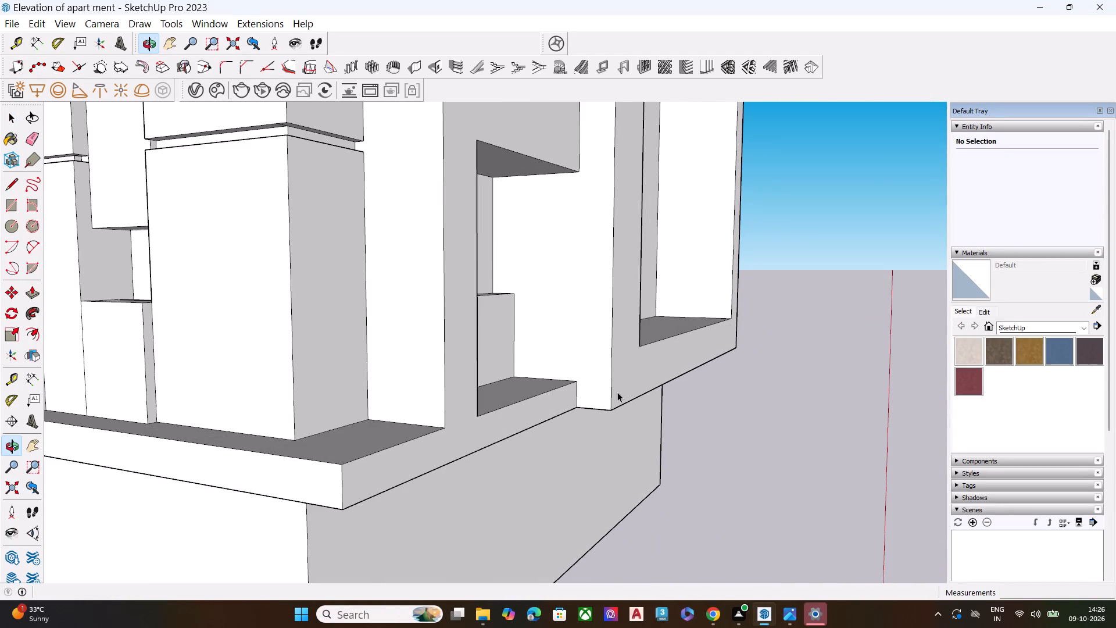
click(457, 425)
key(p)
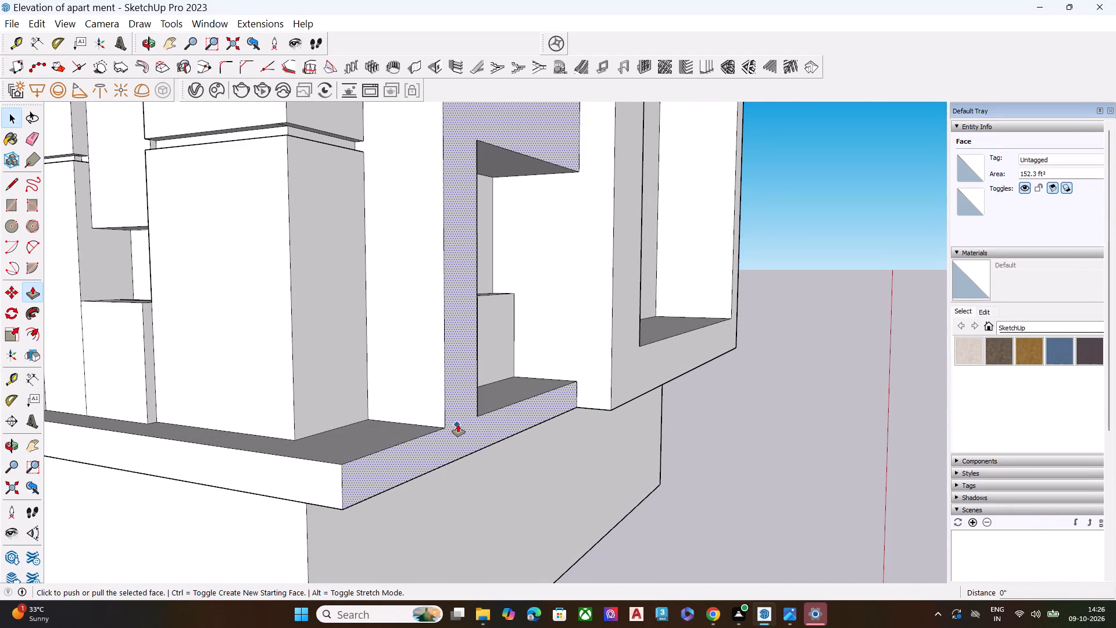
click(458, 424)
click(377, 416)
key(space)
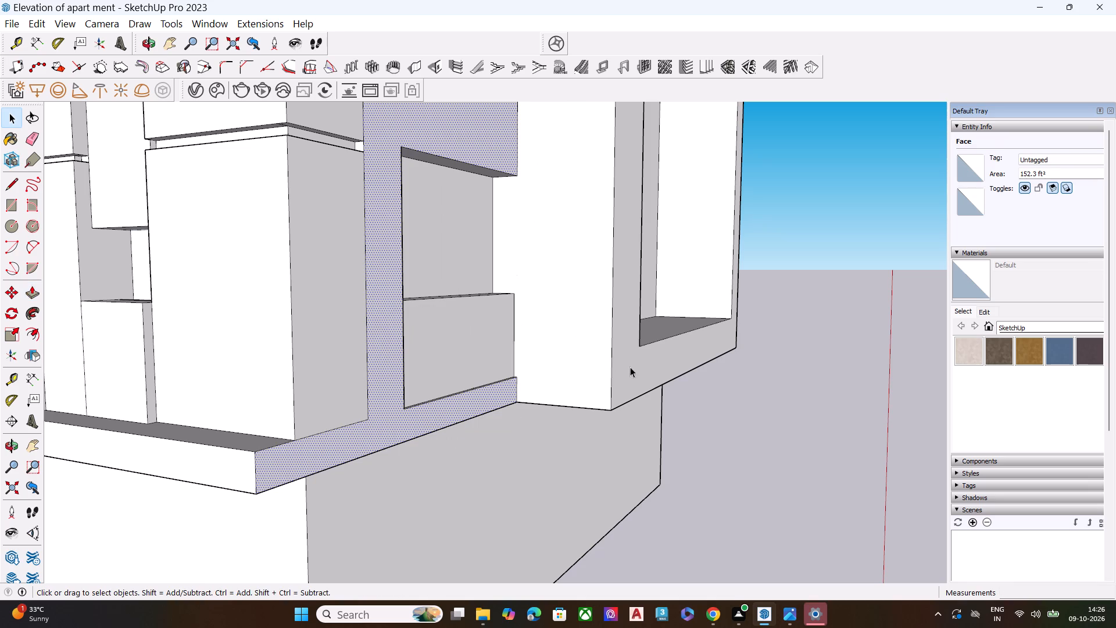
Pull the front frame's front face outward 2 1/4".
click(629, 358)
key(p)
click(628, 359)
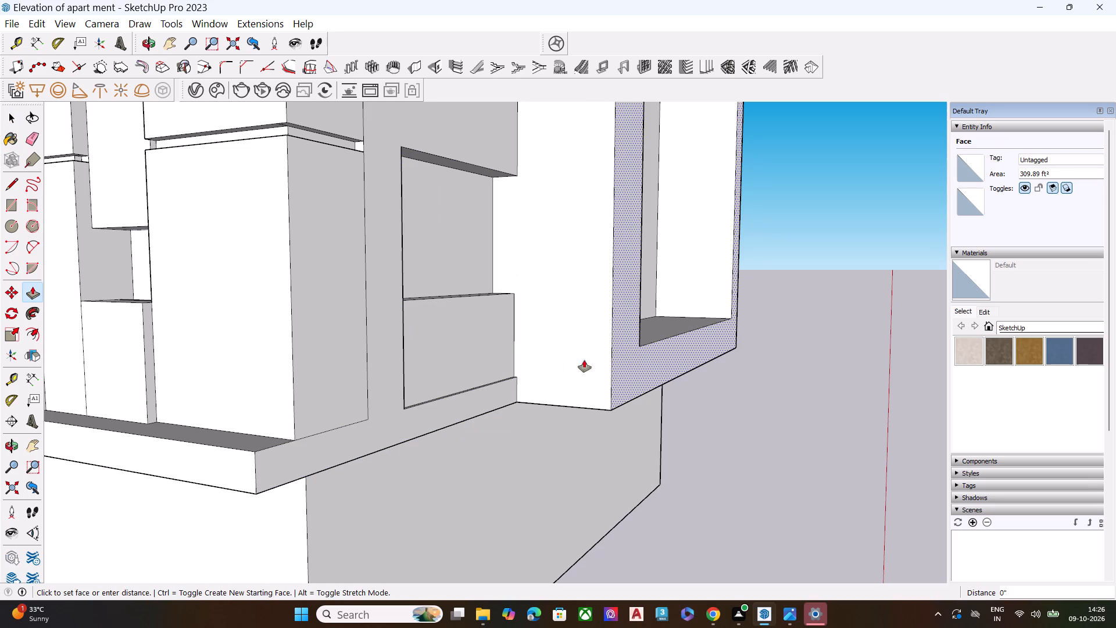
drag(632, 362, 640, 122)
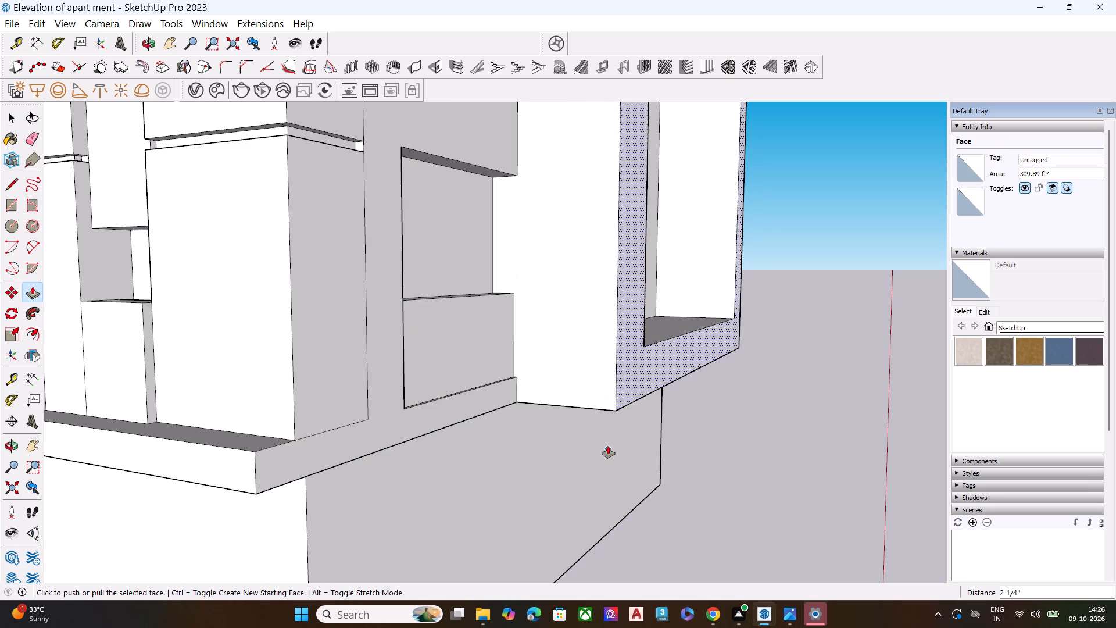
Delete the short leftover seam on the underside where the balcony slab meets the front frame.
middle_drag(602, 430, 620, 210)
scroll(534, 465, up, 1)
middle_drag(536, 462, 607, 430)
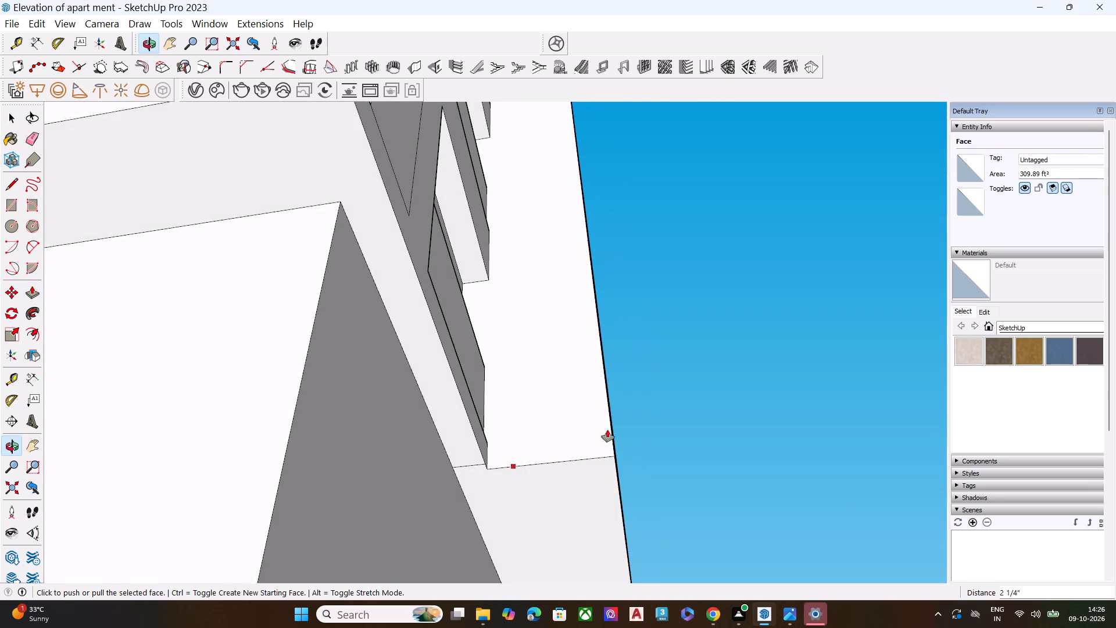
scroll(505, 476, up, 7)
key(space)
click(469, 454)
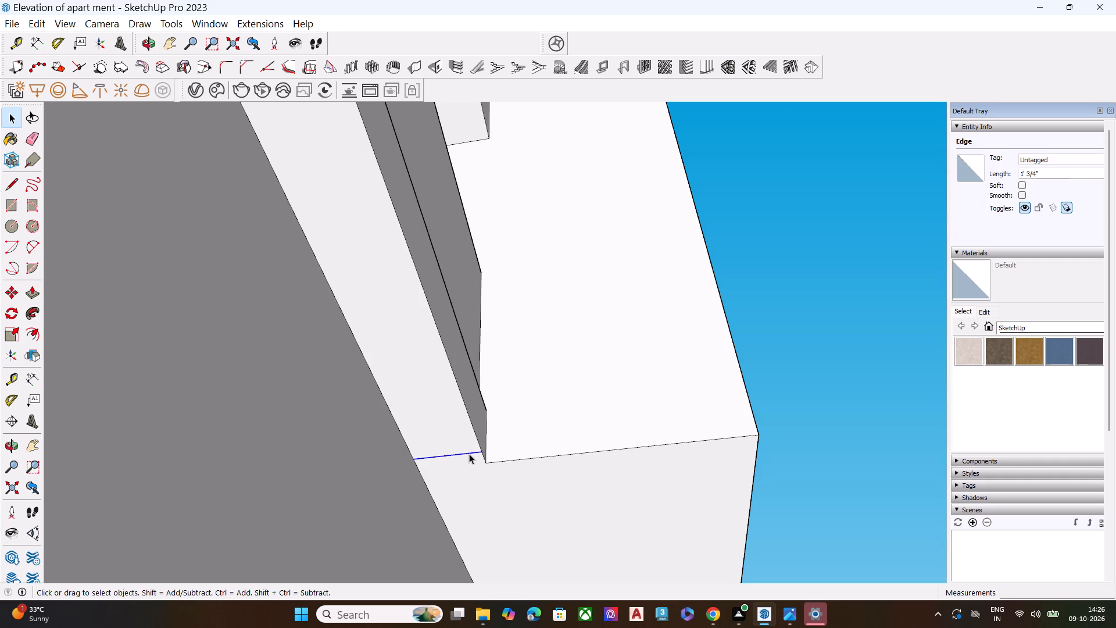
key(Delete)
Push the front frame's front face inward 2 1/4".
scroll(508, 417, down, 6)
middle_drag(564, 384, 478, 570)
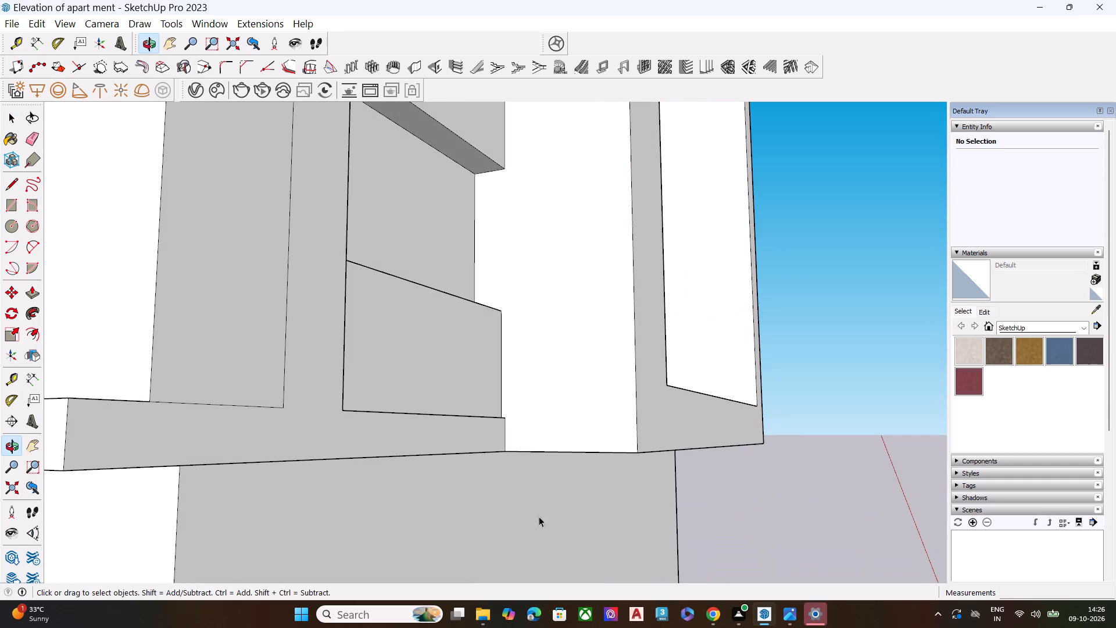
click(666, 426)
key(p)
click(666, 426)
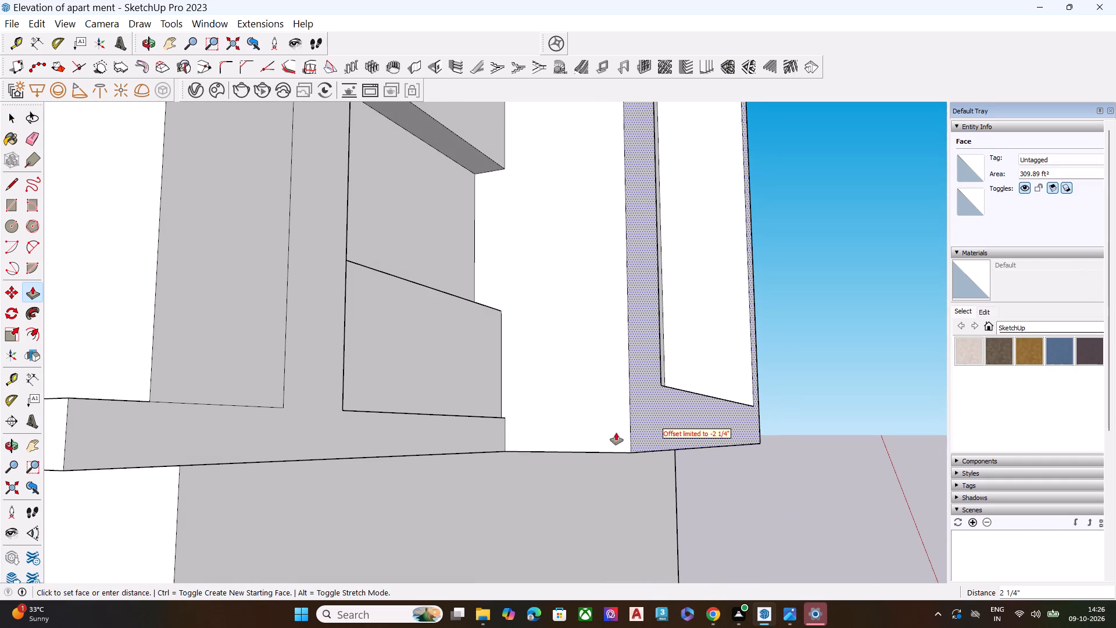
drag(651, 434, 576, 436)
middle_drag(581, 431, 604, 298)
scroll(604, 298, up, 1)
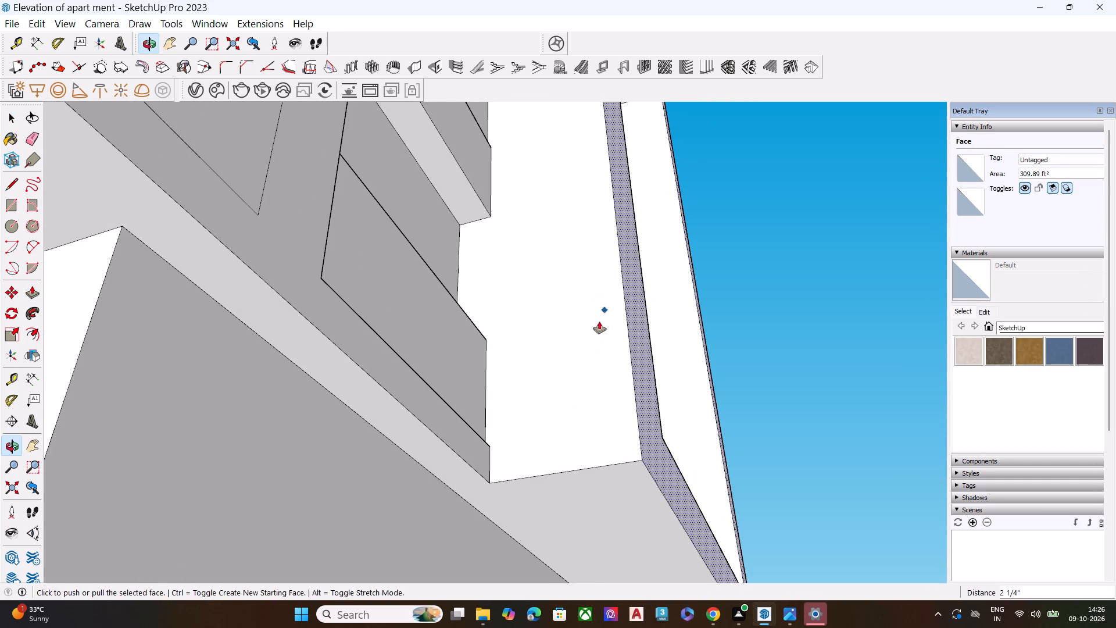
key(space)
Draw a line across the underside from the front frame's inner corner to the base wall, separating the frame's underside from the balcony slab's.
scroll(528, 392, down, 4)
middle_drag(525, 419, 313, 177)
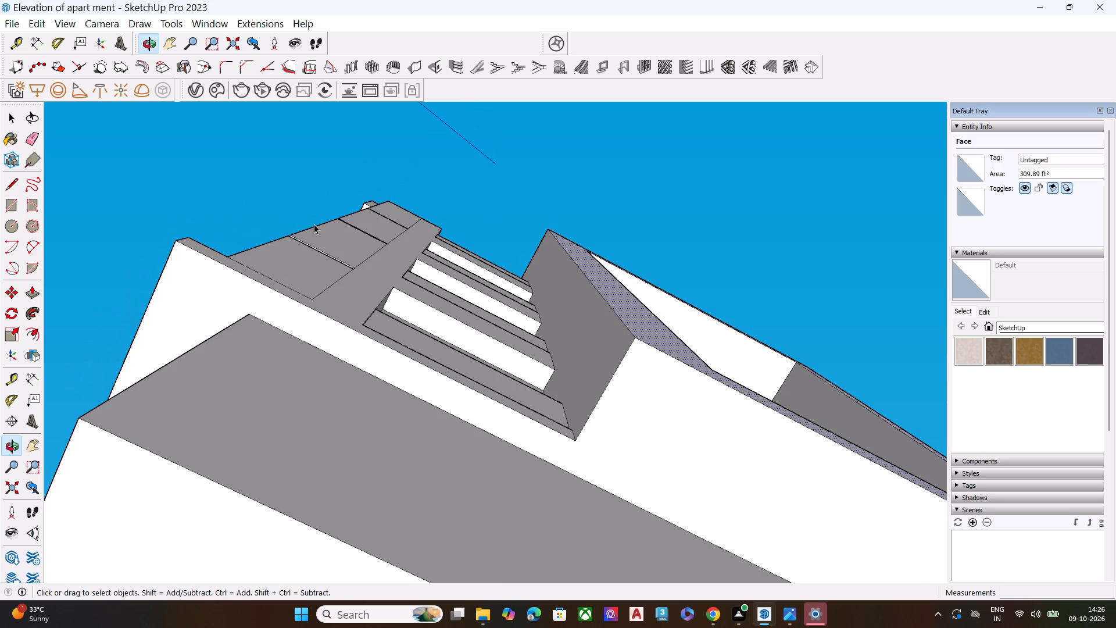
scroll(649, 437, down, 5)
scroll(676, 429, up, 1)
middle_drag(668, 424, 600, 414)
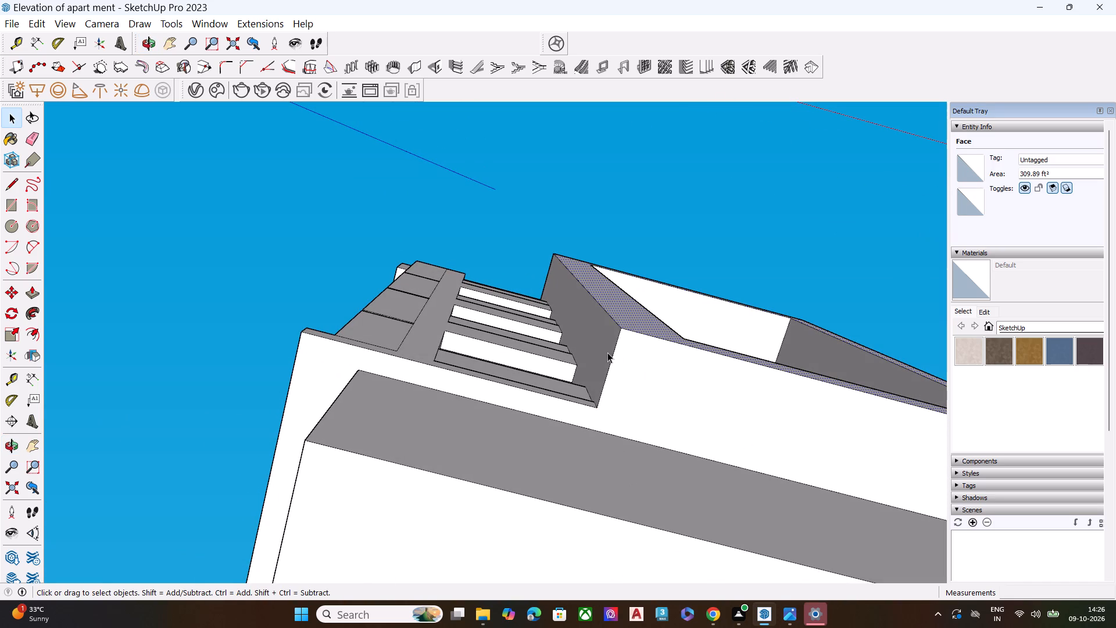
key(l)
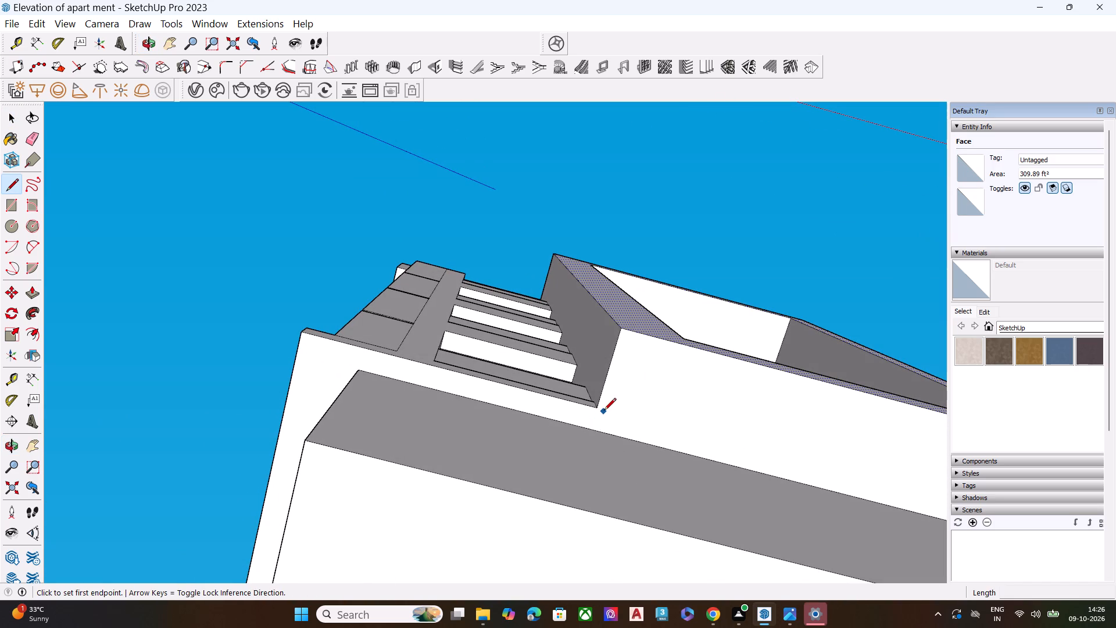
drag(595, 409, 599, 422)
drag(594, 430, 660, 412)
key(space)
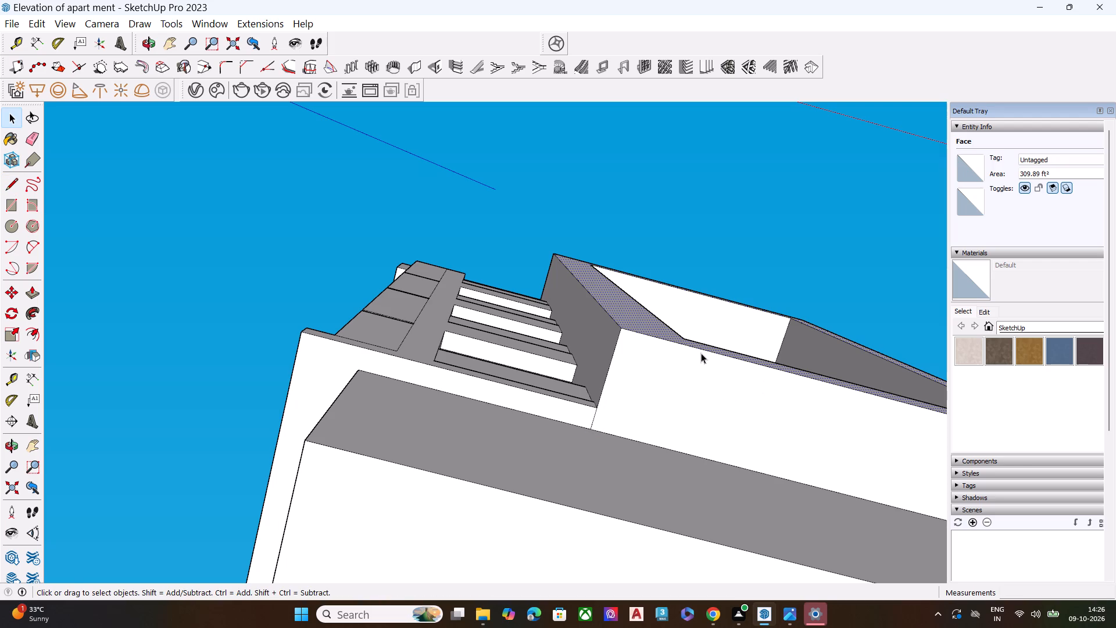
Examine the front frame's underside, the corner balconies and the side facade's frame from below and around the building.
click(701, 353)
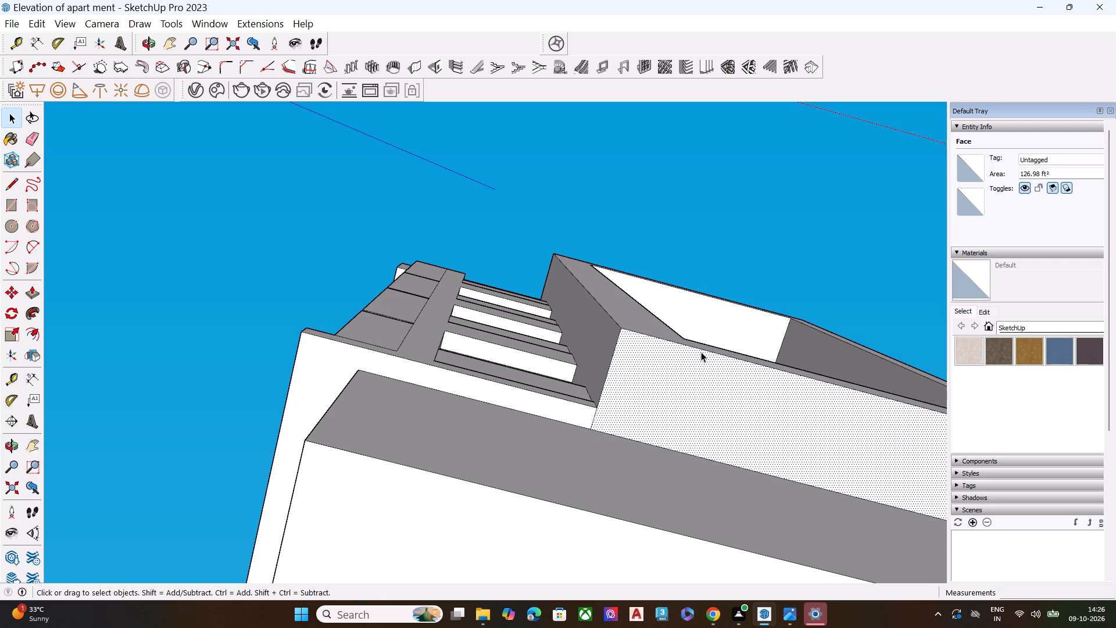
key(space)
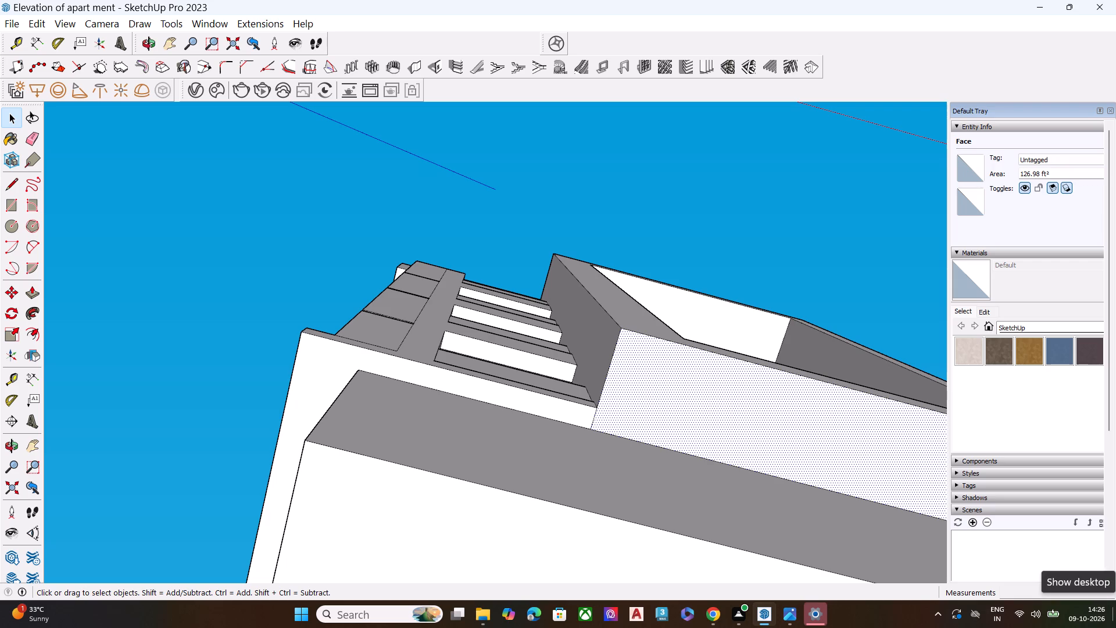
middle_drag(670, 306, 697, 420)
scroll(668, 364, up, 1)
ctrl+scroll(668, 364, down, 12)
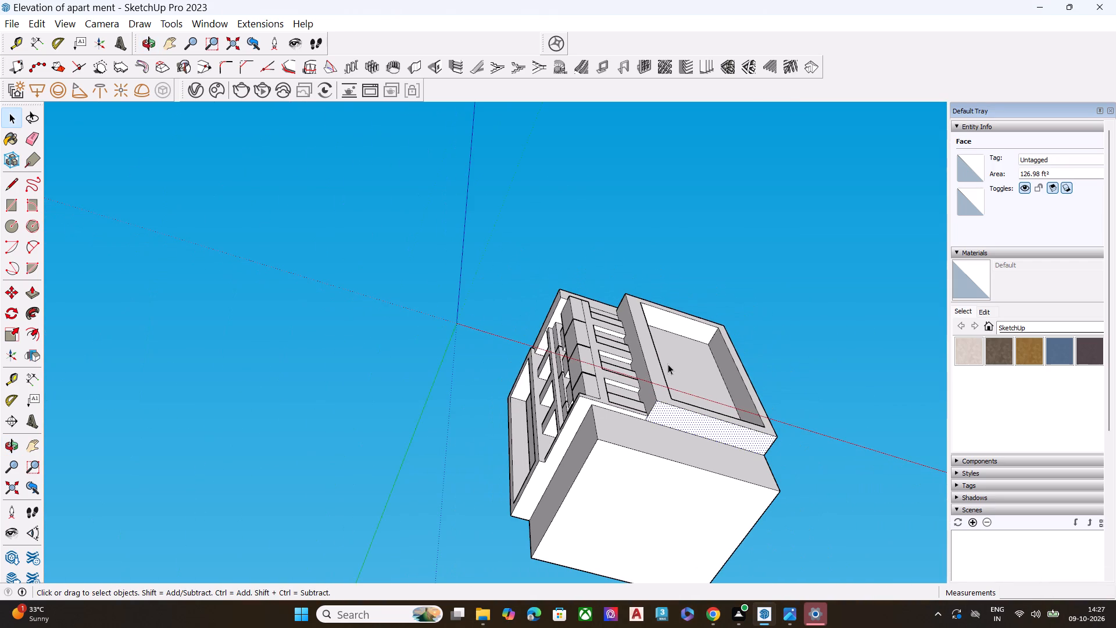
ctrl+scroll(675, 454, down, 3)
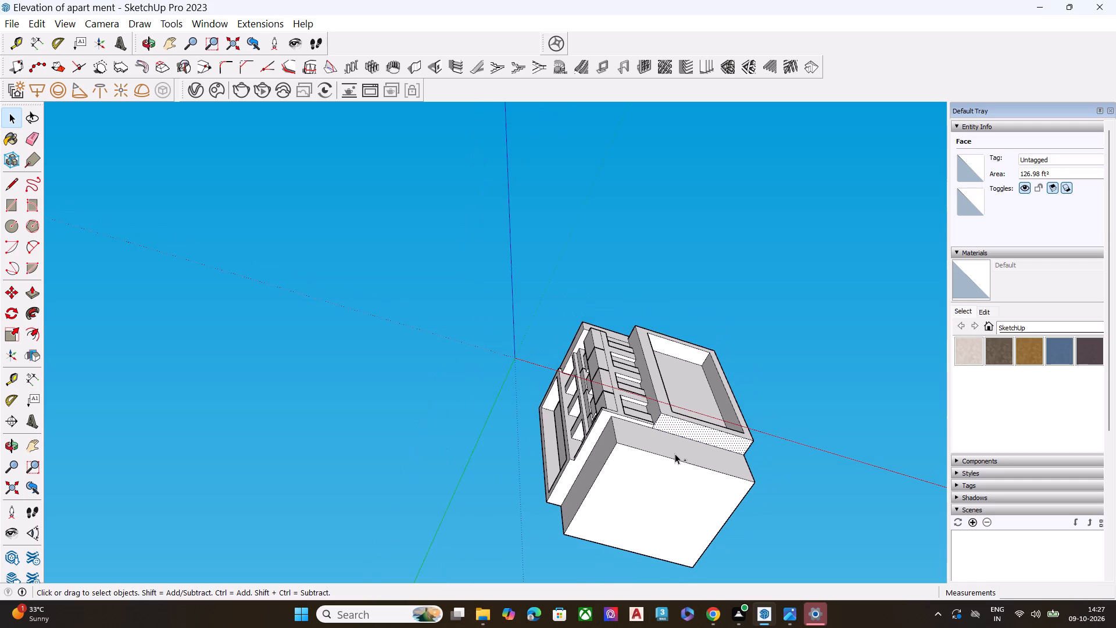
ctrl+scroll(675, 454, down, 1)
ctrl+scroll(675, 454, up, 7)
ctrl+scroll(675, 454, down, 1)
ctrl+scroll(675, 454, up, 2)
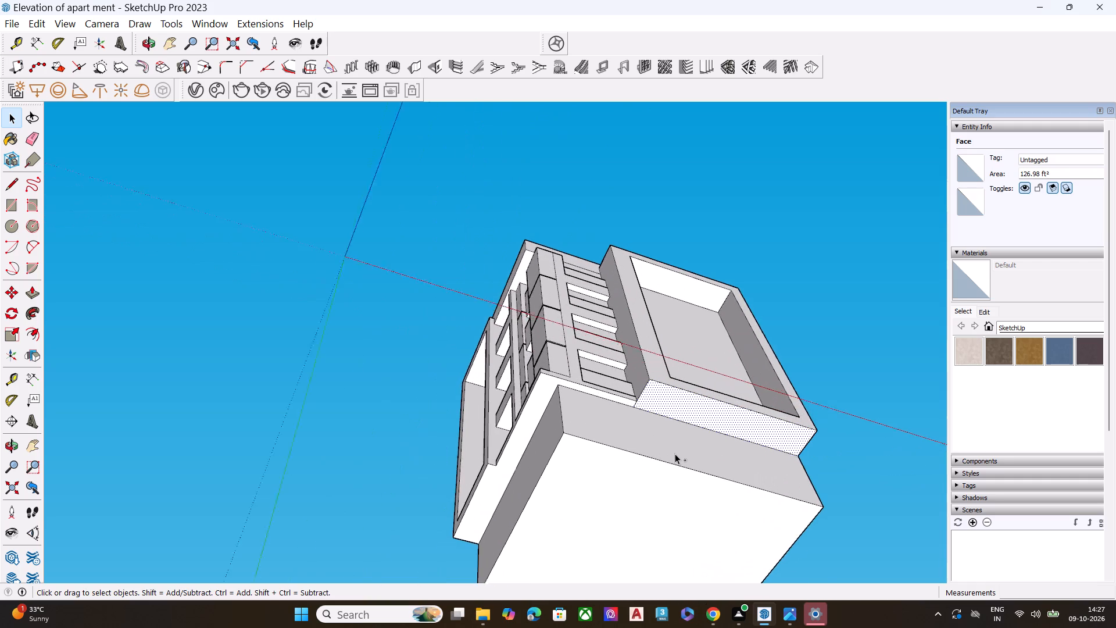
ctrl+scroll(675, 454, up, 9)
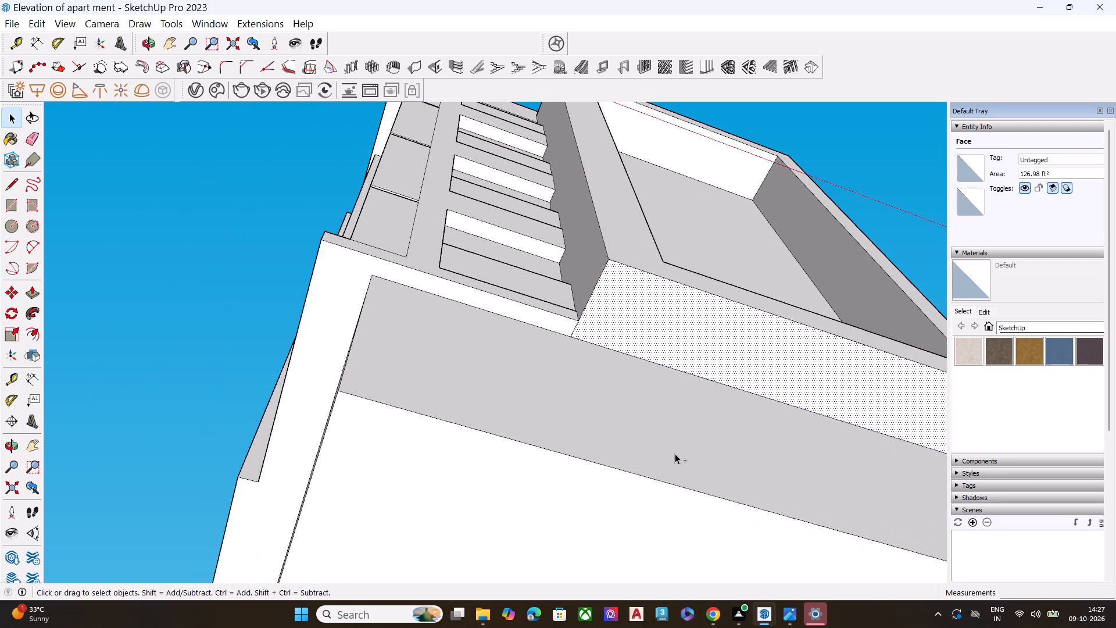
ctrl+scroll(675, 454, down, 7)
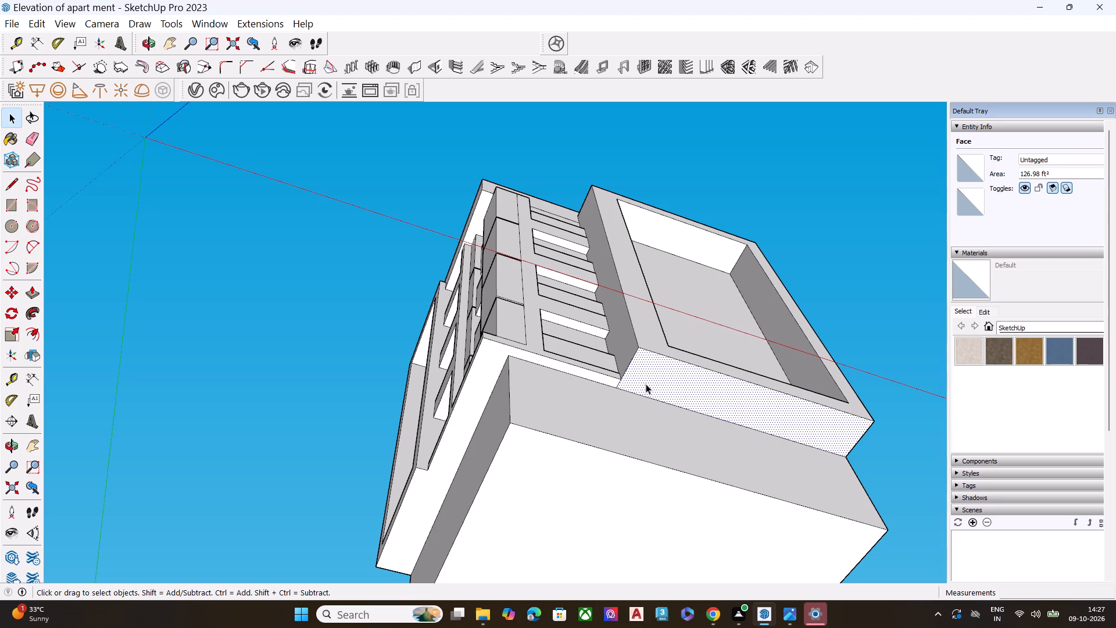
middle_drag(675, 294, 727, 506)
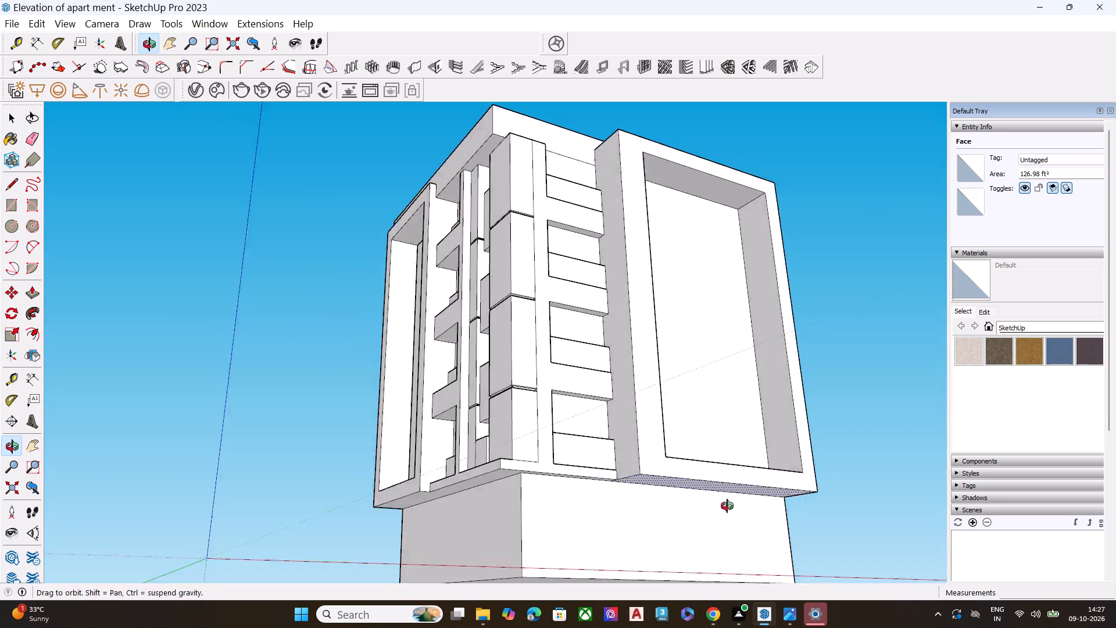
middle_drag(727, 506, 759, 627)
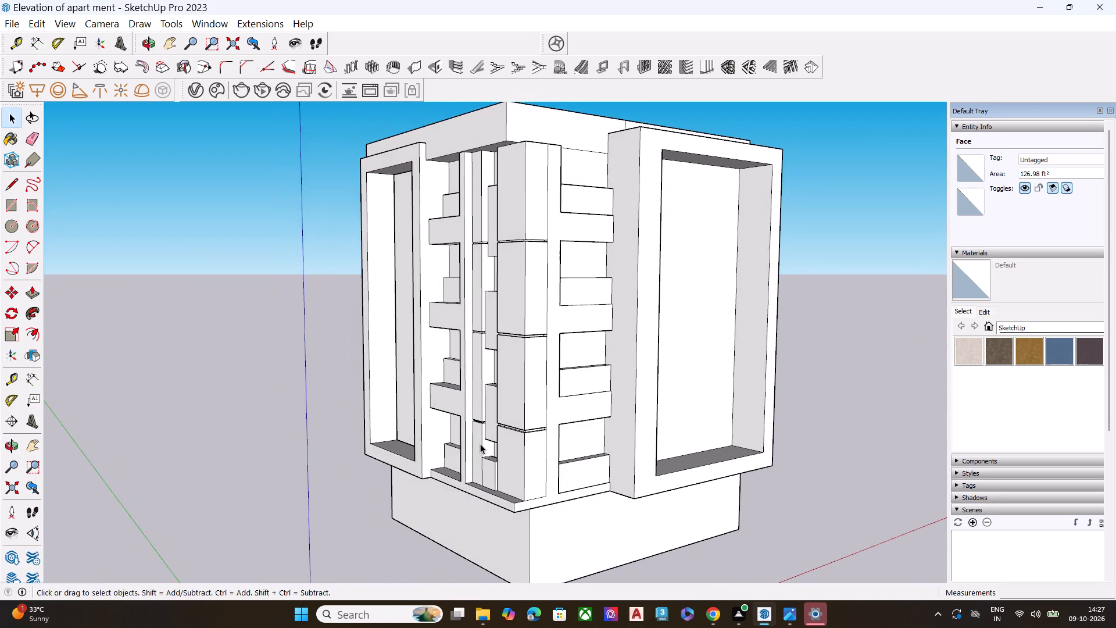
middle_drag(426, 418, 631, 622)
scroll(395, 438, up, 5)
click(365, 411)
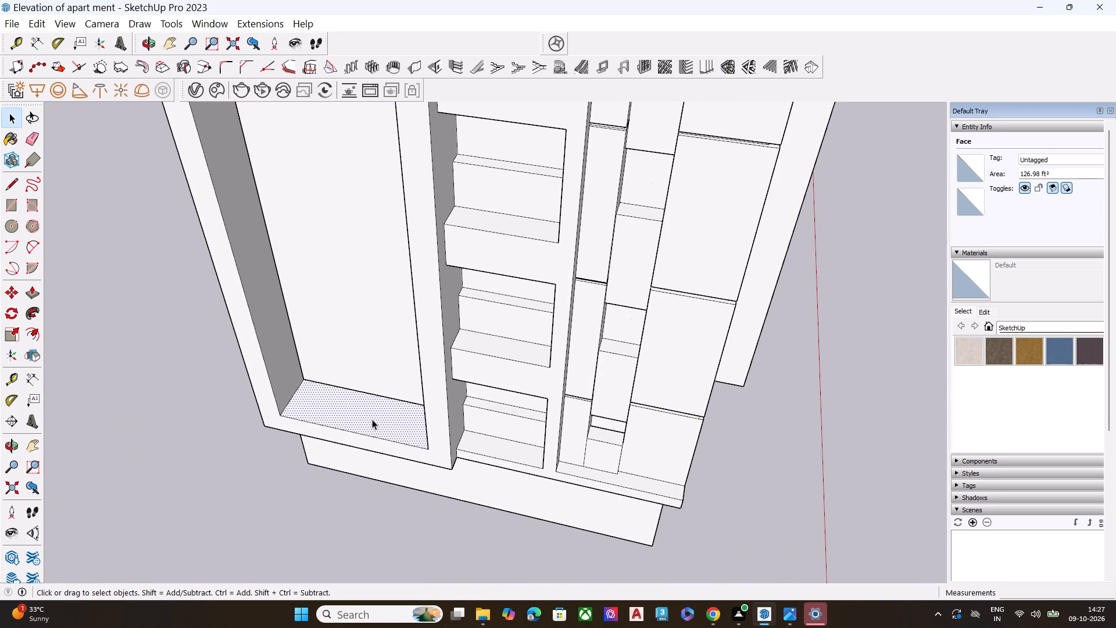
scroll(312, 320, down, 7)
middle_drag(588, 429, 814, 153)
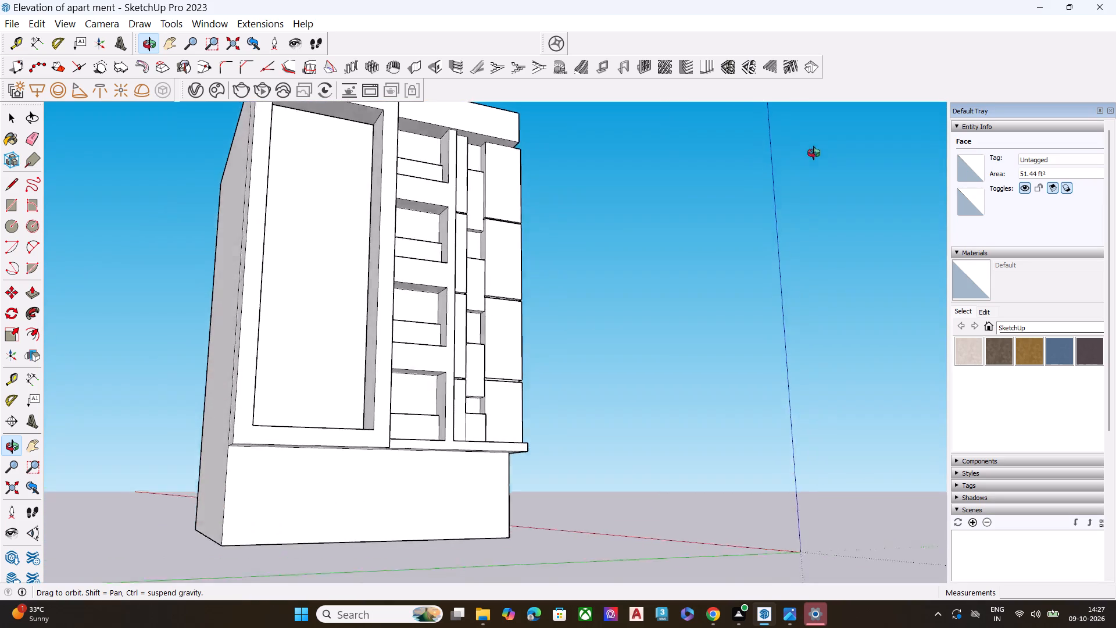
middle_drag(814, 153, 661, 119)
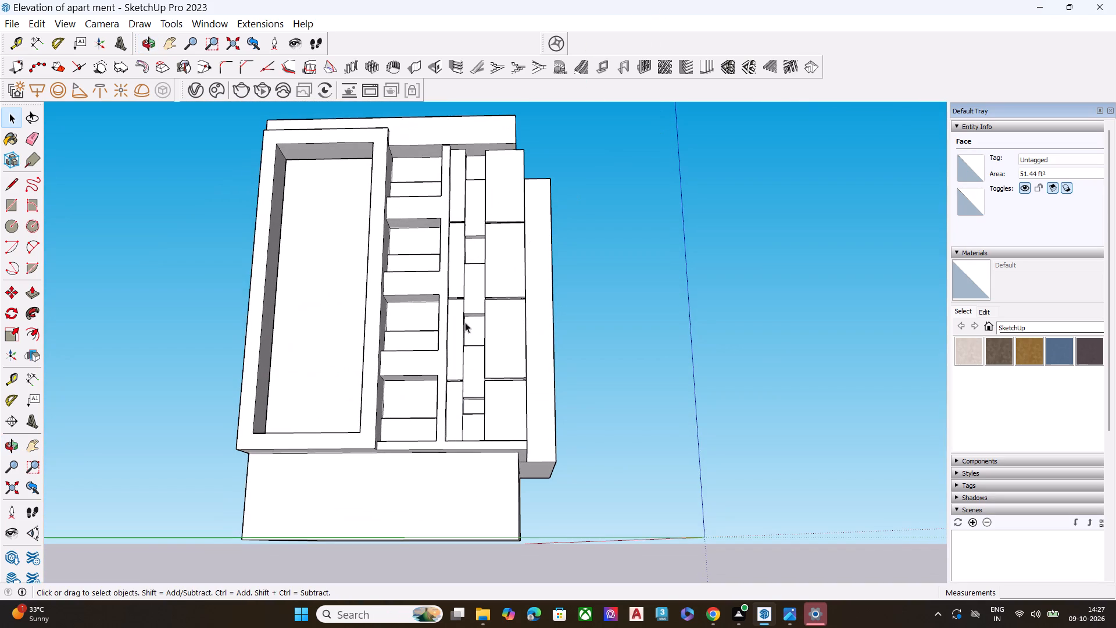
key(space)
middle_drag(337, 441, 373, 225)
scroll(356, 348, up, 2)
key(space)
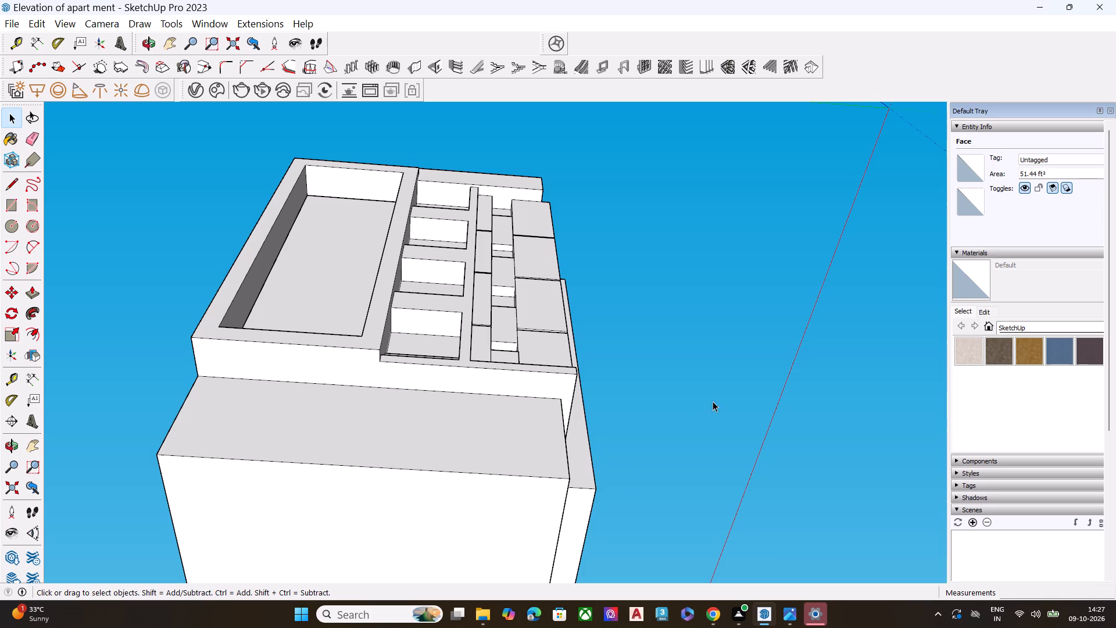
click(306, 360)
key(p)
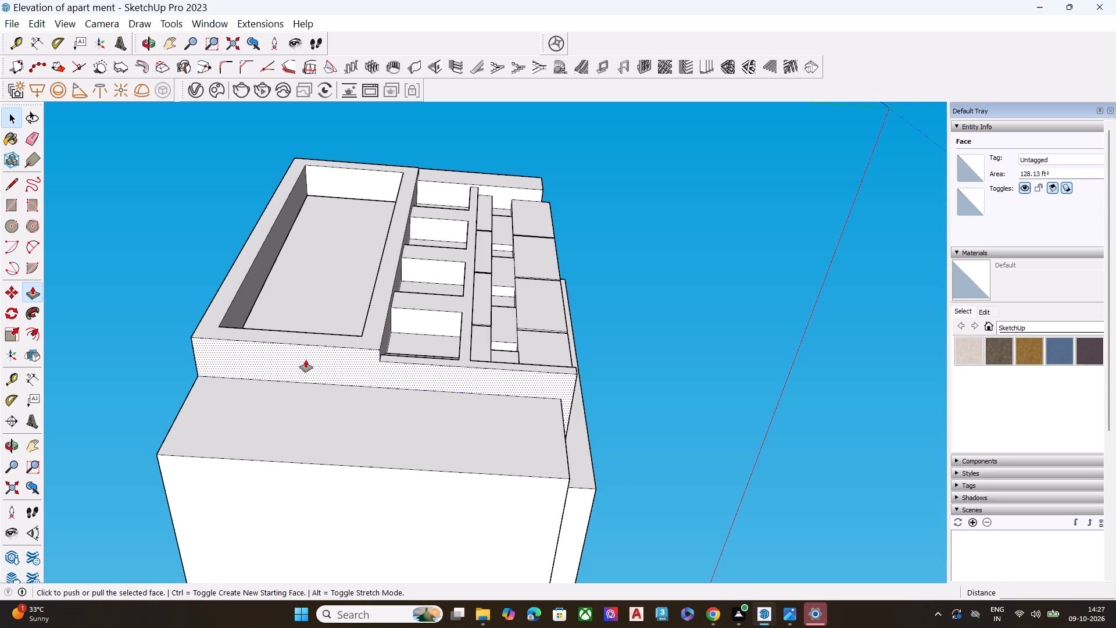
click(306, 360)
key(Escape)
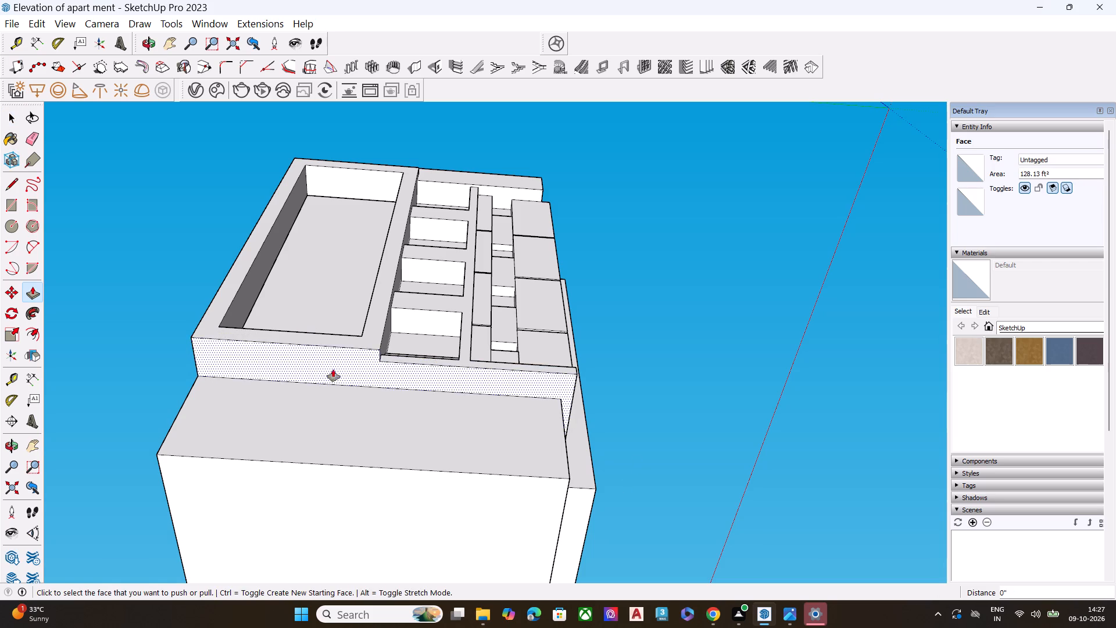
Push the front face of the balcony framework beside the front frame back until flush with the balcony parapet panels.
middle_drag(516, 353, 139, 420)
middle_drag(571, 403, 625, 583)
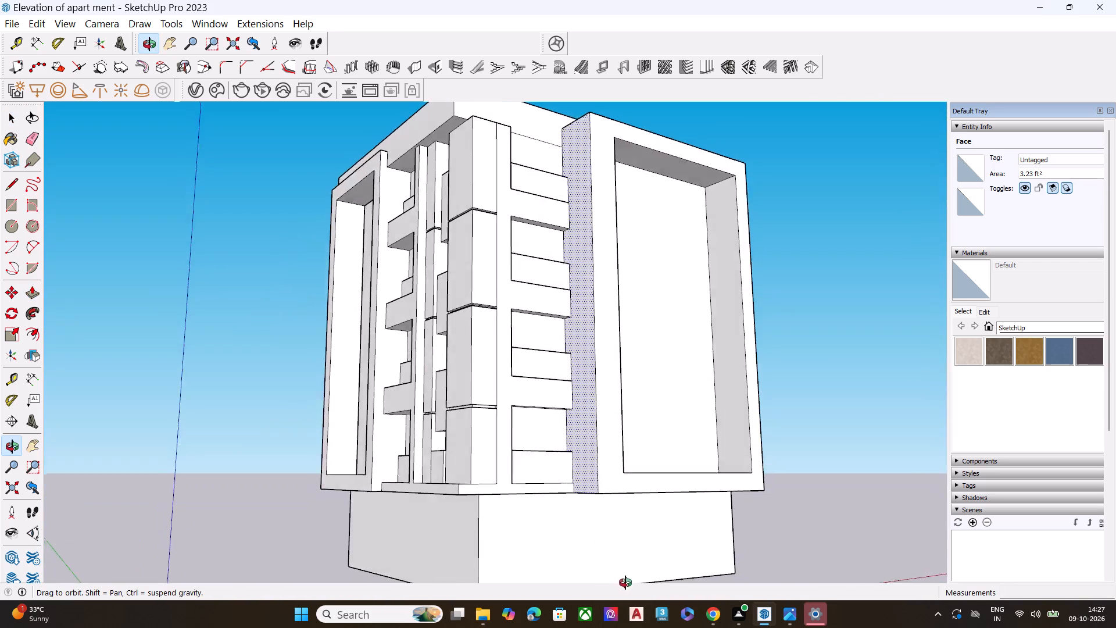
middle_drag(625, 583, 593, 444)
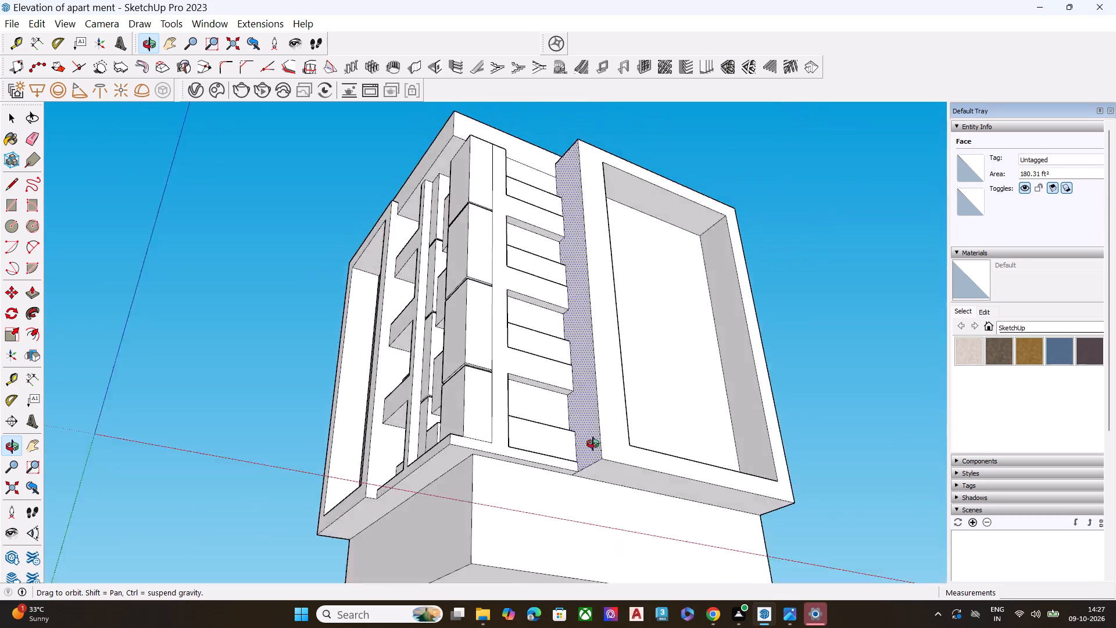
middle_drag(593, 444, 325, 621)
scroll(421, 513, up, 11)
scroll(542, 423, up, 4)
middle_drag(542, 423, 530, 431)
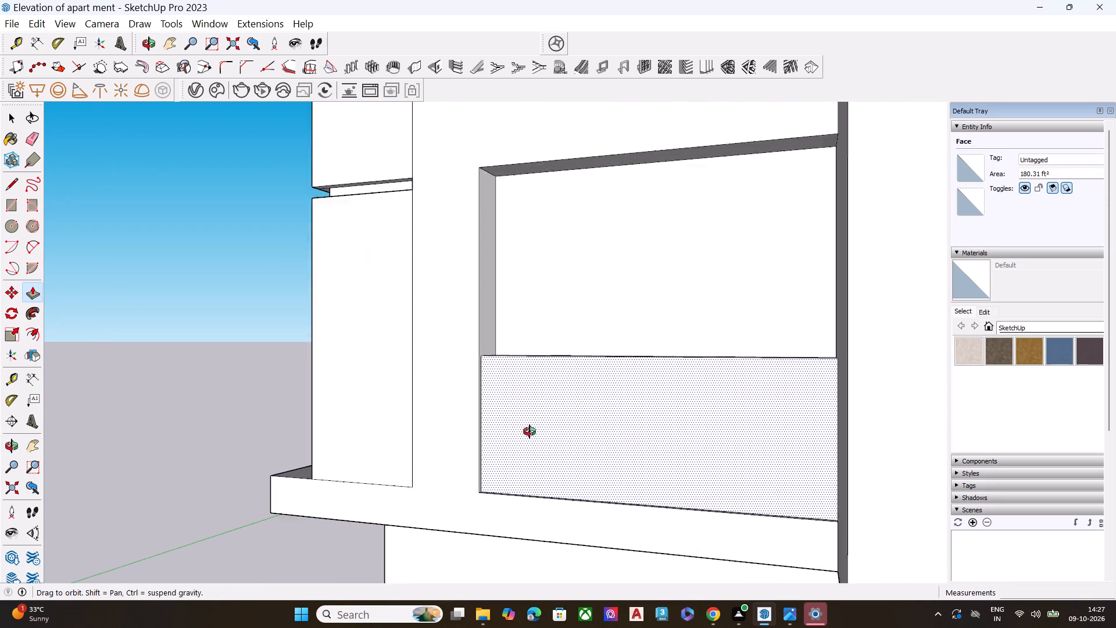
middle_drag(530, 431, 504, 440)
scroll(530, 431, up, 6)
middle_drag(473, 417, 460, 472)
scroll(439, 476, up, 1)
click(332, 406)
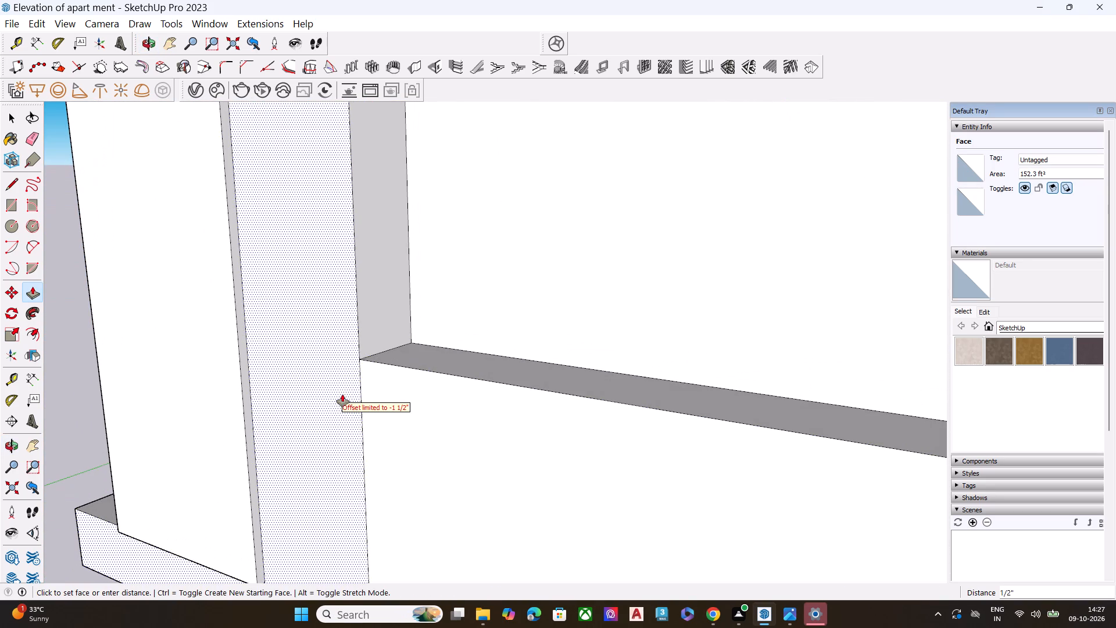
click(354, 365)
key(space)
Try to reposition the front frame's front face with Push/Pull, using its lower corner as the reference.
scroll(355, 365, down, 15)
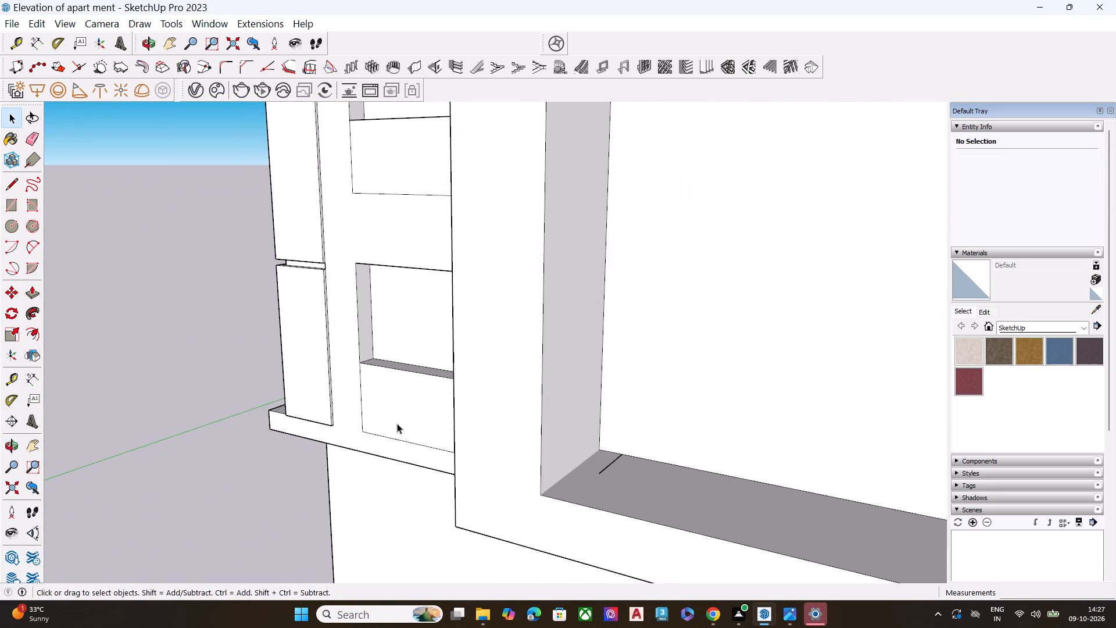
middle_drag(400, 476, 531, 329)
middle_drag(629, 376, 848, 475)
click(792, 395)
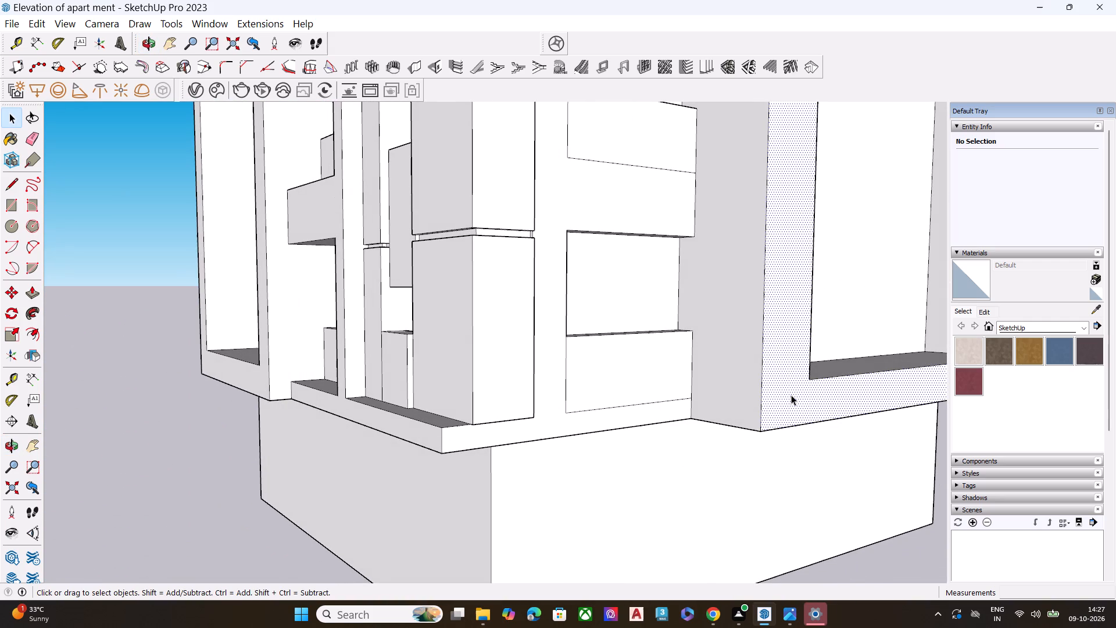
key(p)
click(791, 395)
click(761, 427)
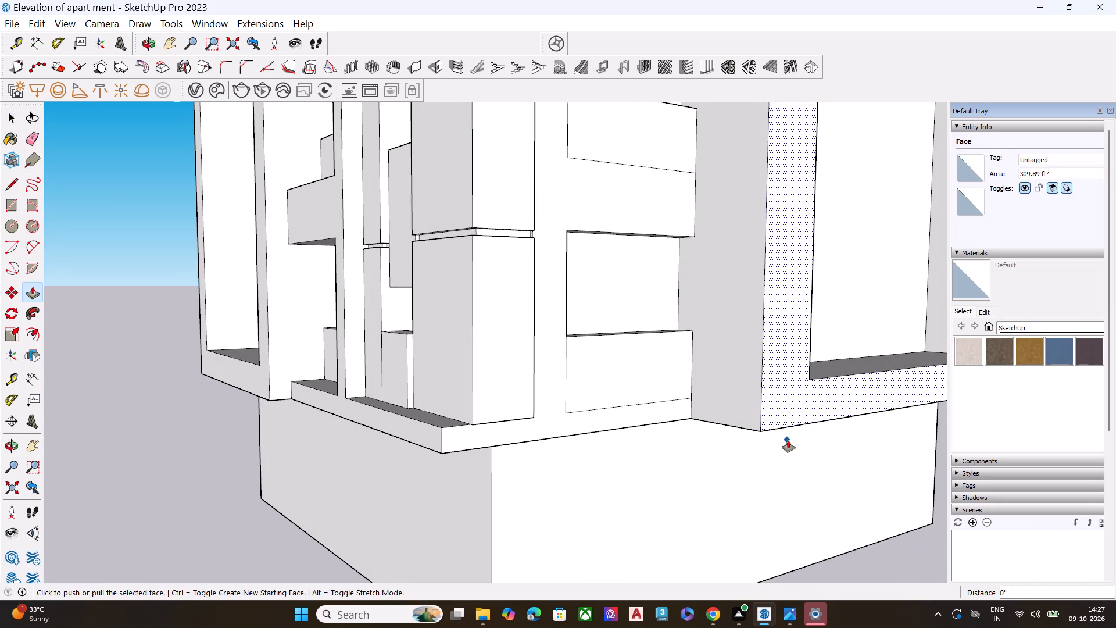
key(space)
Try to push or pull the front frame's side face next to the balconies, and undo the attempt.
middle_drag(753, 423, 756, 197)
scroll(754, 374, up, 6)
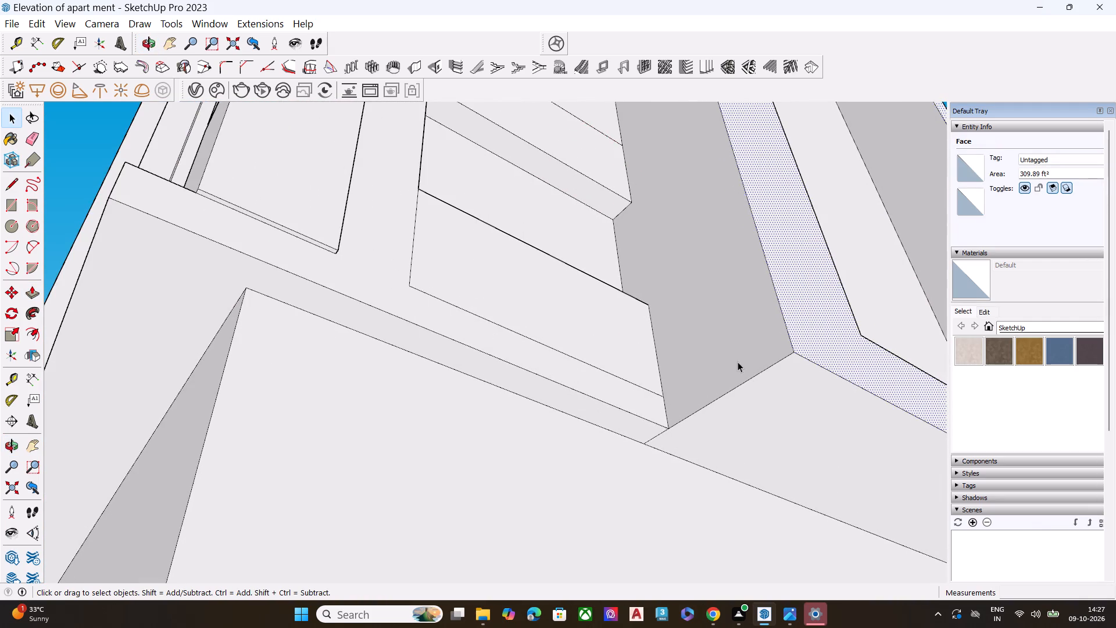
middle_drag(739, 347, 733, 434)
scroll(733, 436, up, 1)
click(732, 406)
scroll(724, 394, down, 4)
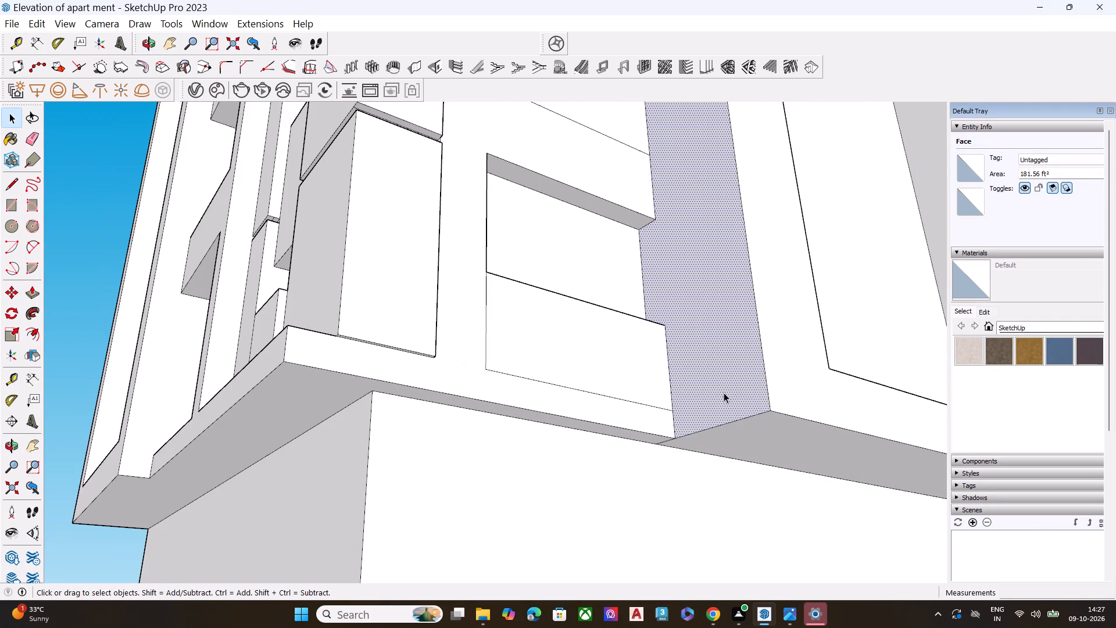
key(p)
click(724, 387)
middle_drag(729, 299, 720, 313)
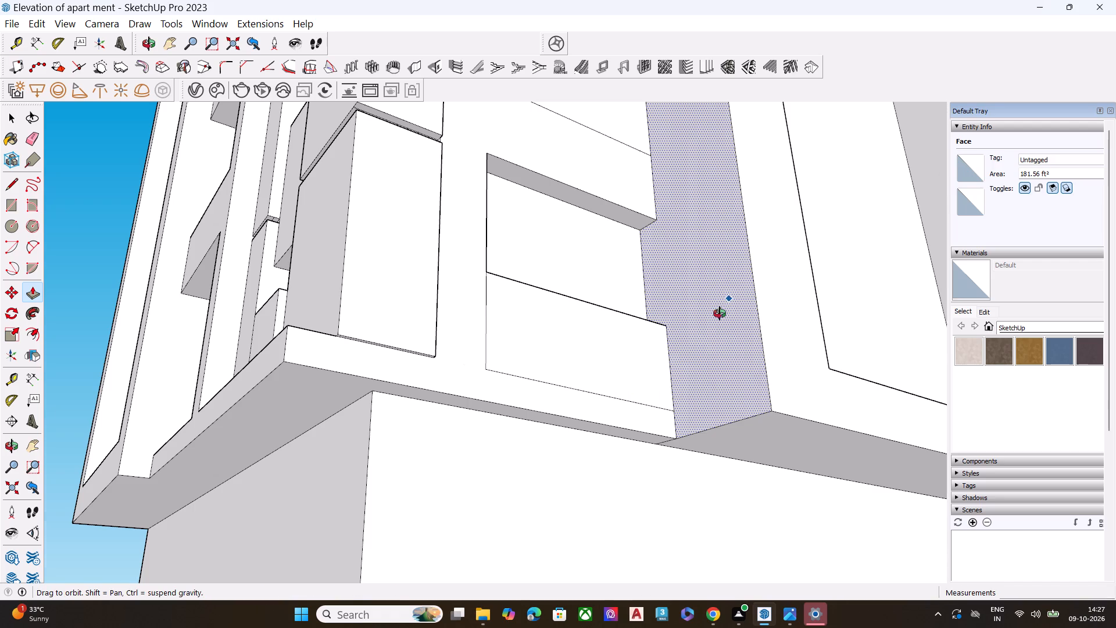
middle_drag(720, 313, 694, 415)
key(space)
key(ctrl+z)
Pull the front frame's front face outward 5 1/2".
ctrl+scroll(666, 404, down, 7)
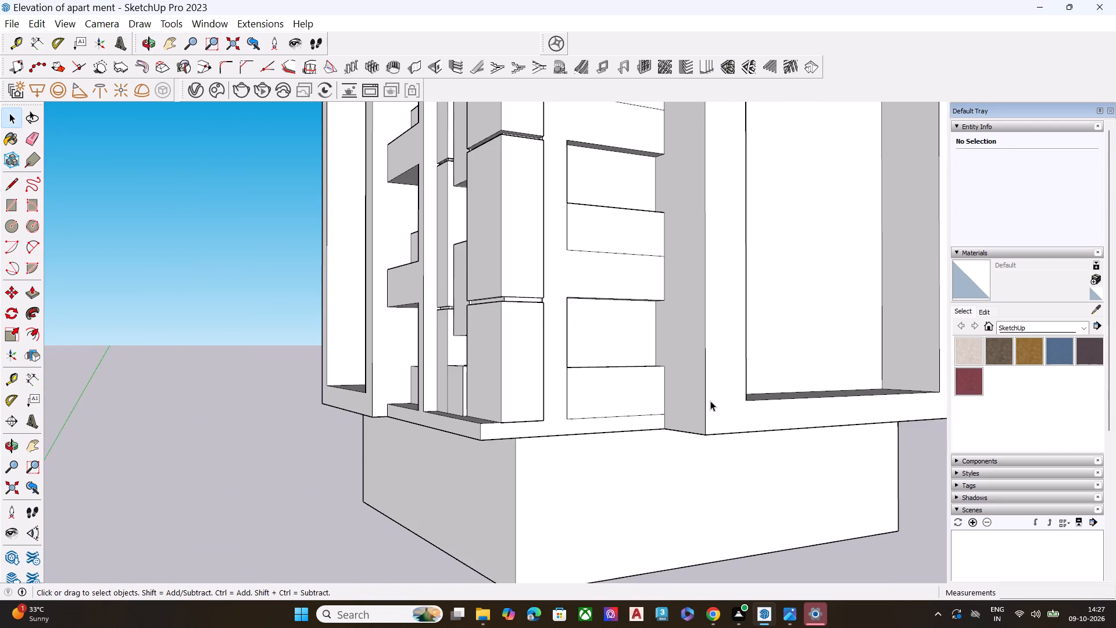
click(726, 393)
key(p)
click(726, 393)
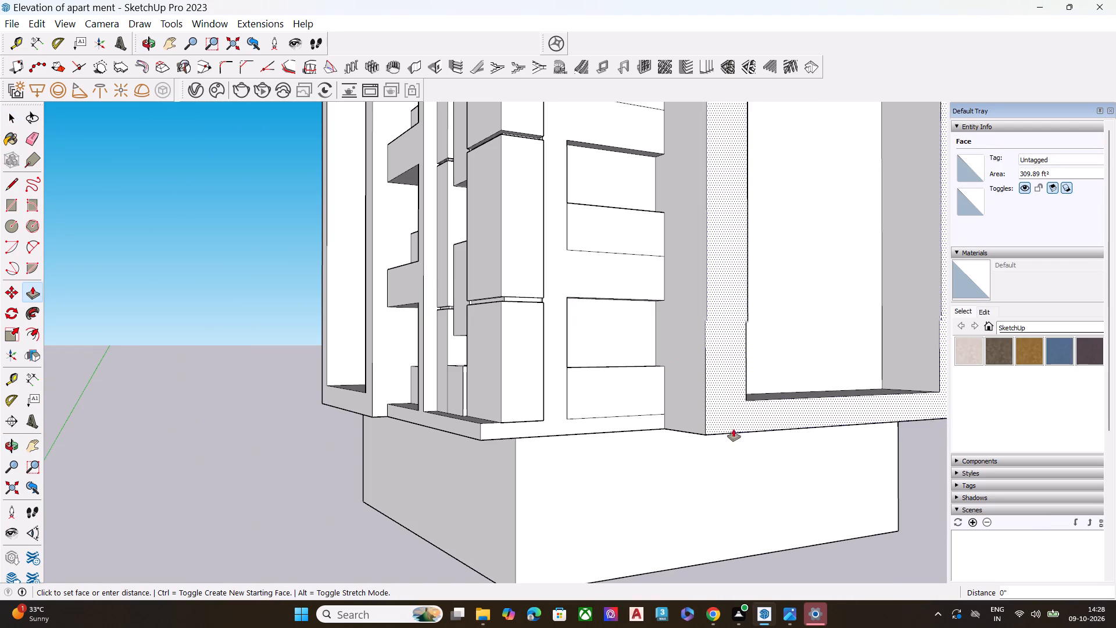
drag(721, 415, 779, 455)
drag(727, 411, 743, 420)
click(795, 445)
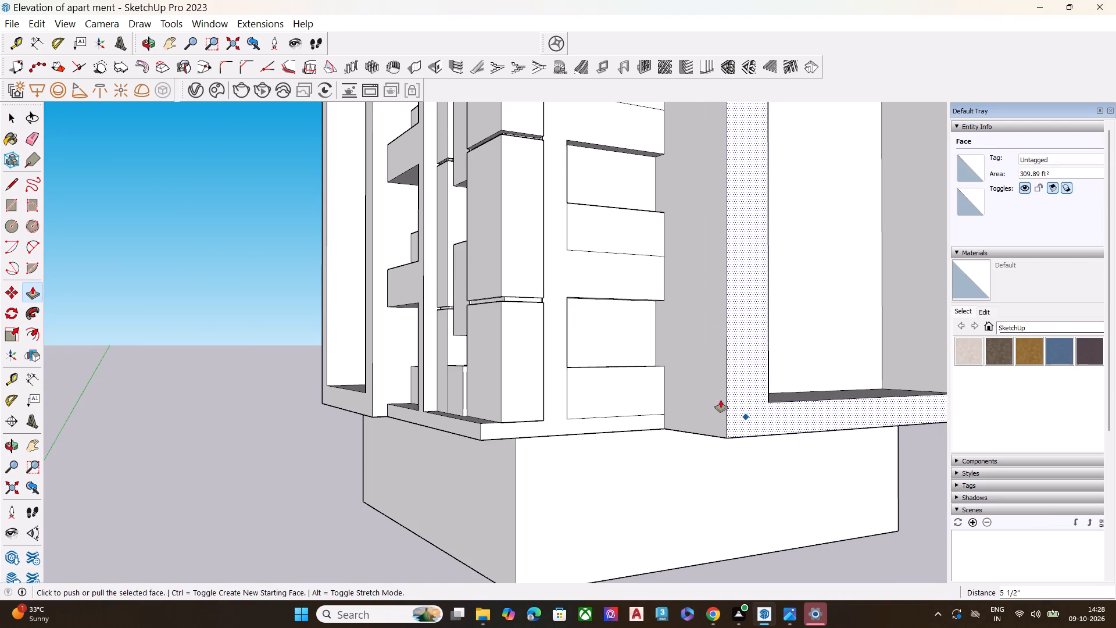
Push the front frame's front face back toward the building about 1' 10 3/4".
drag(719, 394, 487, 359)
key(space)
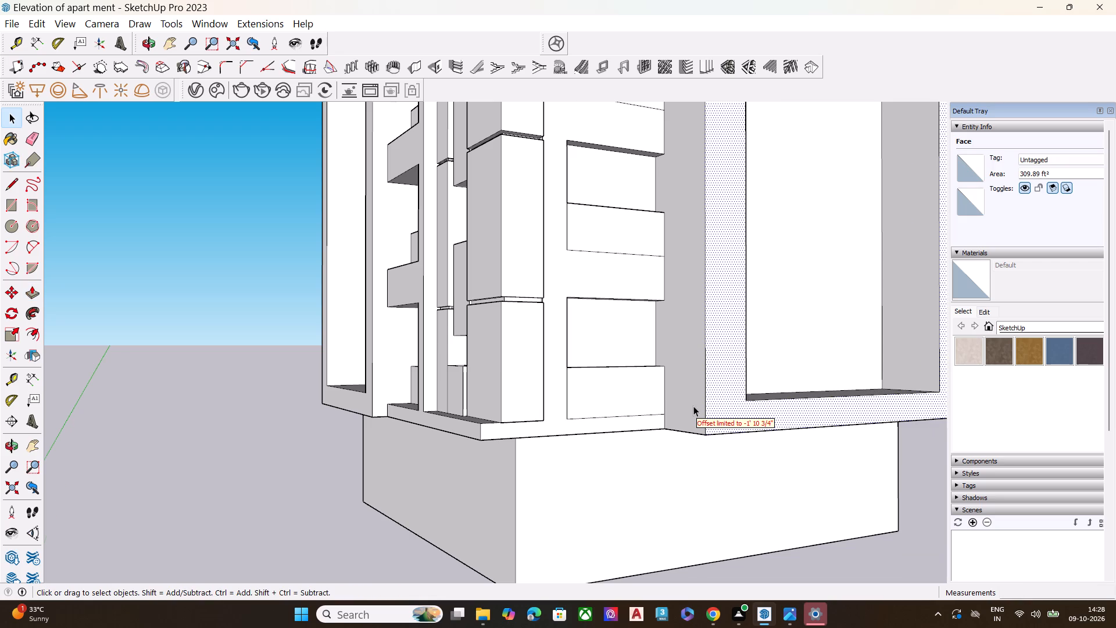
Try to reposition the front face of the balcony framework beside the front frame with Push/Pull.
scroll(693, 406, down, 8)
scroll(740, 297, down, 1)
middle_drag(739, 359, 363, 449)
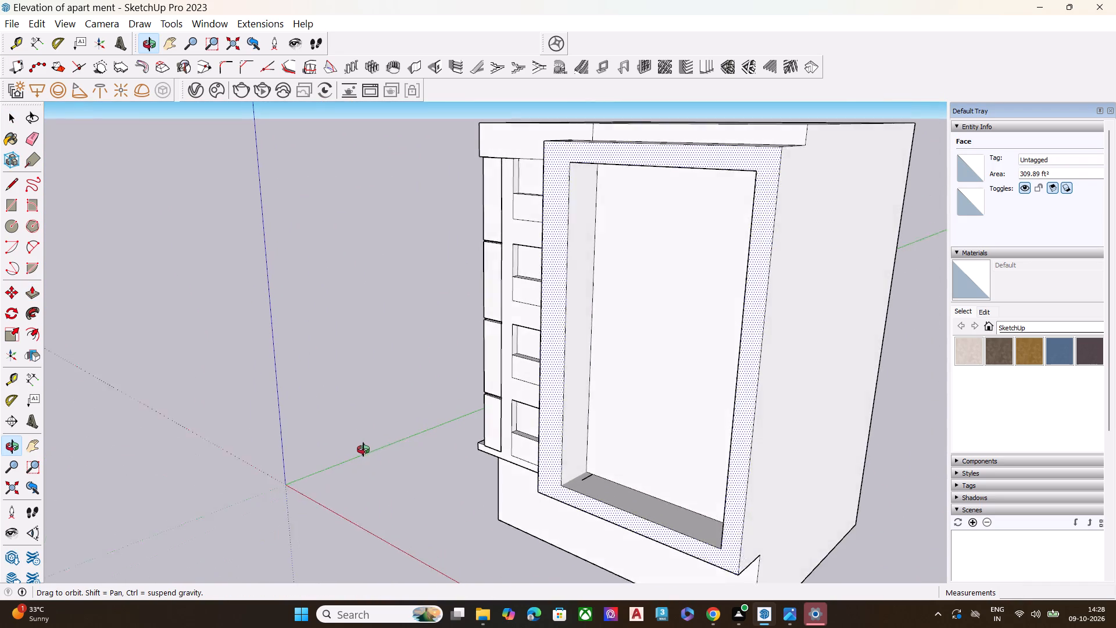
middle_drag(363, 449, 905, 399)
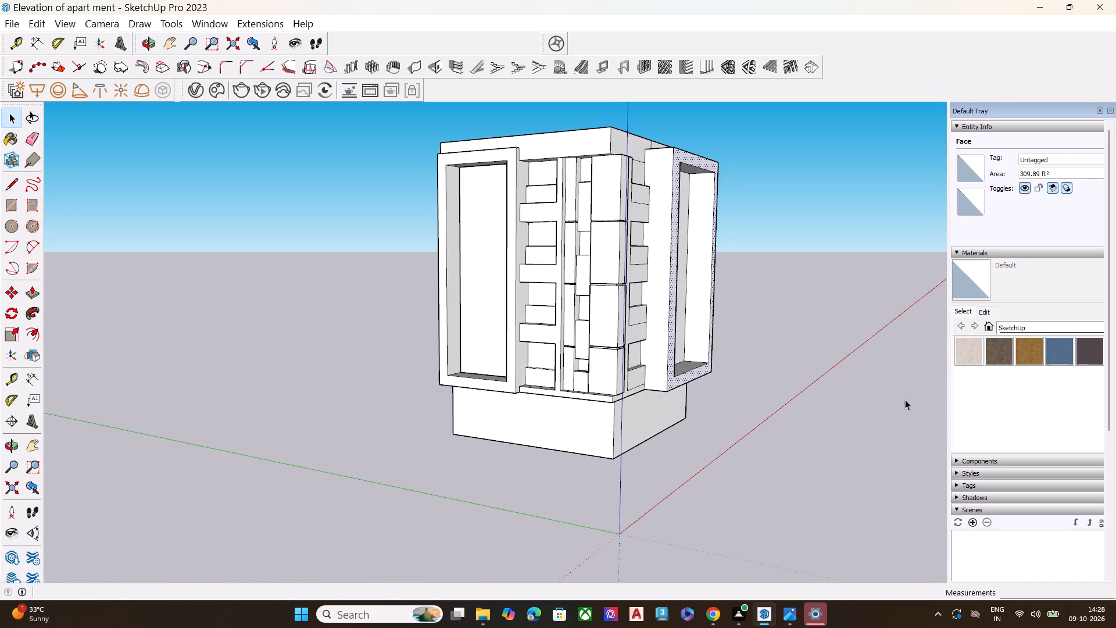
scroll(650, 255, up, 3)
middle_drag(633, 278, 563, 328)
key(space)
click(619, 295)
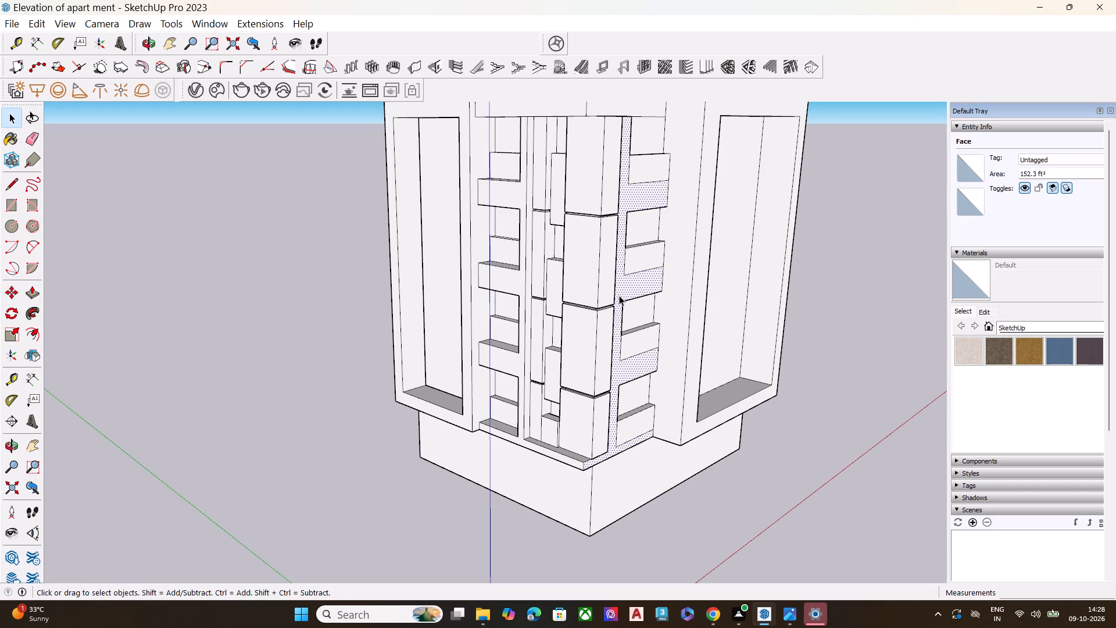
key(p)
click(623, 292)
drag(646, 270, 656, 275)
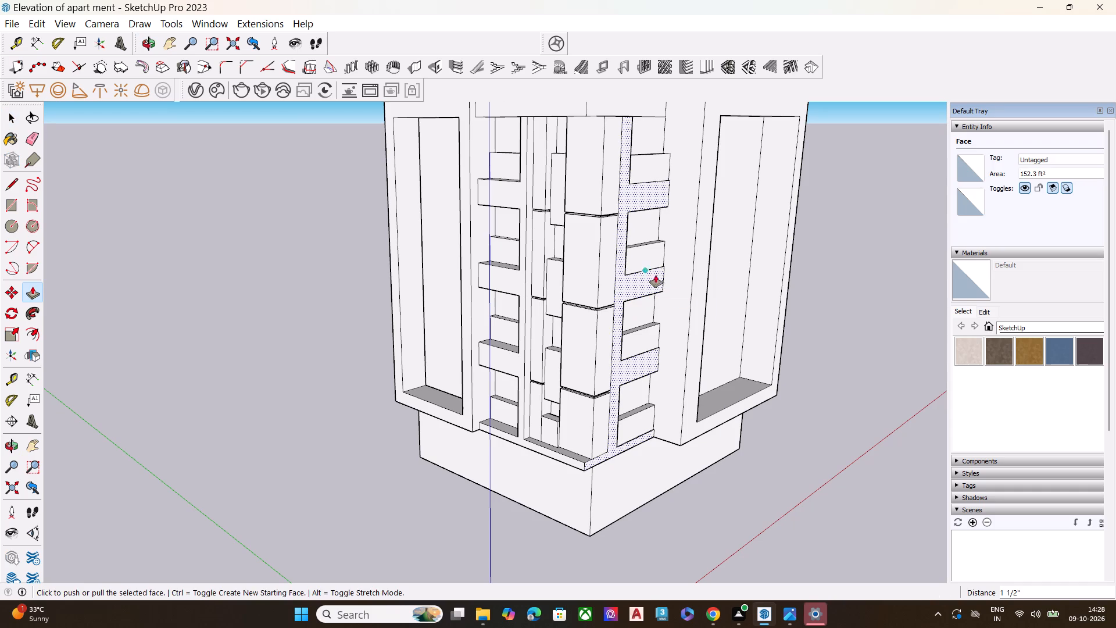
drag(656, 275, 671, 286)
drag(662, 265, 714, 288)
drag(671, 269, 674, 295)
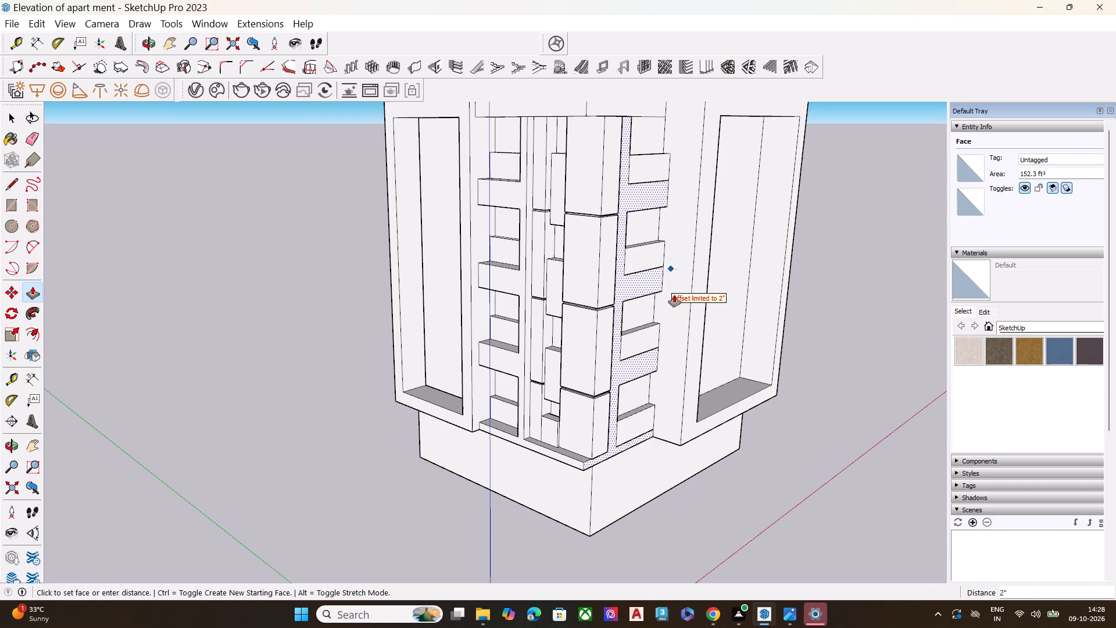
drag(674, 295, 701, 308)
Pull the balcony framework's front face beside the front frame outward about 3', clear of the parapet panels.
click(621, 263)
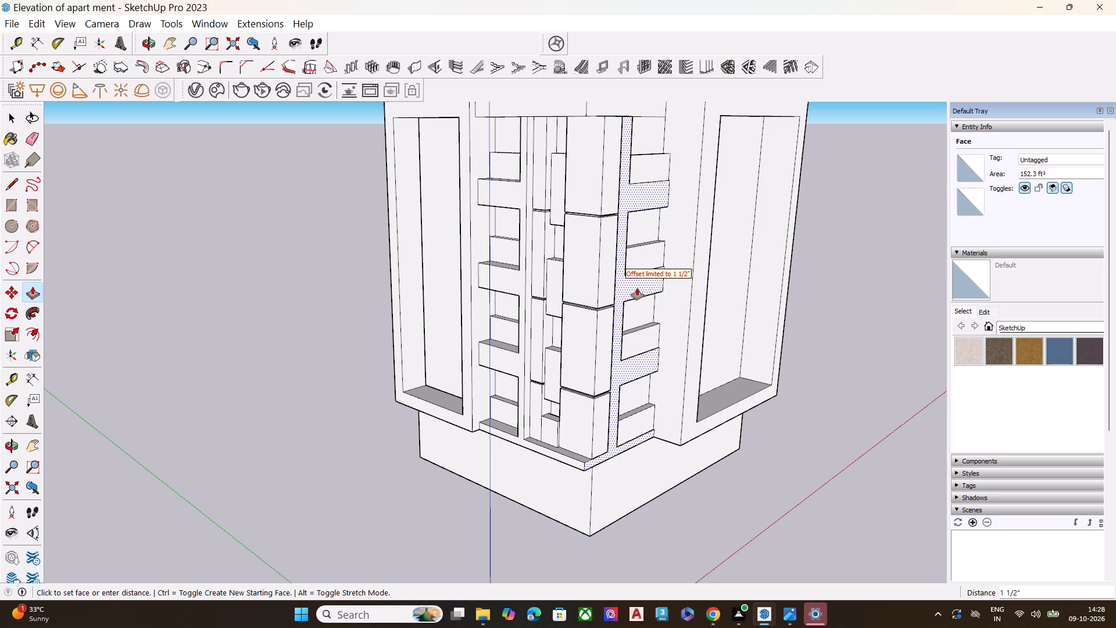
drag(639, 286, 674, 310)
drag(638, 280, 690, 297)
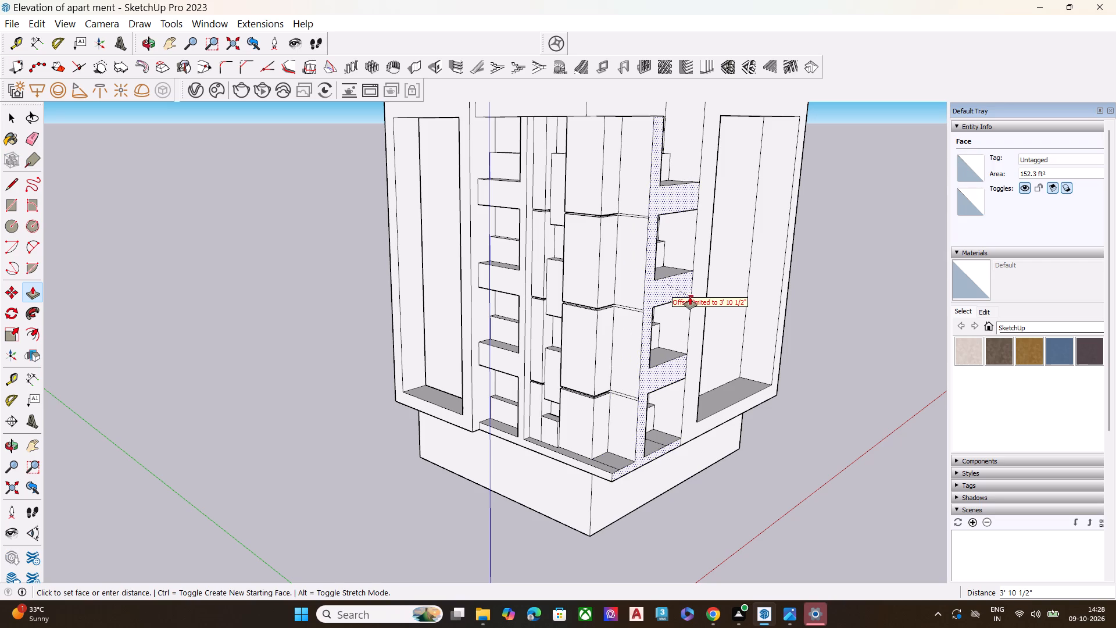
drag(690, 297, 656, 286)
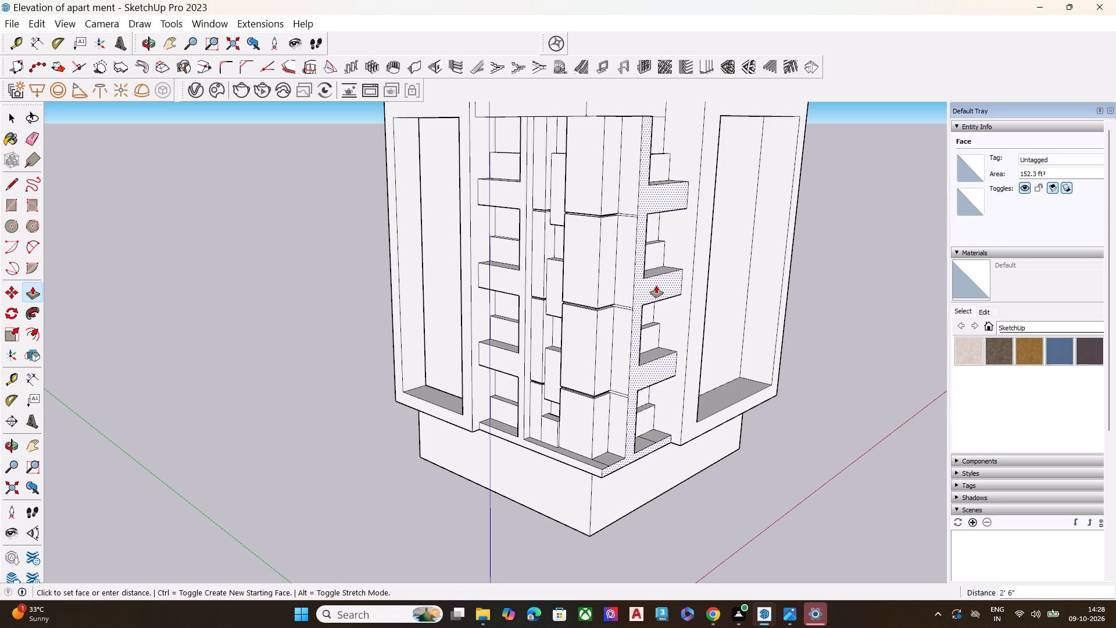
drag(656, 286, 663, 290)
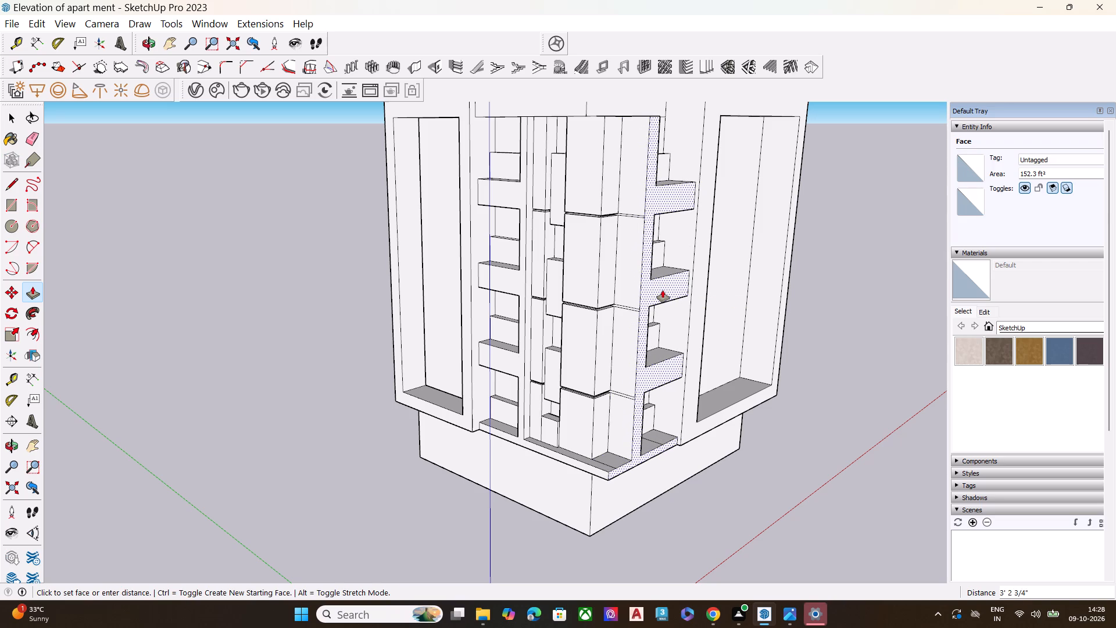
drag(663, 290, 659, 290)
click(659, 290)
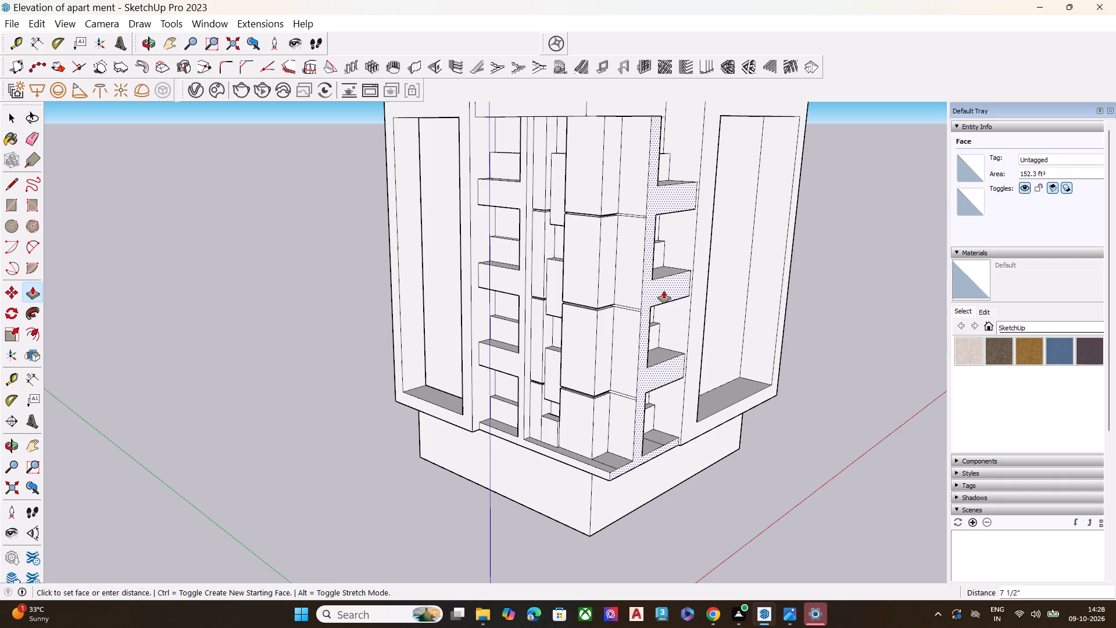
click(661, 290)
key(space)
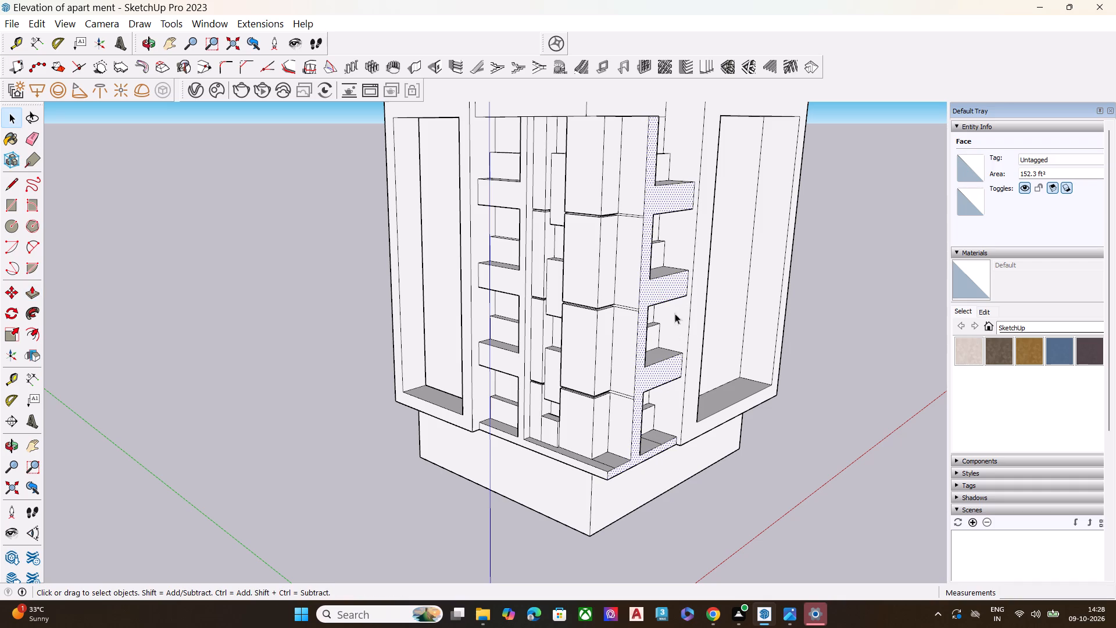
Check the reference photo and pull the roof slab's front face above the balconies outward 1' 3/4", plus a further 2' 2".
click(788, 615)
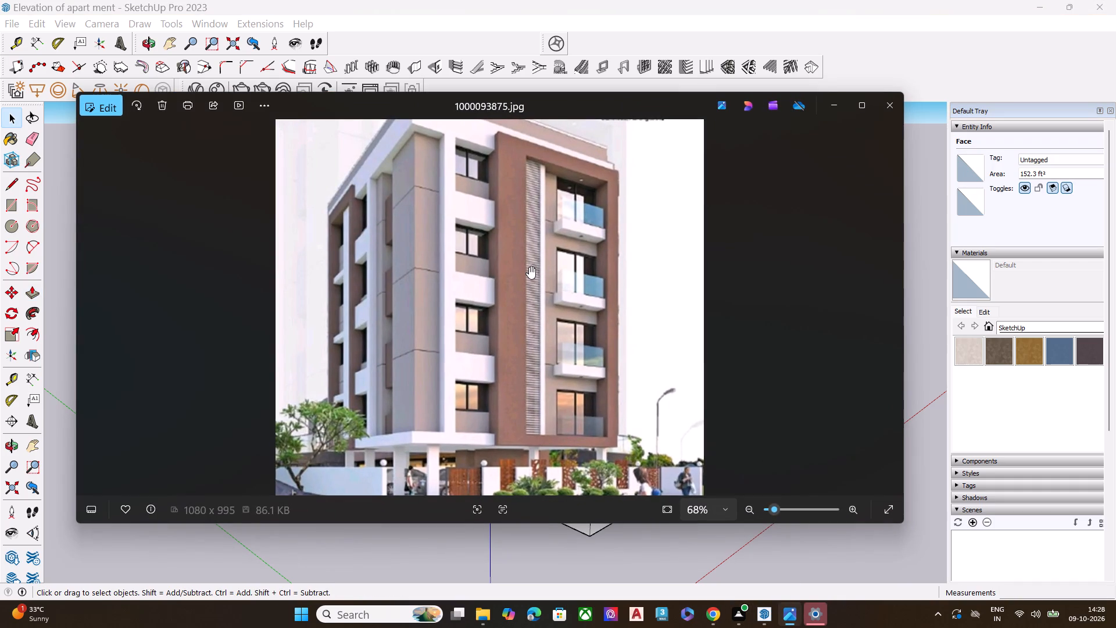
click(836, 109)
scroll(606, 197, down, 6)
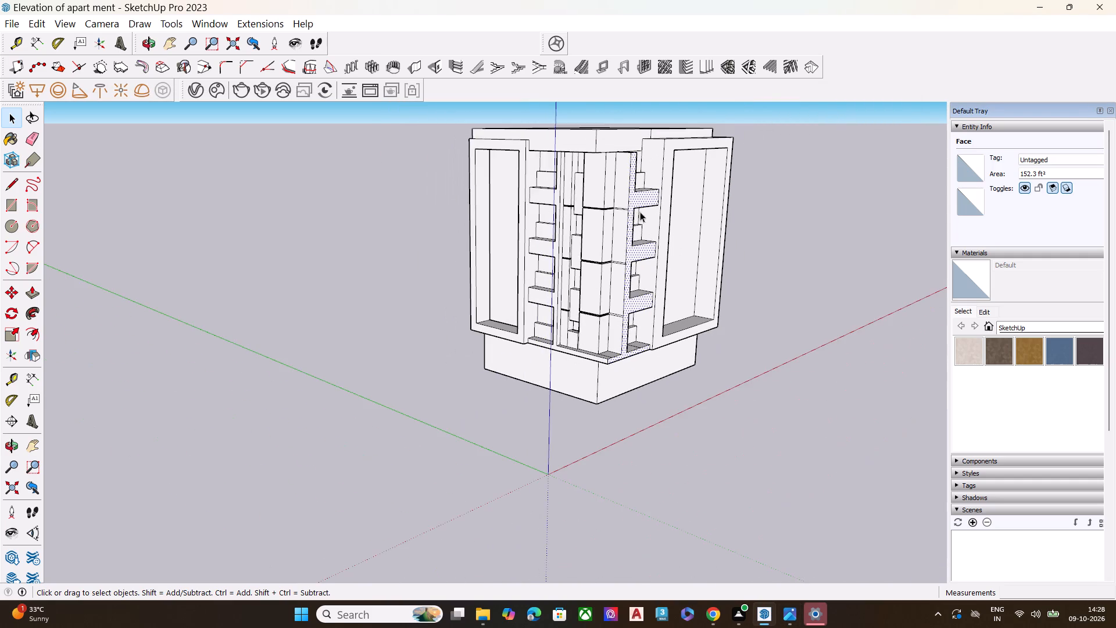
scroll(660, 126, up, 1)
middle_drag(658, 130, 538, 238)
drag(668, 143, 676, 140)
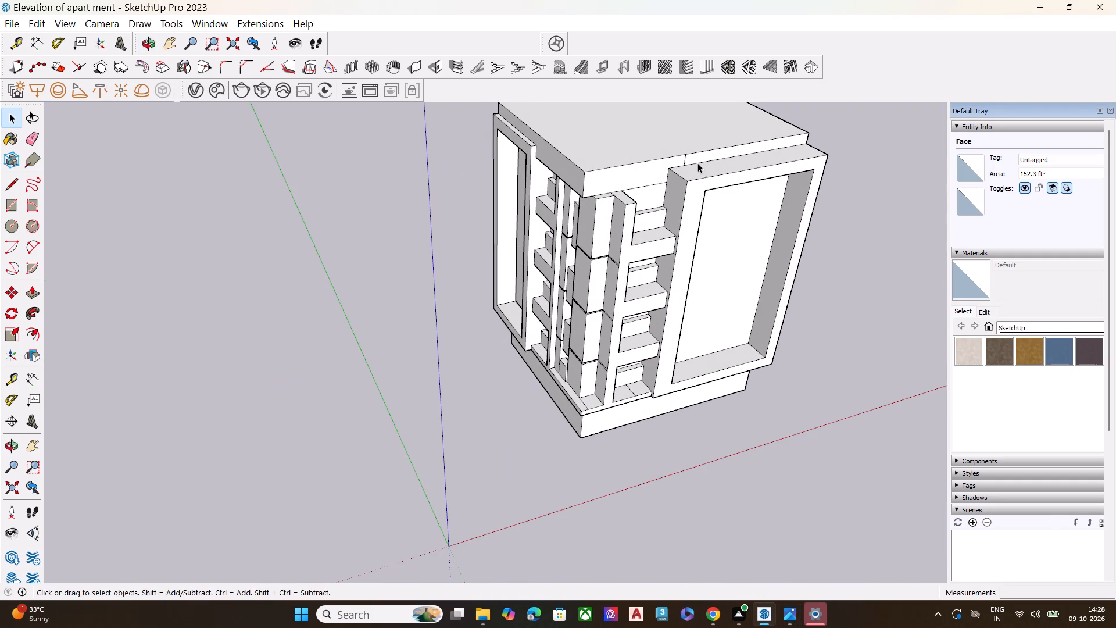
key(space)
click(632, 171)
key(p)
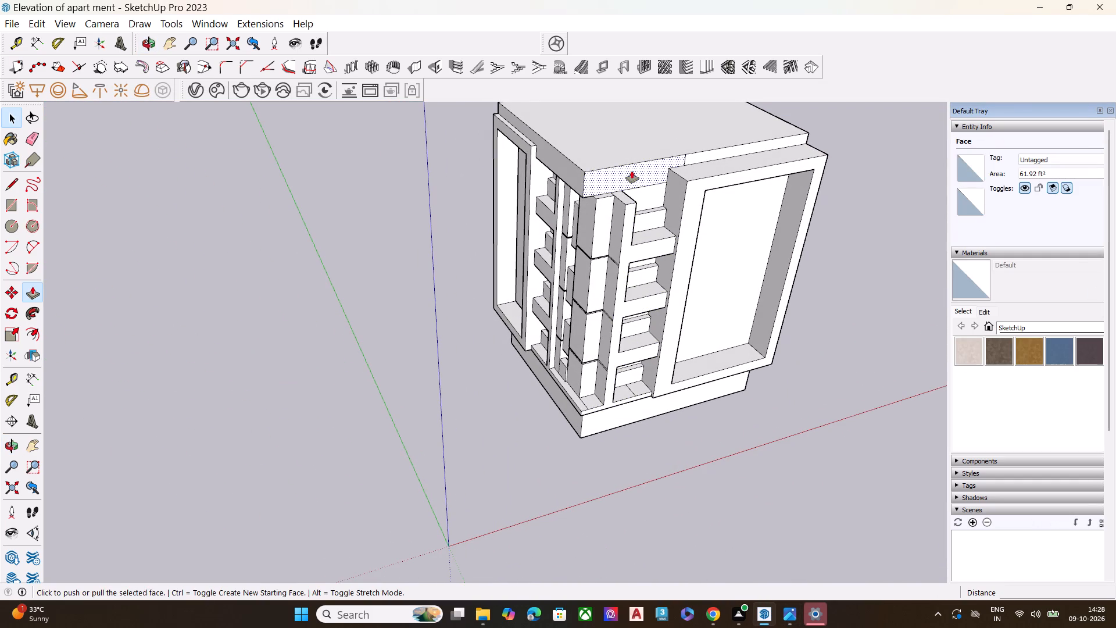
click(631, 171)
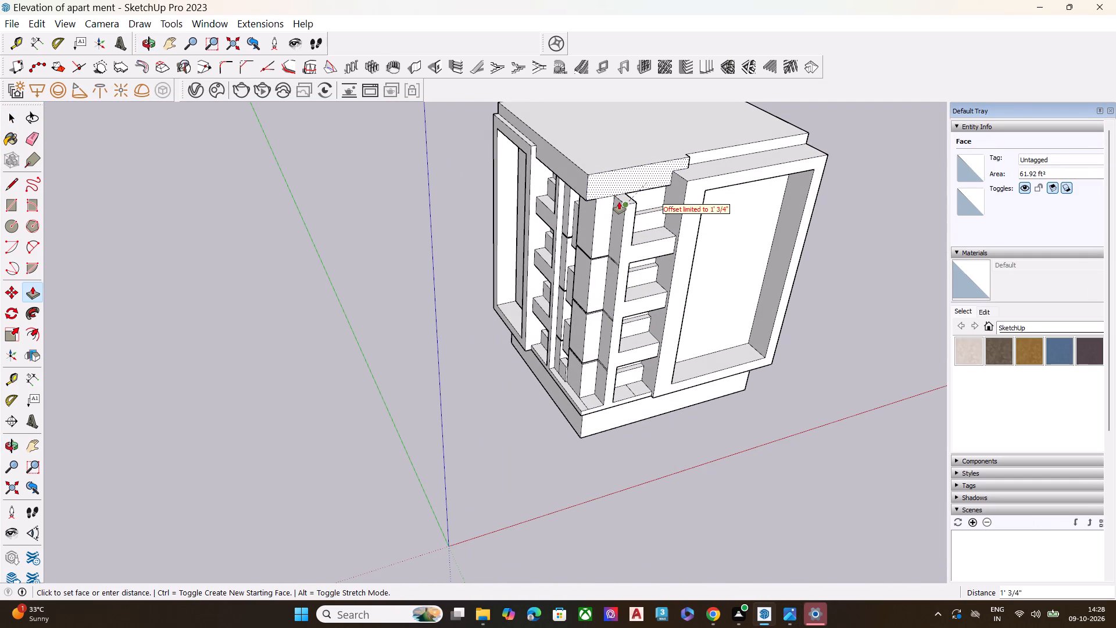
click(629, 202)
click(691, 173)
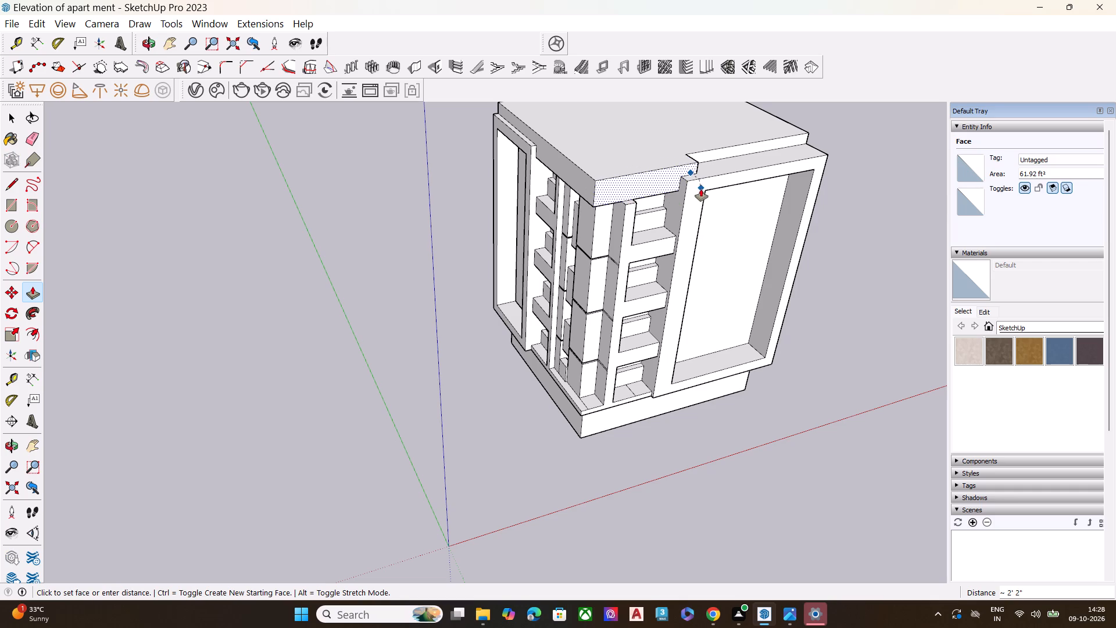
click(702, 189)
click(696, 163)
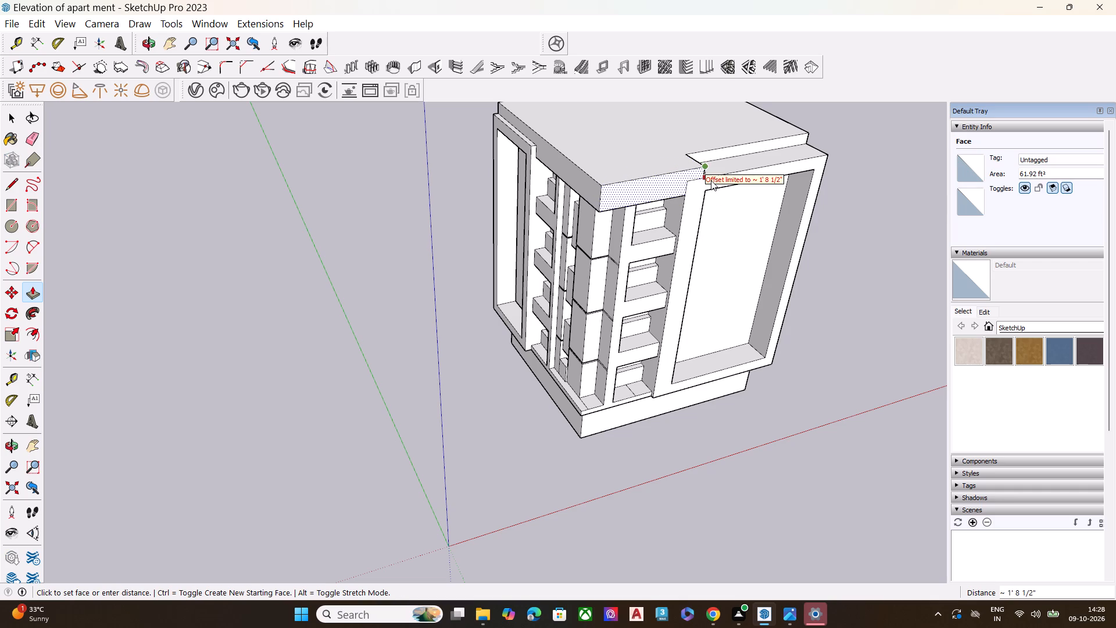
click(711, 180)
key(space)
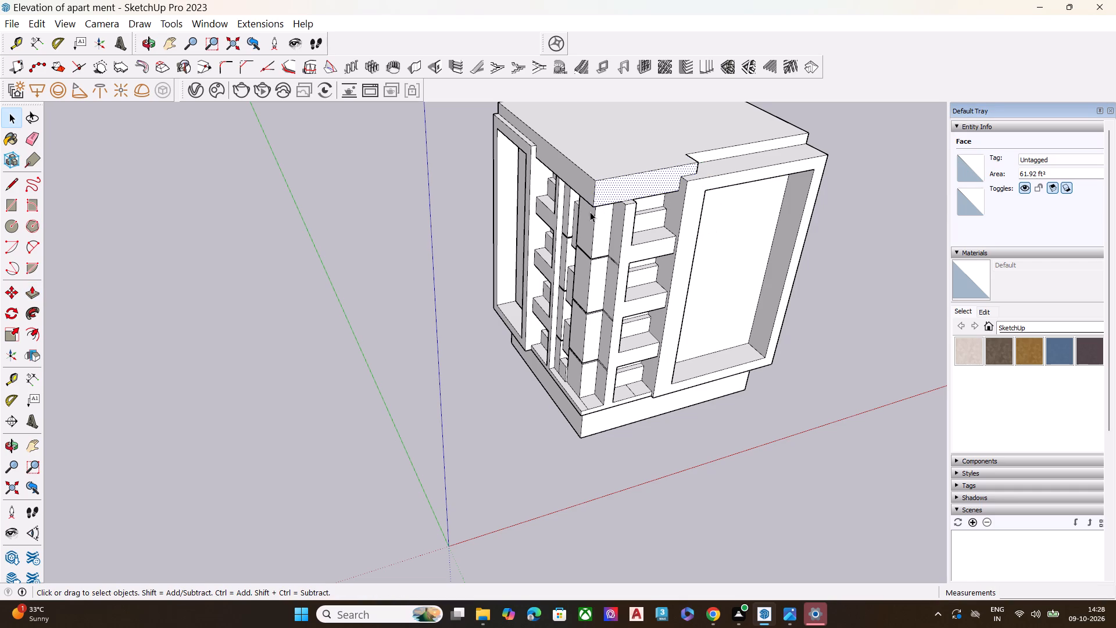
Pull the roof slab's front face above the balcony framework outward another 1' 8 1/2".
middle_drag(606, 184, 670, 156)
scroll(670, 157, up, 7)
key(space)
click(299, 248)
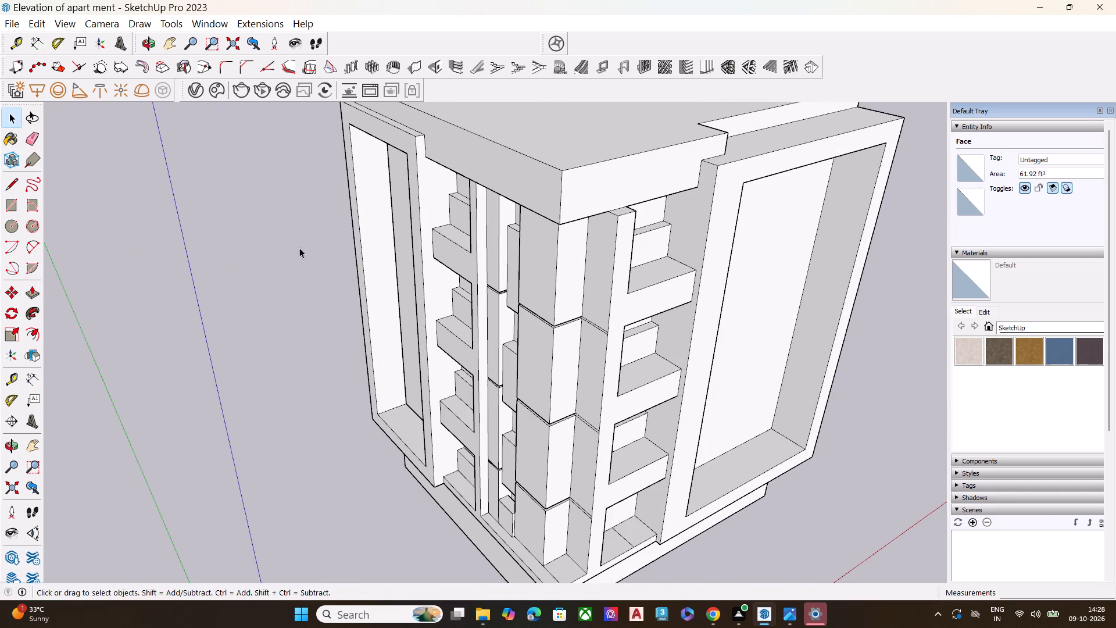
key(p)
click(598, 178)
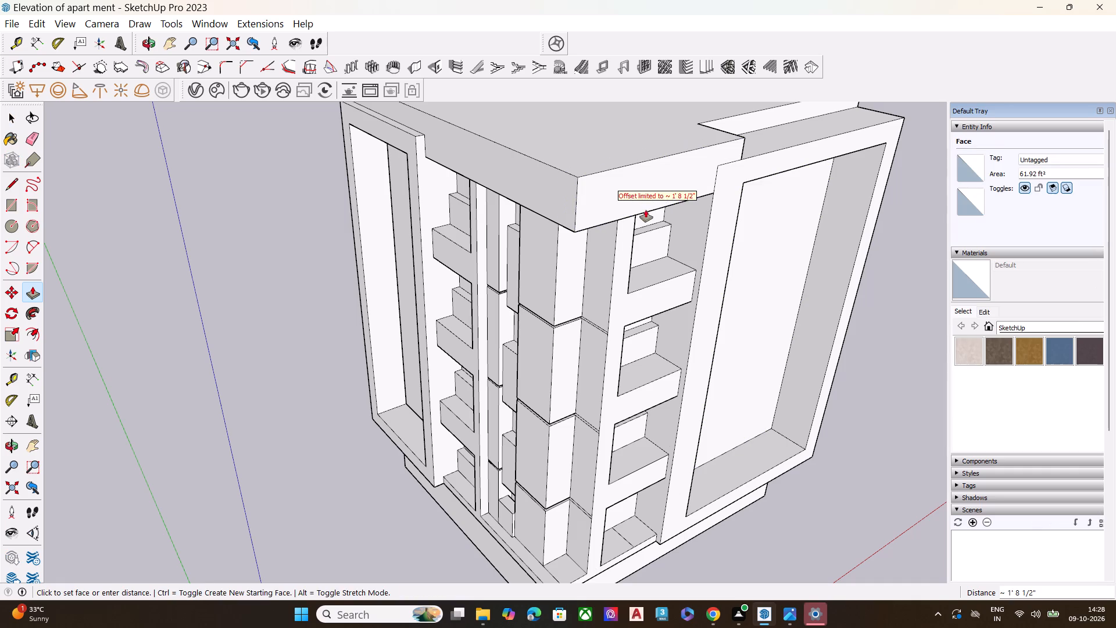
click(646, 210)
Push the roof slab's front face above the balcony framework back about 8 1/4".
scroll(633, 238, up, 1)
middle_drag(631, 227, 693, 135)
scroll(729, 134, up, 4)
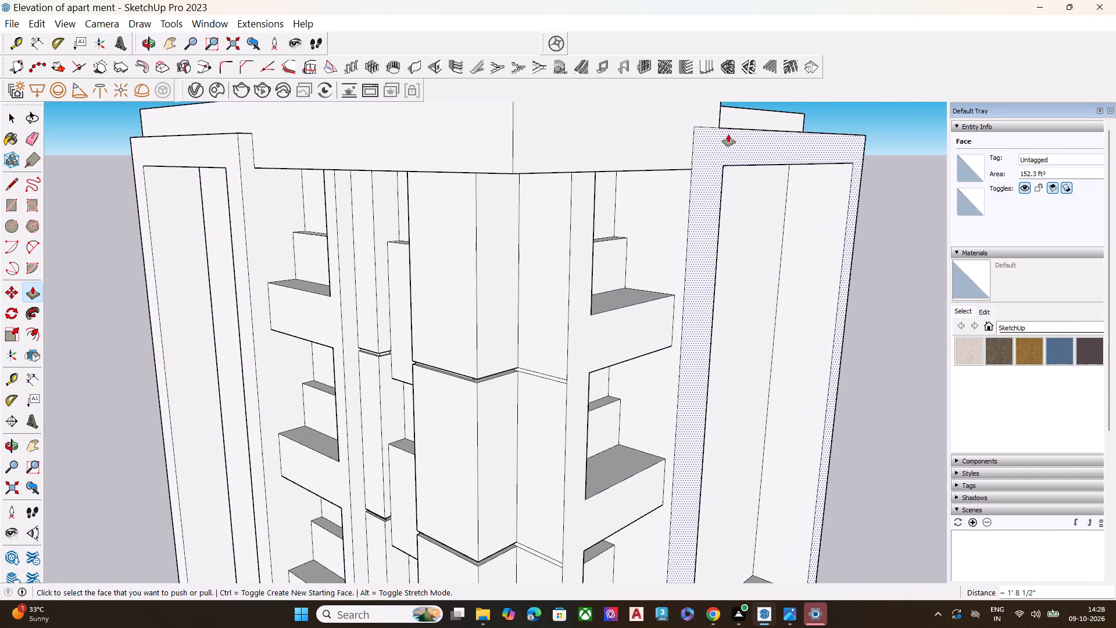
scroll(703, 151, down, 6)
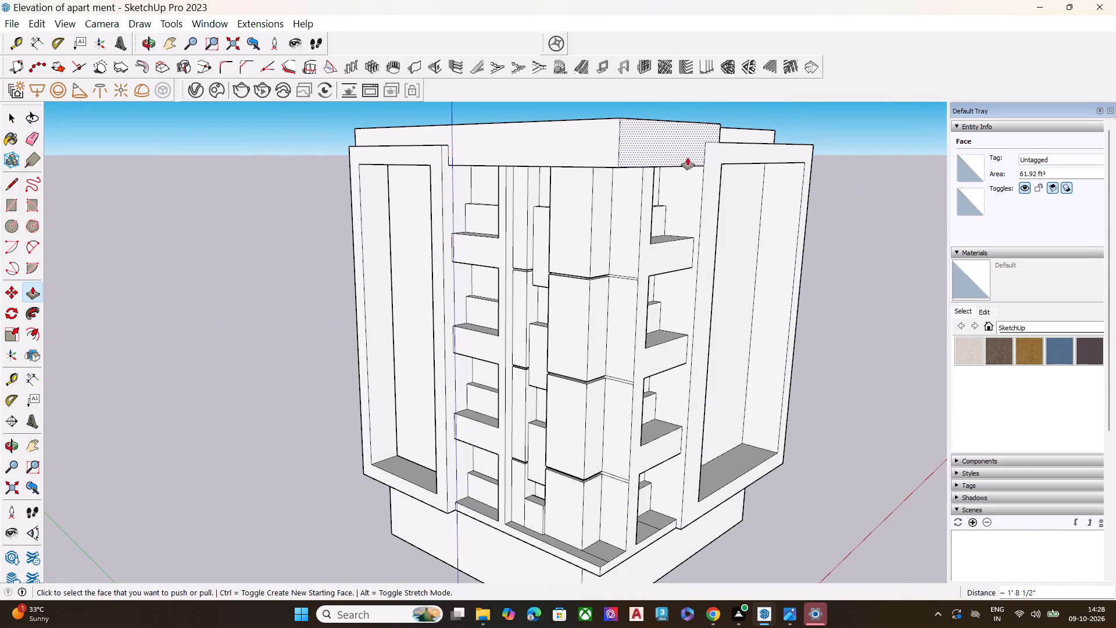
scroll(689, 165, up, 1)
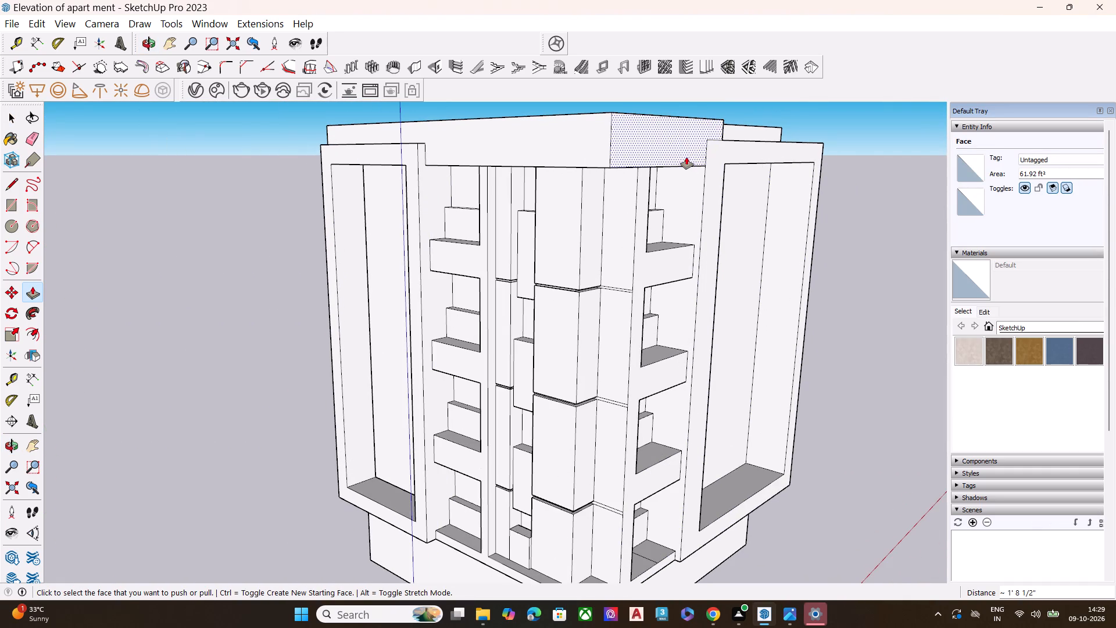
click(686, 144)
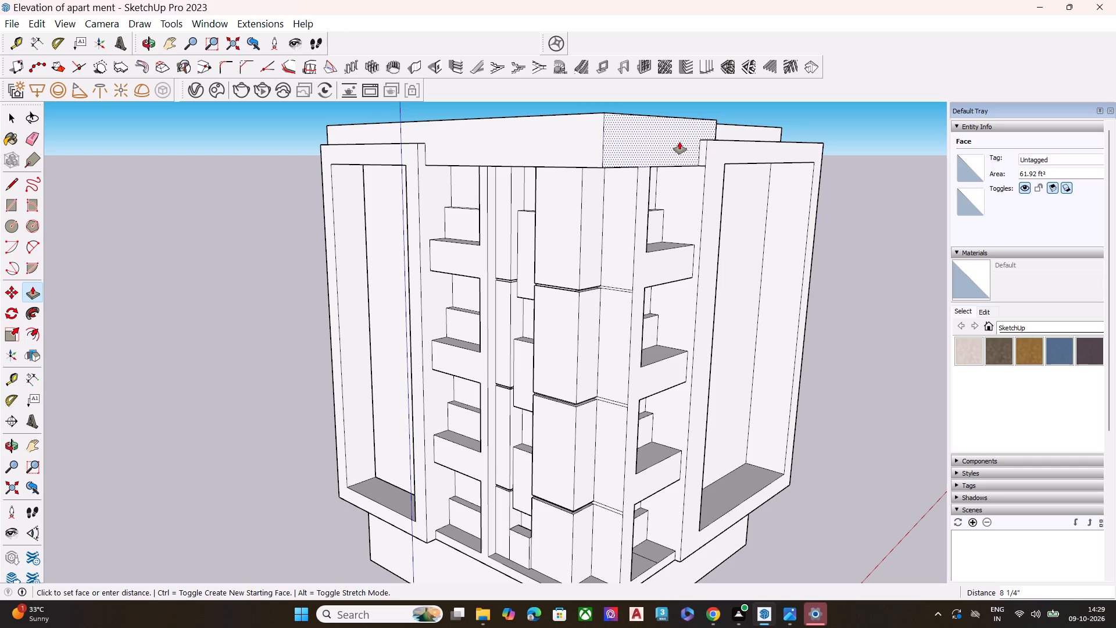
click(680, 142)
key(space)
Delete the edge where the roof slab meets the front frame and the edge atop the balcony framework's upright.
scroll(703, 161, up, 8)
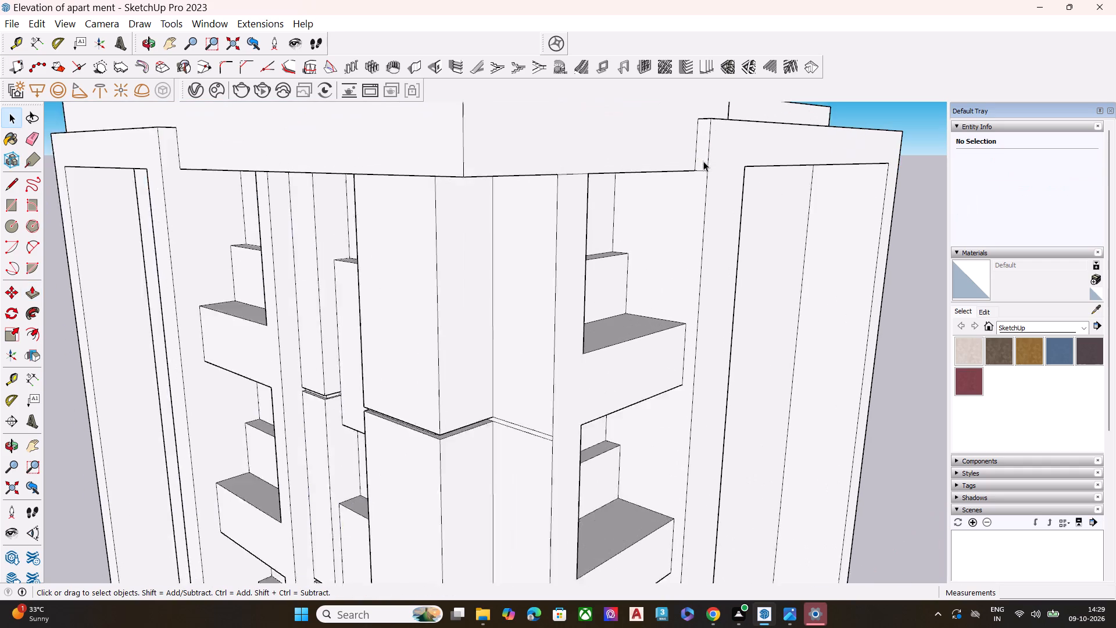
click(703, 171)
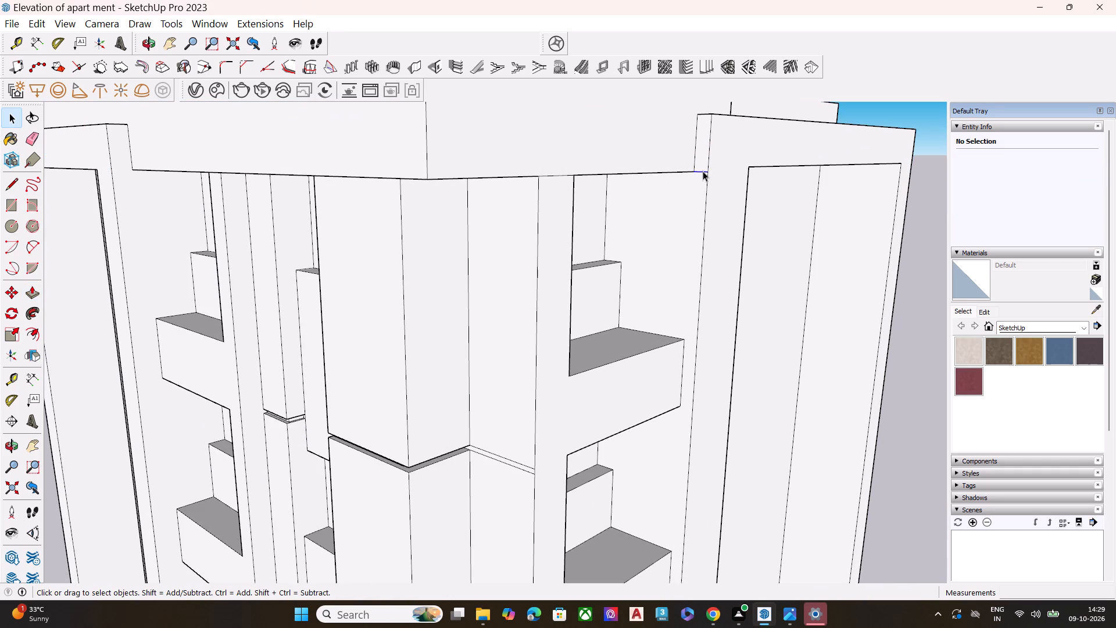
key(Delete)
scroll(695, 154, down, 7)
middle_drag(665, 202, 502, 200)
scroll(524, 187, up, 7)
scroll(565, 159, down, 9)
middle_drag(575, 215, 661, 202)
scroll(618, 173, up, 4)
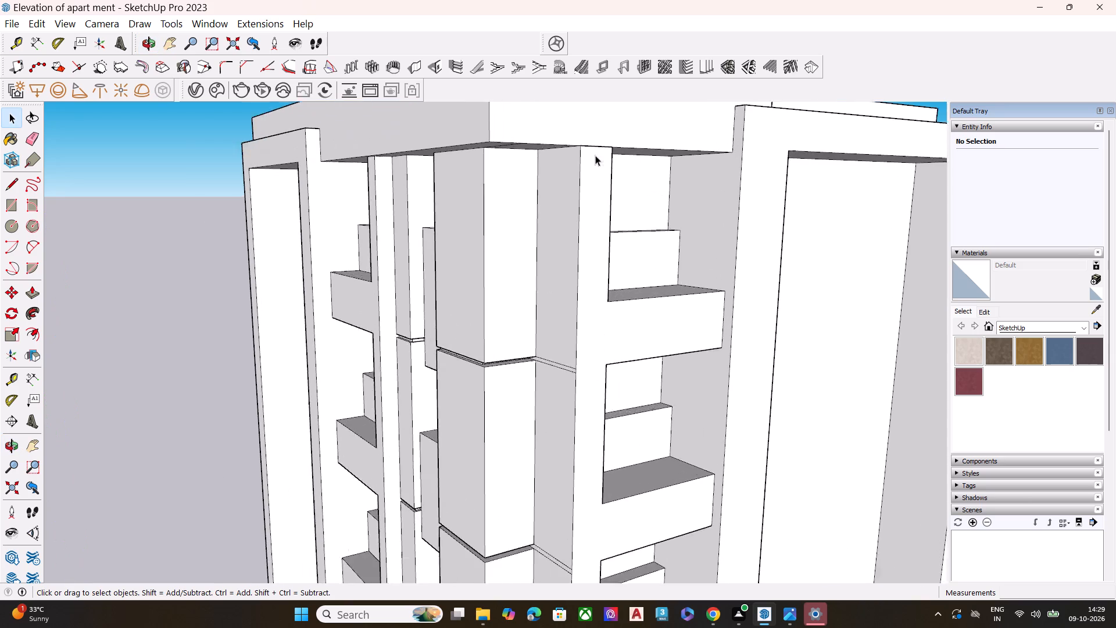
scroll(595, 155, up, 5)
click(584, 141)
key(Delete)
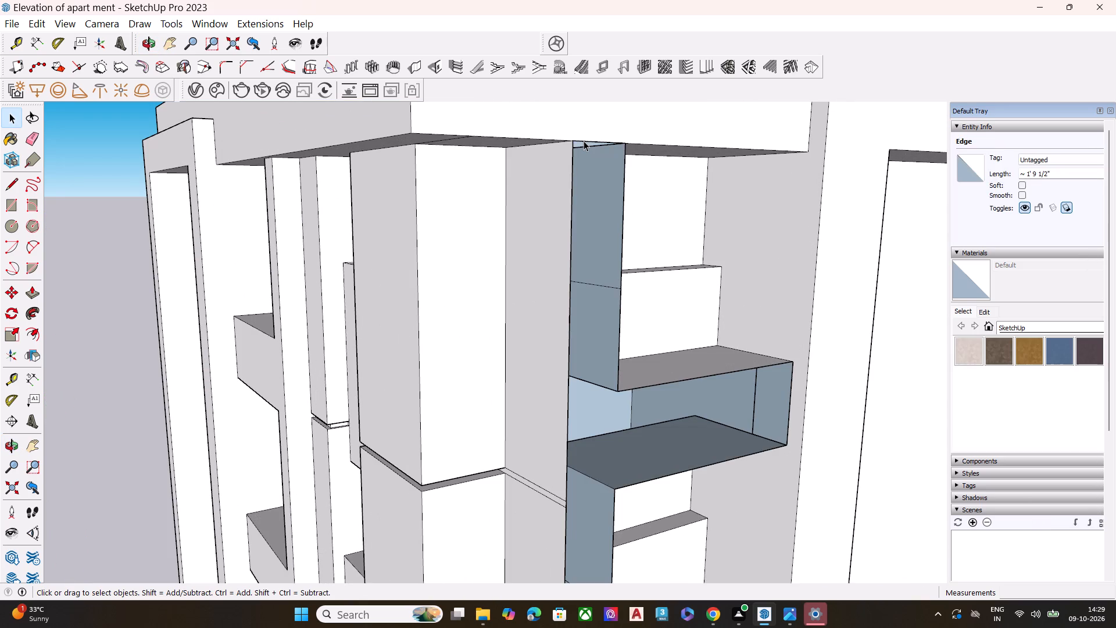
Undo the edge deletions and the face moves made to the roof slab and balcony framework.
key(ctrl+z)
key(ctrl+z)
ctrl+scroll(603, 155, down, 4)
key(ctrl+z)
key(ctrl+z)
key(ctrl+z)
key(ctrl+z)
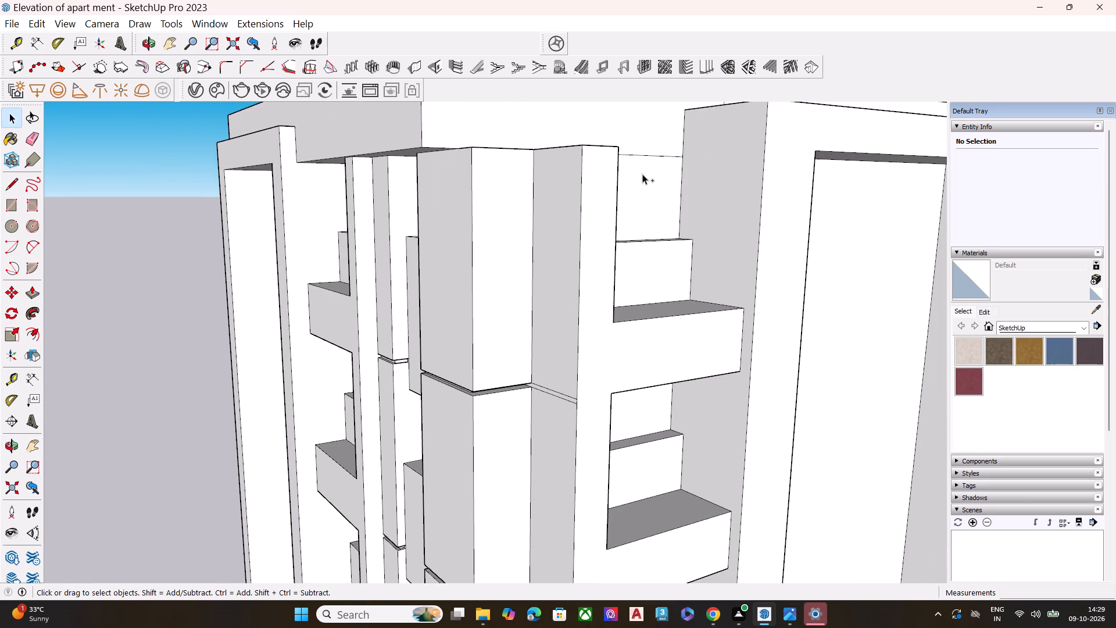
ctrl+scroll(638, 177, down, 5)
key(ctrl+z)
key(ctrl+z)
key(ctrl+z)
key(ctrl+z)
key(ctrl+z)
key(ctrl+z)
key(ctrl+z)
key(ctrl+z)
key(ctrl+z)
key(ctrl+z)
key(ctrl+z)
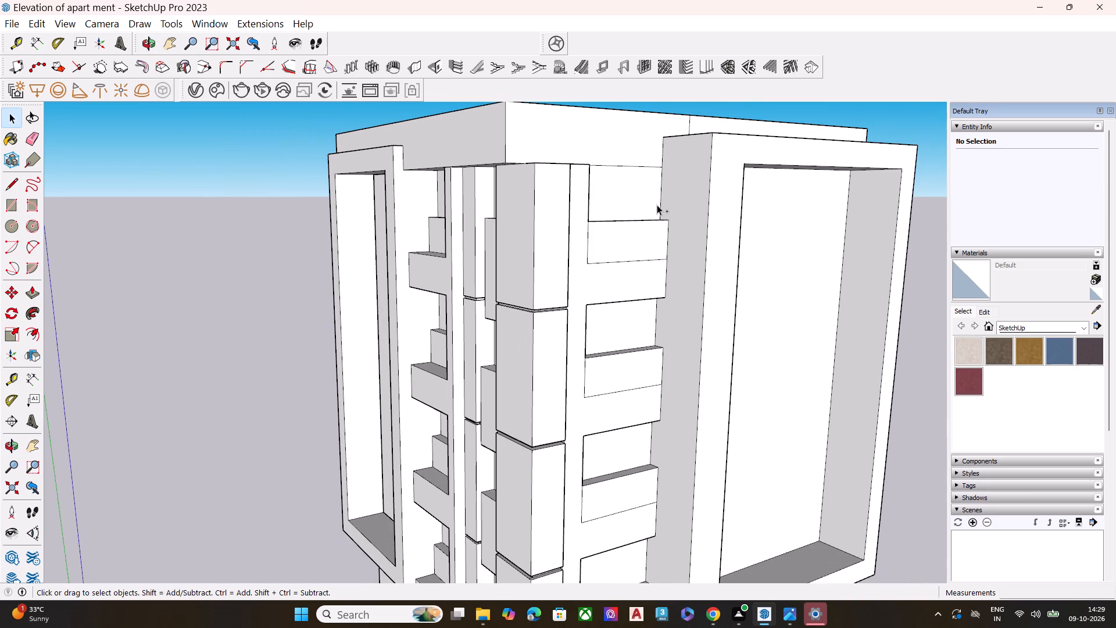
Undo the earlier depth changes to the balcony framework, roof slab and front frame.
key(ctrl+z)
key(ctrl+z)
key(ctrl+z)
key(ctrl+z)
key(ctrl+z)
key(ctrl+z)
key(ctrl+z)
key(ctrl+z)
key(ctrl+z)
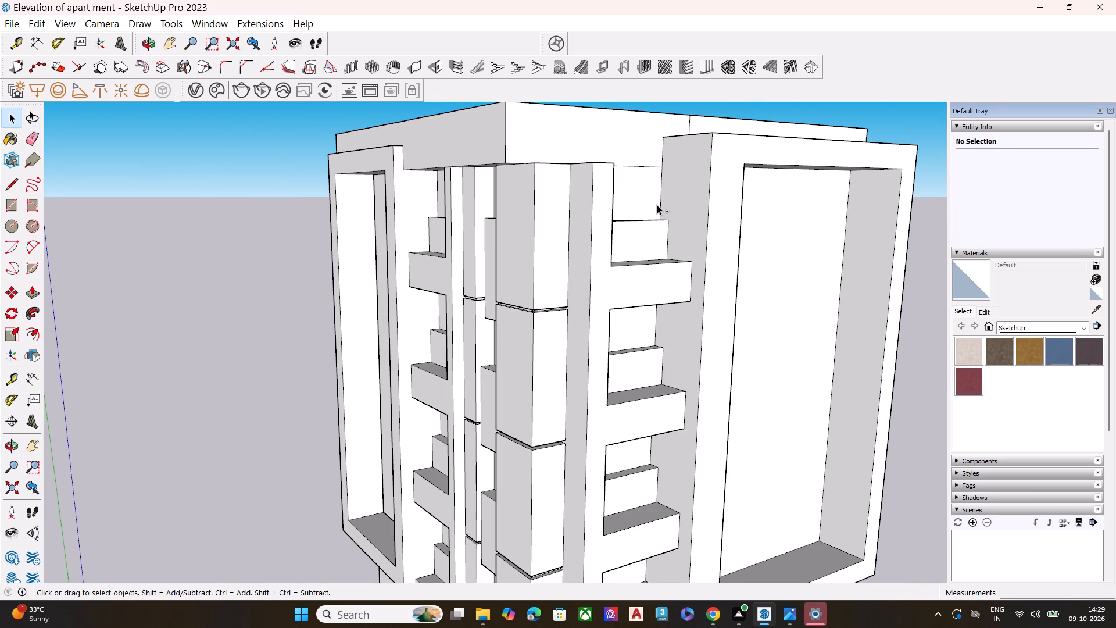
key(ctrl+z)
key(ctrl+z)
key(ctrl+z)
key(ctrl+z)
key(ctrl+z)
key(ctrl+z)
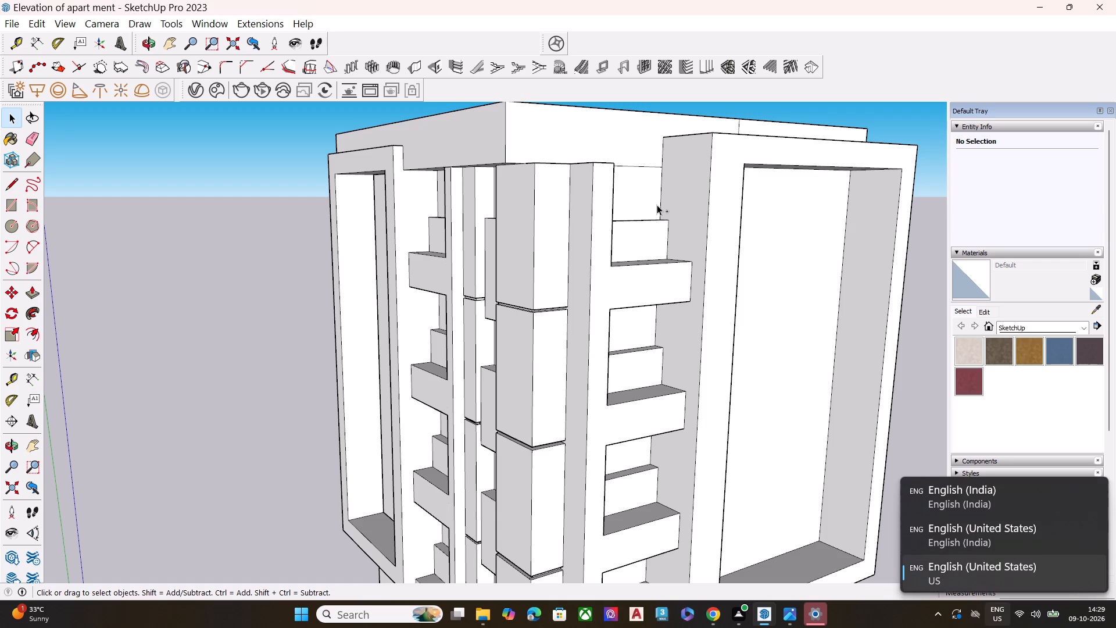
key(ctrl+z)
key(ctrl+z)
key(ctrl+z)
key(ctrl+z)
key(ctrl+z)
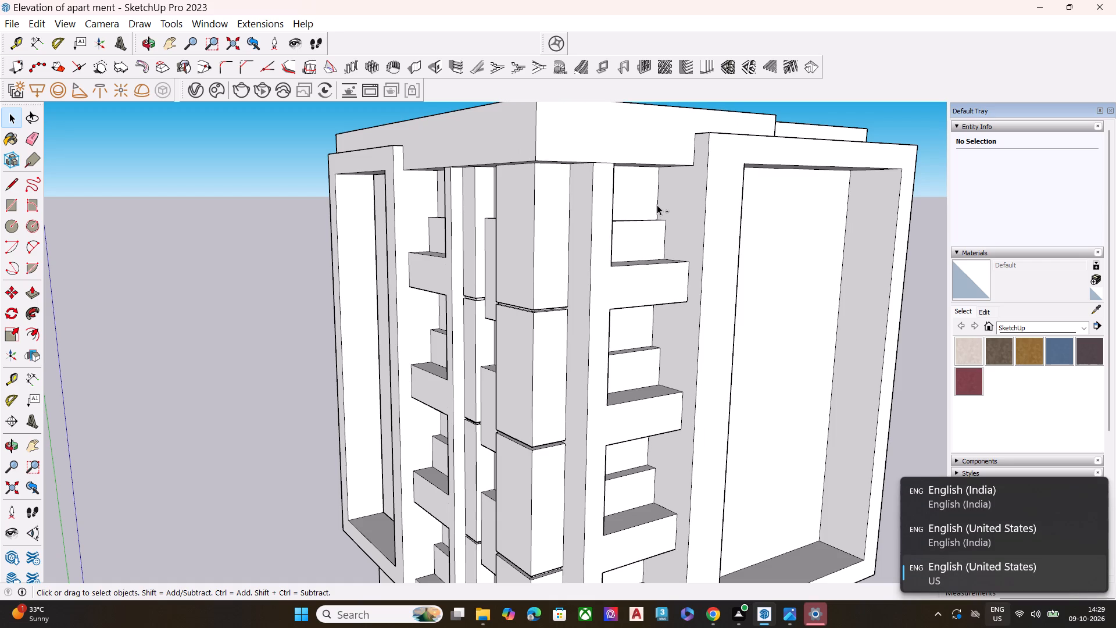
key(ctrl+z)
key(ctrl+z)
key(ctrl+z)
key(ctrl+z)
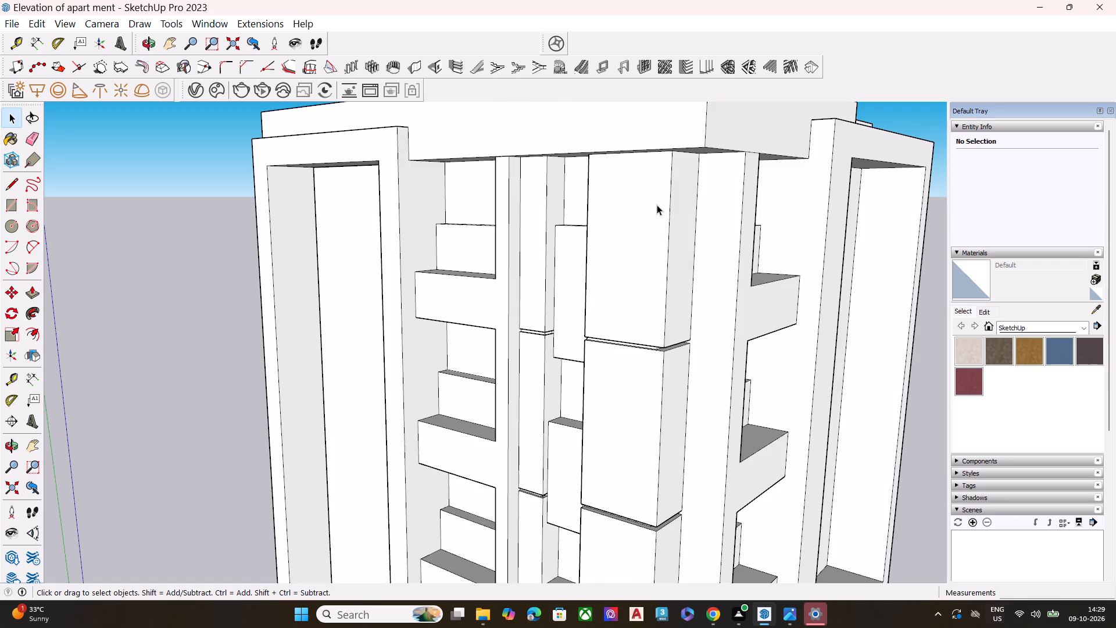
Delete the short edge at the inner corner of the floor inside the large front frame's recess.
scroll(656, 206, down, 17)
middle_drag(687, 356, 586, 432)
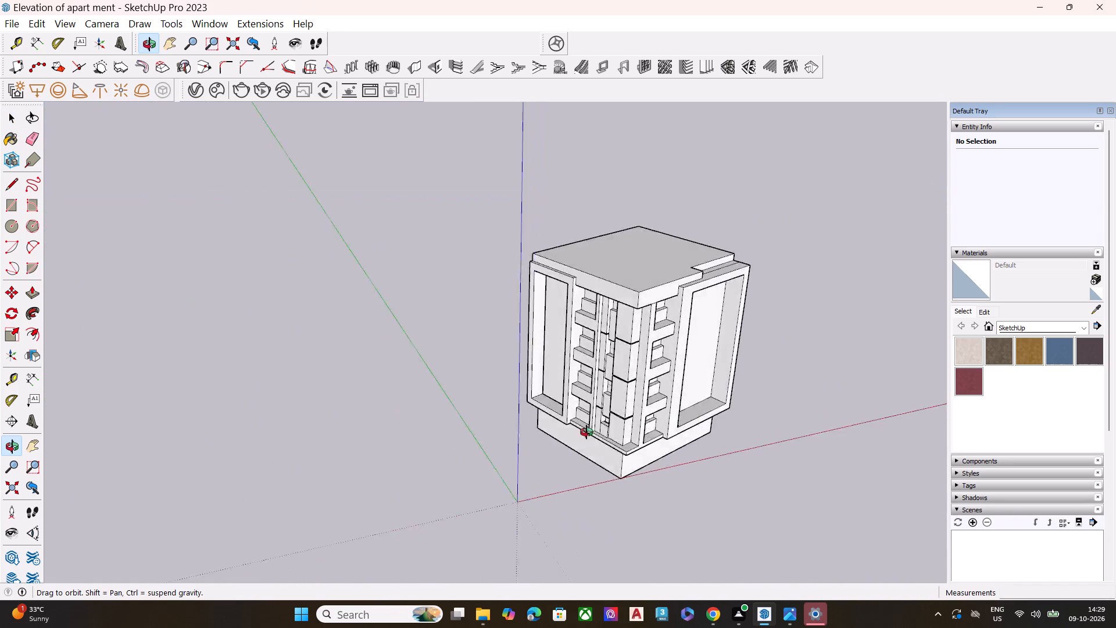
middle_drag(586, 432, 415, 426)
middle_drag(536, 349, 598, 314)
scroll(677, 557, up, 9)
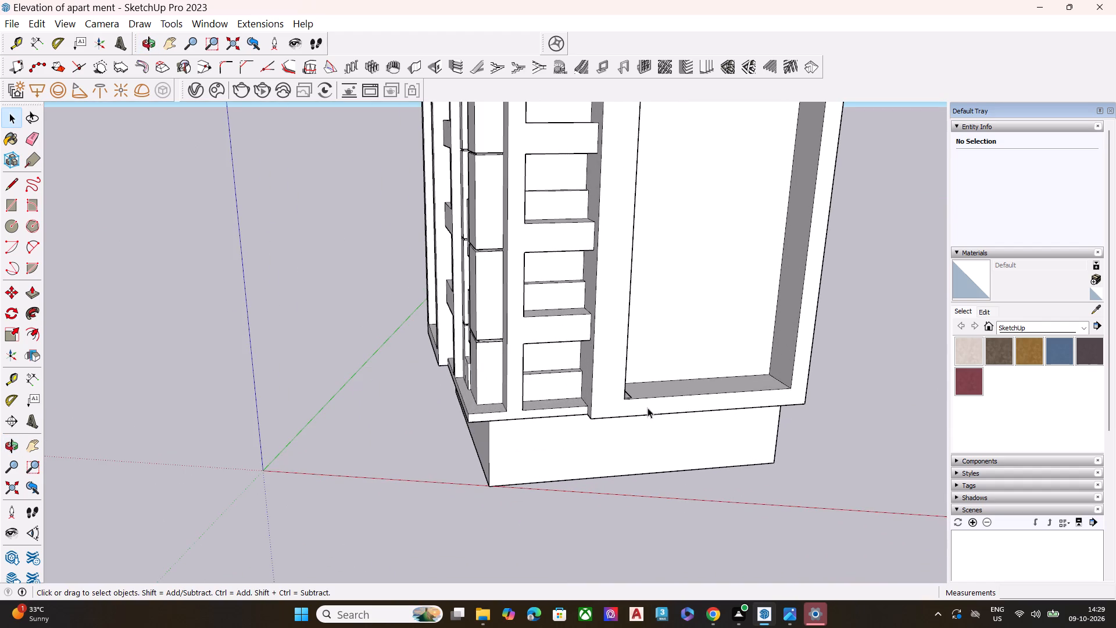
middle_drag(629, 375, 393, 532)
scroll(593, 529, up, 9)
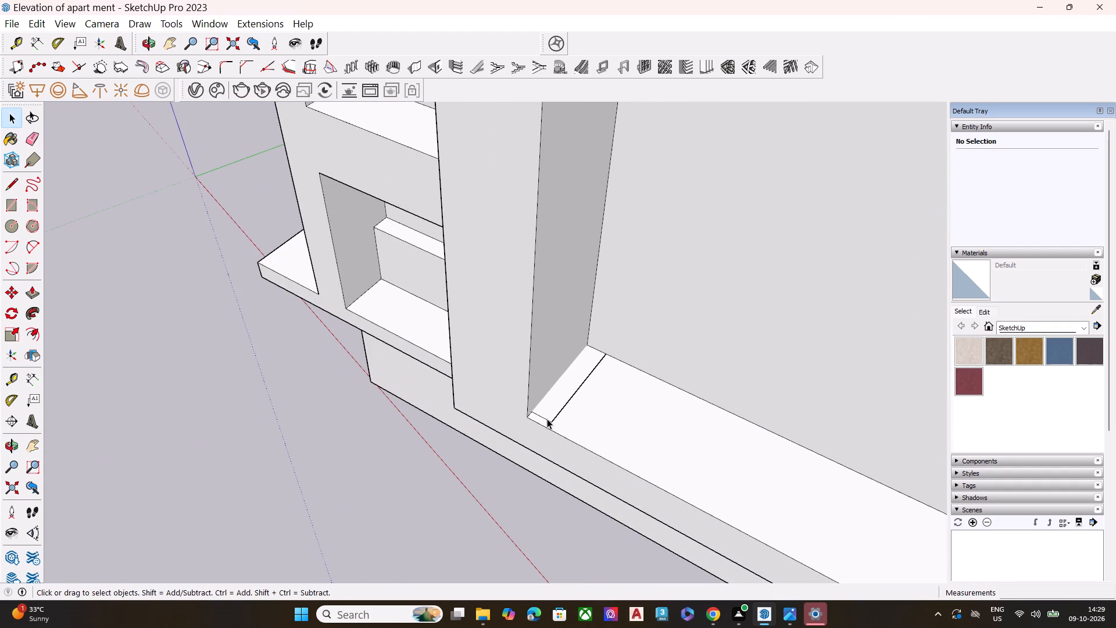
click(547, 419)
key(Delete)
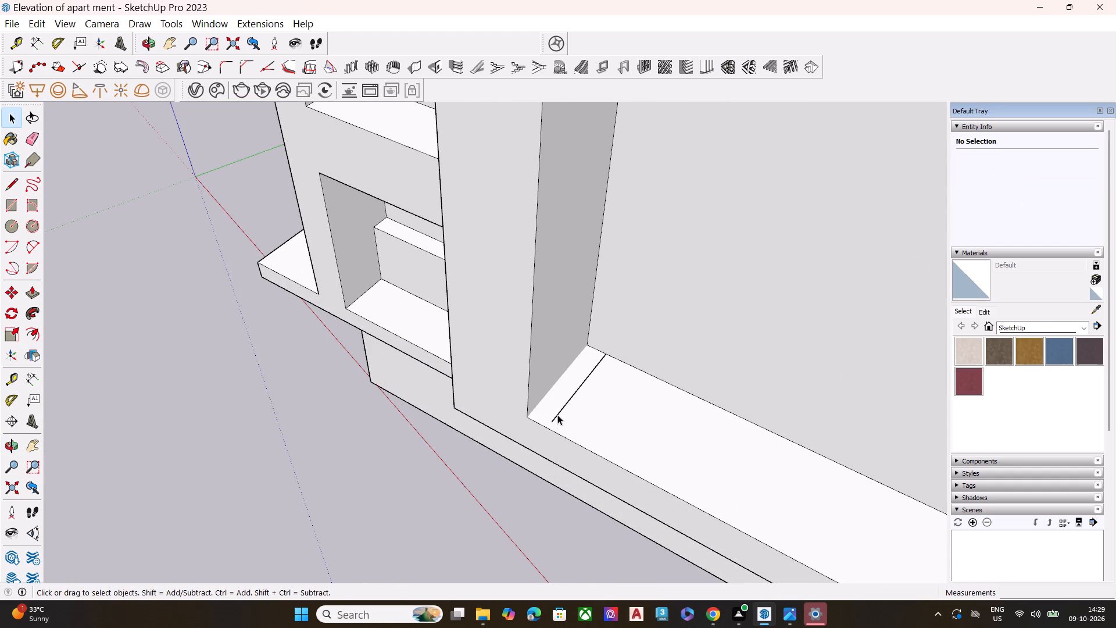
Examine the floor faces on both sides of the line inside the large front frame's recess.
click(557, 413)
click(559, 413)
drag(559, 413, 566, 412)
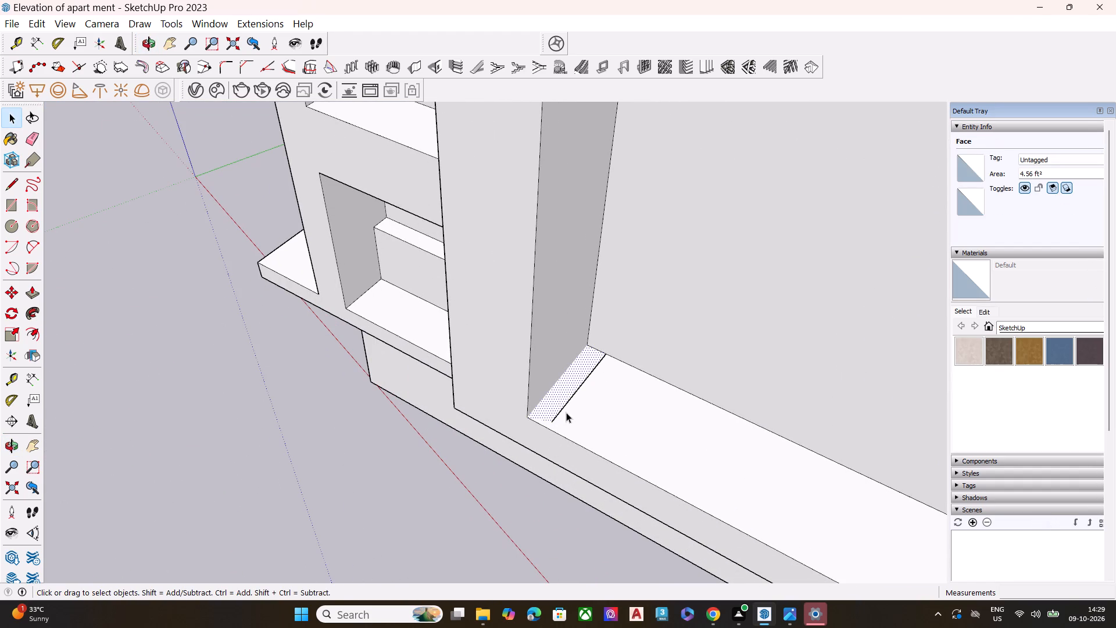
drag(566, 412, 564, 412)
click(575, 397)
click(575, 392)
click(575, 392)
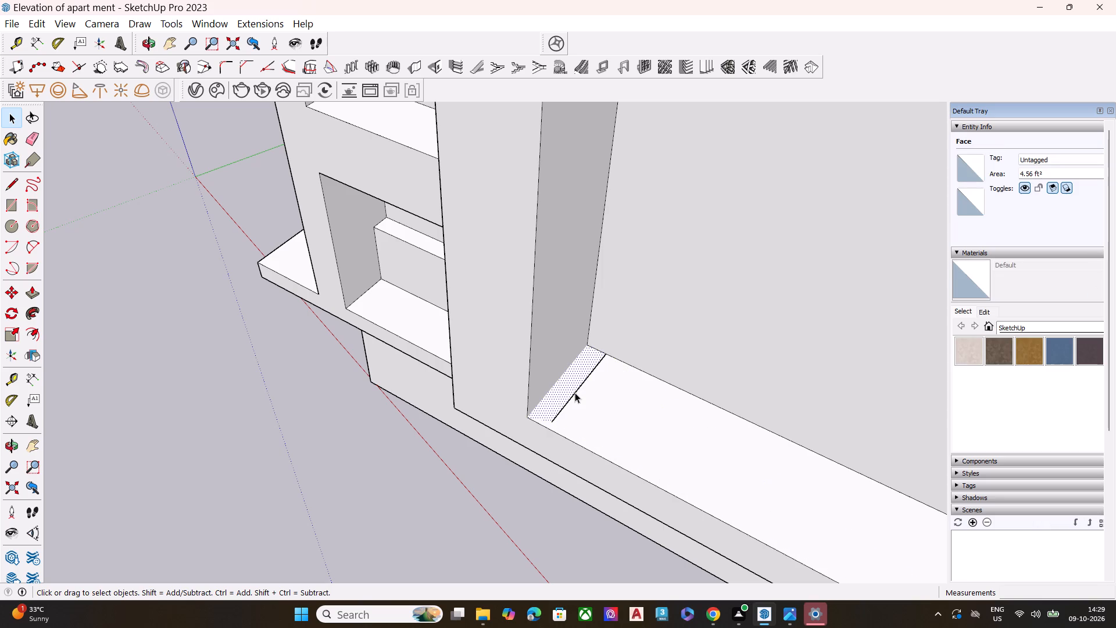
click(577, 393)
key(space)
scroll(532, 399, down, 7)
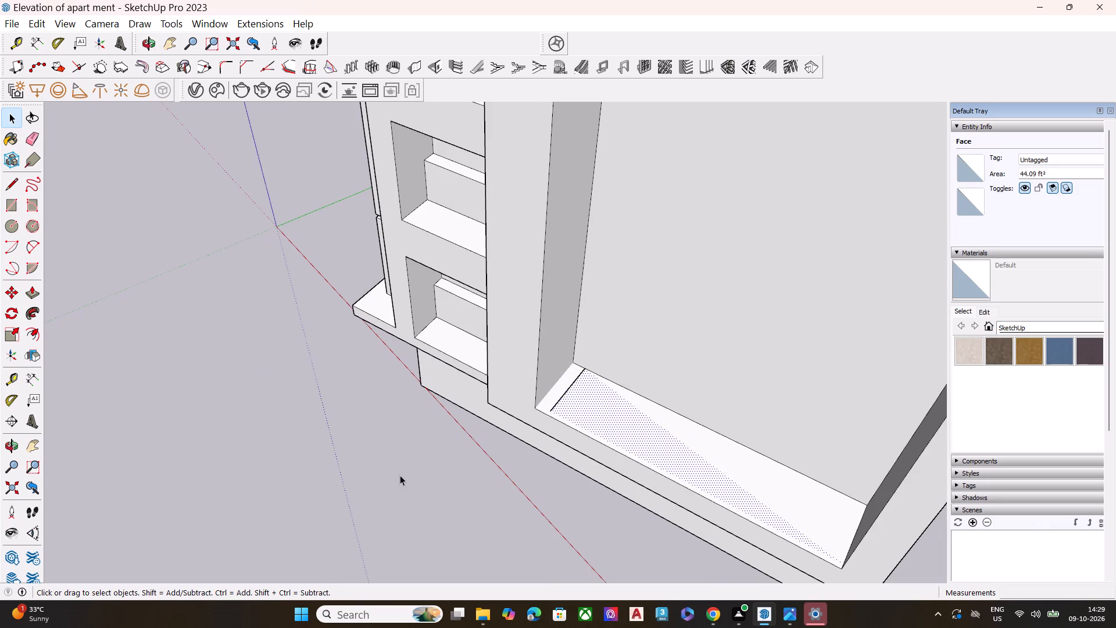
click(400, 475)
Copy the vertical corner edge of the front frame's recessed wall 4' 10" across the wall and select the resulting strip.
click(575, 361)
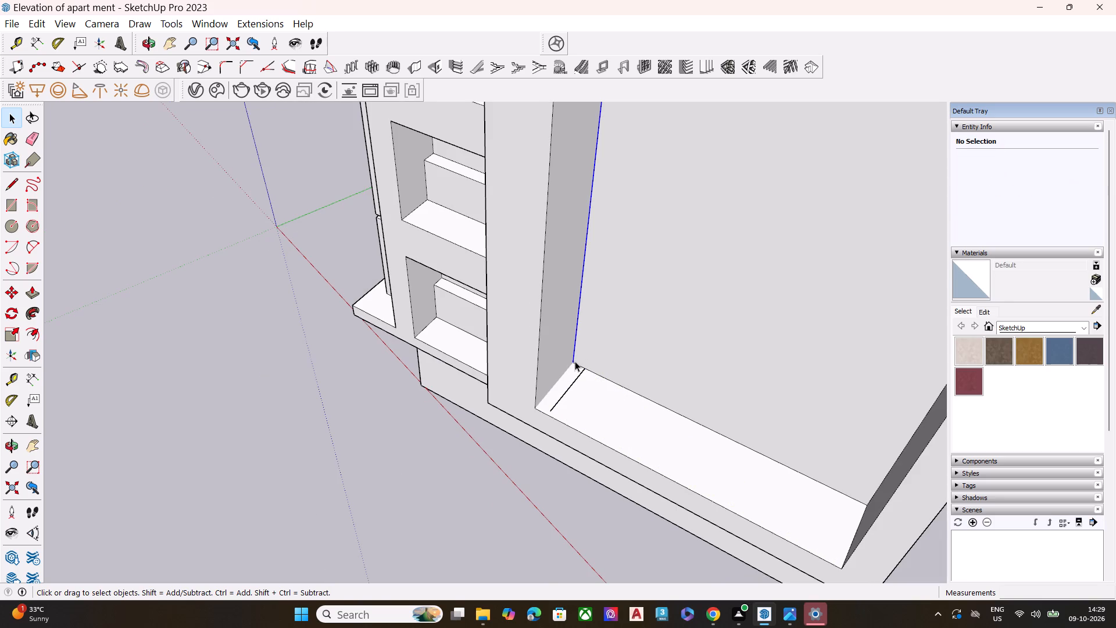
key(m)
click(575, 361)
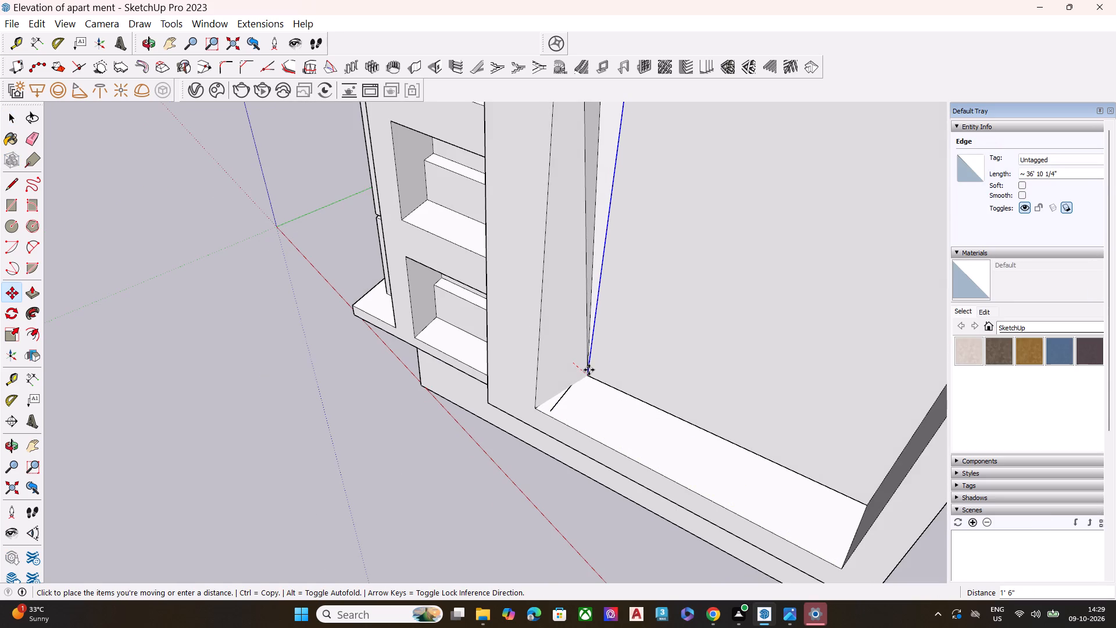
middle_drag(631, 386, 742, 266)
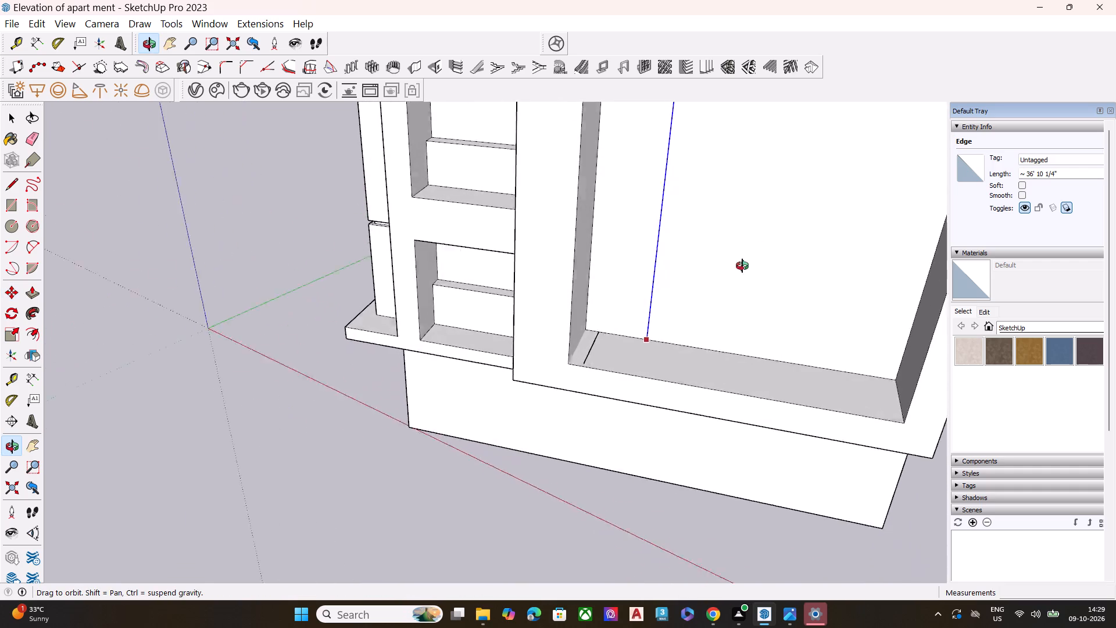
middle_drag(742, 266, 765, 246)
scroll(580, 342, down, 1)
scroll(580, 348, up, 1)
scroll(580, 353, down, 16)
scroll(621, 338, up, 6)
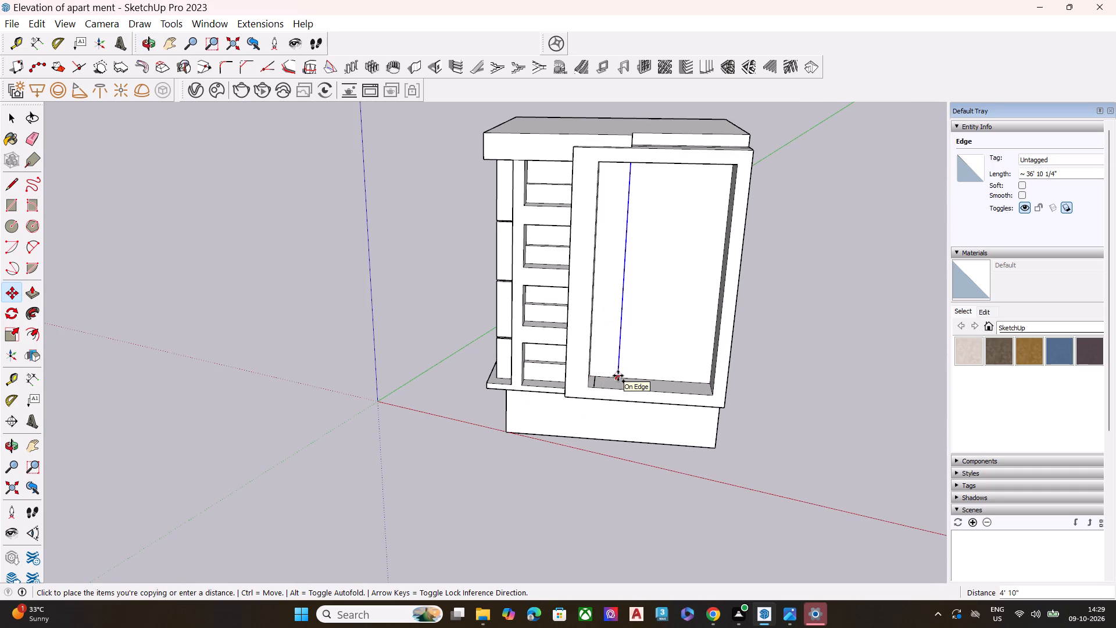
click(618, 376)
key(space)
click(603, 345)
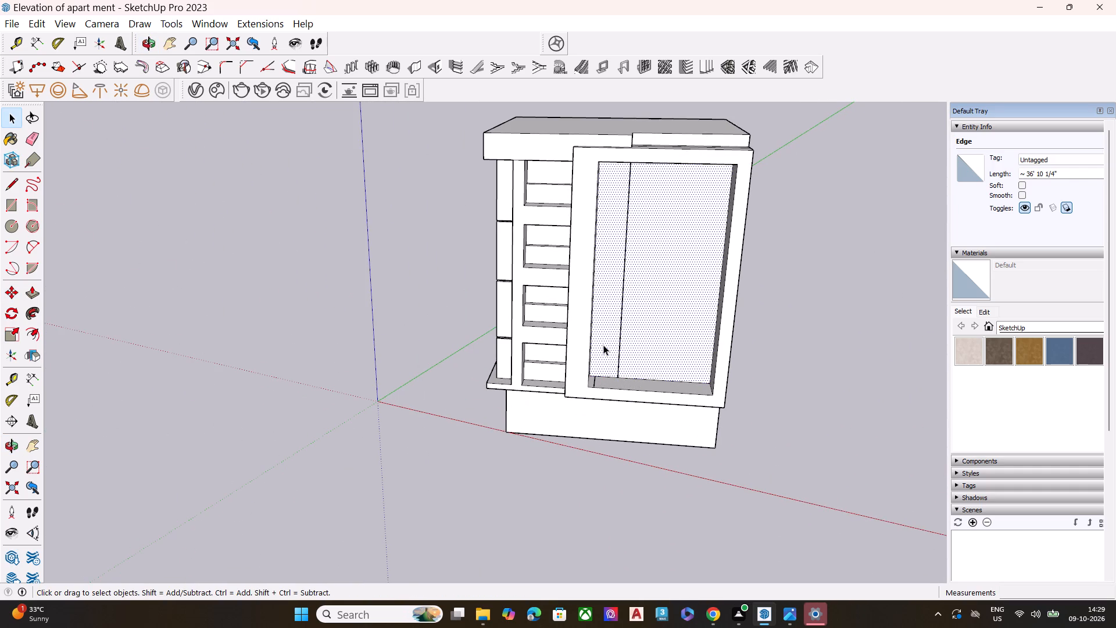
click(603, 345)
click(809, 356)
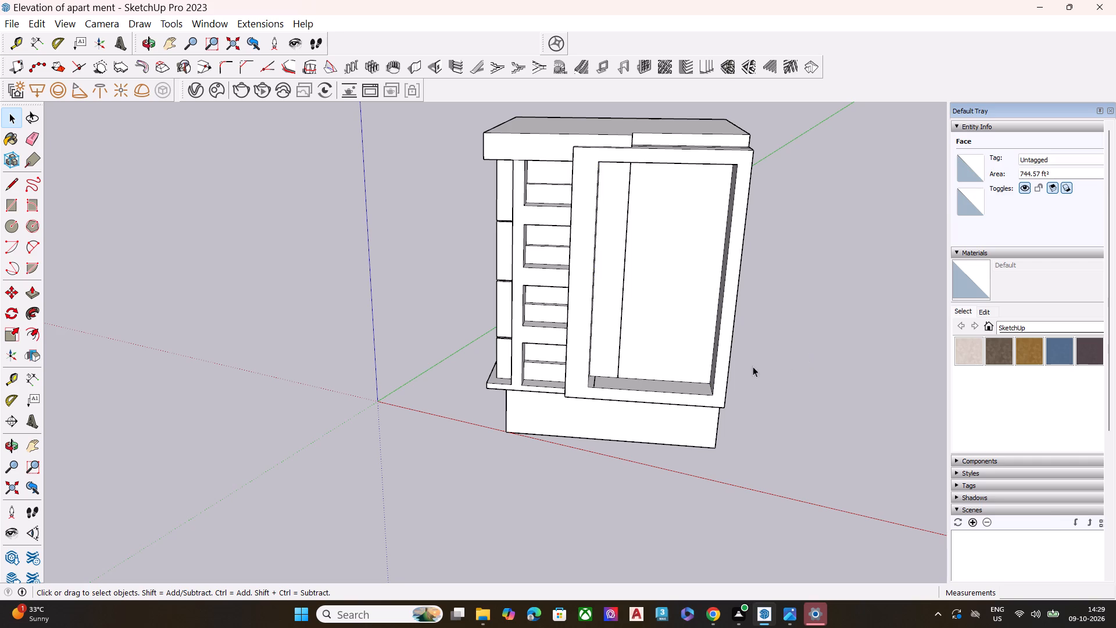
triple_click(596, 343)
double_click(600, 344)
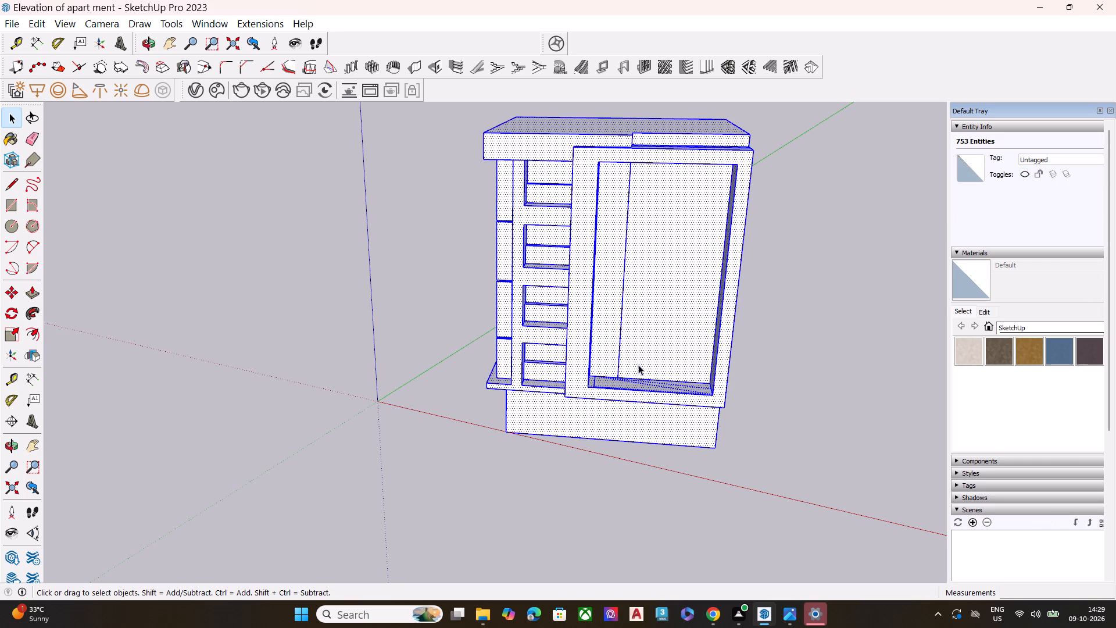
Undo the copied wall edge, the edge deletion in the recess and the edits before them, and leave group editing.
scroll(648, 367, down, 1)
key(Escape)
key(ctrl+z)
key(ctrl+z)
key(ctrl+z)
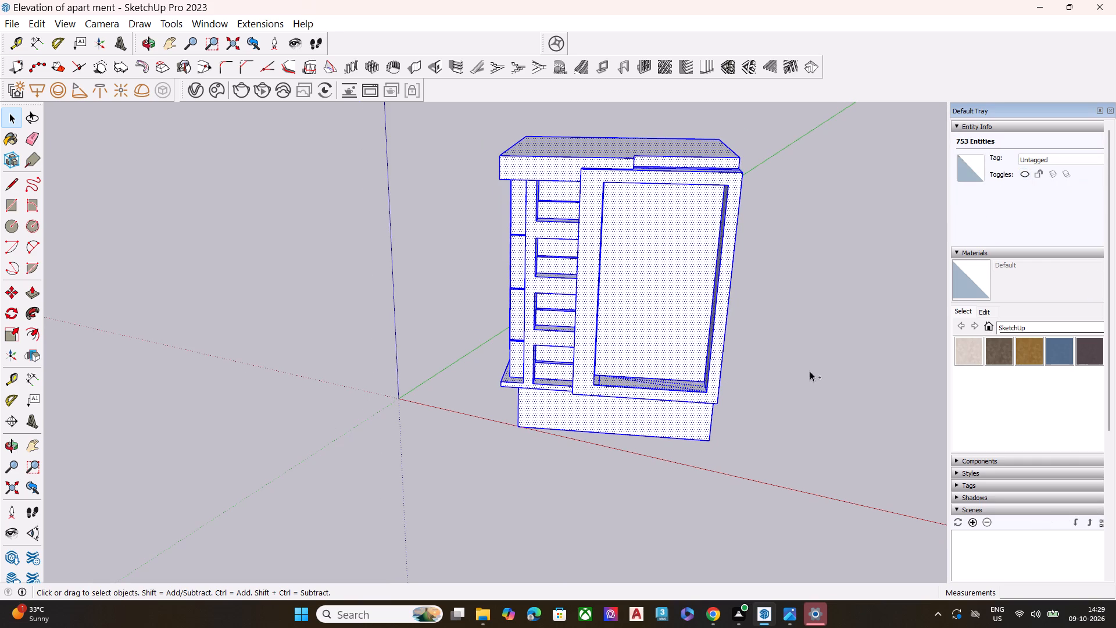
key(Escape)
key(grave)
click(827, 351)
key(ctrl+z)
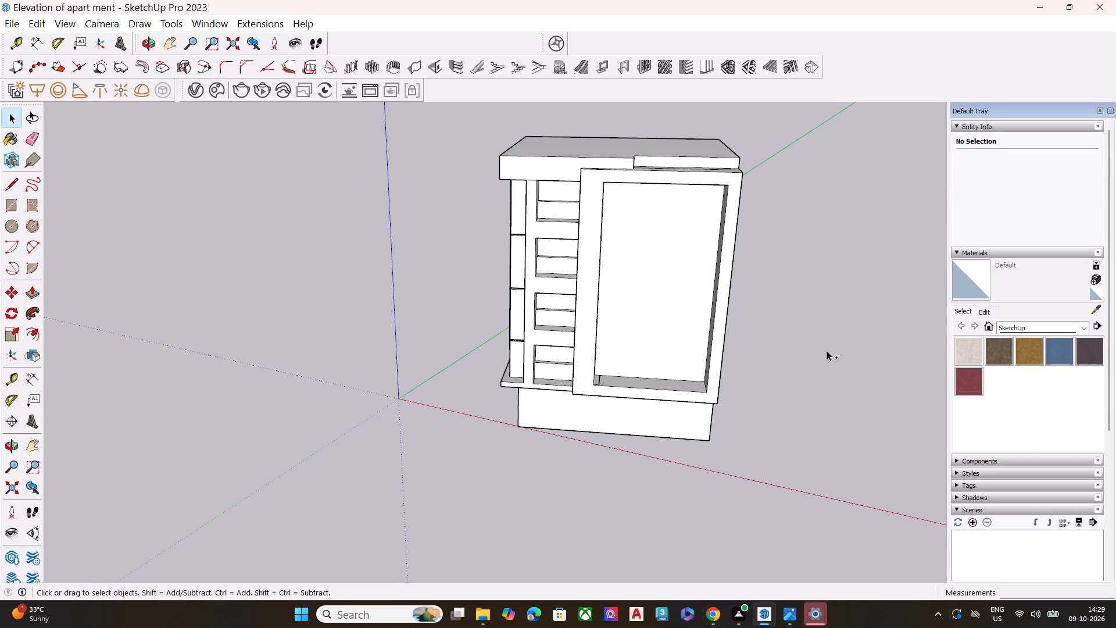
key(ctrl+z)
scroll(827, 351, down, 7)
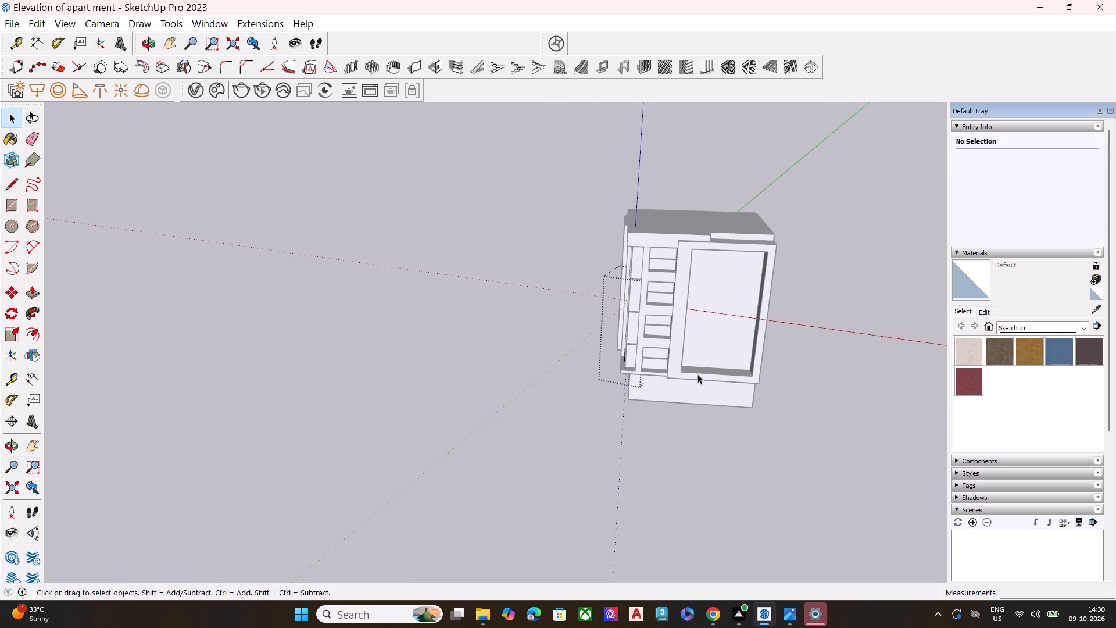
middle_drag(697, 374, 827, 402)
click(663, 421)
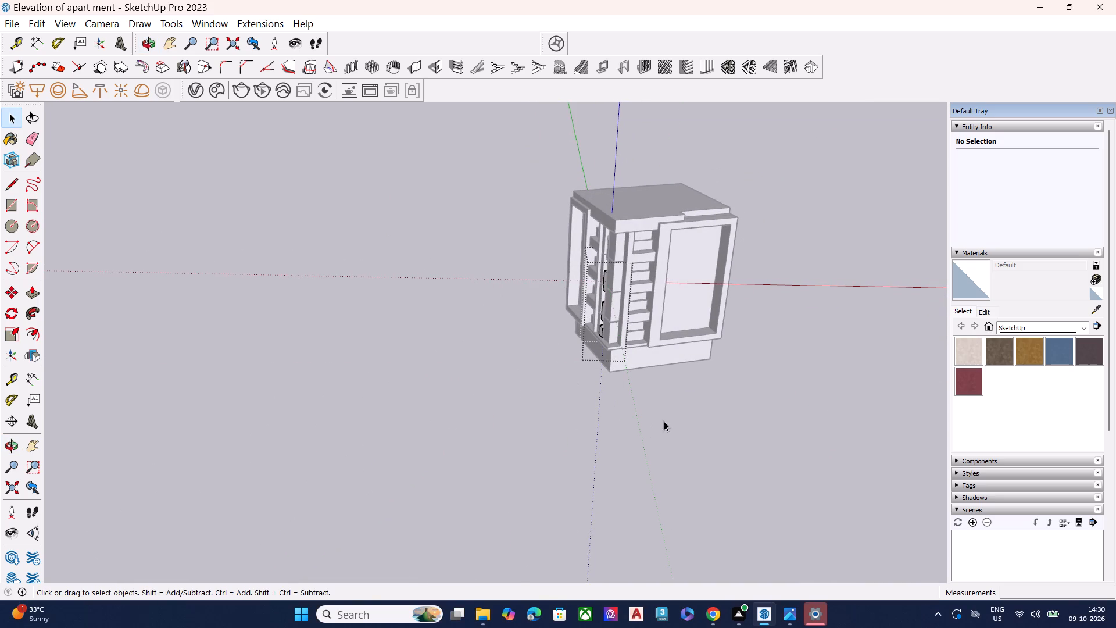
Explode the group of small stacked boxes between the narrow column and the corner pillar.
scroll(591, 294, up, 2)
middle_drag(603, 287, 702, 273)
scroll(575, 265, up, 6)
click(597, 267)
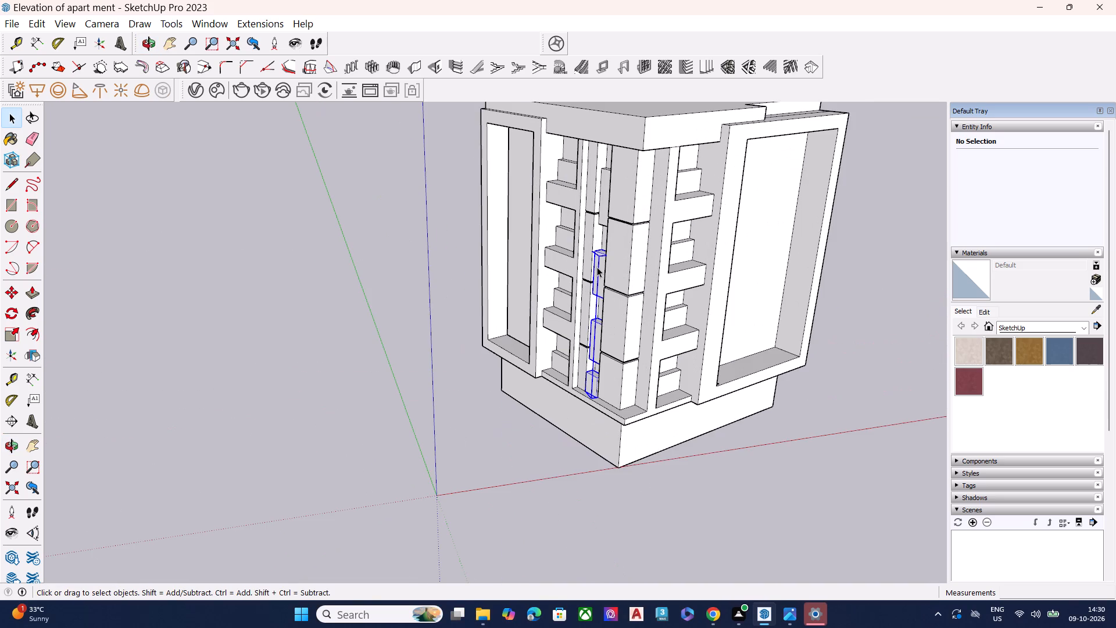
right_click(597, 267)
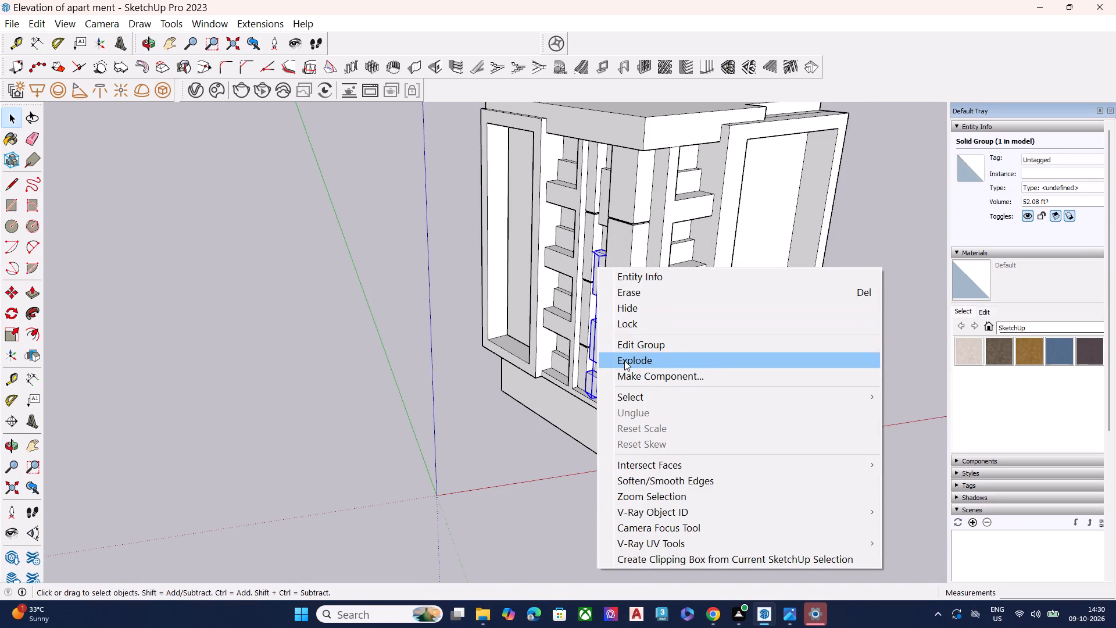
click(625, 362)
Push the front face of the lowest small box beside the corner pillar back about 3 1/4".
scroll(592, 398, up, 8)
middle_drag(589, 380, 705, 141)
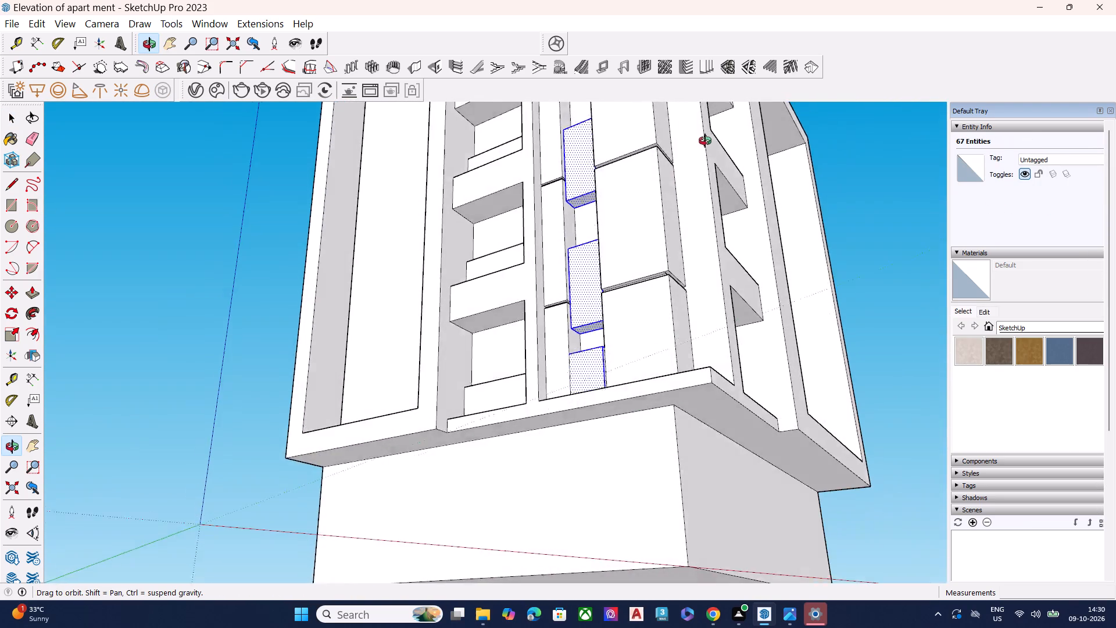
middle_drag(705, 141, 660, 423)
middle_drag(628, 418, 601, 401)
scroll(599, 401, up, 11)
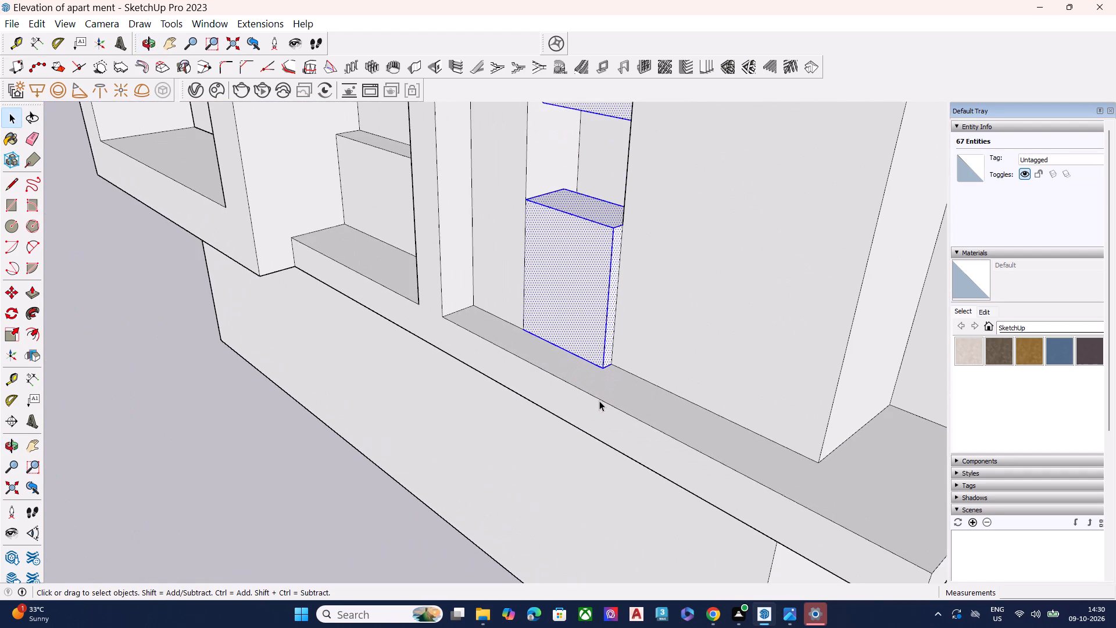
scroll(603, 398, down, 8)
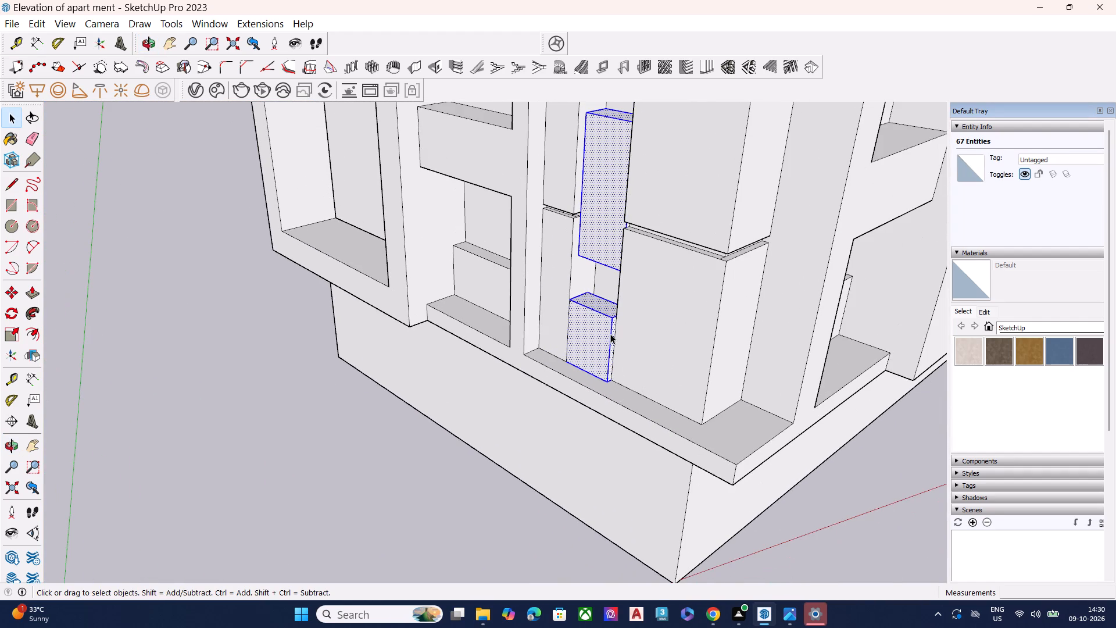
key(Escape)
click(605, 338)
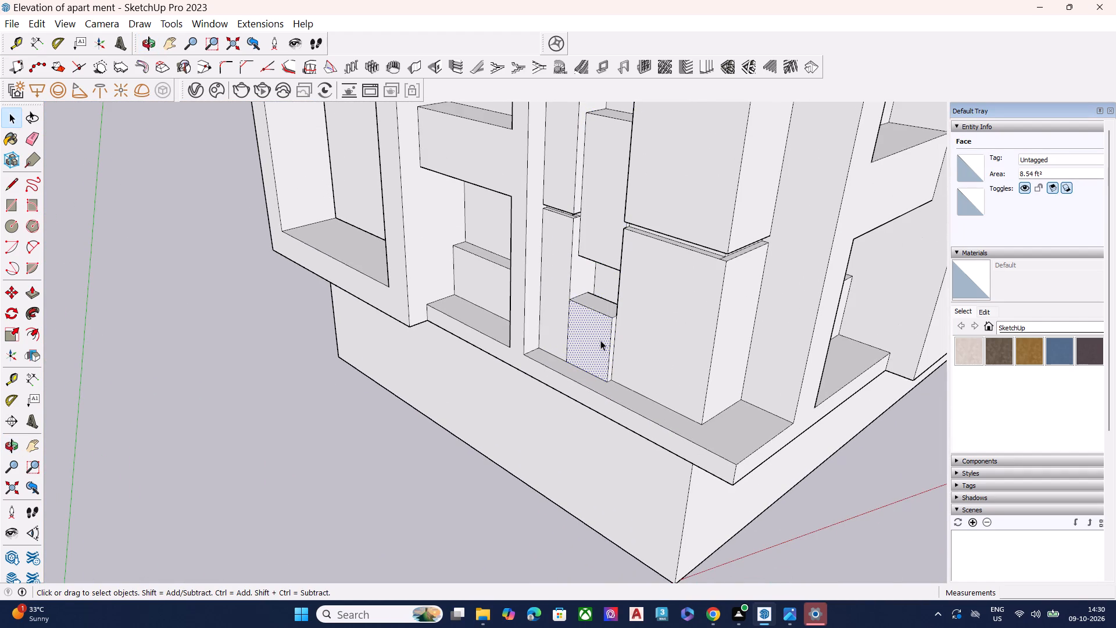
key(p)
click(600, 340)
click(602, 326)
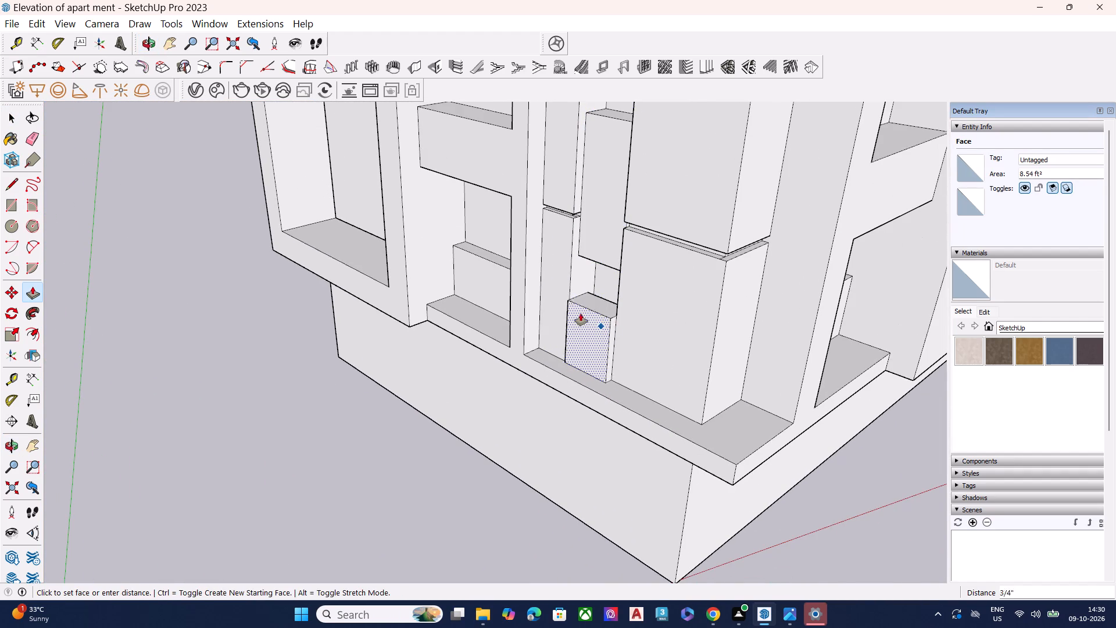
scroll(580, 313, up, 7)
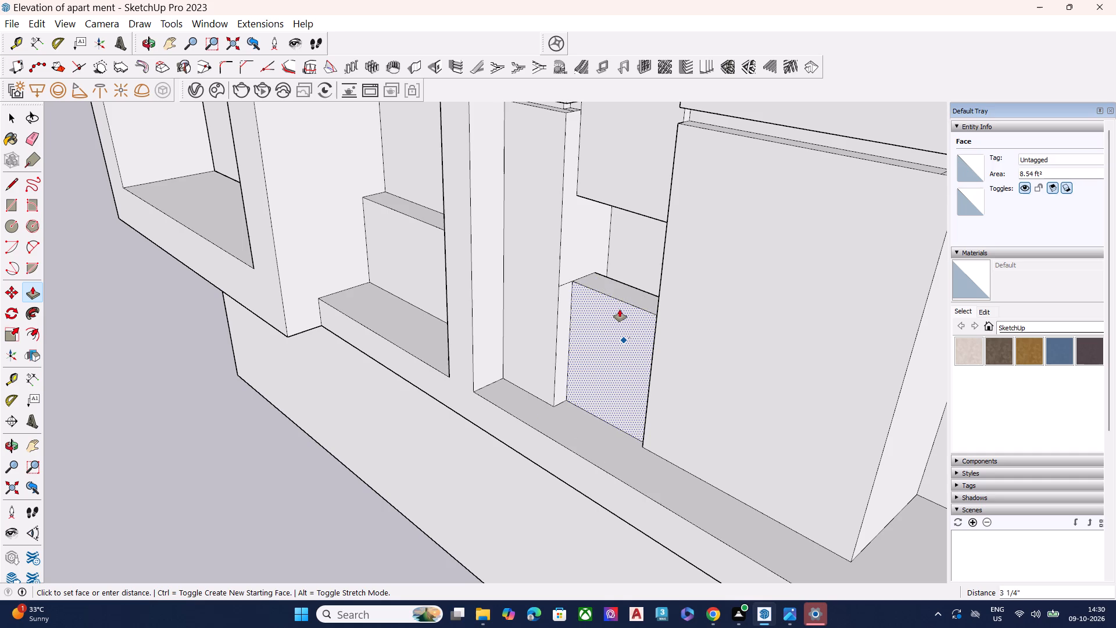
click(574, 191)
key(space)
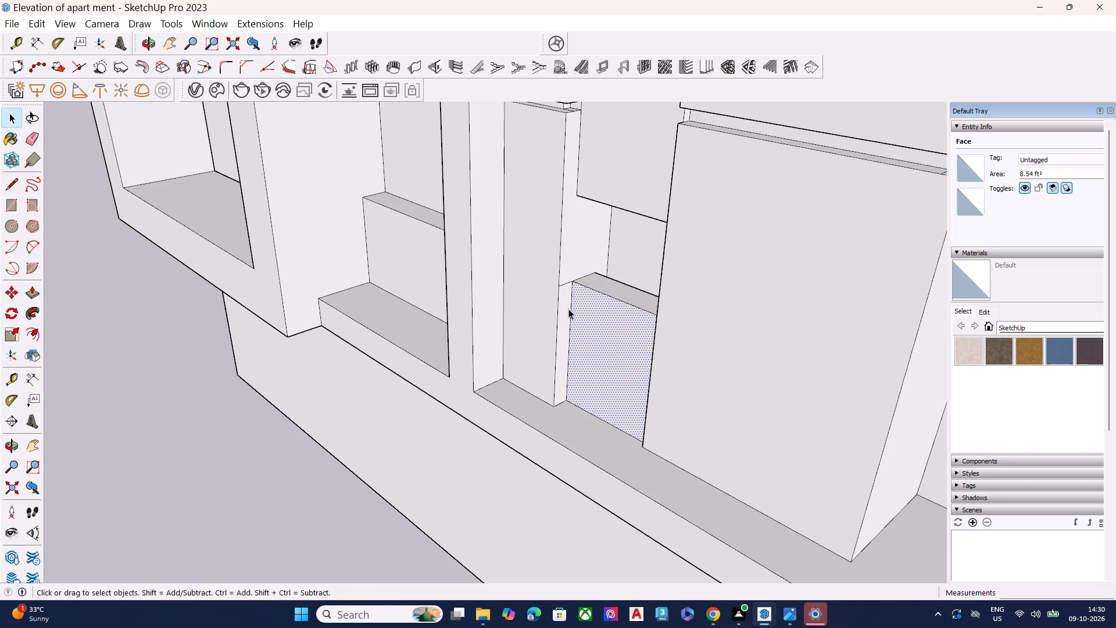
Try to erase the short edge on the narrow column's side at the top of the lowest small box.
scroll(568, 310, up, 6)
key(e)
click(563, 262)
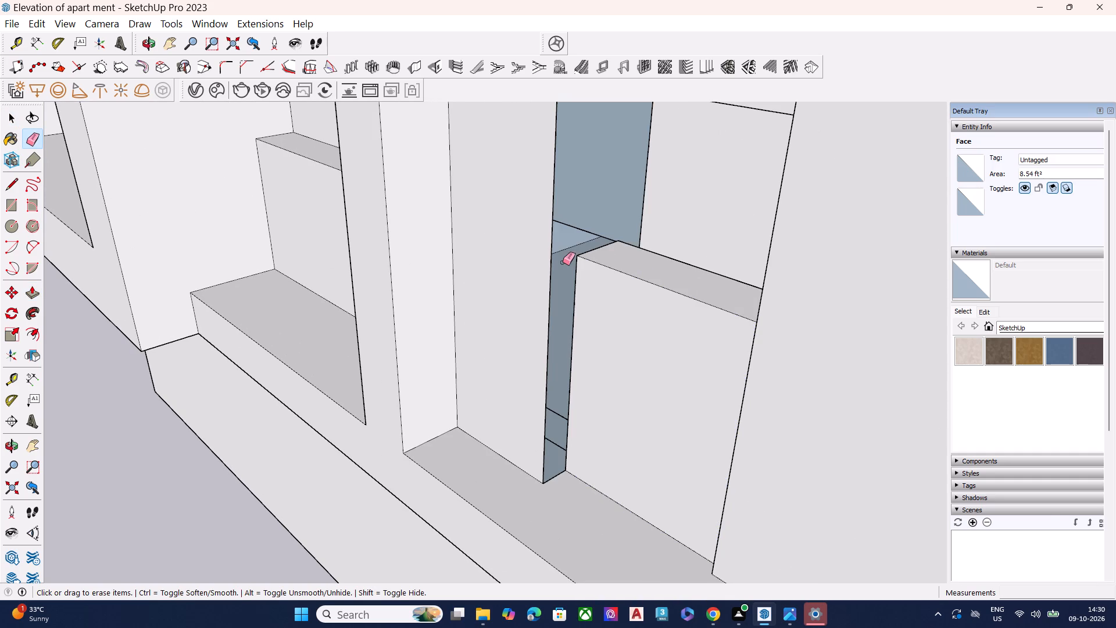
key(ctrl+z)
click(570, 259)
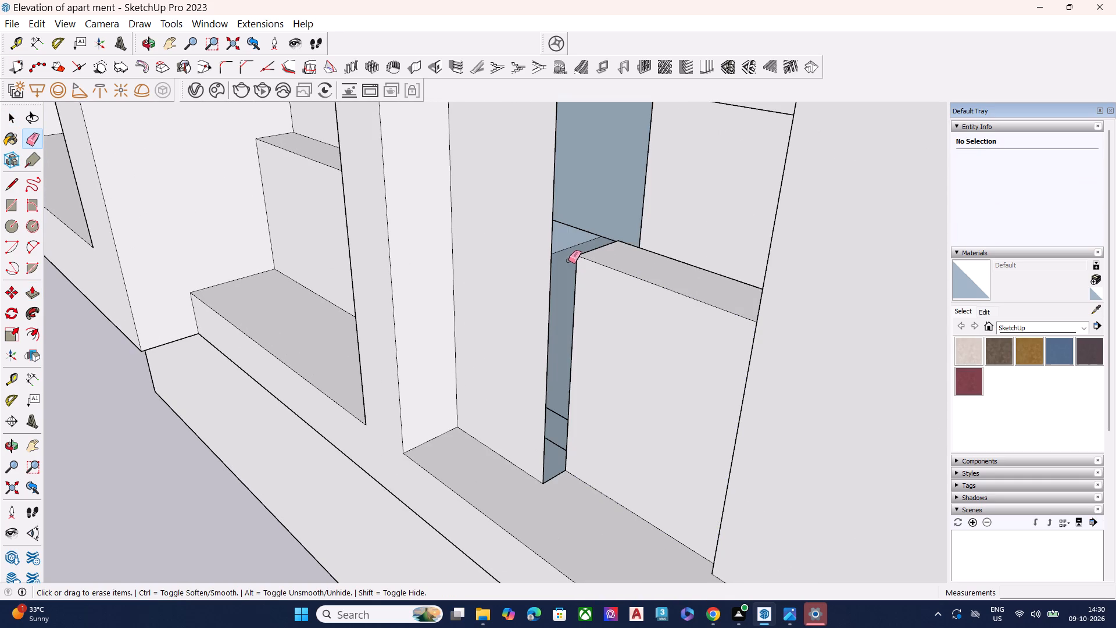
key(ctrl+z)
Delete the short edge on the narrow column's side at the top of the lowest small box.
key(space)
click(565, 259)
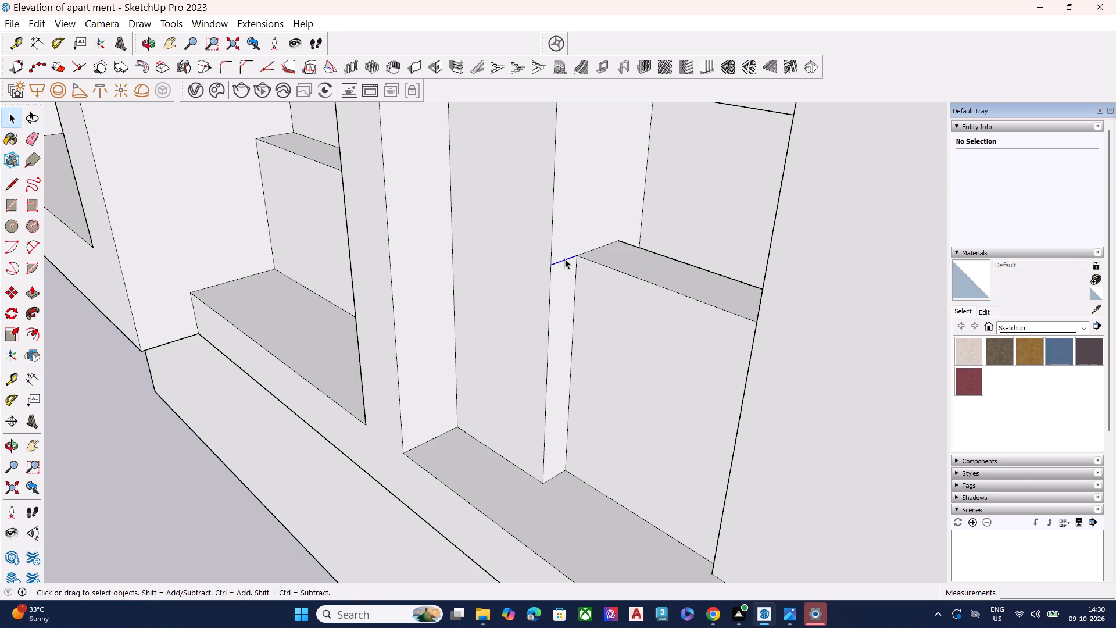
key(Delete)
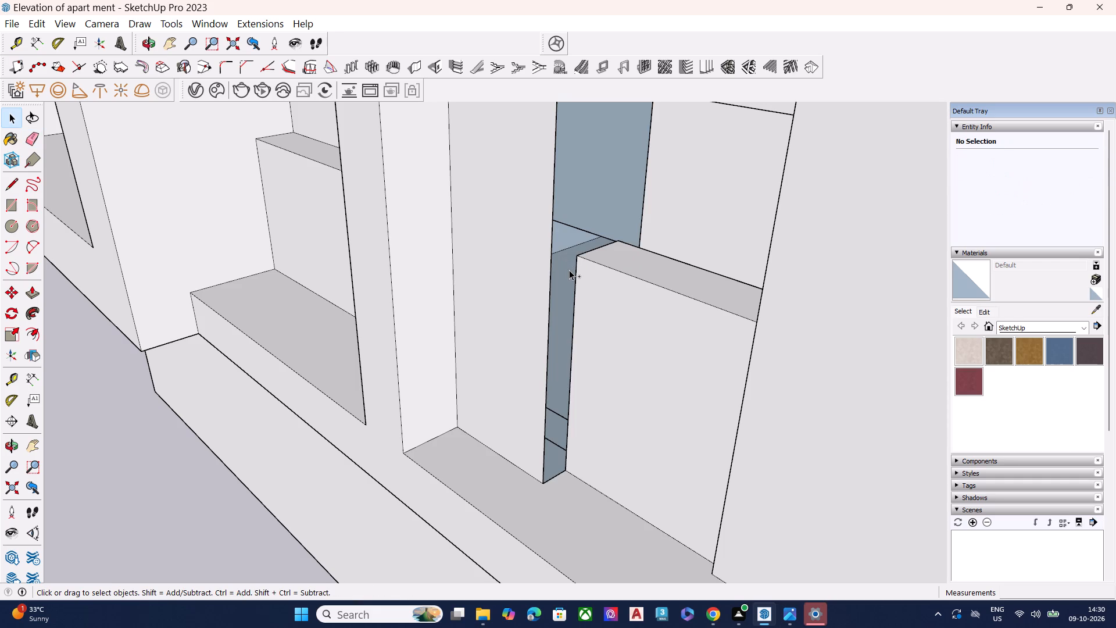
Undo the deletion of the short edge at the top of the lowest small box, restoring the narrow column's side face.
key(ctrl+z)
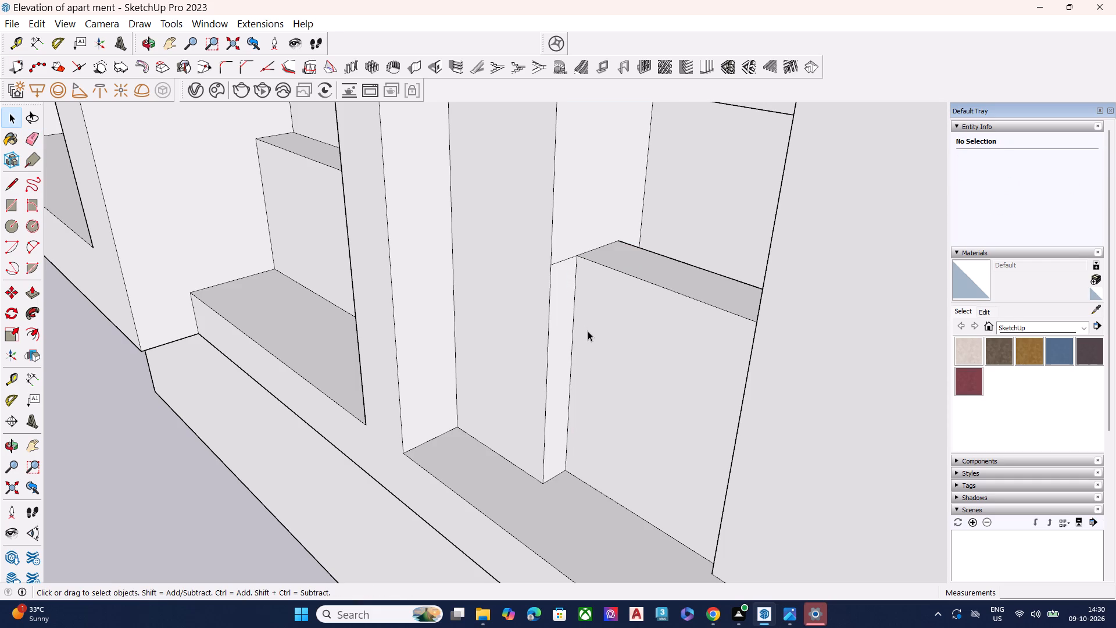
Examine the whole building around its corner pillar and both framed sides.
scroll(588, 331, up, 3)
scroll(519, 379, down, 8)
scroll(480, 416, down, 7)
scroll(544, 361, down, 3)
scroll(544, 361, up, 1)
scroll(544, 361, down, 3)
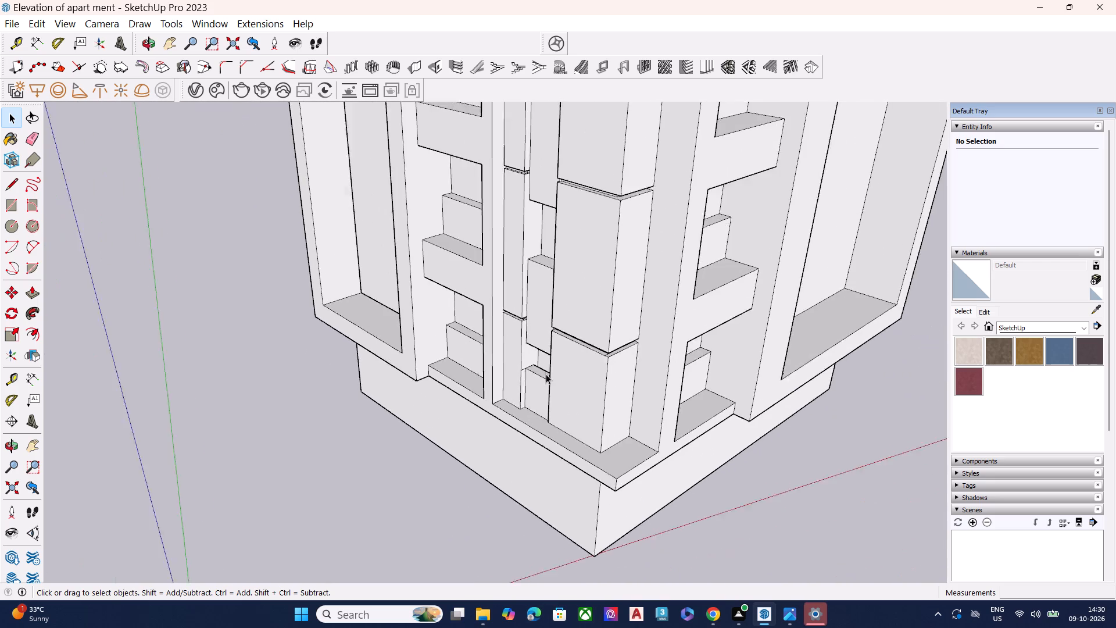
scroll(546, 374, down, 2)
middle_drag(527, 425, 650, 327)
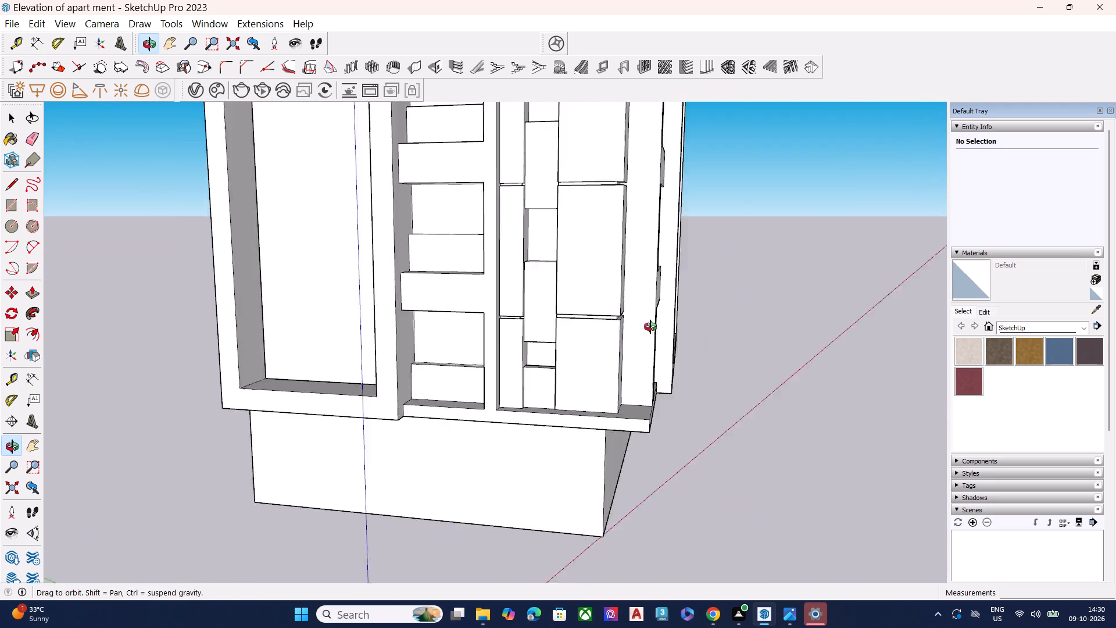
middle_drag(650, 327, 525, 329)
scroll(517, 409, down, 7)
scroll(528, 422, up, 1)
scroll(528, 424, down, 3)
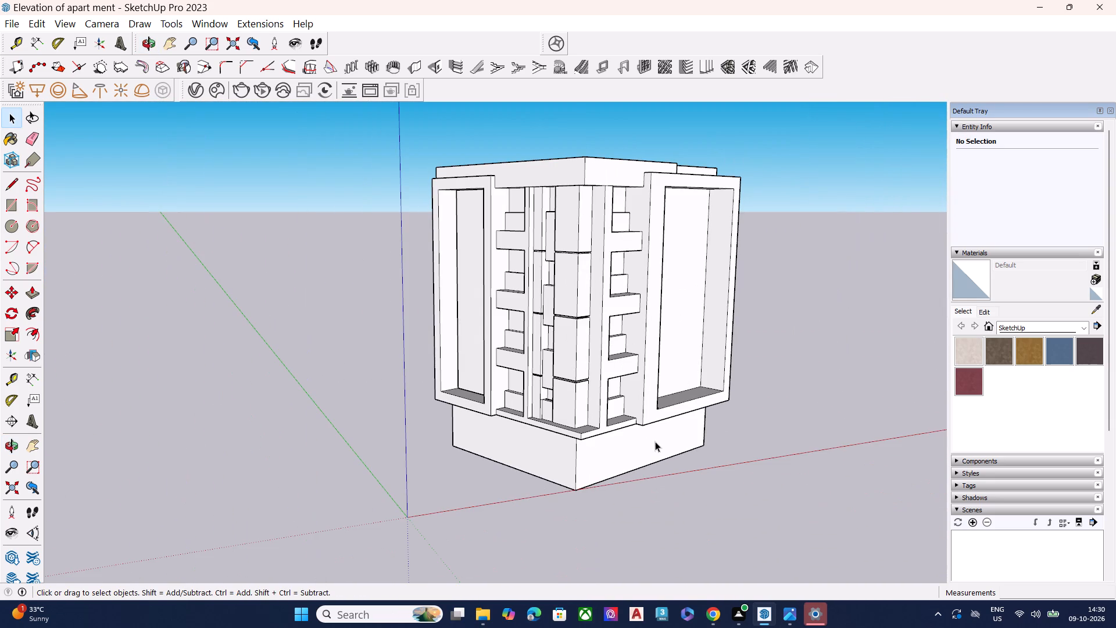
middle_drag(648, 442, 556, 451)
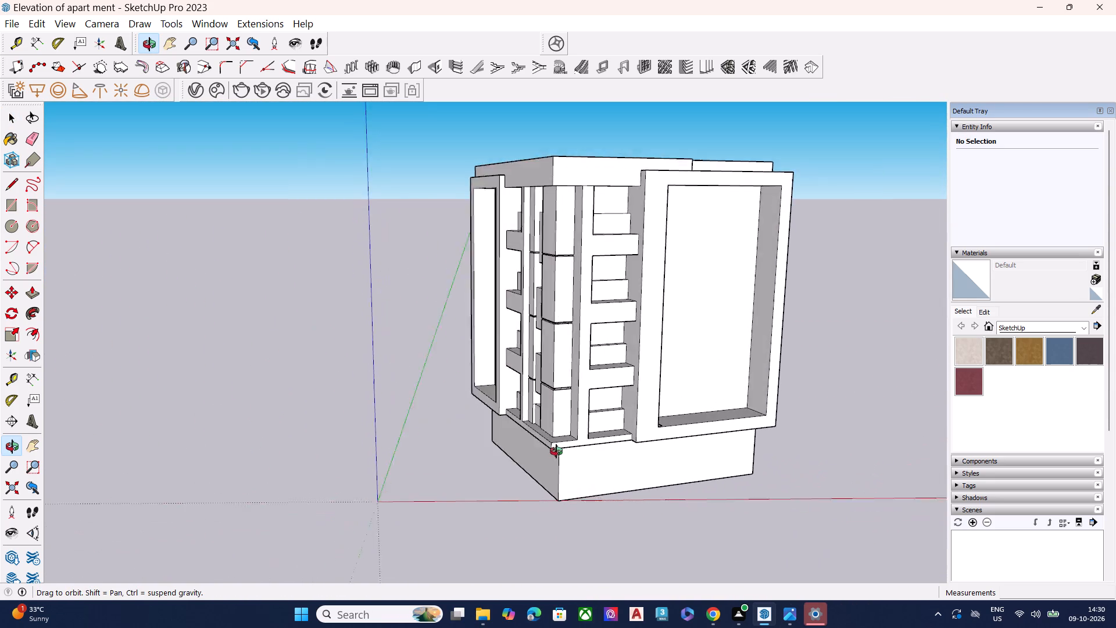
middle_drag(556, 451, 558, 451)
scroll(573, 491, up, 1)
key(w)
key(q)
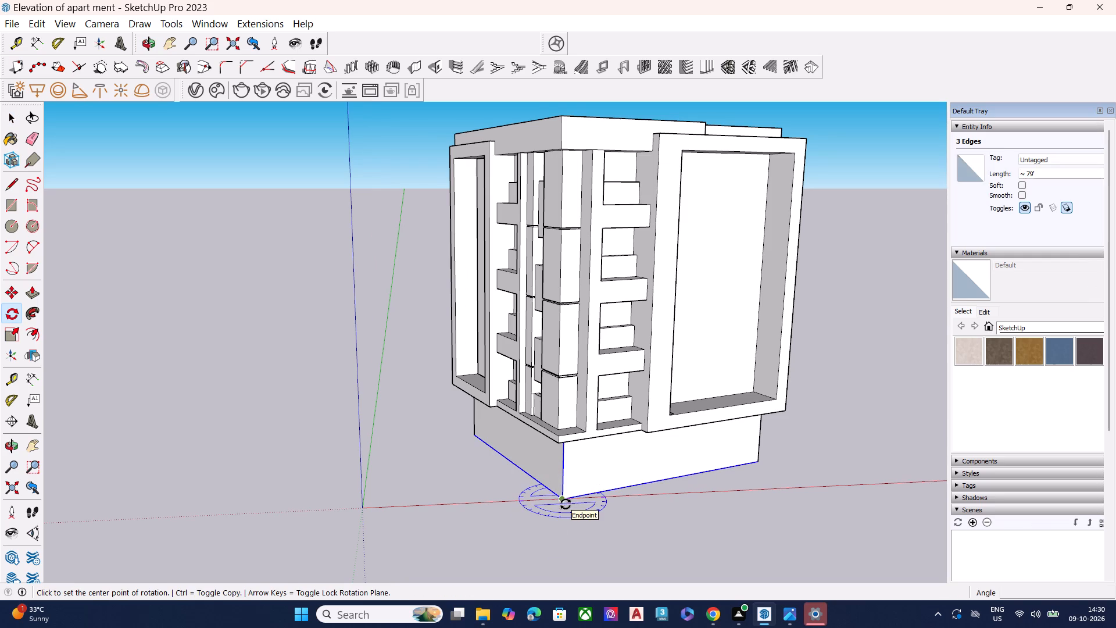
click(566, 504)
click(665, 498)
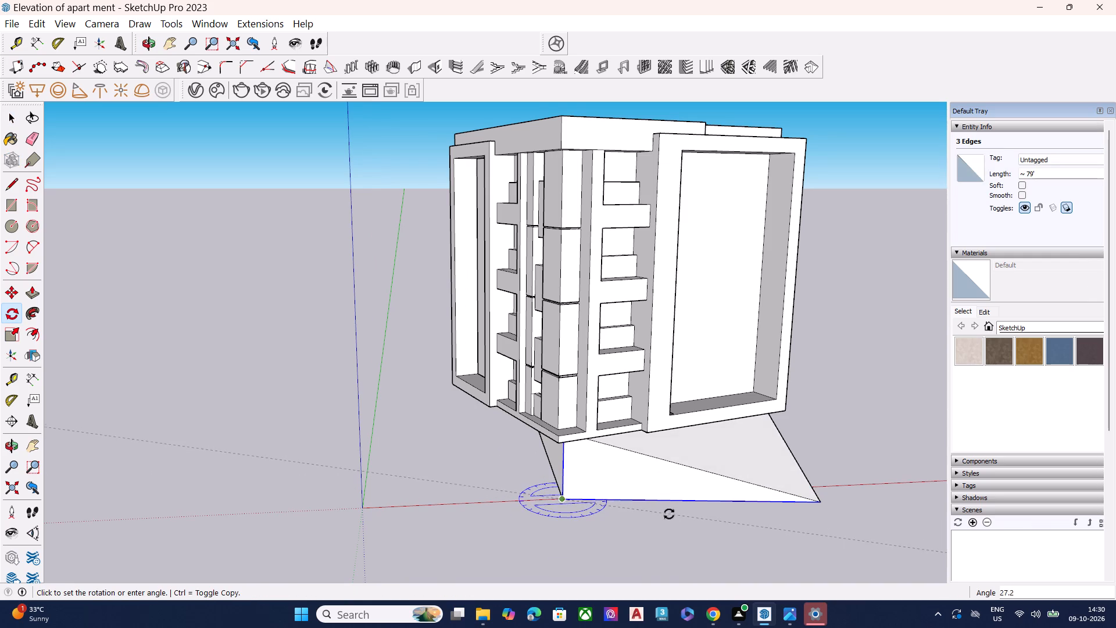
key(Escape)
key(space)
Select all of the building's connected geometry, from the plinth to the roof slab.
scroll(538, 445, down, 8)
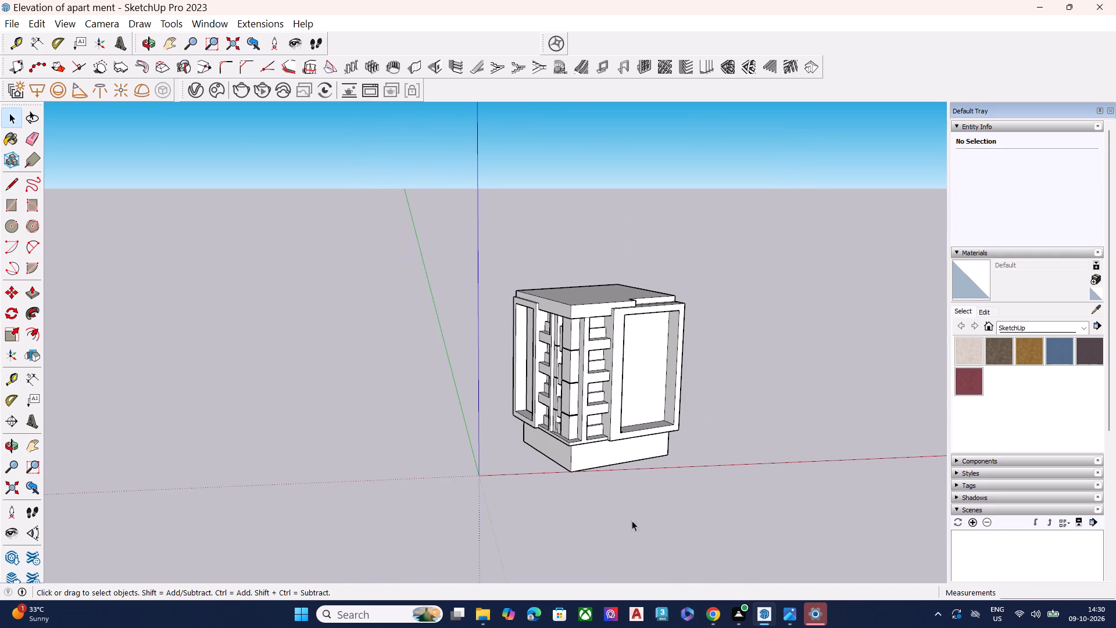
double_click(561, 372)
double_click(574, 372)
double_click(574, 395)
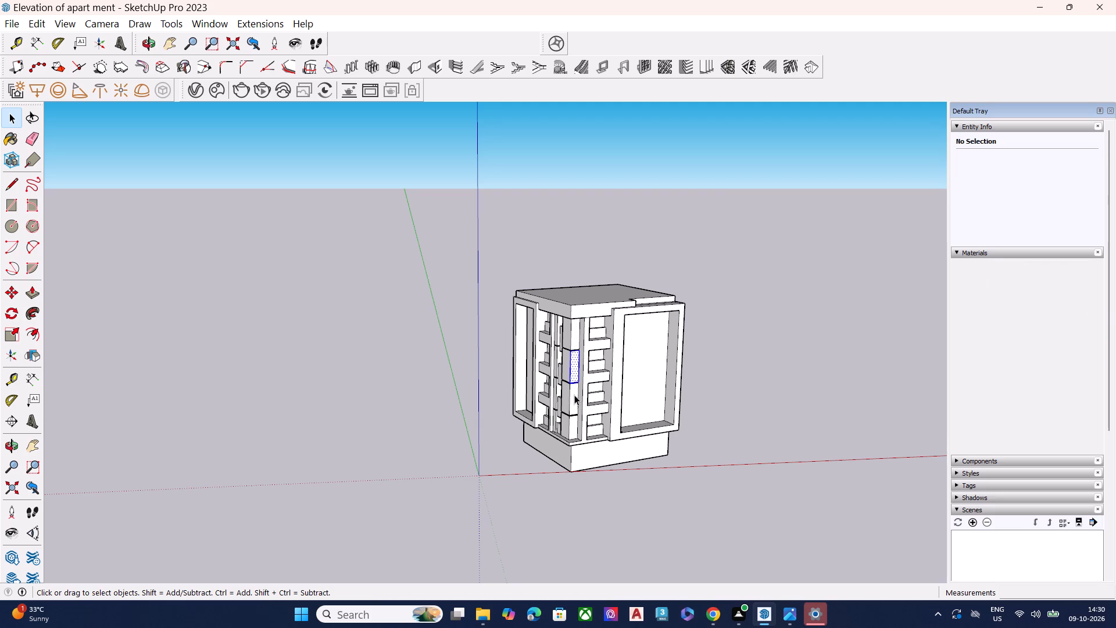
click(575, 403)
click(576, 486)
triple_click(573, 472)
click(573, 469)
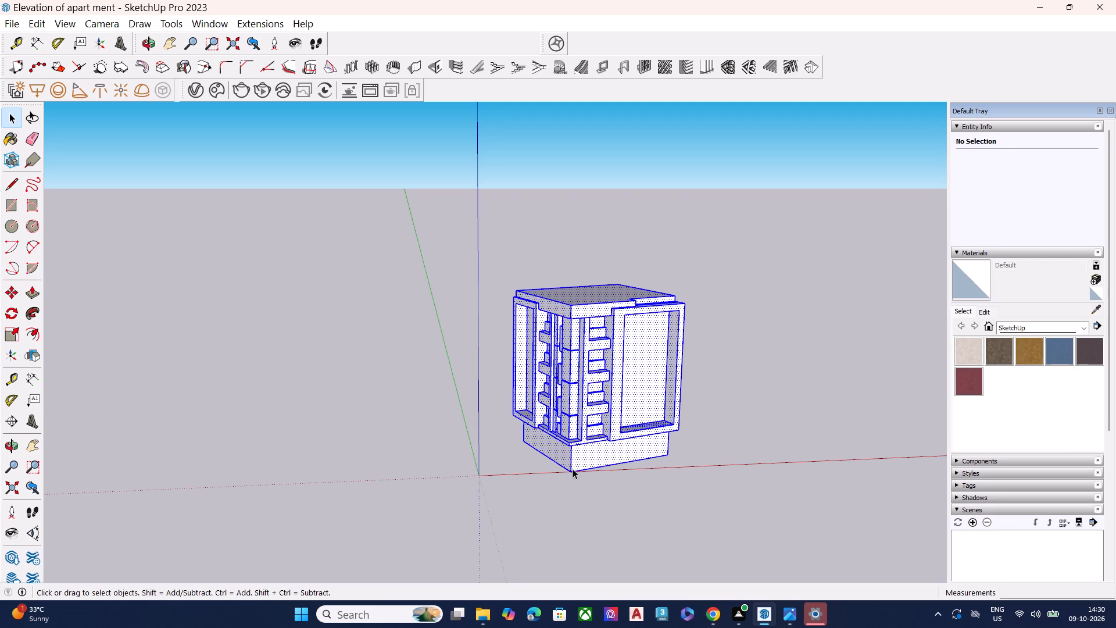
triple_click(573, 469)
scroll(557, 418, up, 7)
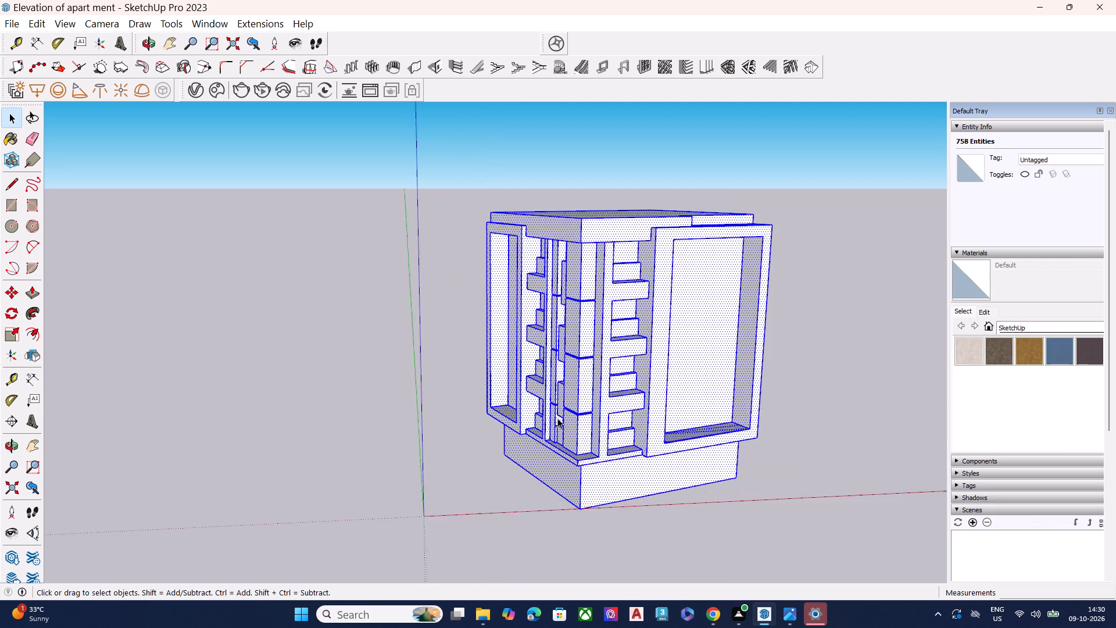
scroll(557, 418, down, 4)
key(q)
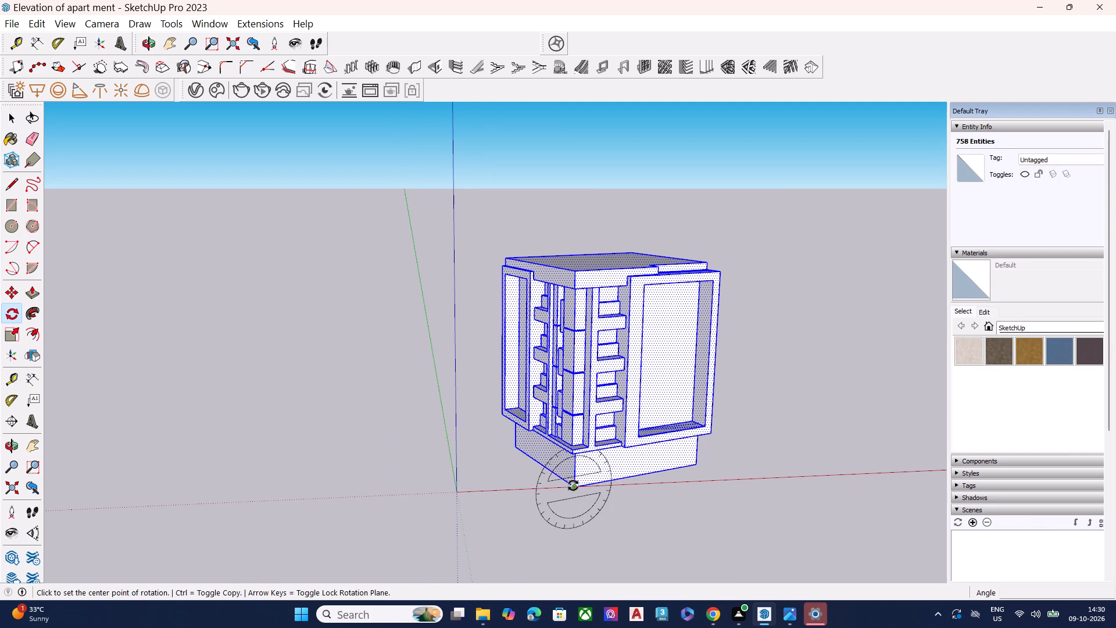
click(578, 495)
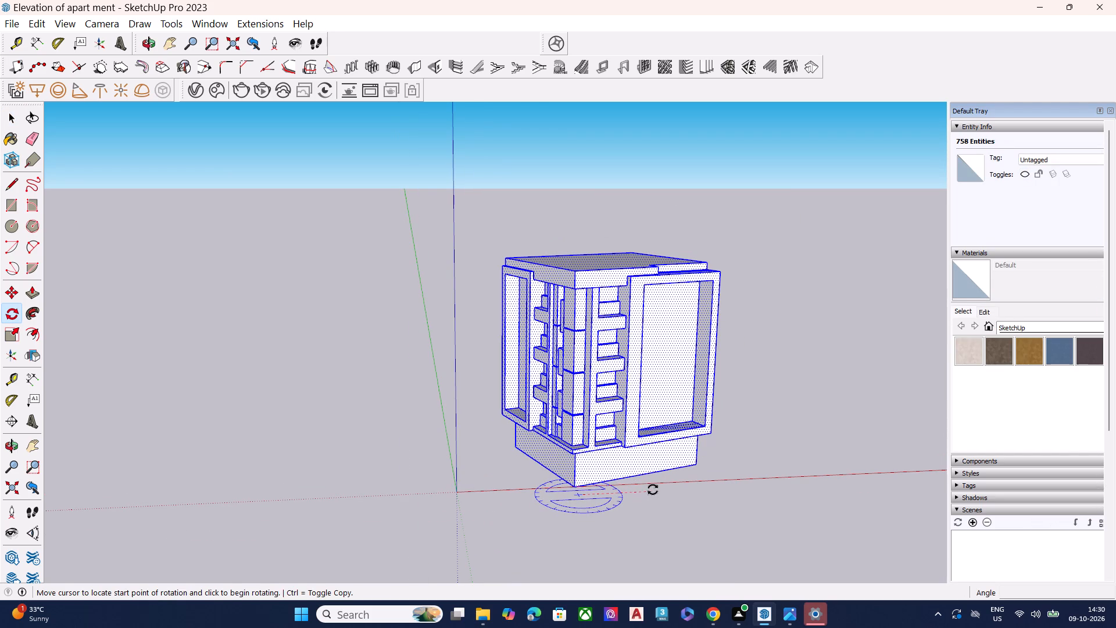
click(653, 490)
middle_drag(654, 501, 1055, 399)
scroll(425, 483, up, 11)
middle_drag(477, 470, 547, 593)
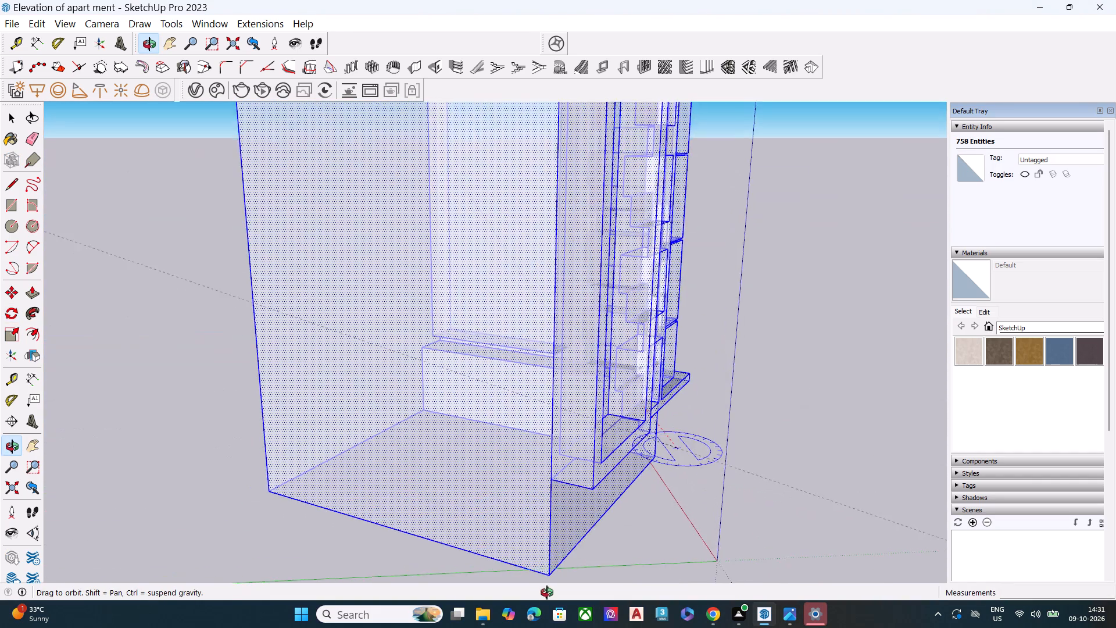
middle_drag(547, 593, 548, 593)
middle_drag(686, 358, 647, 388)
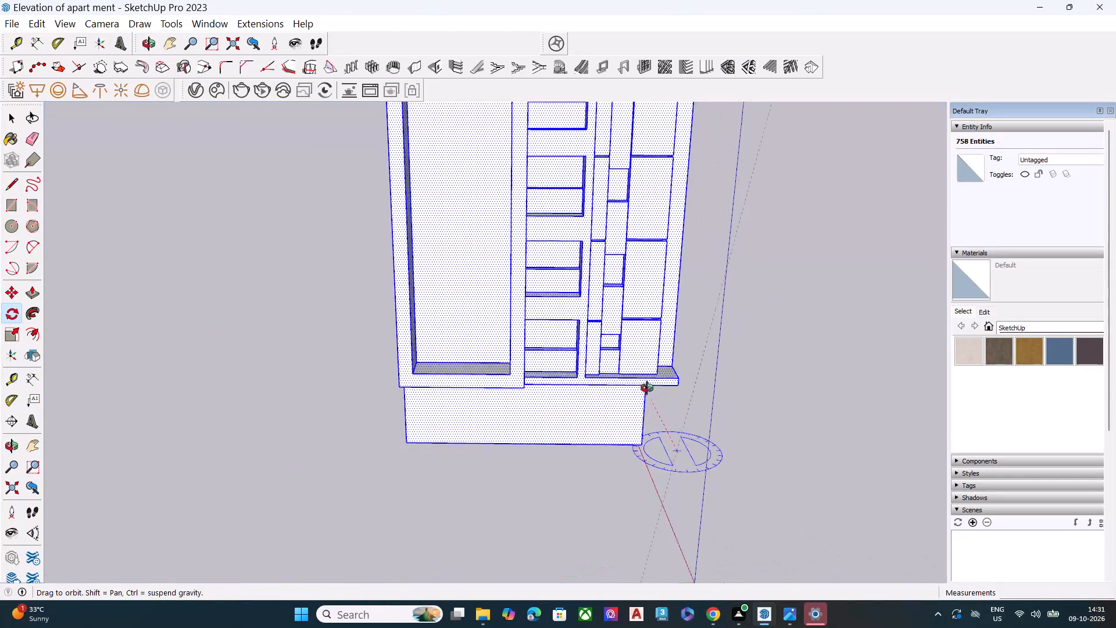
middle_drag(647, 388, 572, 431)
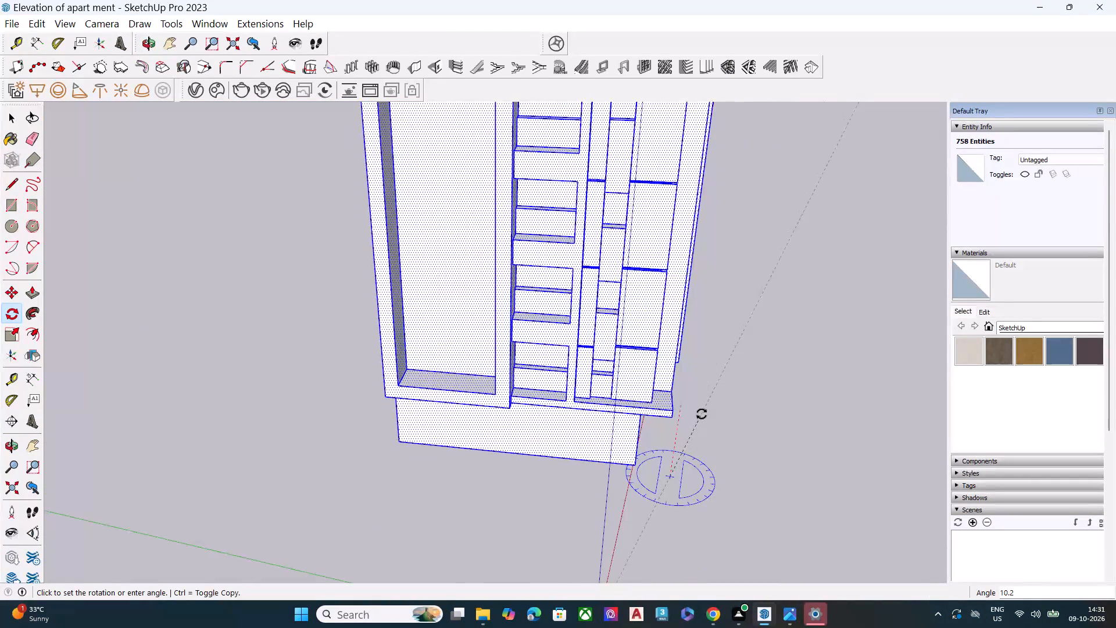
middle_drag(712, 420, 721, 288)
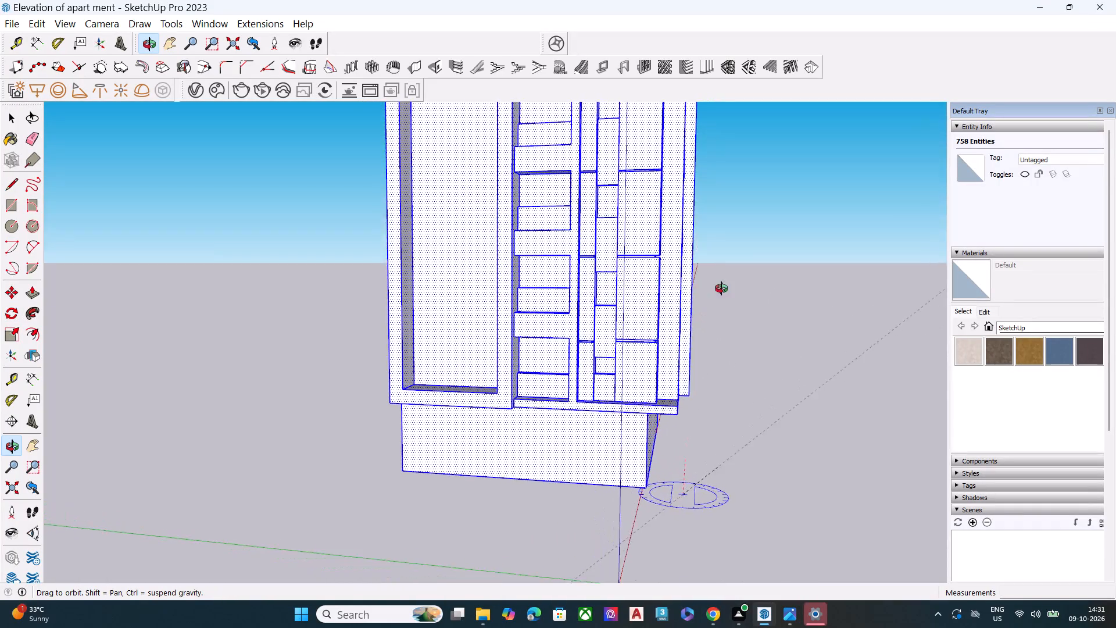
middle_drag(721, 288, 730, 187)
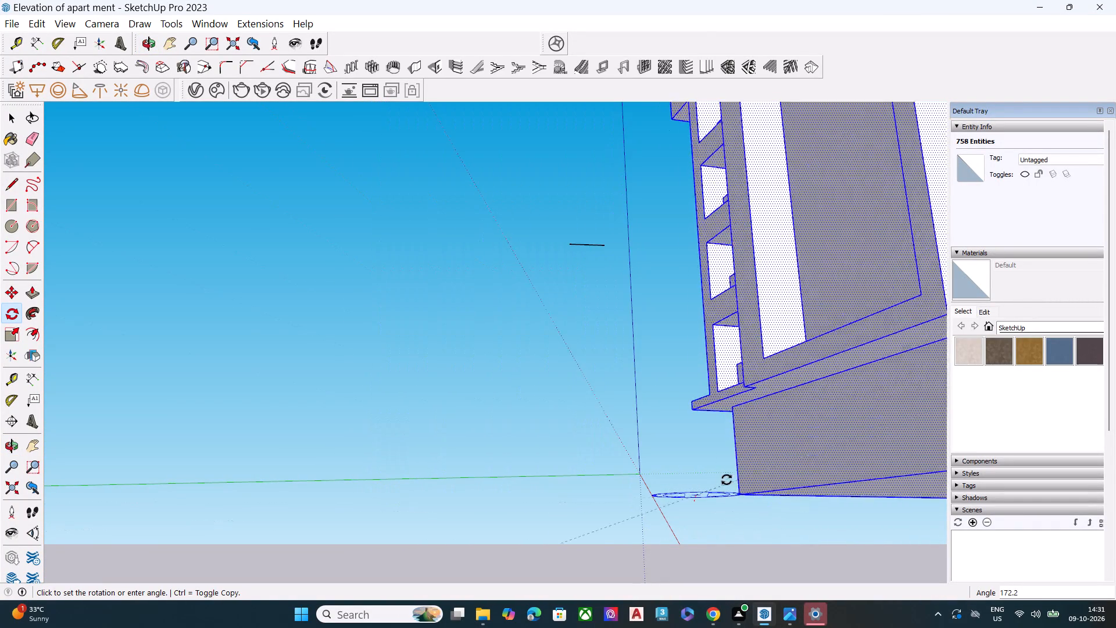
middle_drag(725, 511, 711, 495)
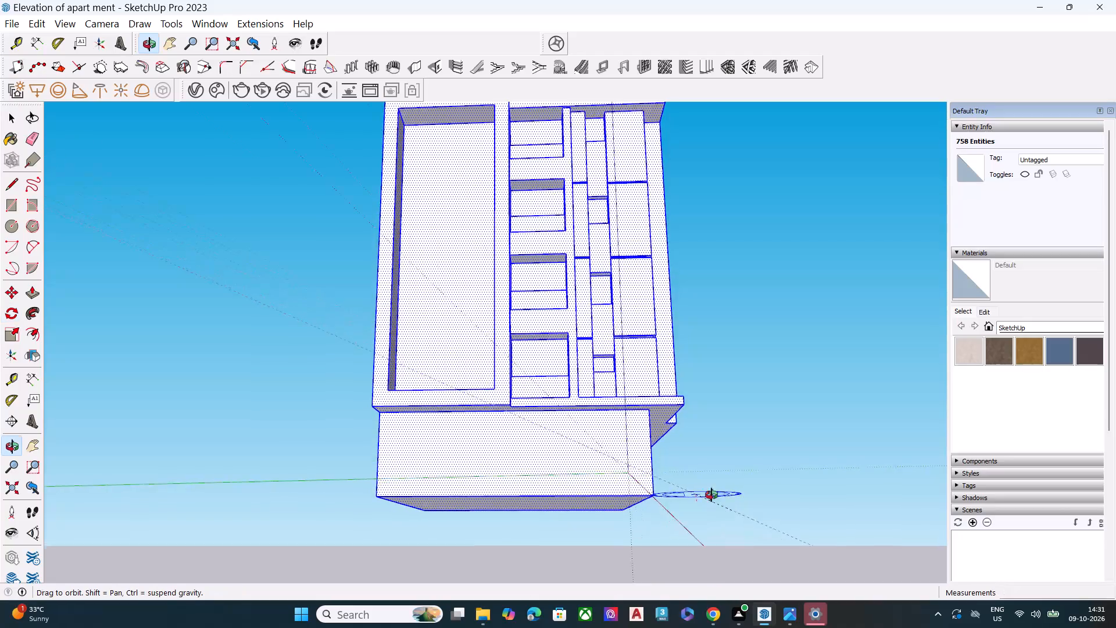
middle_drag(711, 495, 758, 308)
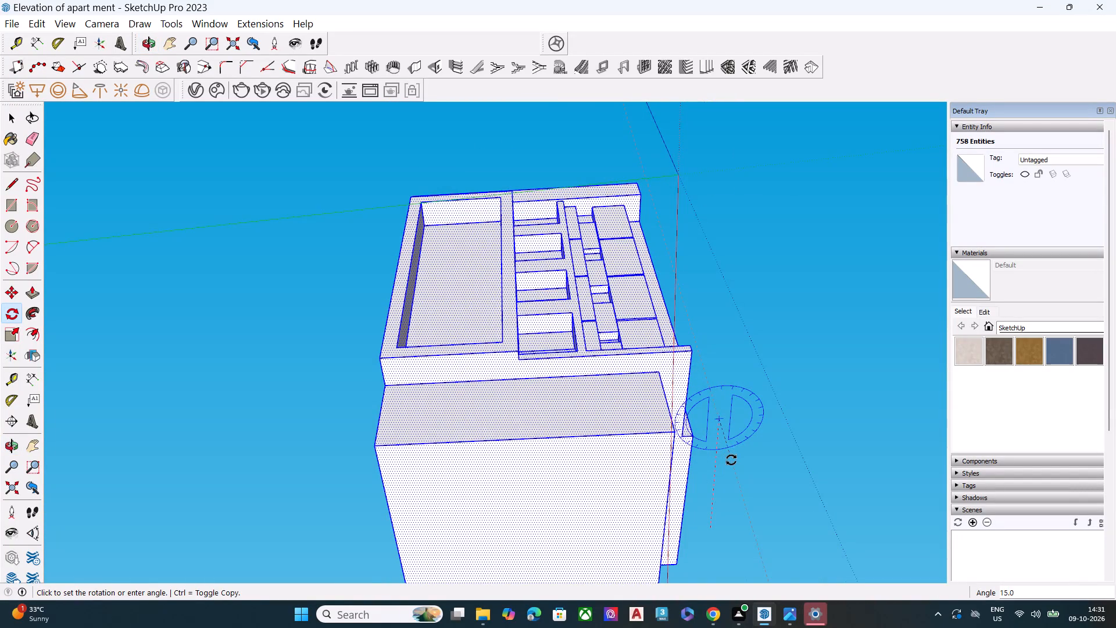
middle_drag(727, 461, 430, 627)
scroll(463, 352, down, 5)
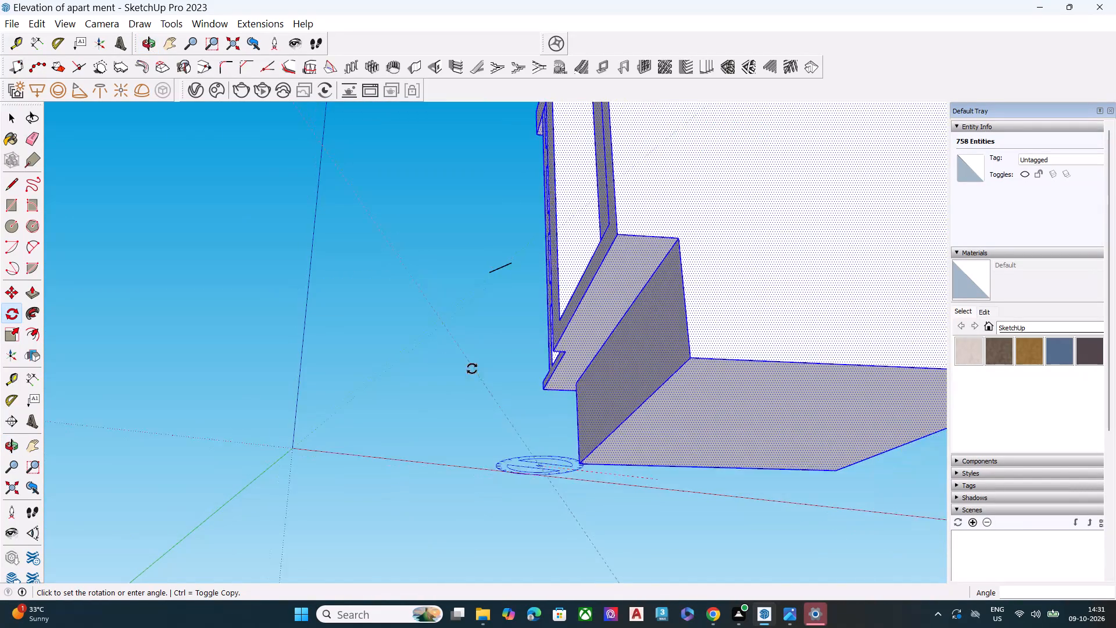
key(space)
Rotate the whole building about 21° around a bottom corner of the plinth, aligning its walls with the red and green axes.
middle_drag(484, 324, 431, 530)
scroll(401, 380, down, 2)
scroll(399, 380, up, 1)
scroll(399, 380, down, 5)
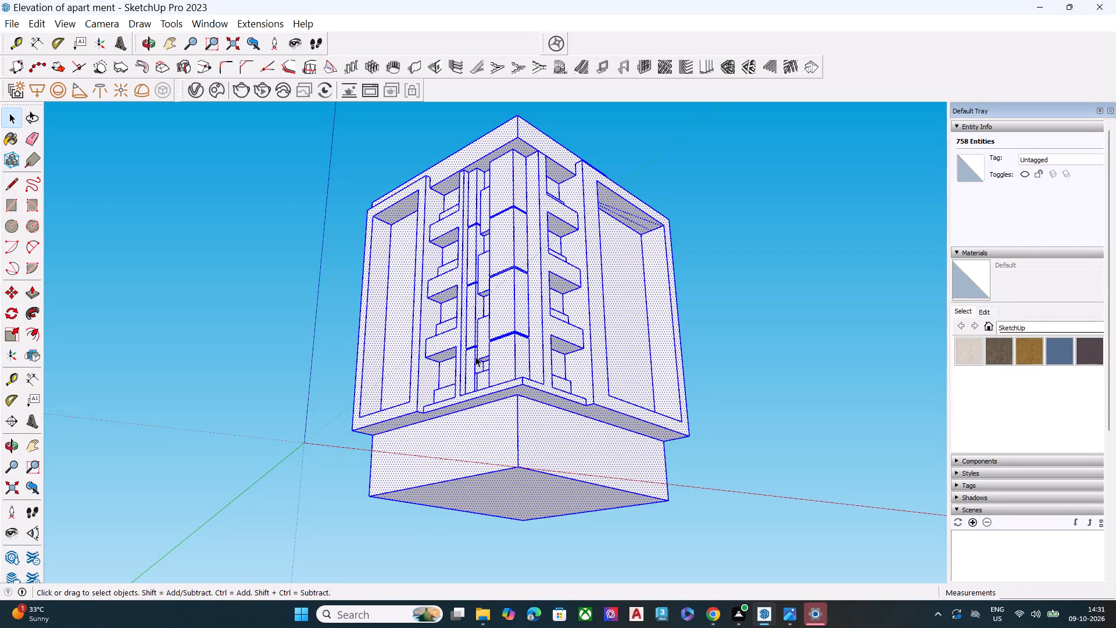
middle_drag(502, 308, 153, 522)
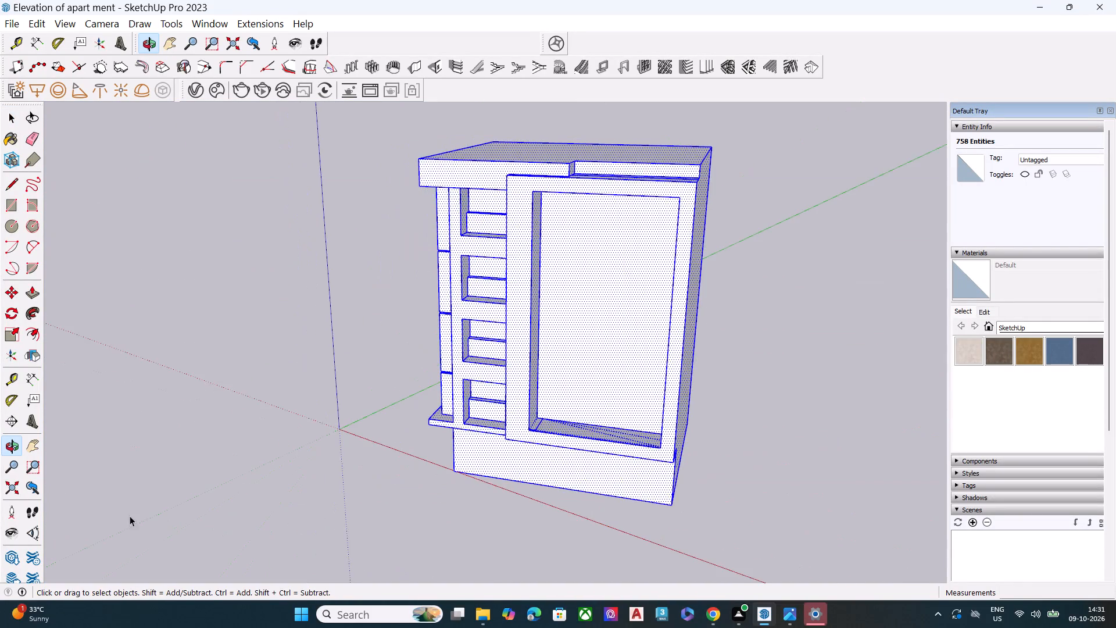
scroll(363, 361, down, 7)
middle_drag(593, 444, 509, 487)
scroll(512, 493, up, 2)
key(q)
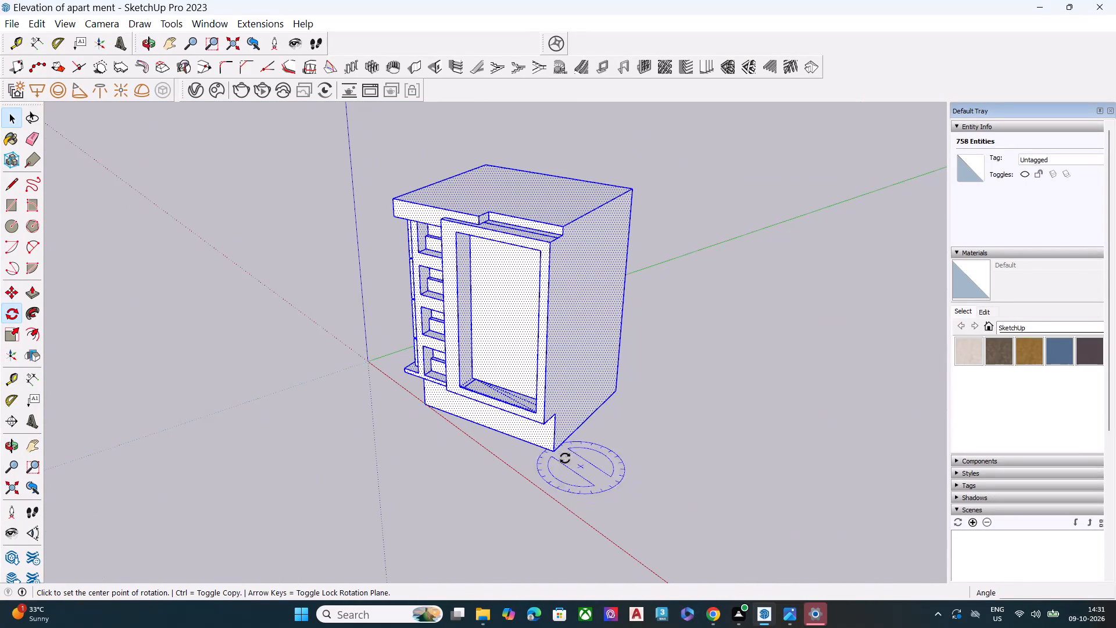
middle_drag(574, 457, 314, 480)
scroll(406, 484, up, 2)
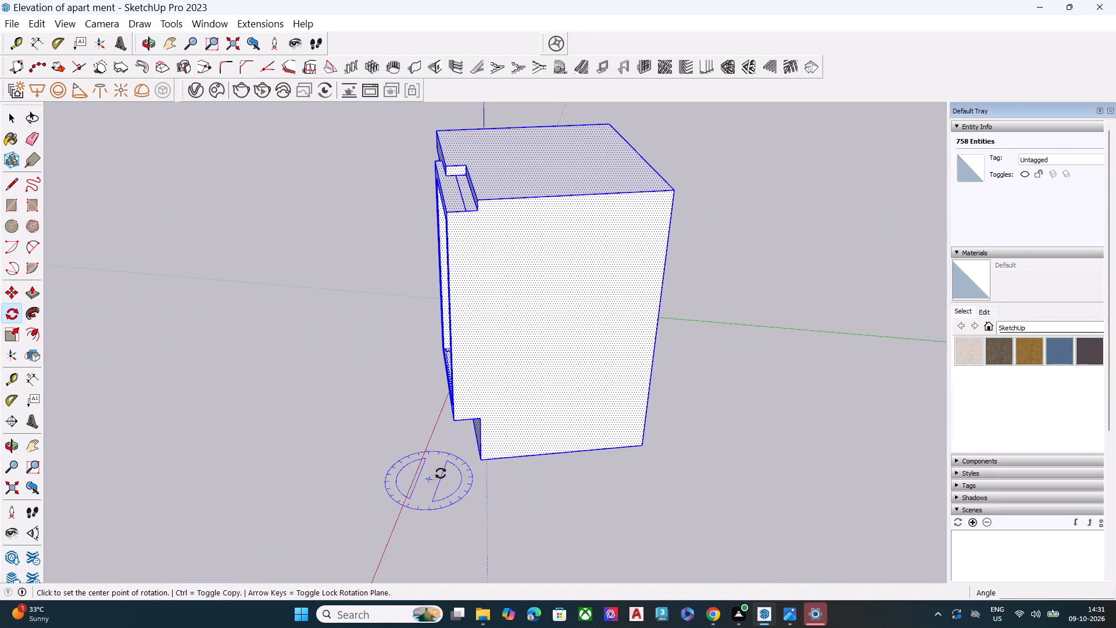
click(487, 462)
click(496, 517)
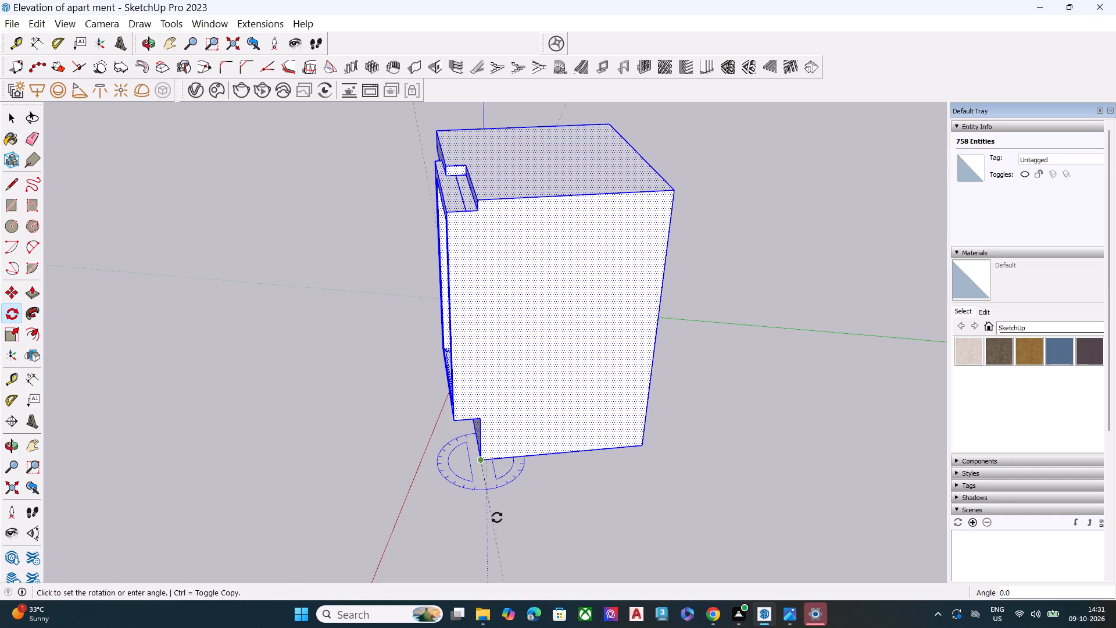
middle_drag(475, 519, 520, 424)
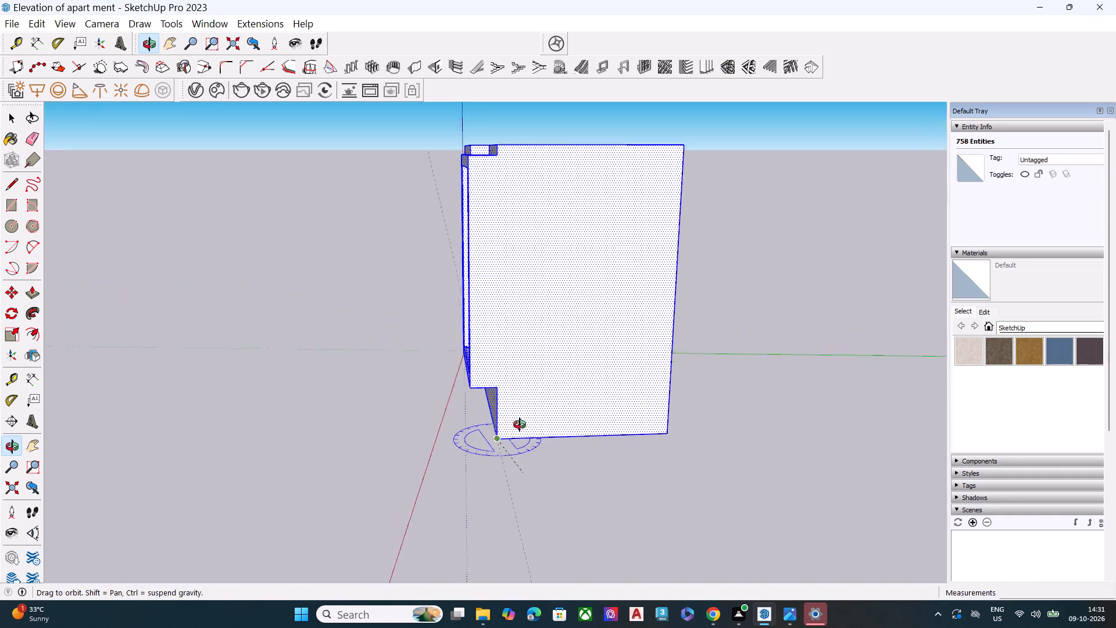
middle_drag(520, 424, 507, 365)
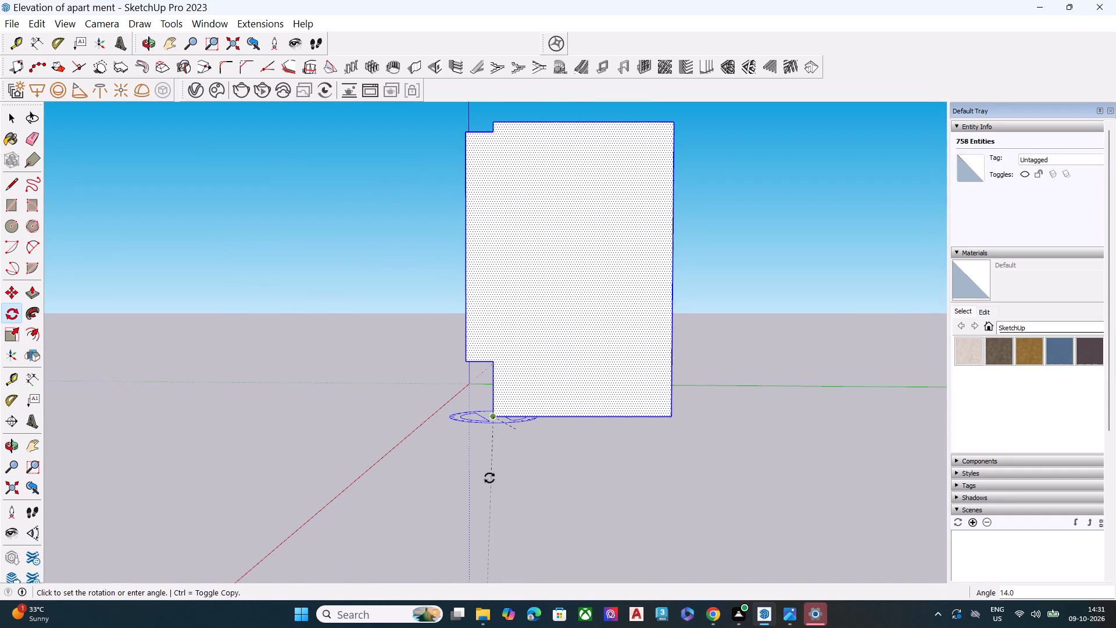
middle_drag(487, 478, 503, 486)
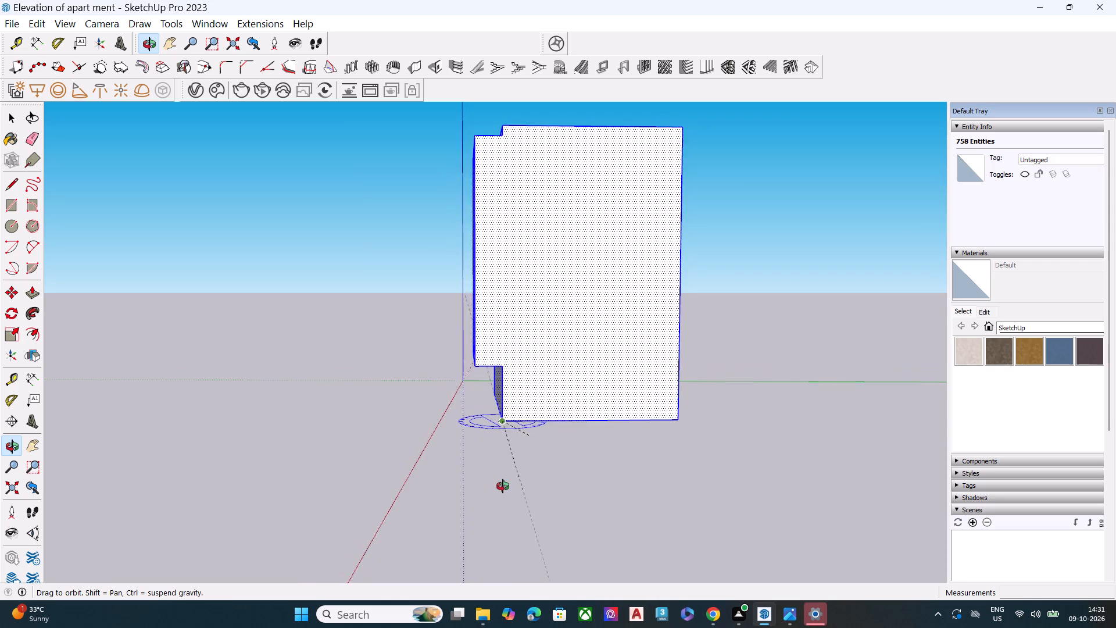
middle_drag(503, 486, 499, 476)
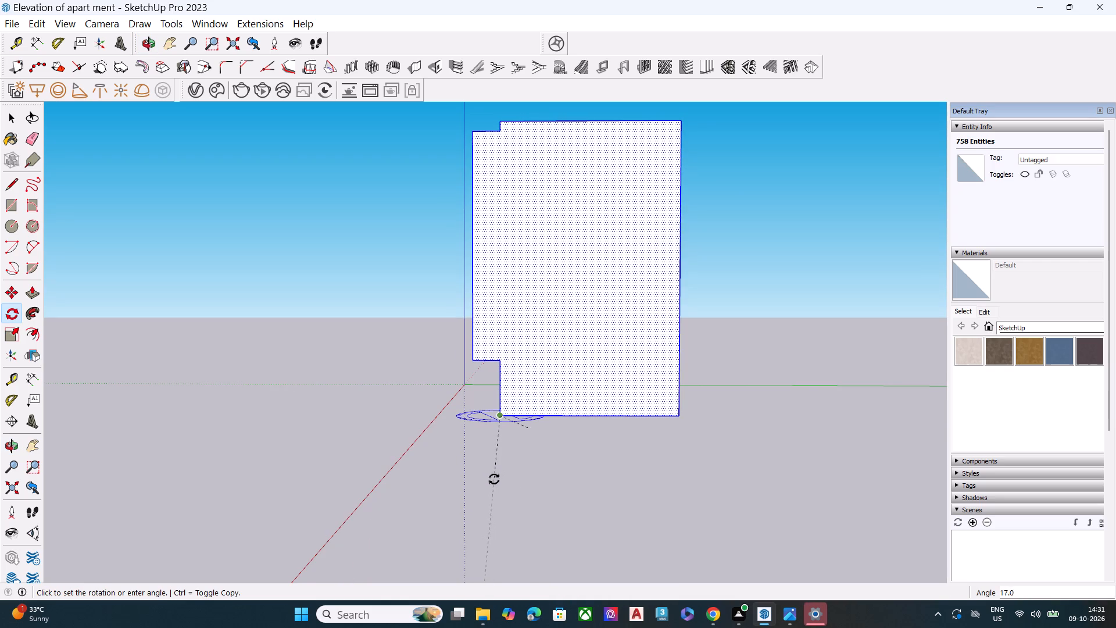
middle_drag(494, 479, 500, 470)
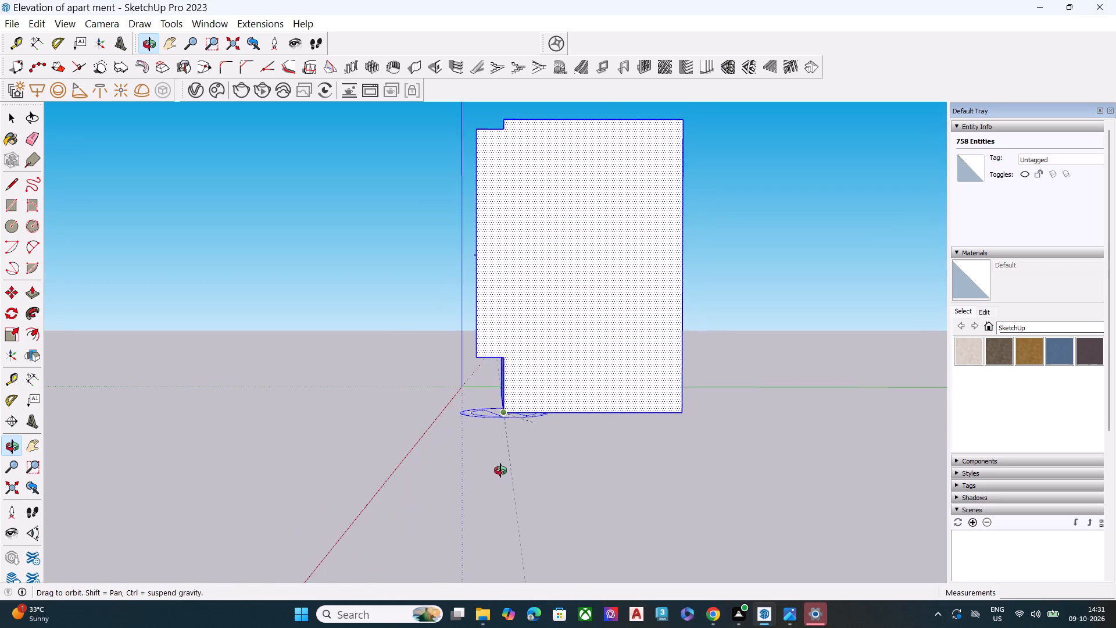
middle_drag(500, 470, 502, 460)
middle_click(478, 468)
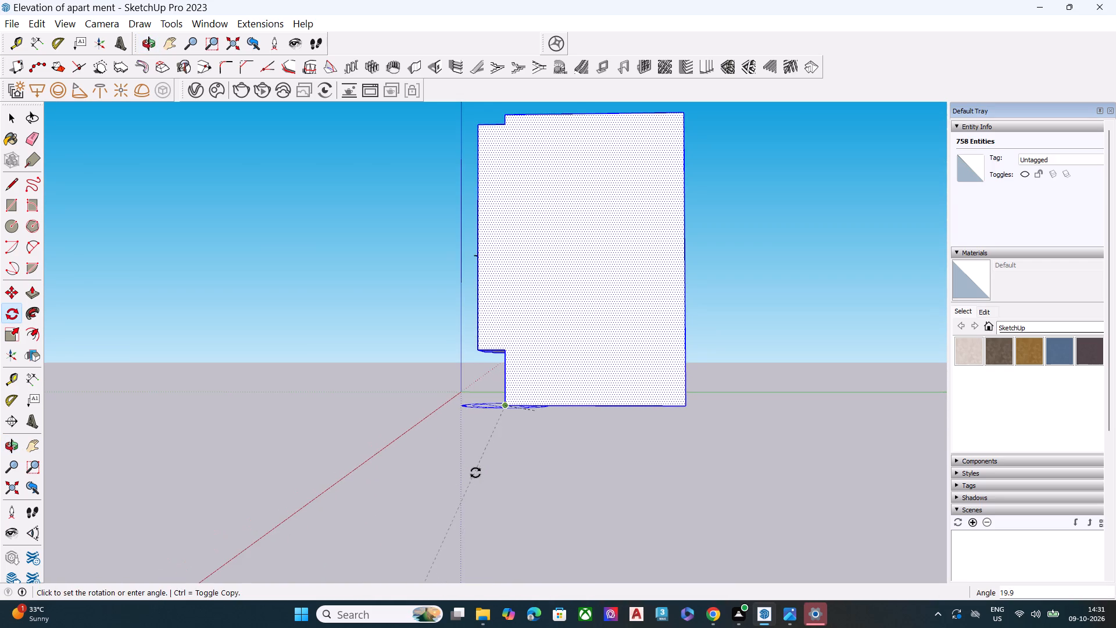
middle_drag(477, 476, 488, 469)
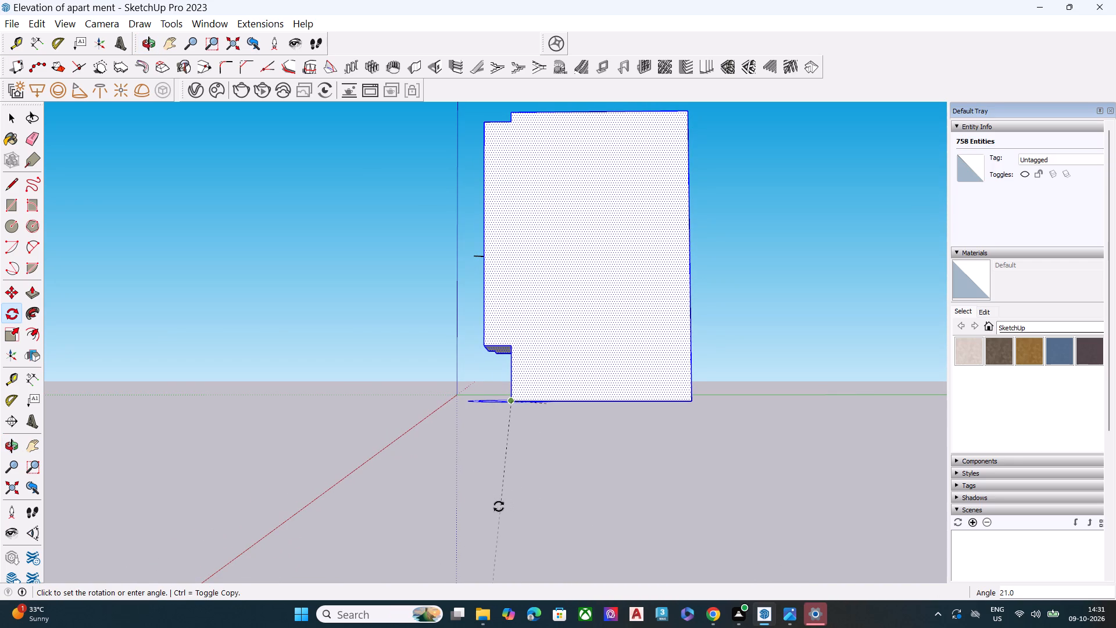
click(499, 506)
key(space)
Delete the short stray edge floating in front of the building beside the corner pillar.
scroll(477, 476, down, 5)
middle_drag(508, 436, 846, 488)
scroll(499, 350, up, 6)
middle_drag(453, 338, 566, 452)
middle_drag(474, 317, 699, 440)
key(space)
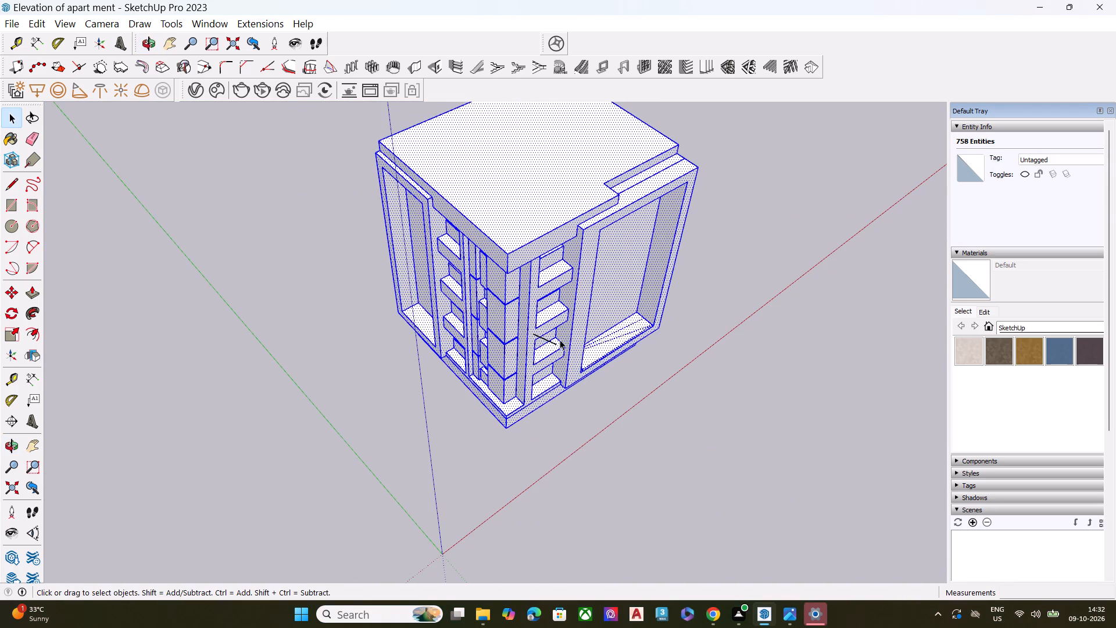
click(555, 344)
key(Delete)
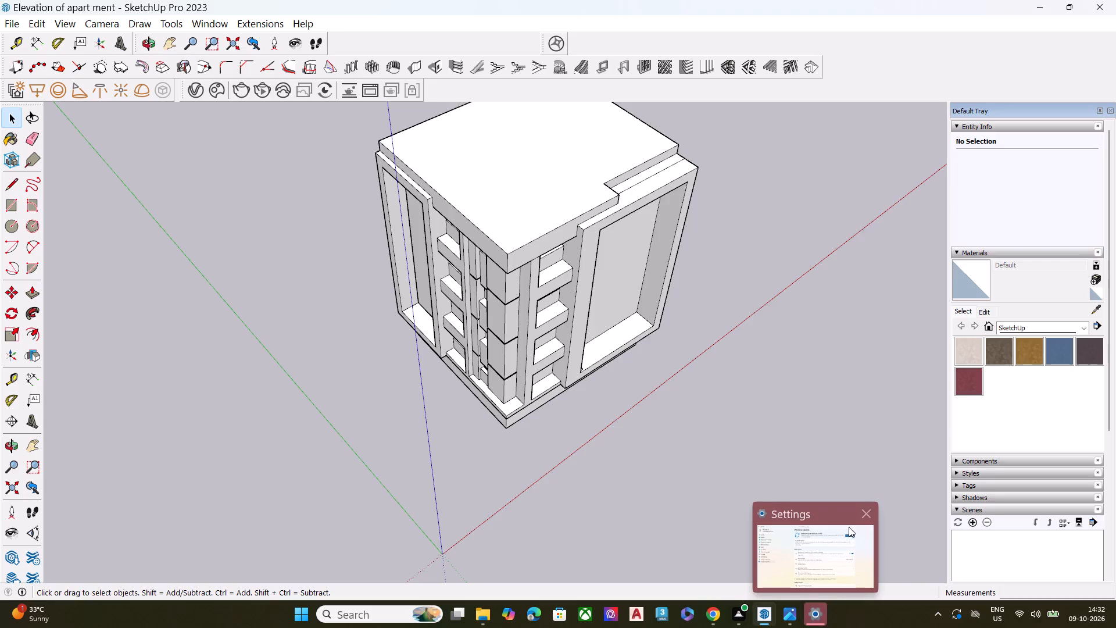
Close the Settings window.
click(863, 513)
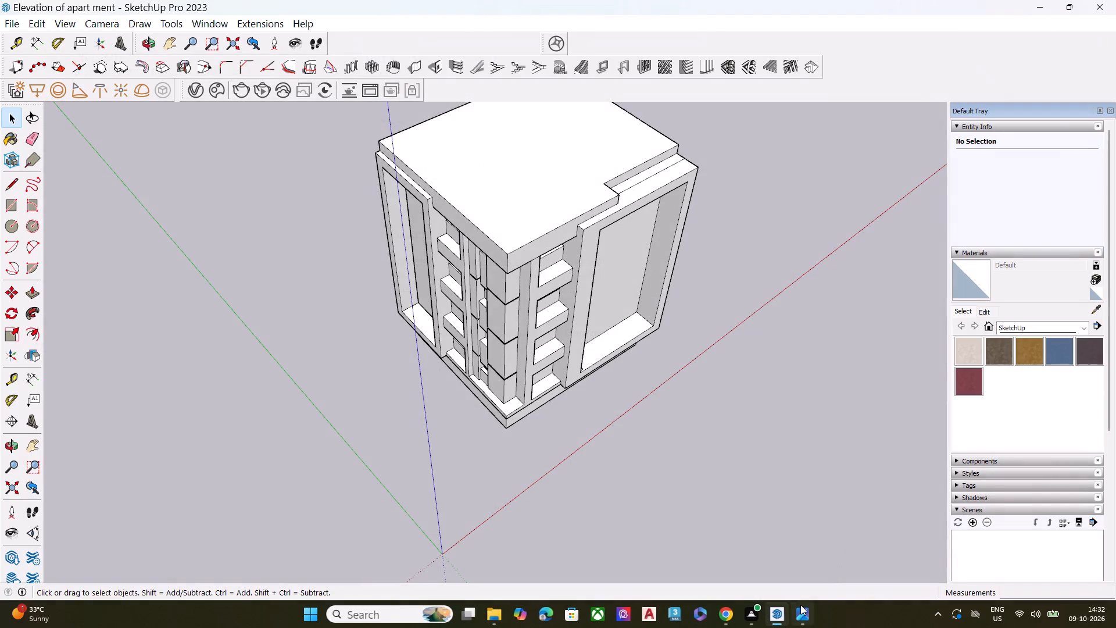
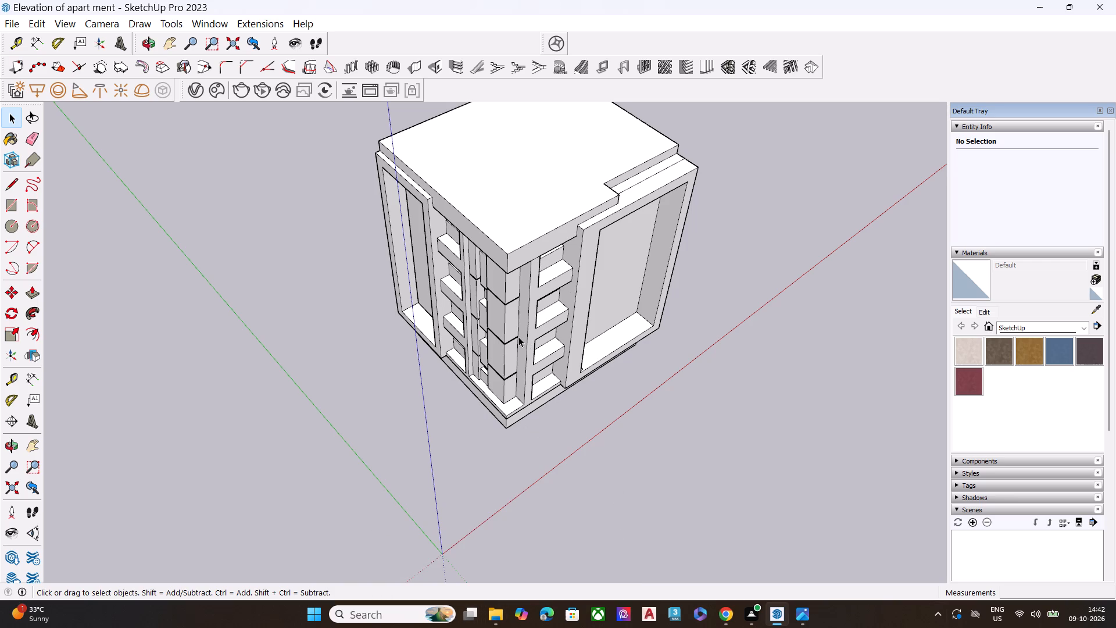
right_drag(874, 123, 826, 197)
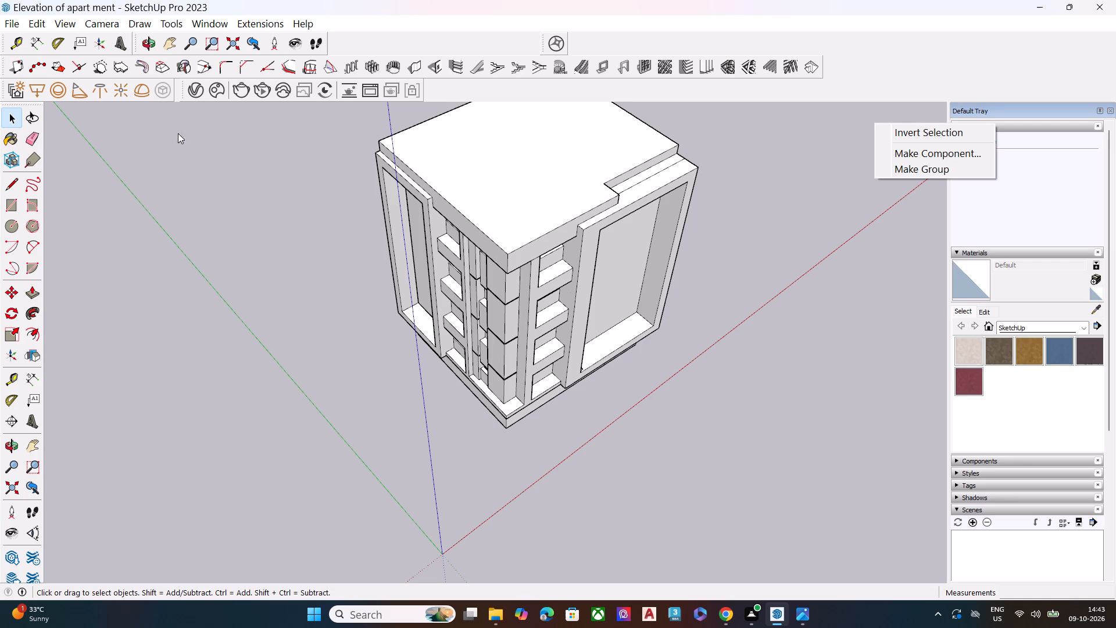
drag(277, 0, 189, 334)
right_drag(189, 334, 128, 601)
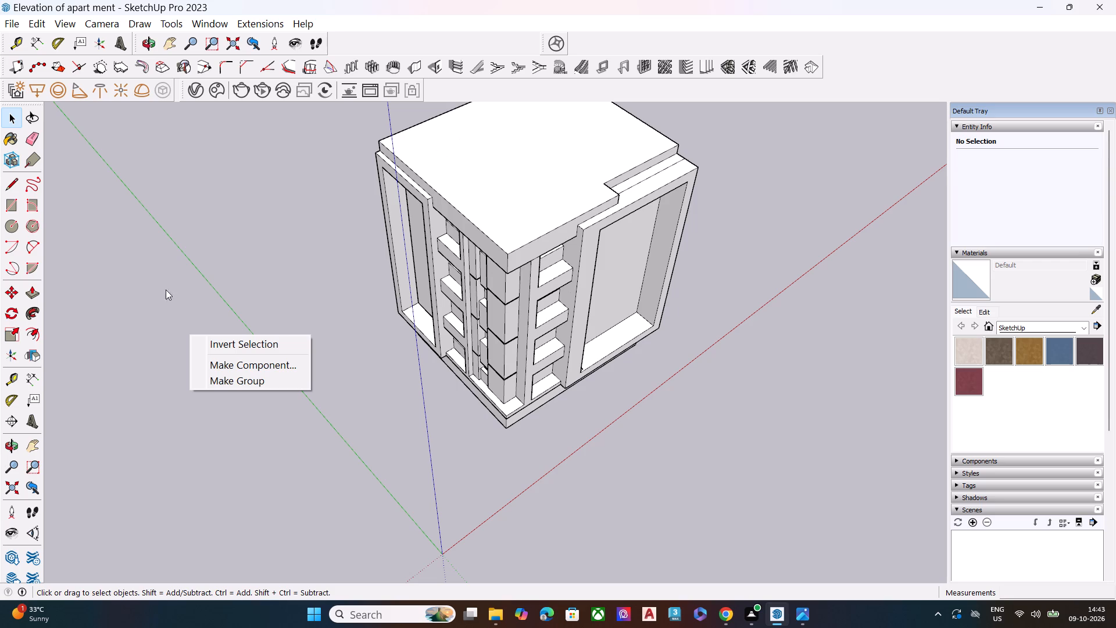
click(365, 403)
Examine the apartment building's facade from several angles, focusing on the large framed recess beside the stacked balcony openings.
middle_drag(582, 294, 533, 120)
scroll(602, 296, up, 5)
middle_click(585, 290)
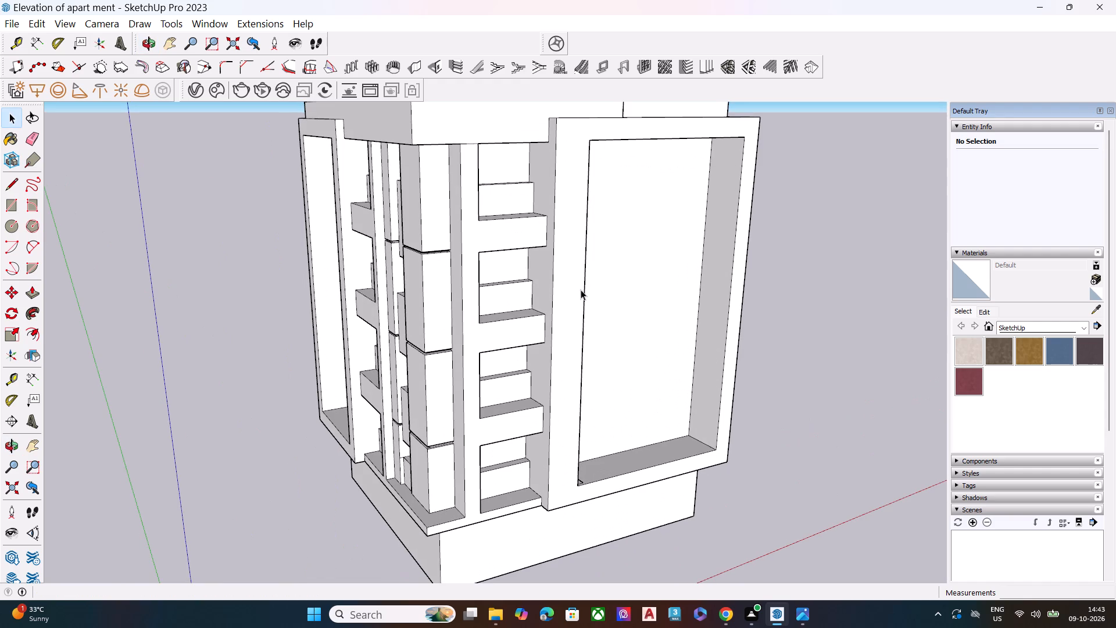
middle_drag(662, 469, 478, 486)
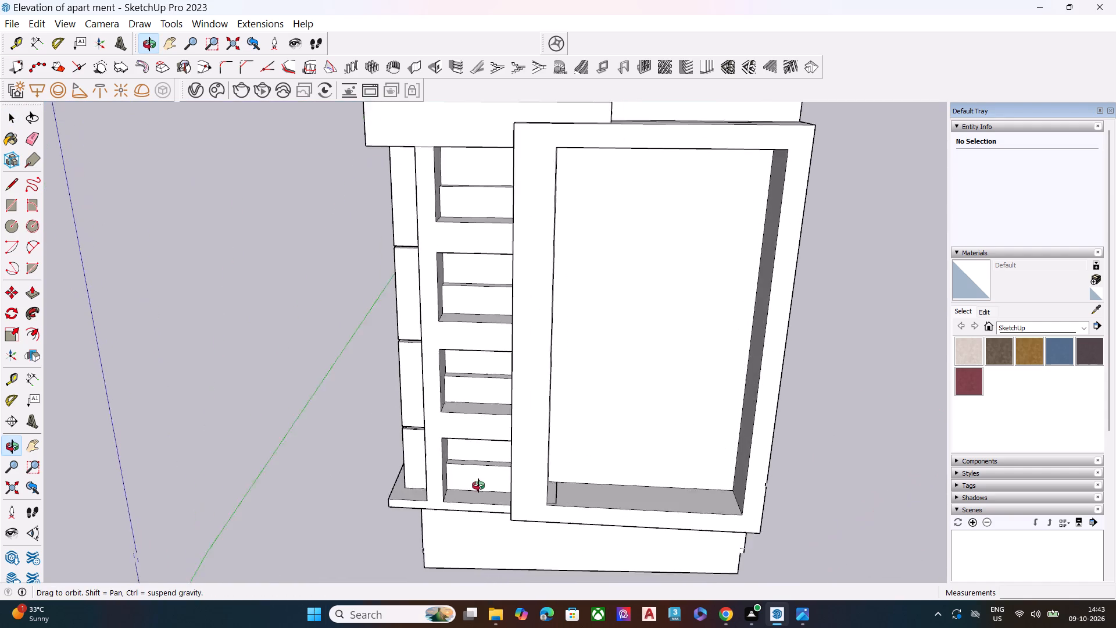
middle_drag(478, 486, 438, 486)
scroll(466, 453, up, 1)
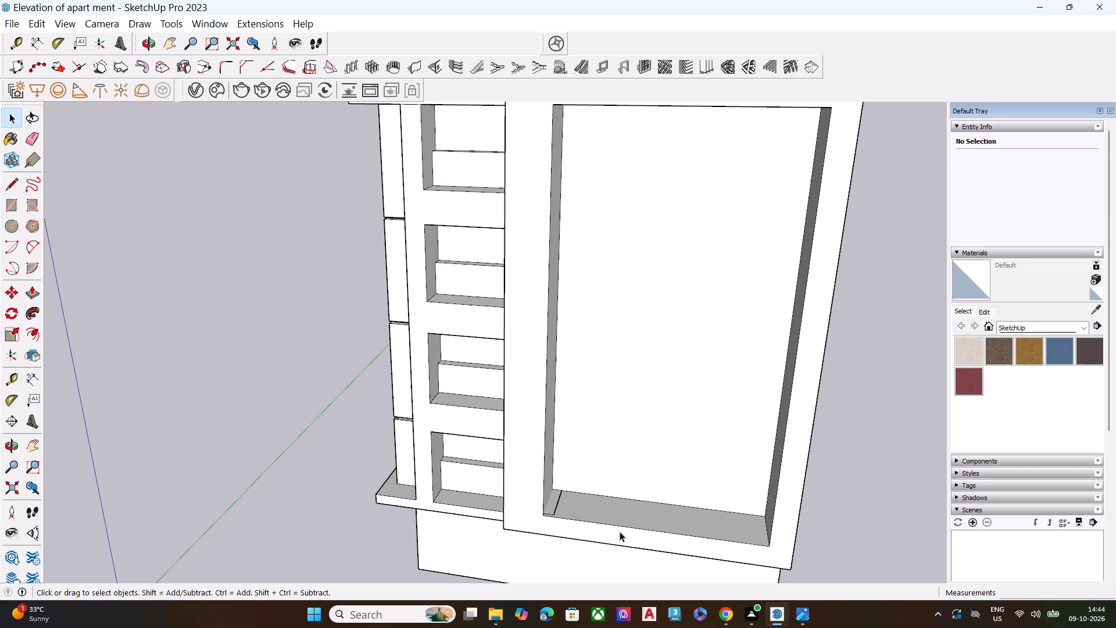
scroll(681, 445, down, 4)
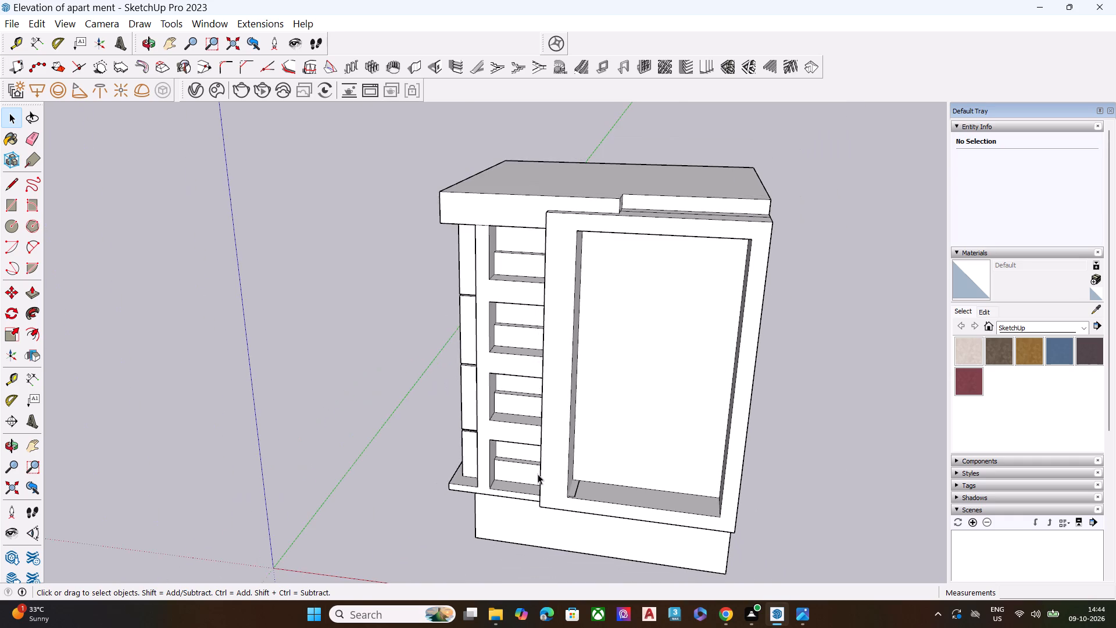
middle_drag(682, 495, 745, 322)
drag(679, 356, 898, 291)
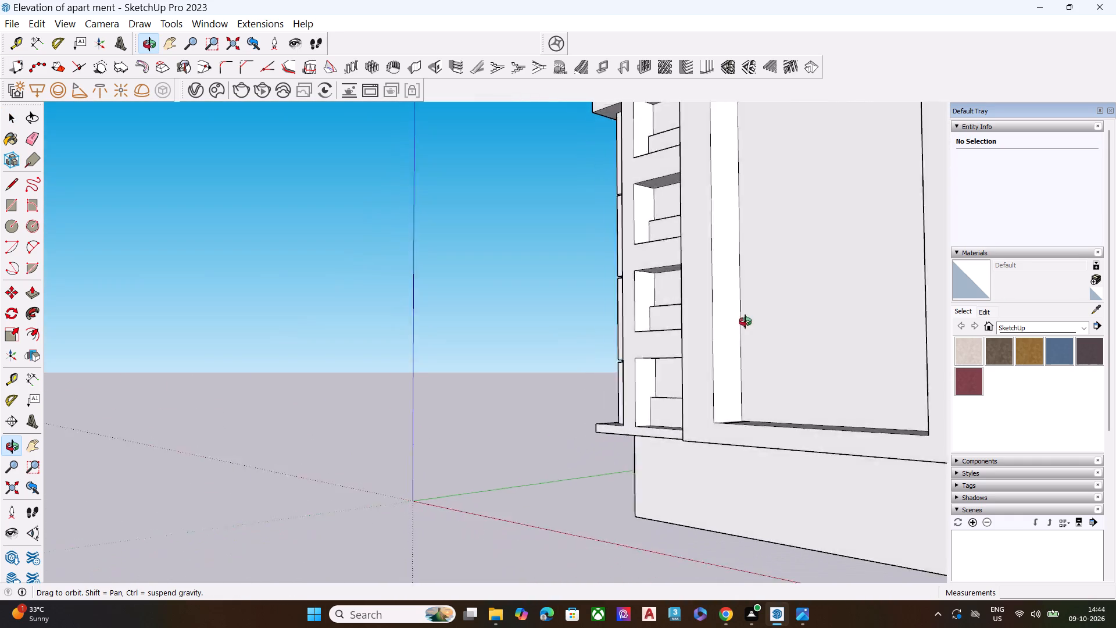
middle_drag(745, 322, 853, 382)
scroll(42, 409, down, 10)
scroll(291, 419, up, 1)
scroll(456, 333, down, 12)
middle_drag(520, 433, 583, 420)
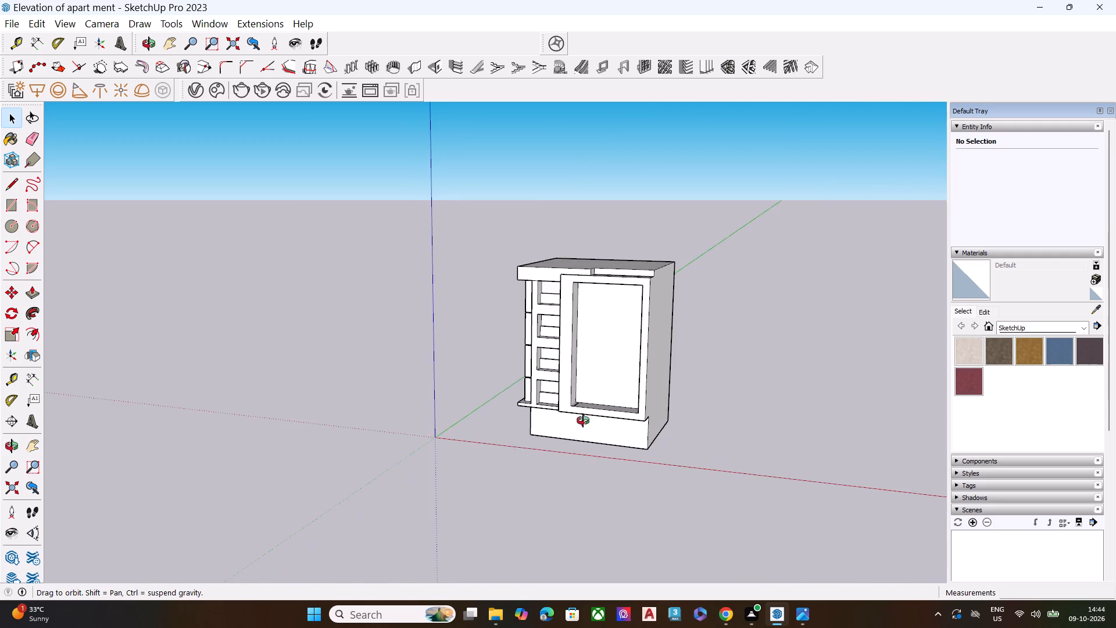
middle_drag(583, 420, 740, 407)
scroll(535, 316, up, 9)
scroll(353, 298, down, 8)
scroll(569, 349, up, 7)
middle_drag(590, 341, 596, 338)
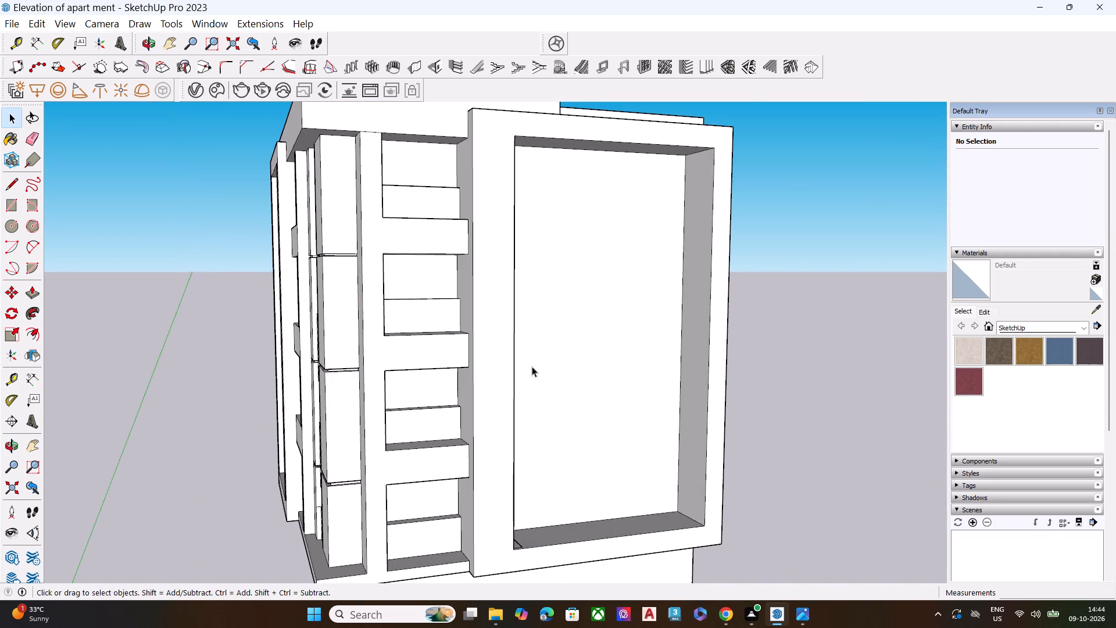
middle_drag(521, 379, 514, 374)
middle_drag(508, 363, 508, 356)
scroll(507, 362, up, 6)
scroll(440, 365, down, 5)
scroll(518, 283, down, 2)
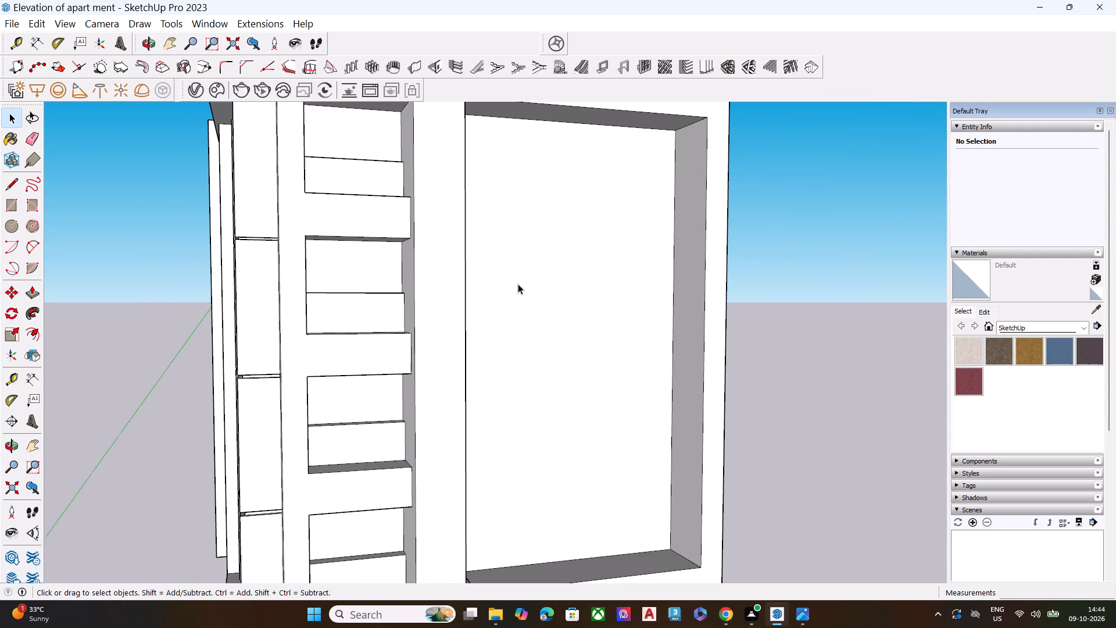
scroll(518, 284, down, 1)
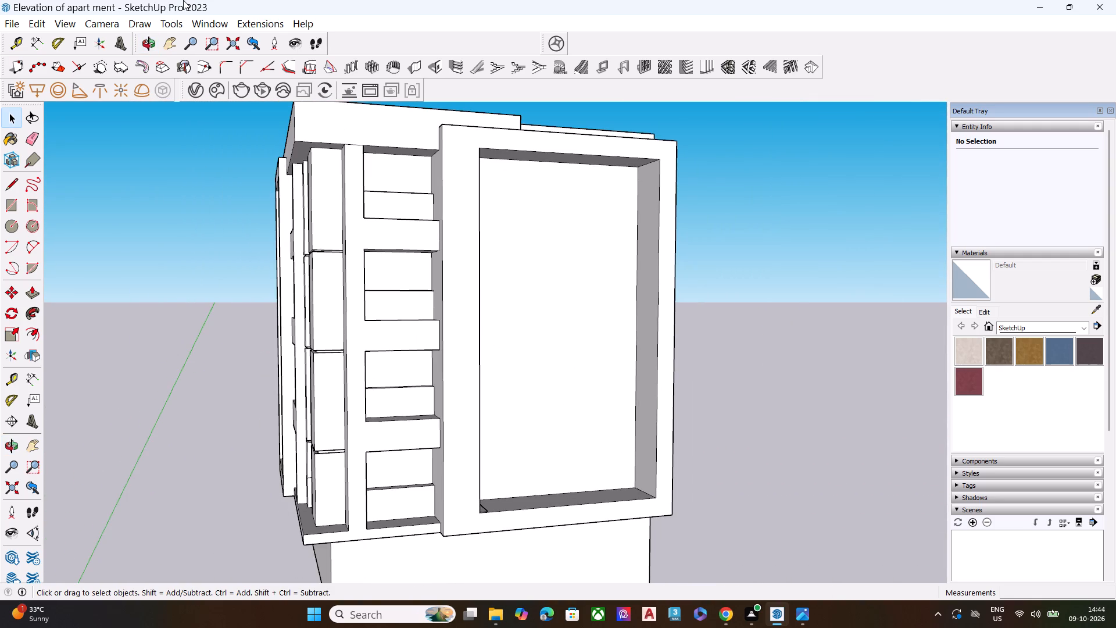
Import the Back+Drop.skp model from Downloads and place the patterned panel in the empty space beside the building.
click(9, 21)
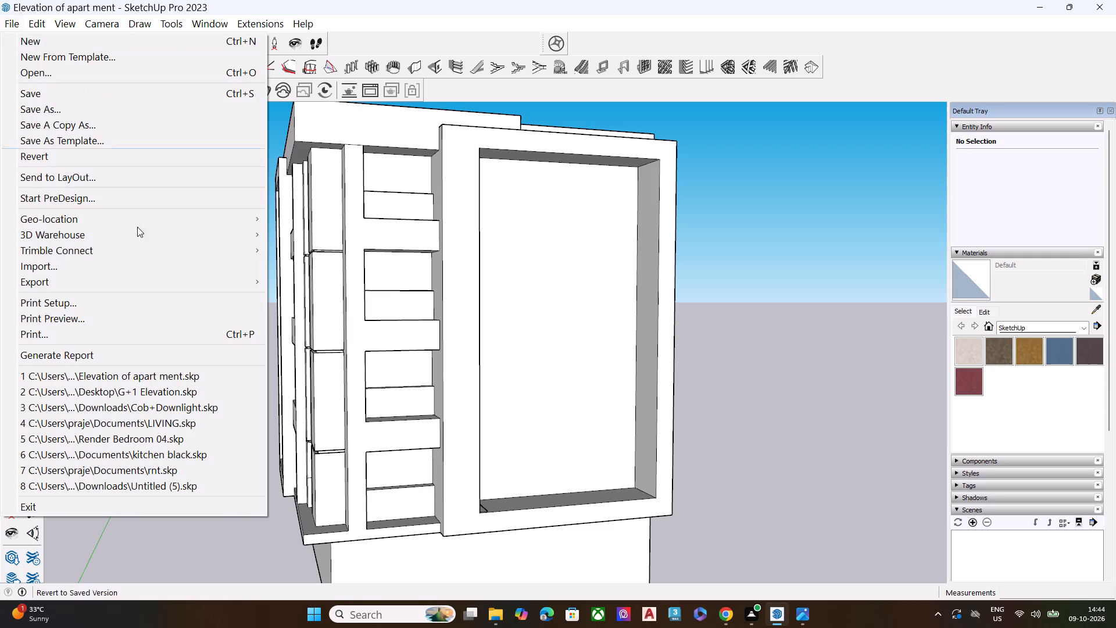
click(124, 265)
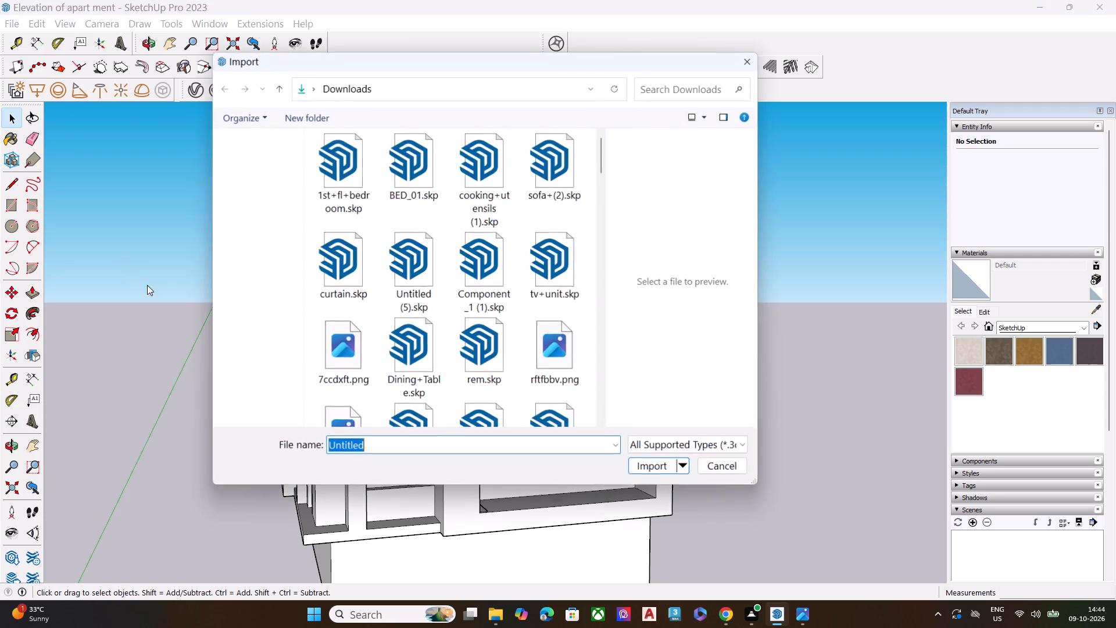
scroll(473, 240, down, 3)
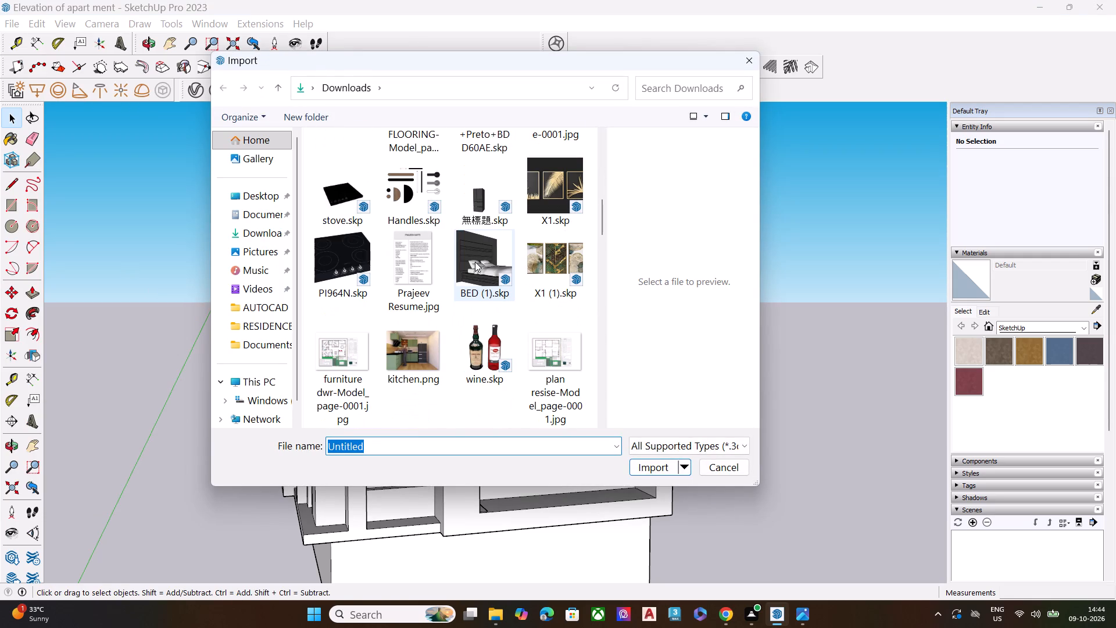
scroll(475, 262, down, 5)
scroll(467, 262, up, 5)
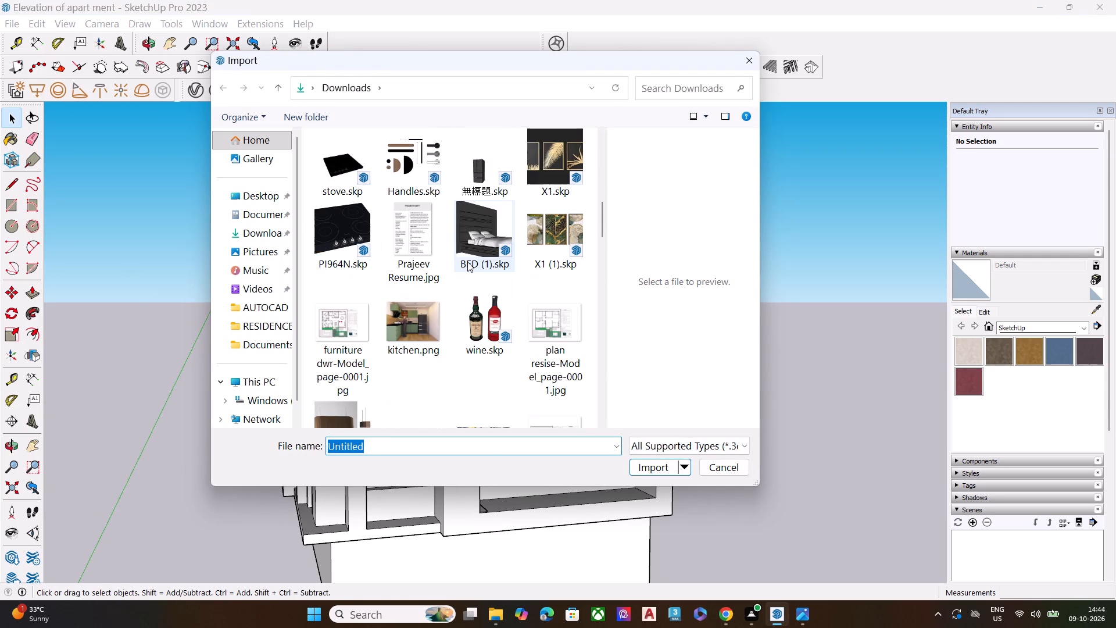
scroll(467, 262, up, 5)
scroll(468, 258, down, 1)
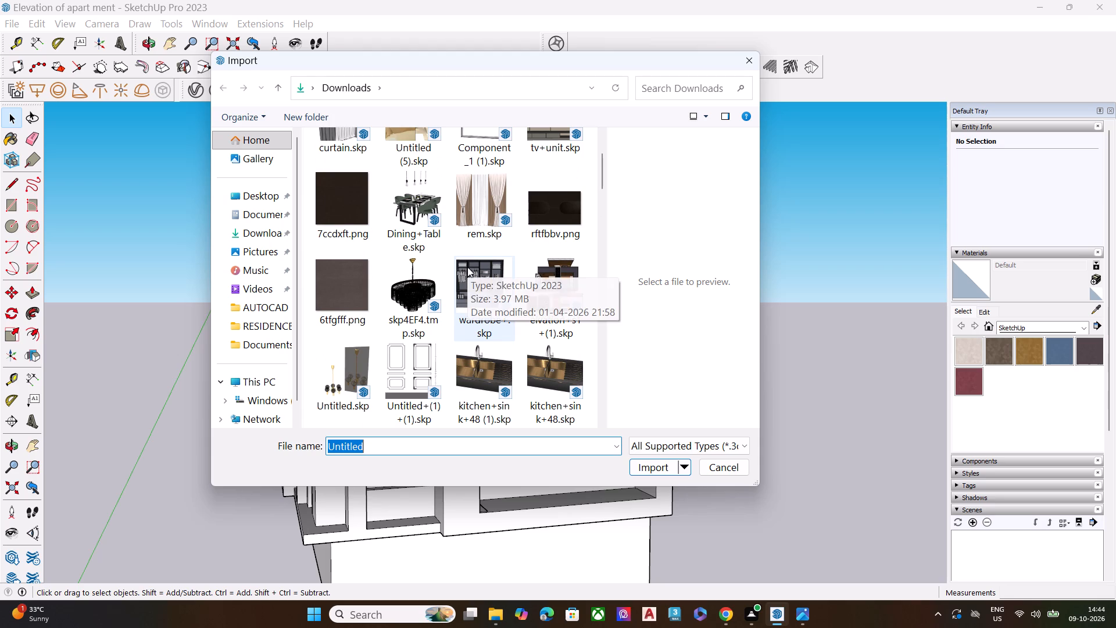
scroll(513, 322, down, 1)
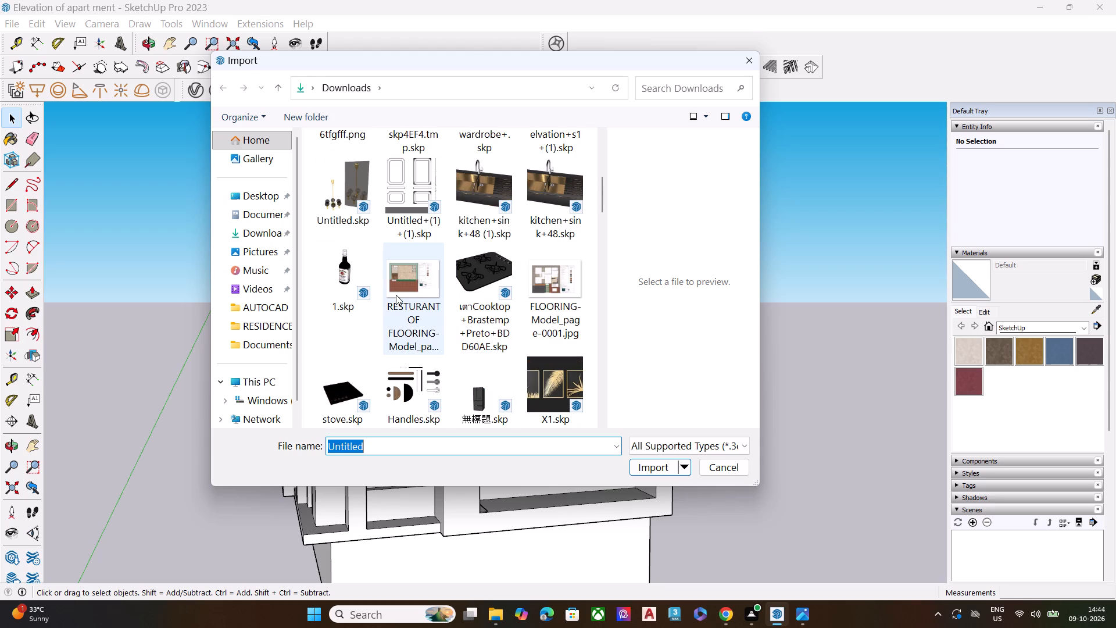
scroll(441, 305, down, 1)
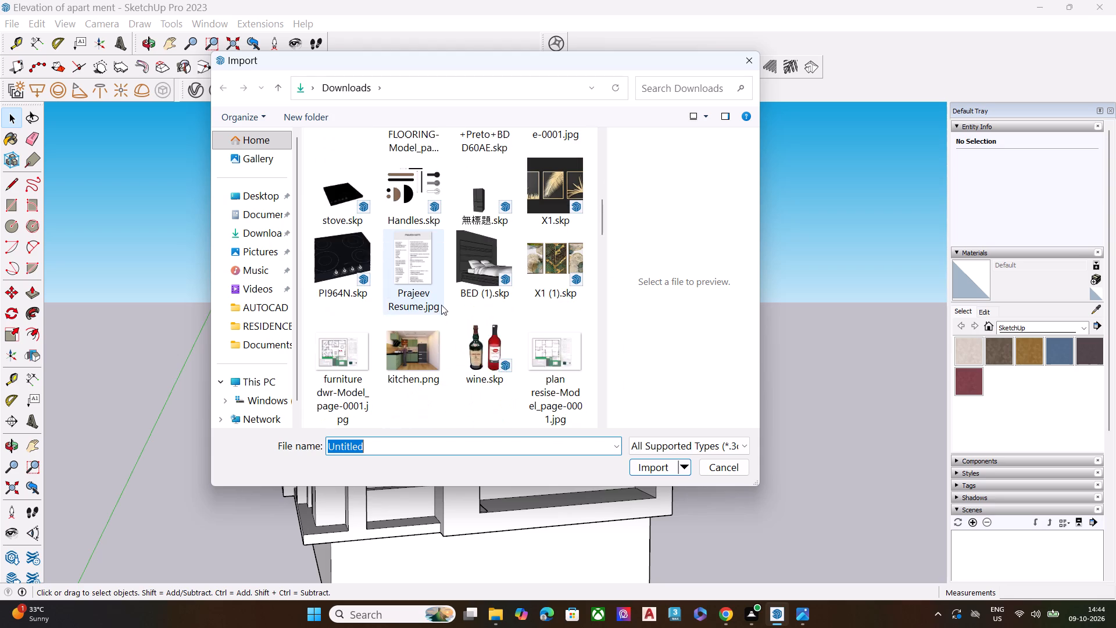
scroll(441, 305, down, 3)
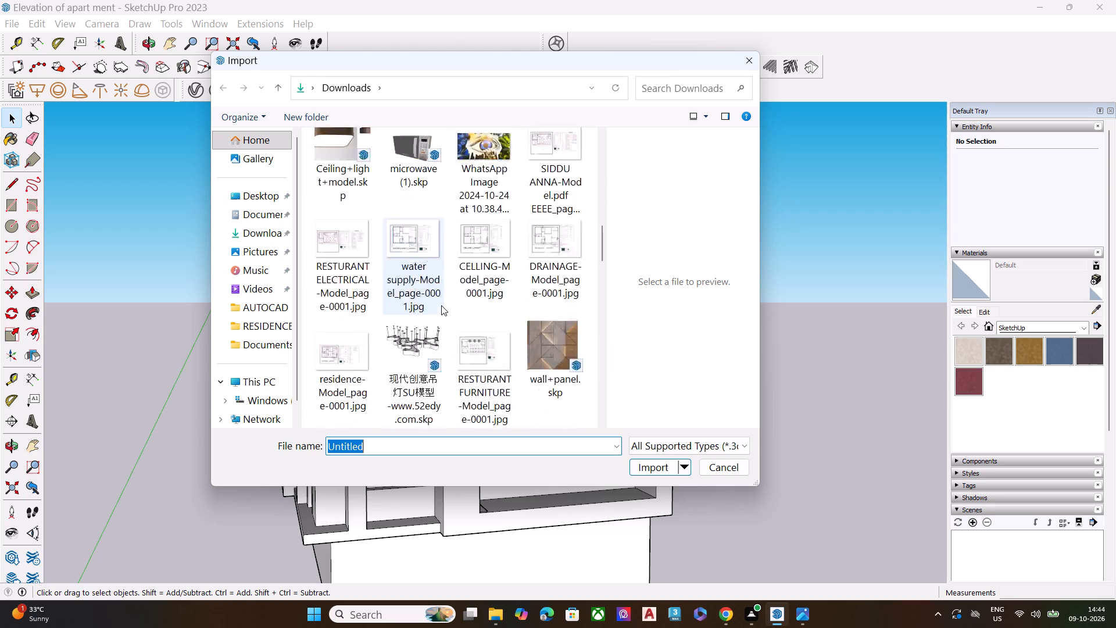
scroll(441, 305, down, 8)
scroll(441, 288, up, 1)
scroll(441, 288, down, 3)
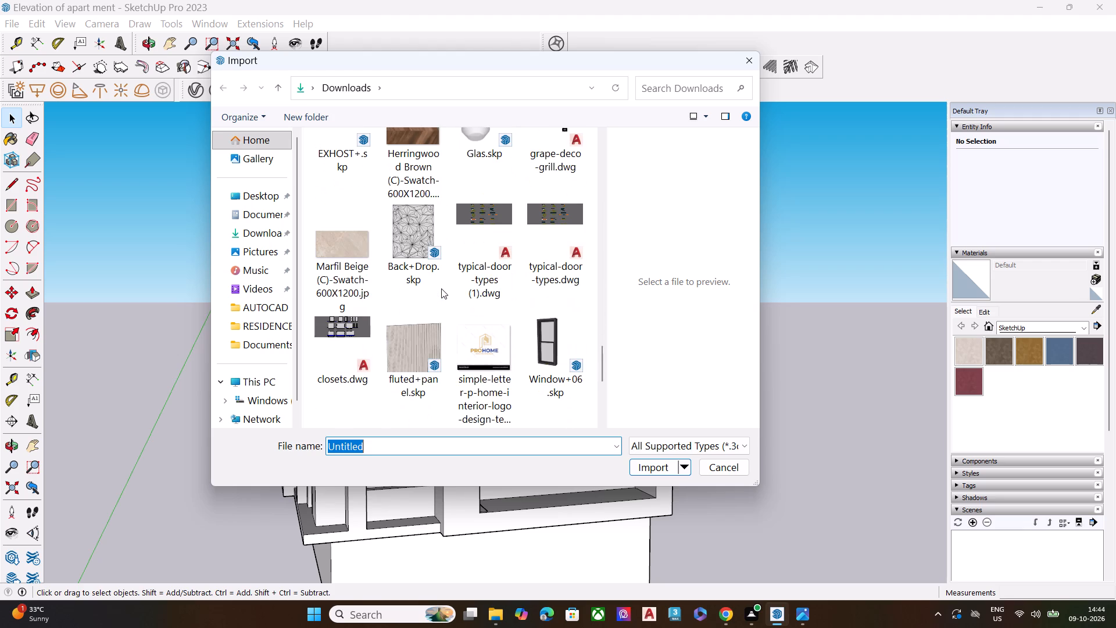
click(420, 229)
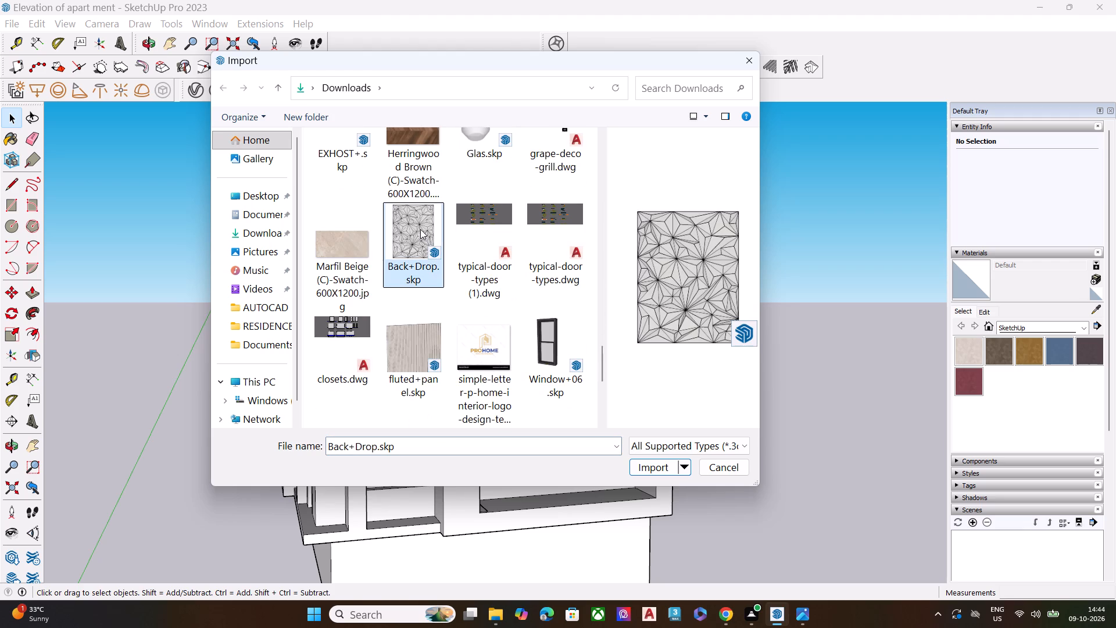
click(654, 469)
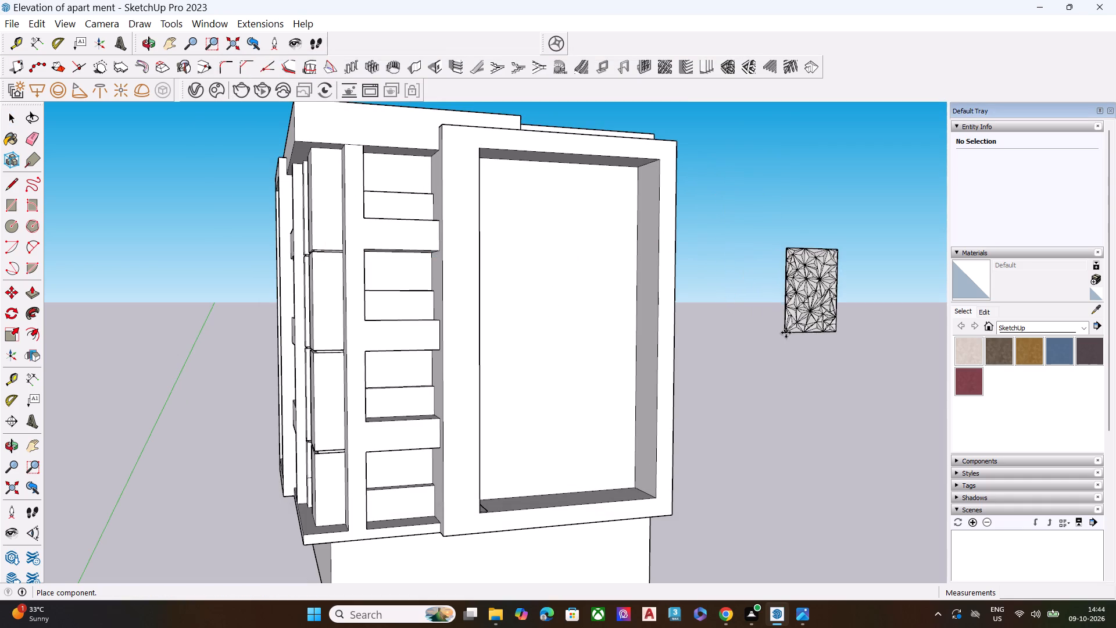
click(786, 333)
key(space)
Delete the narrow strip face at the inner corner of the large recess's floor, next to the balcony openings.
scroll(613, 205, down, 4)
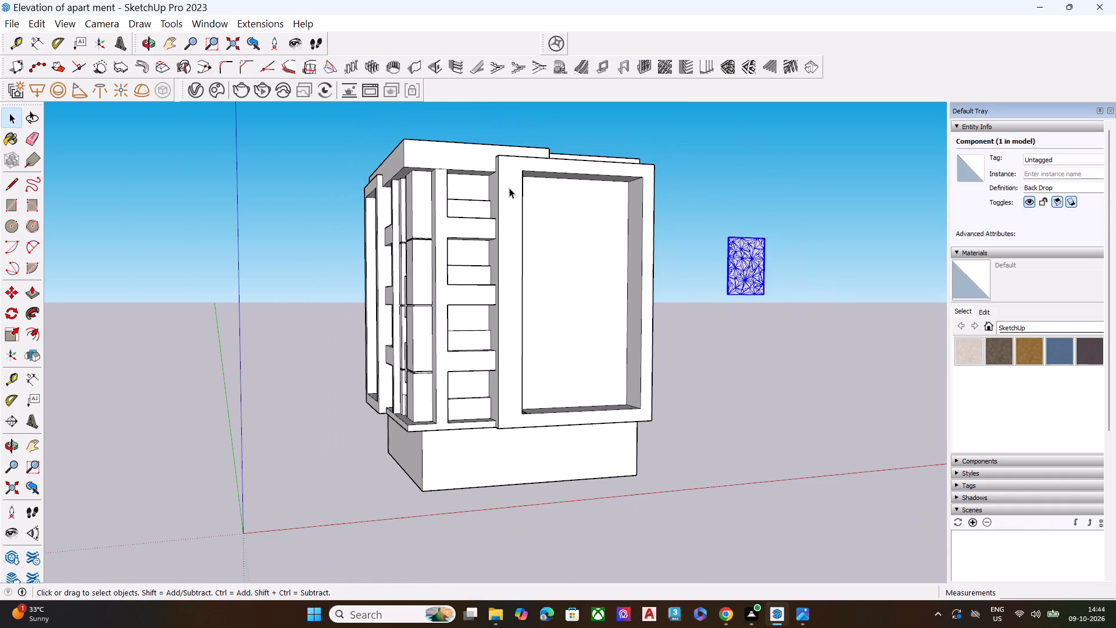
middle_drag(614, 336, 424, 444)
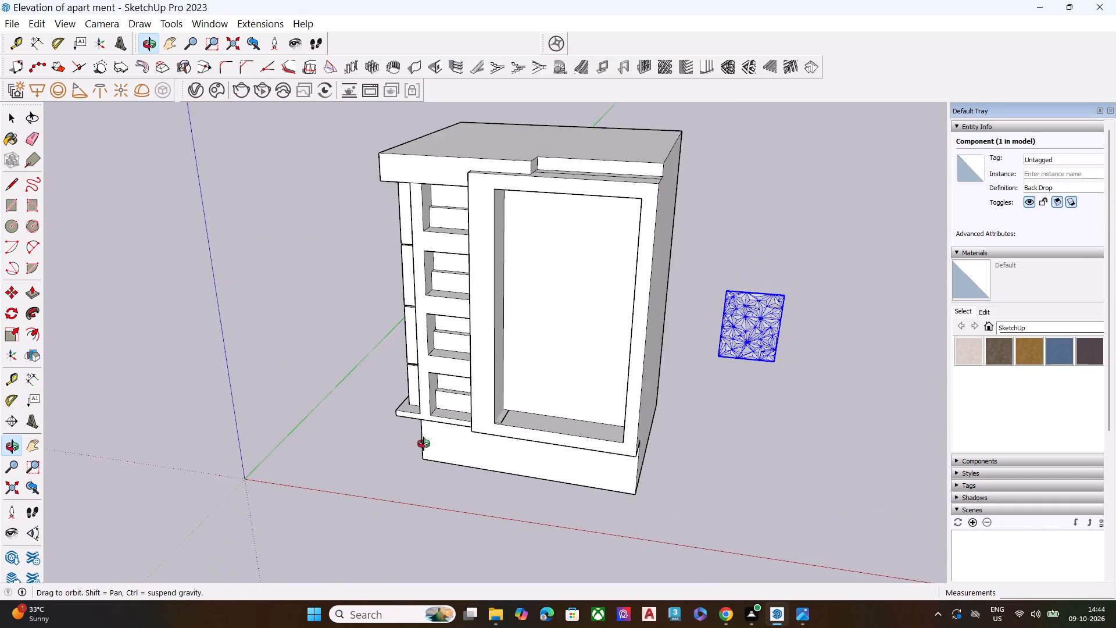
middle_drag(424, 444, 482, 420)
key(space)
scroll(550, 391, up, 5)
middle_drag(548, 393, 488, 456)
scroll(488, 456, up, 4)
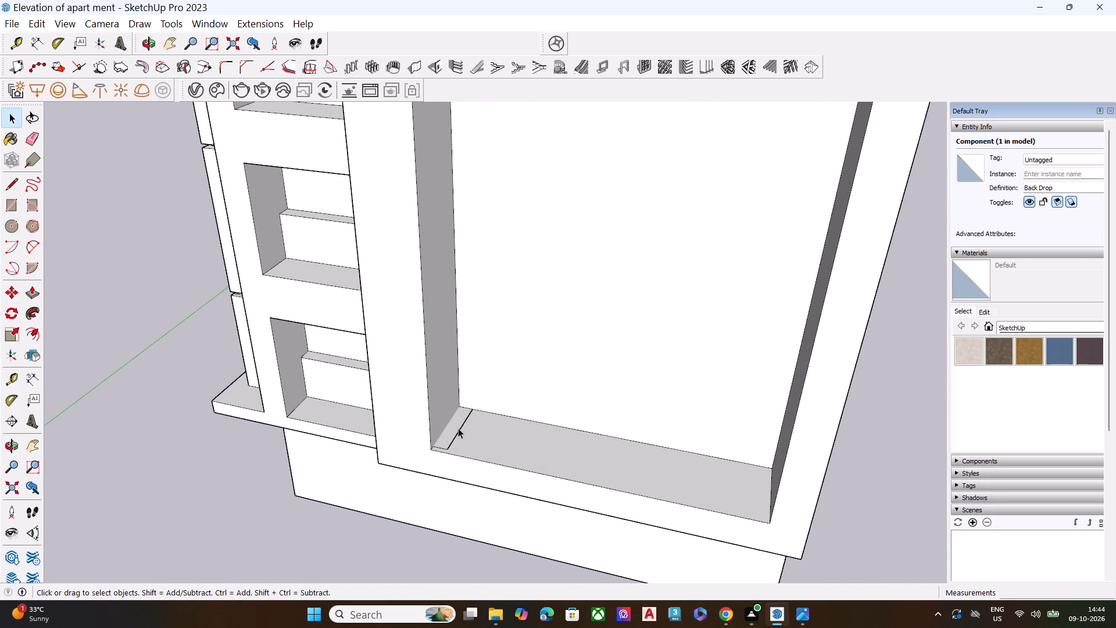
click(460, 428)
click(464, 430)
click(456, 436)
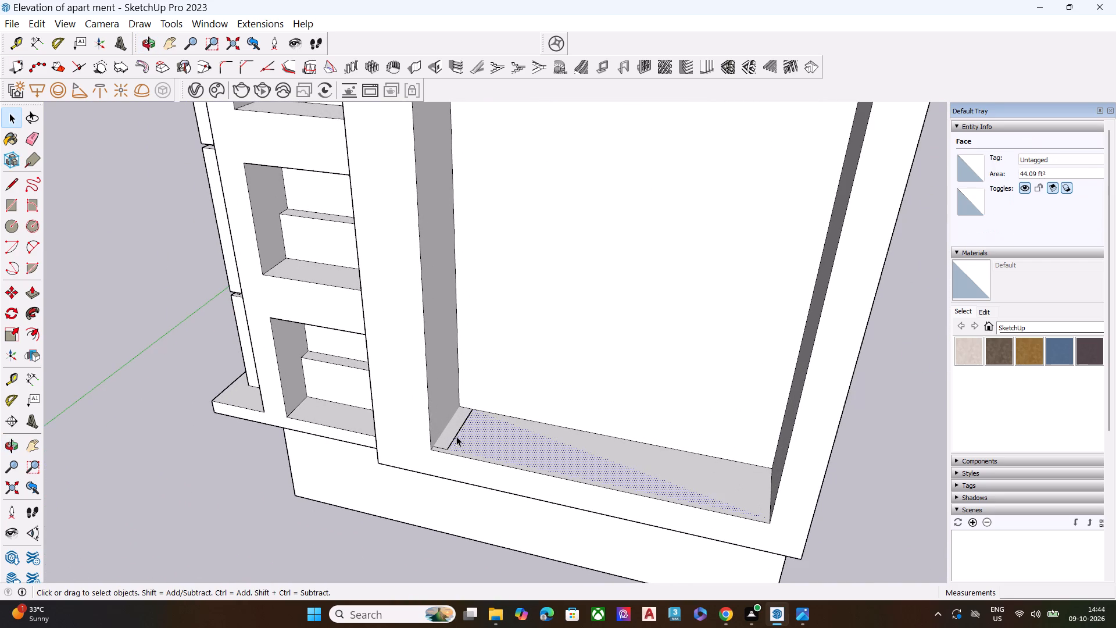
click(444, 446)
scroll(443, 448, up, 4)
scroll(443, 448, down, 1)
scroll(443, 448, up, 2)
key(Delete)
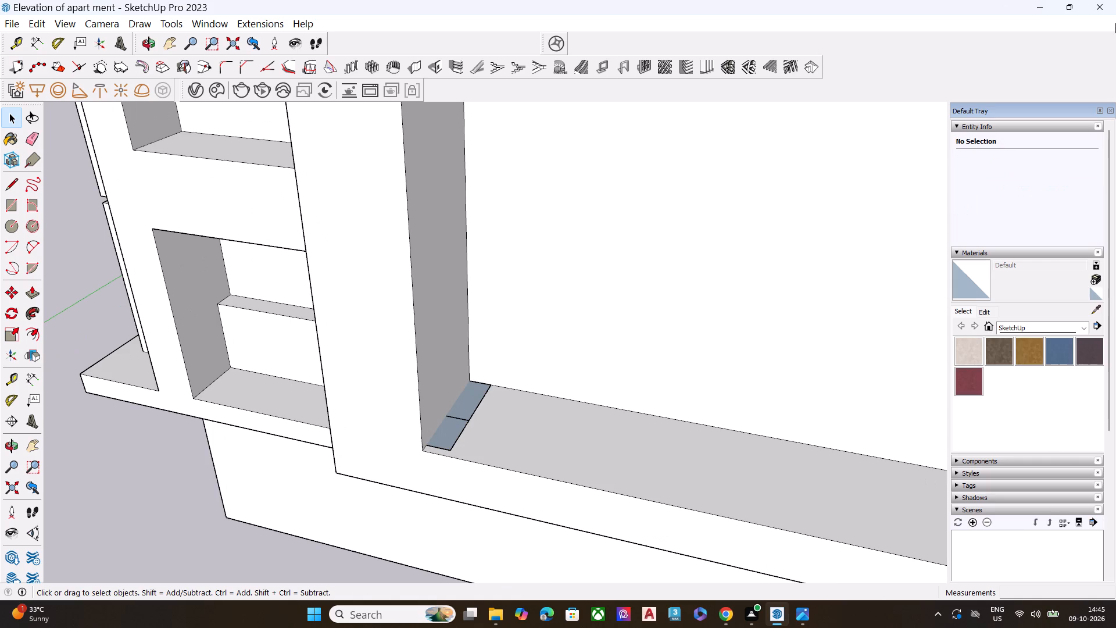
Examine the inner corner of the large recess's floor and the recess's back wall face from different angles.
middle_drag(598, 337, 714, 291)
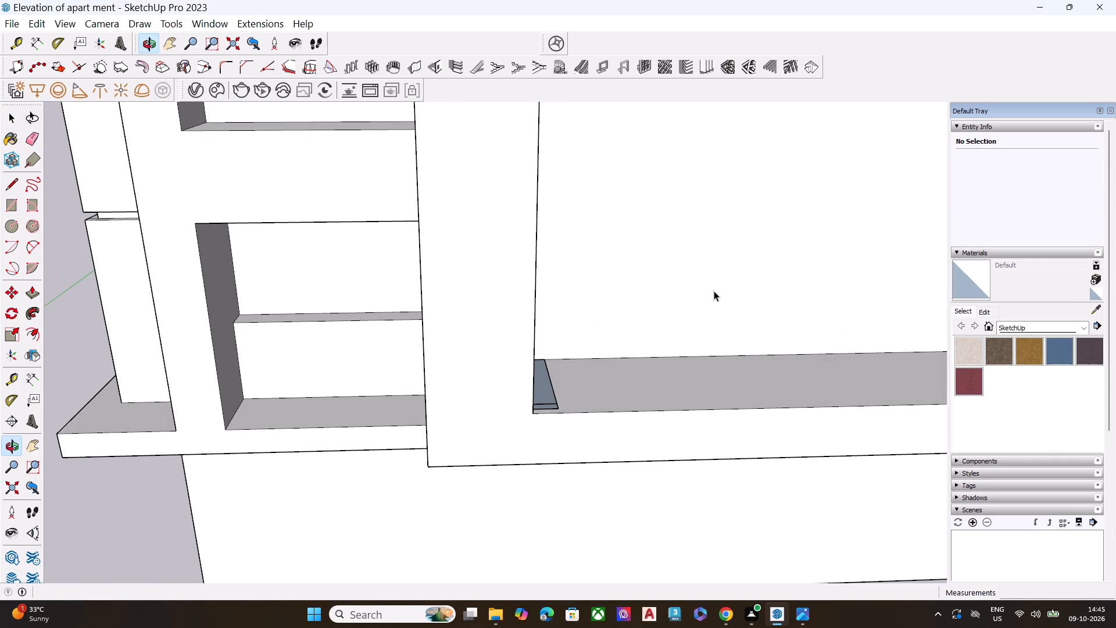
scroll(714, 291, up, 1)
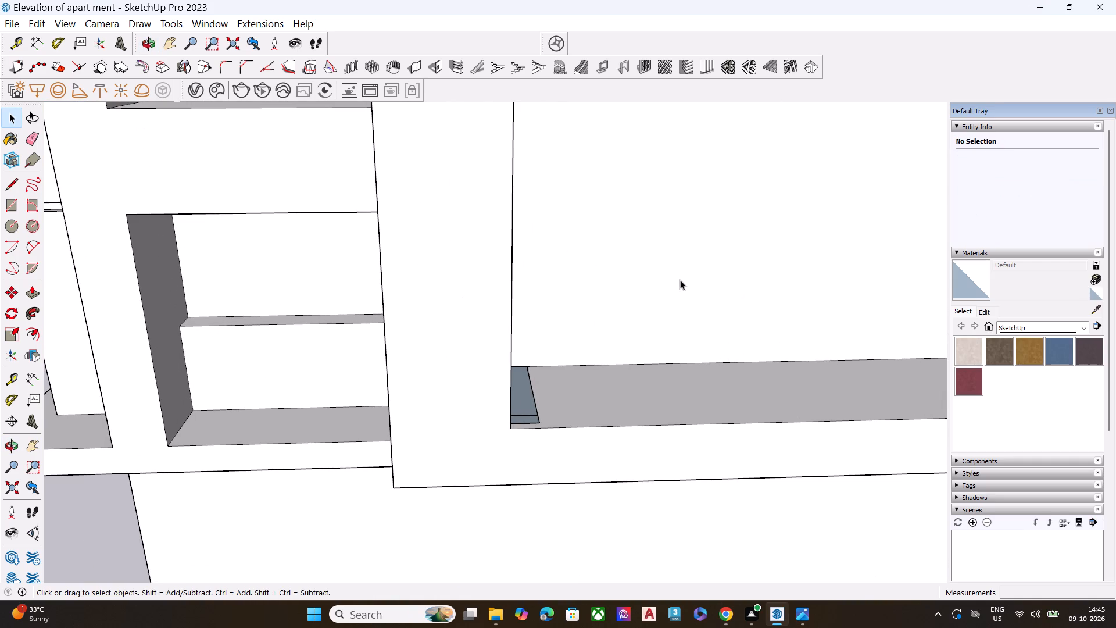
drag(1021, 65, 905, 309)
drag(777, 166, 742, 351)
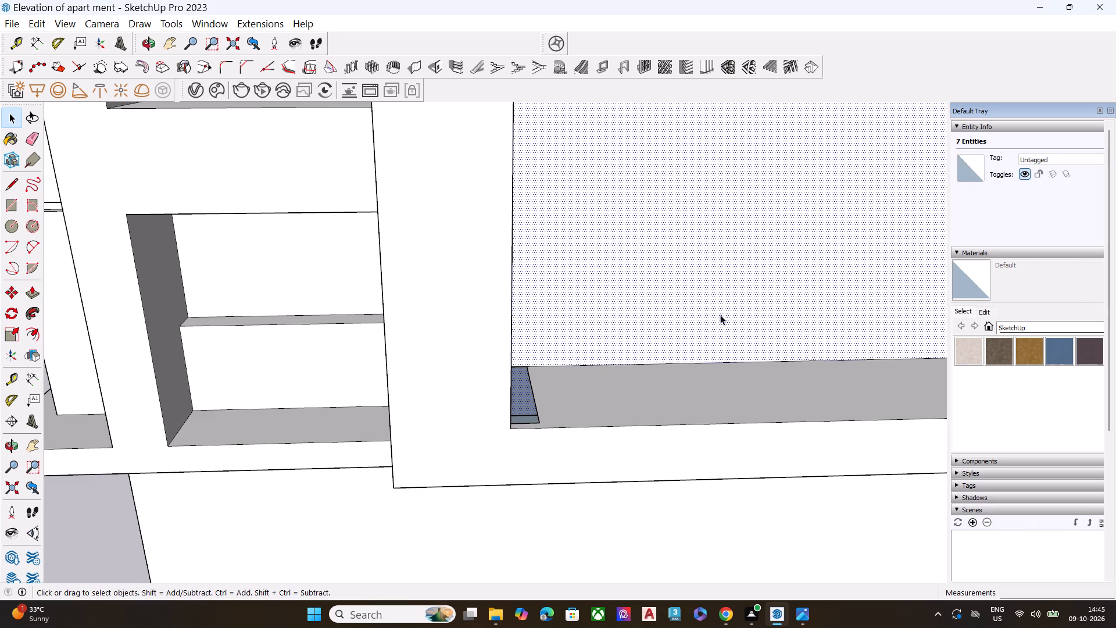
key(space)
scroll(788, 234, down, 6)
key(space)
key(space)
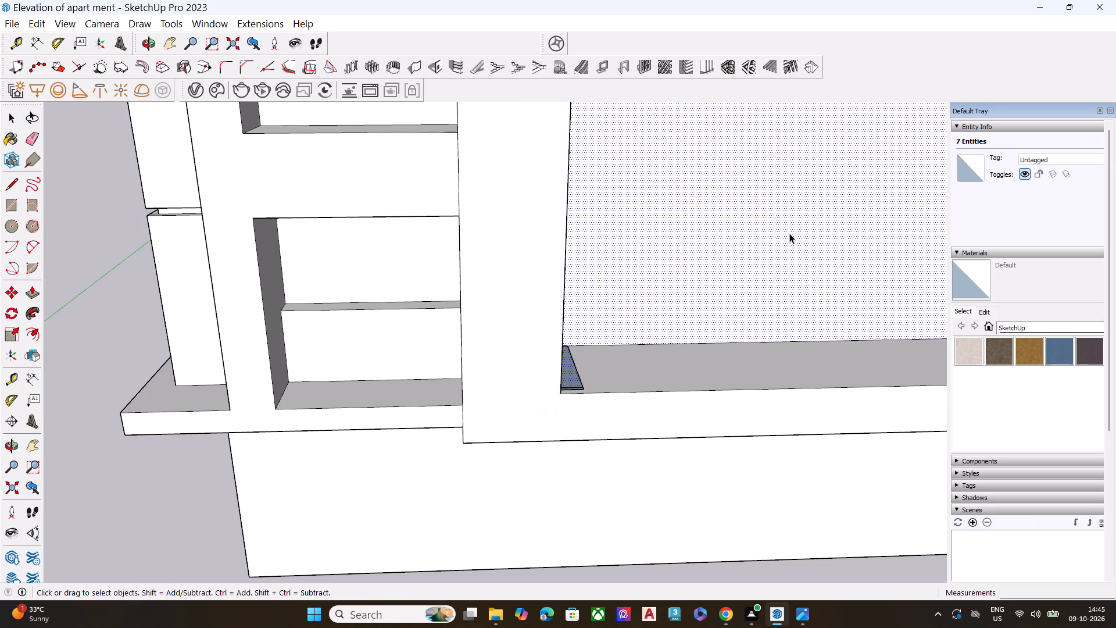
key(Escape)
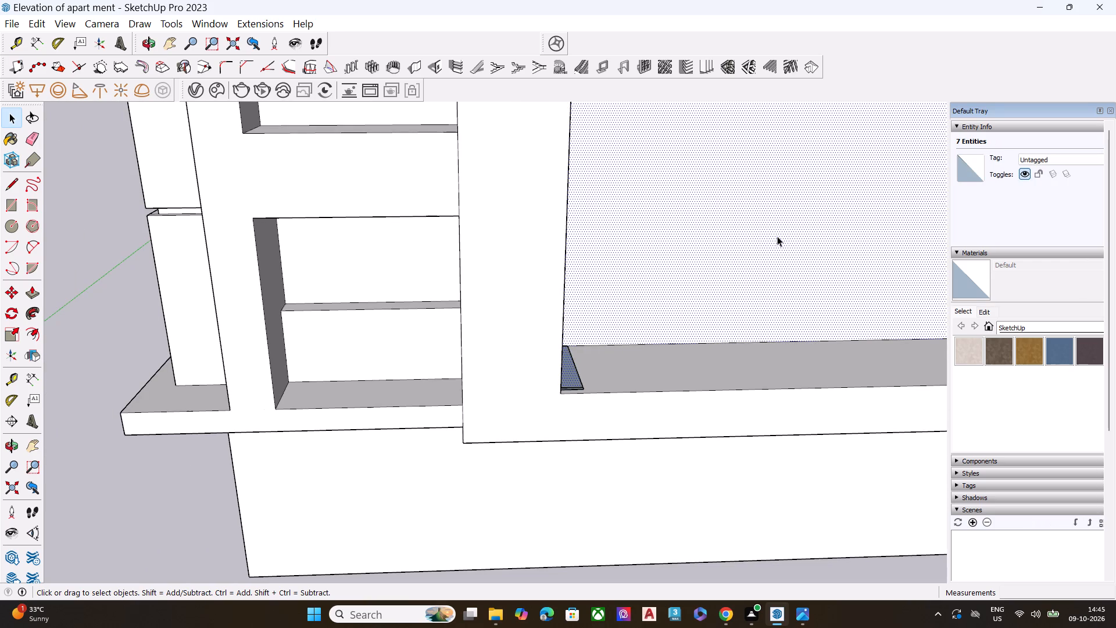
click(777, 236)
key(space)
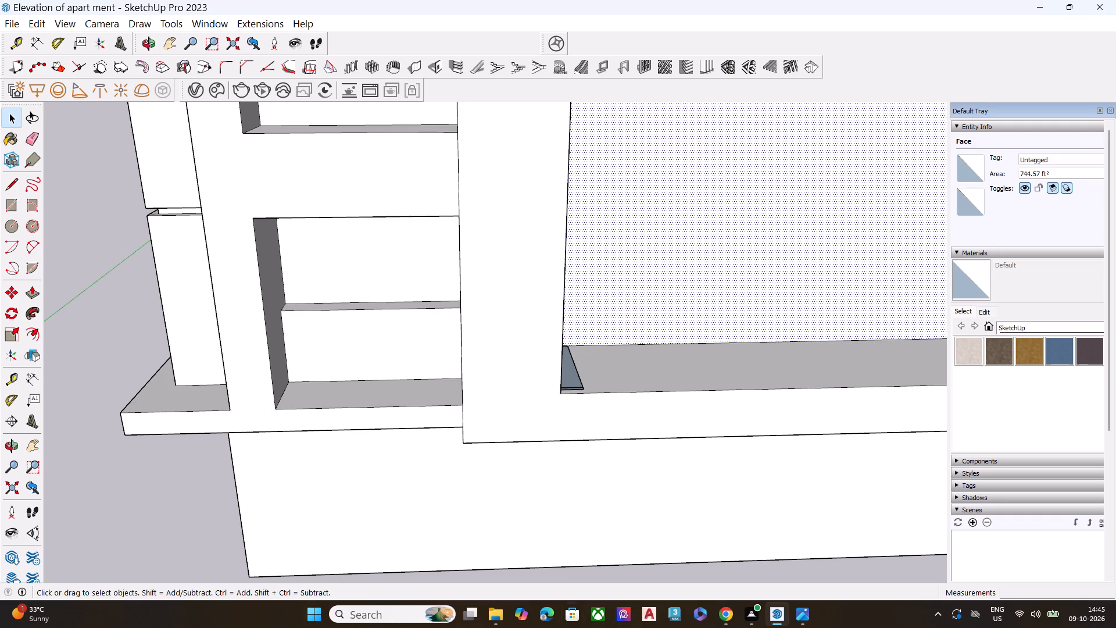
middle_drag(619, 375, 461, 460)
scroll(461, 460, up, 1)
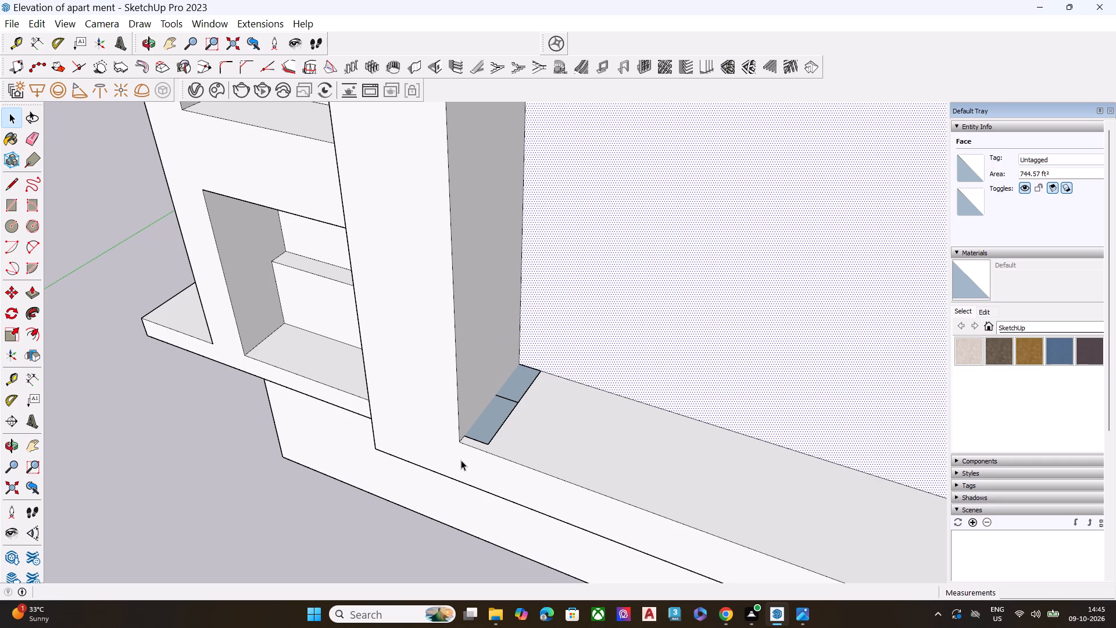
scroll(461, 460, down, 1)
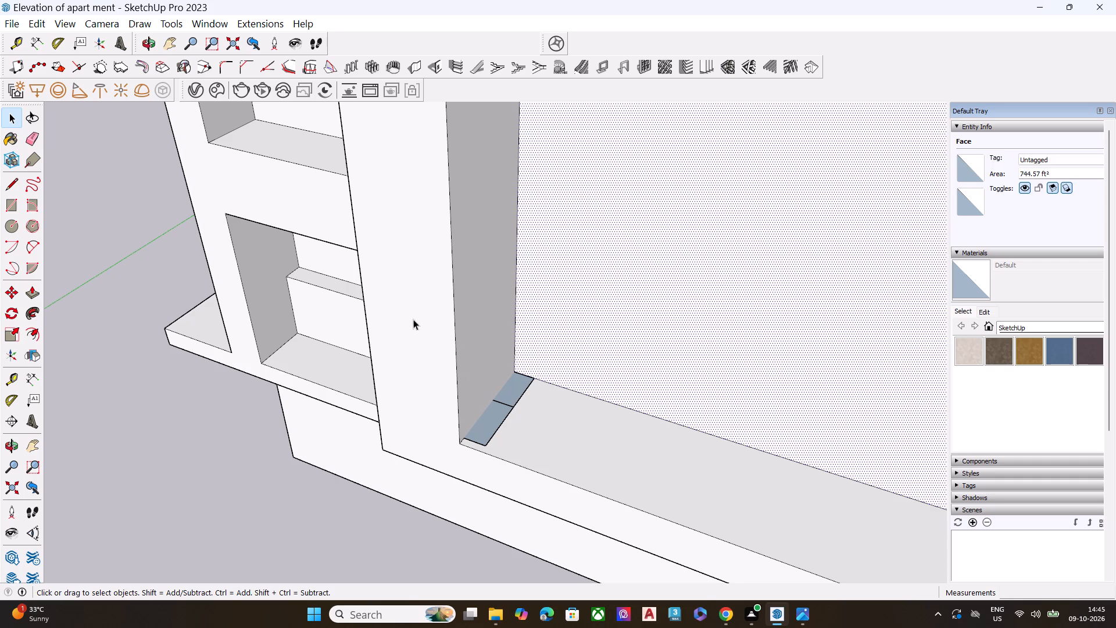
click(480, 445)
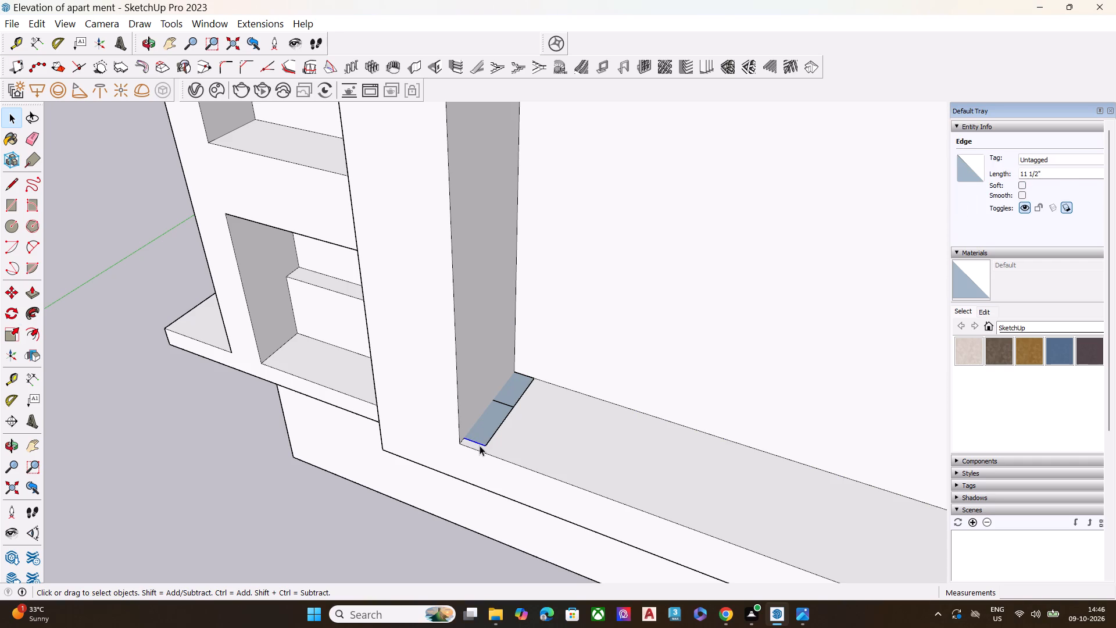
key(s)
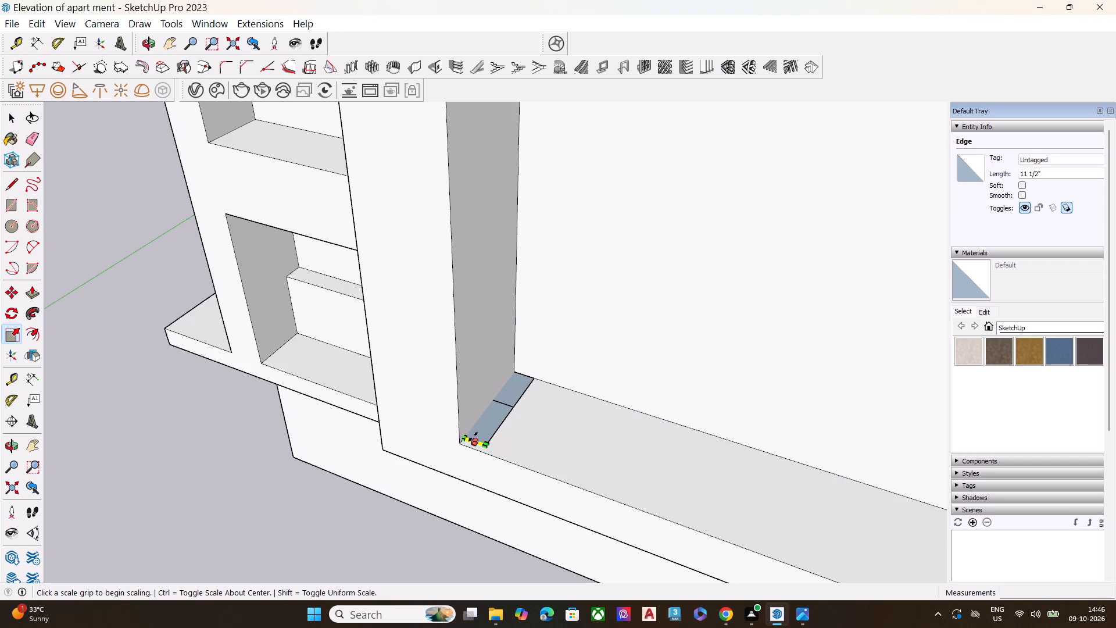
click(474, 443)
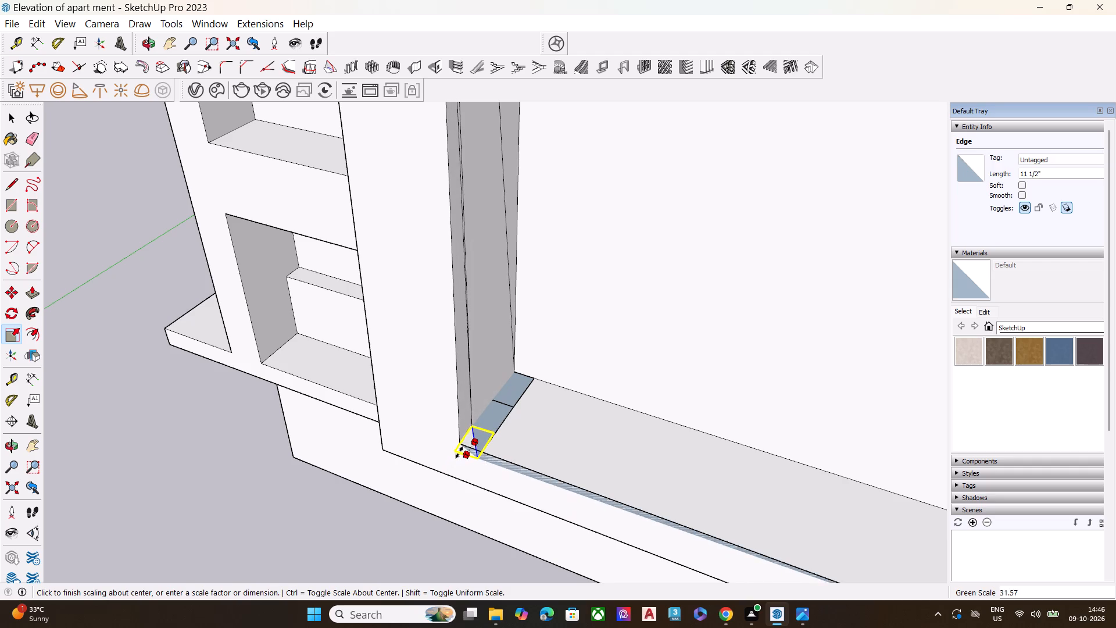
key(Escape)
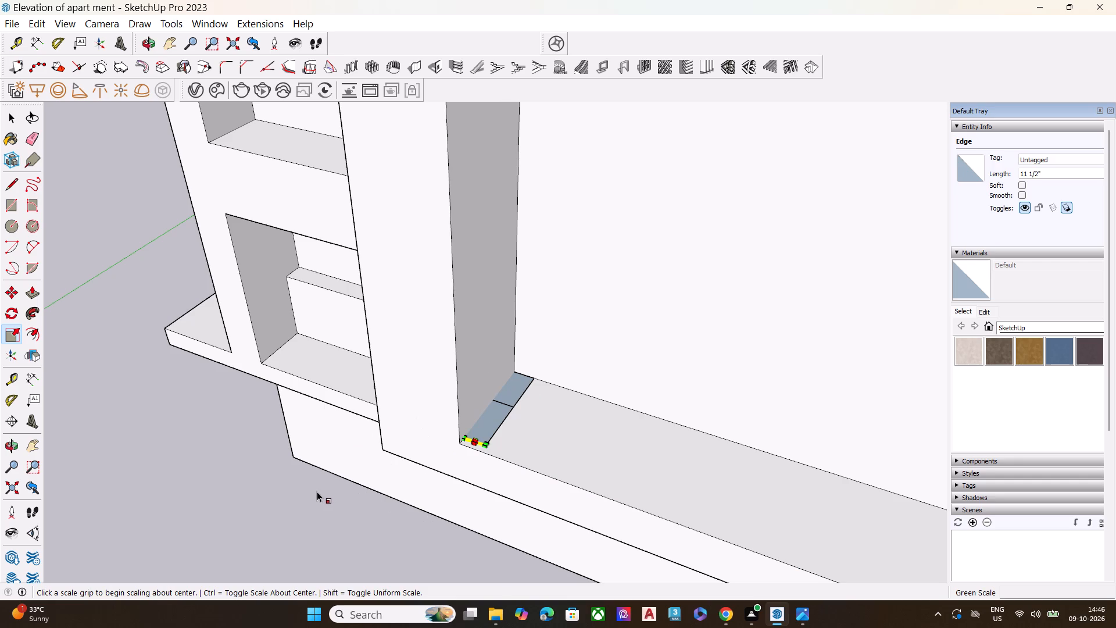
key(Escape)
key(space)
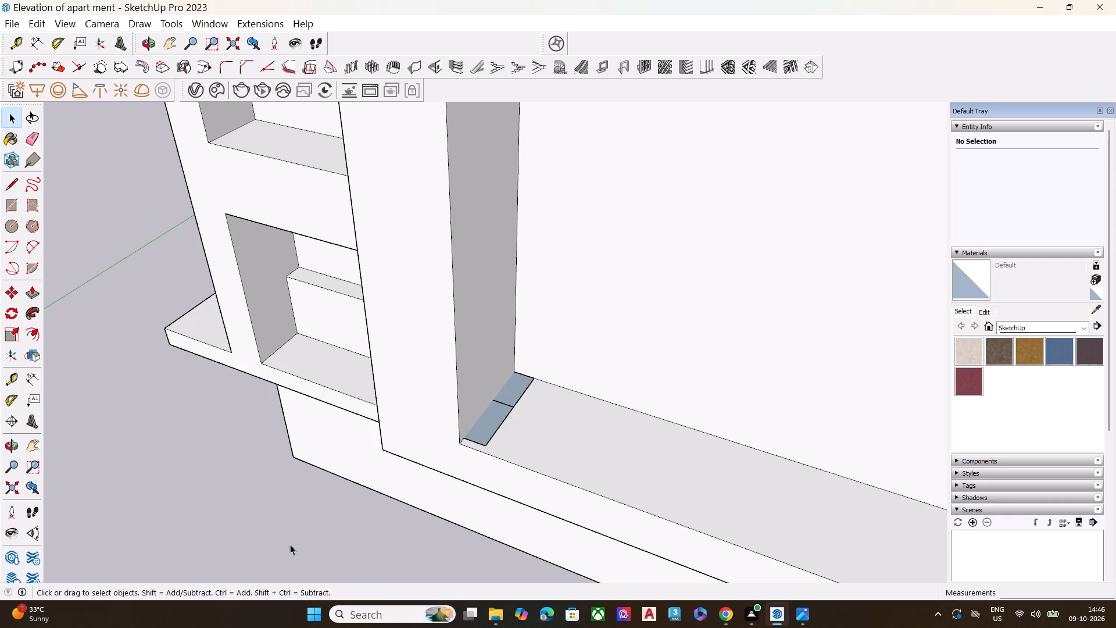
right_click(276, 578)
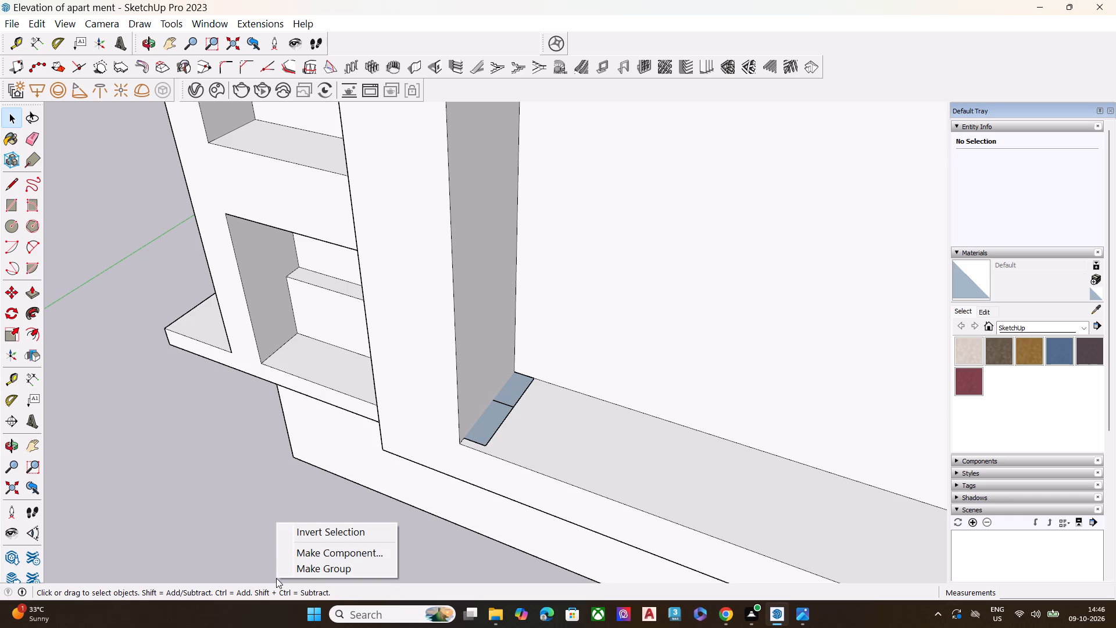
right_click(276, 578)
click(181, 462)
Undo the deletion of the narrow strip face at the inner corner of the large recess's floor.
scroll(548, 401, up, 7)
middle_drag(474, 436, 622, 504)
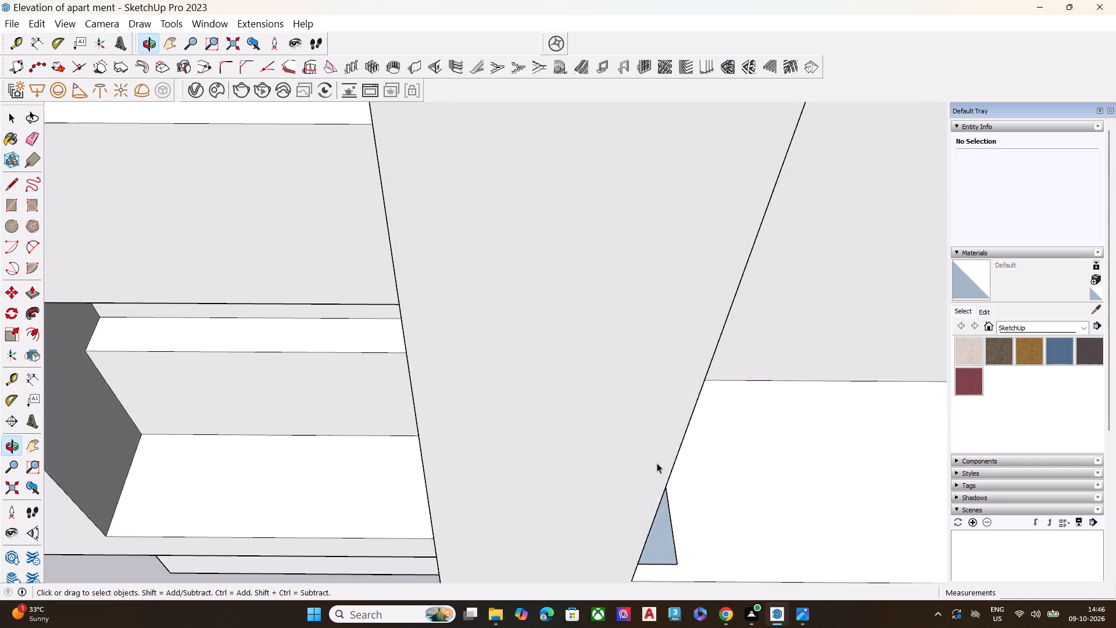
scroll(406, 398, up, 2)
scroll(106, 282, down, 5)
scroll(106, 282, up, 1)
scroll(106, 282, down, 8)
middle_drag(476, 473, 305, 304)
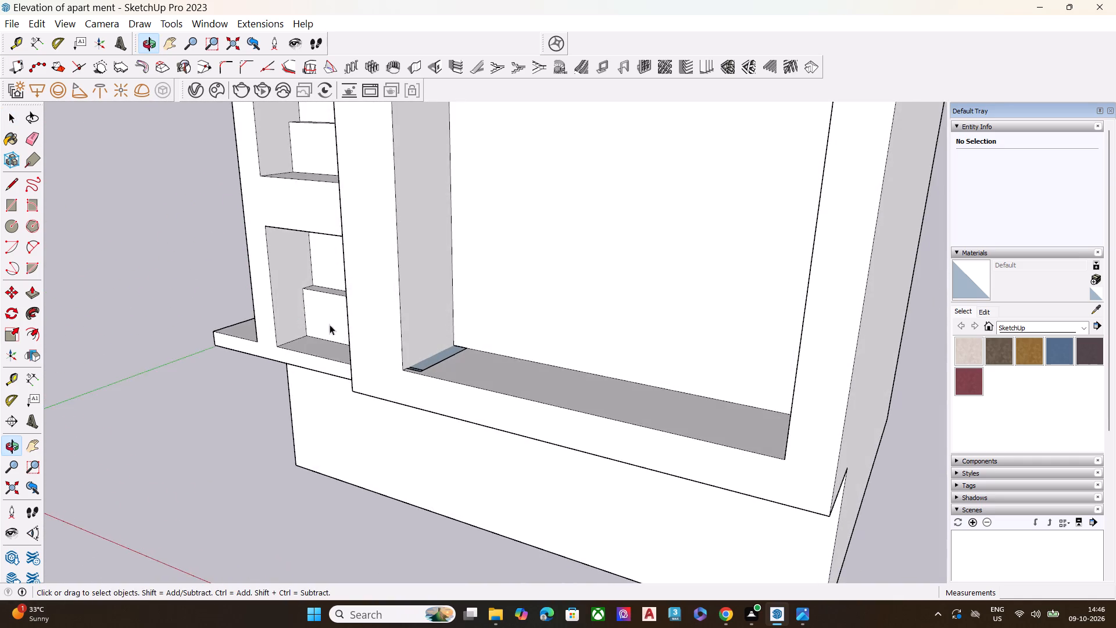
scroll(457, 368, up, 7)
middle_drag(367, 390, 435, 512)
scroll(392, 448, up, 1)
scroll(467, 416, down, 8)
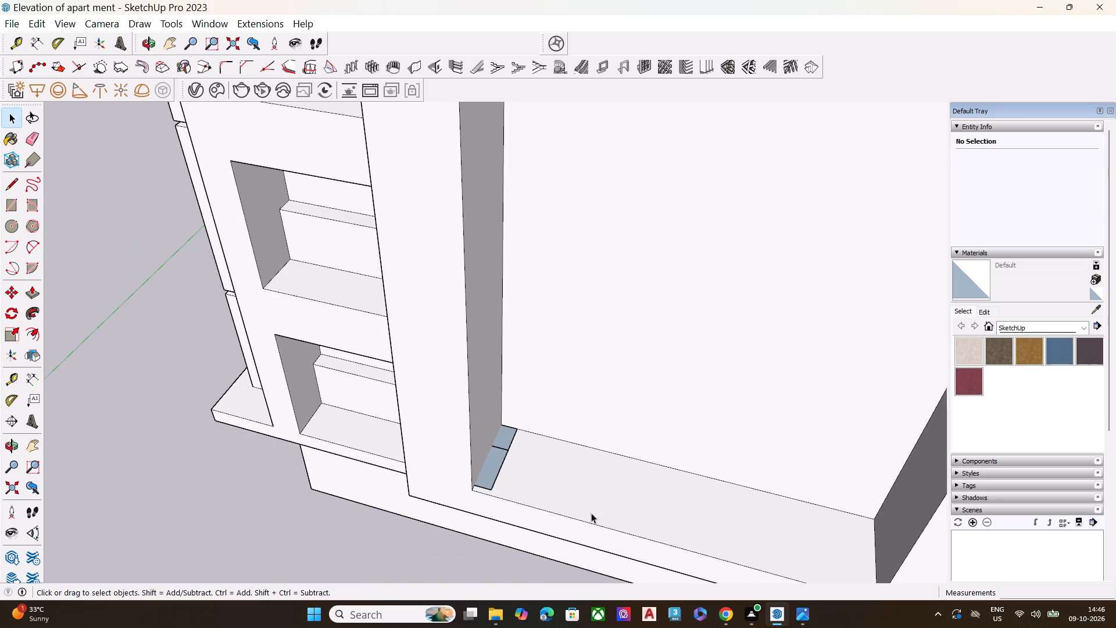
click(611, 455)
click(613, 483)
click(671, 487)
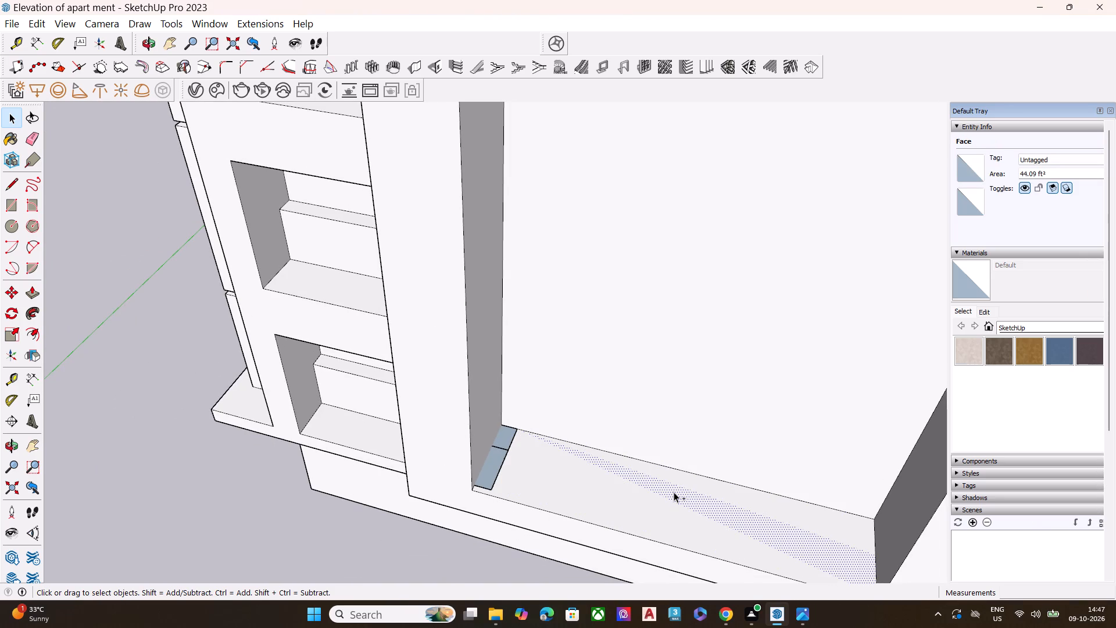
key(ctrl+z)
key(ctrl+z)
Push the underside face of the projecting facade volume upward by 1' with Push/Pull.
scroll(403, 425, down, 4)
middle_drag(490, 491, 518, 414)
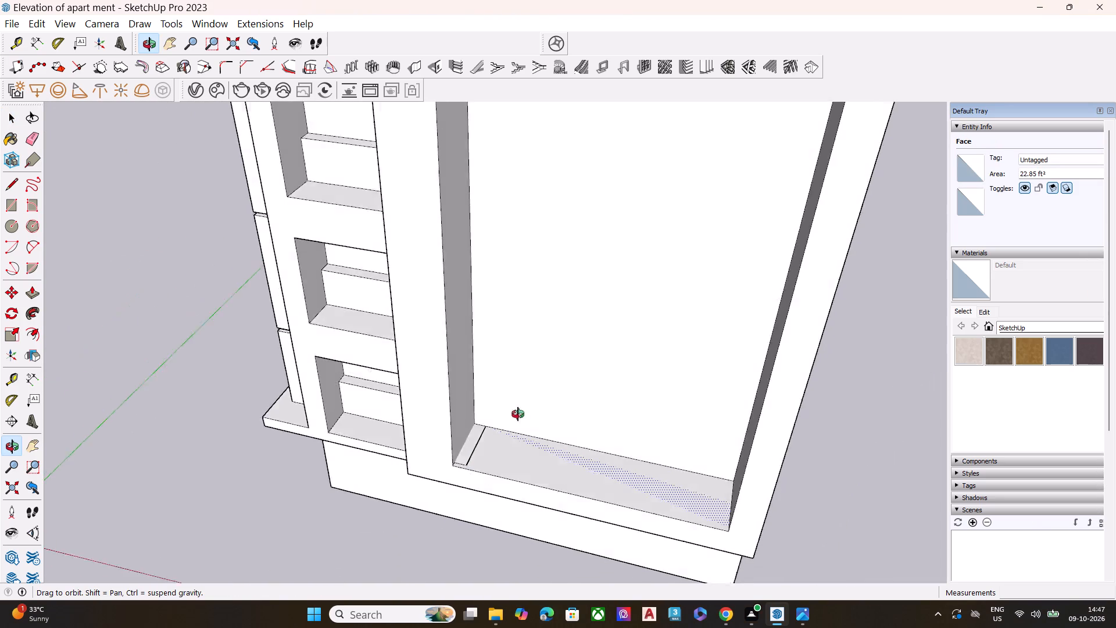
middle_drag(518, 414, 588, 339)
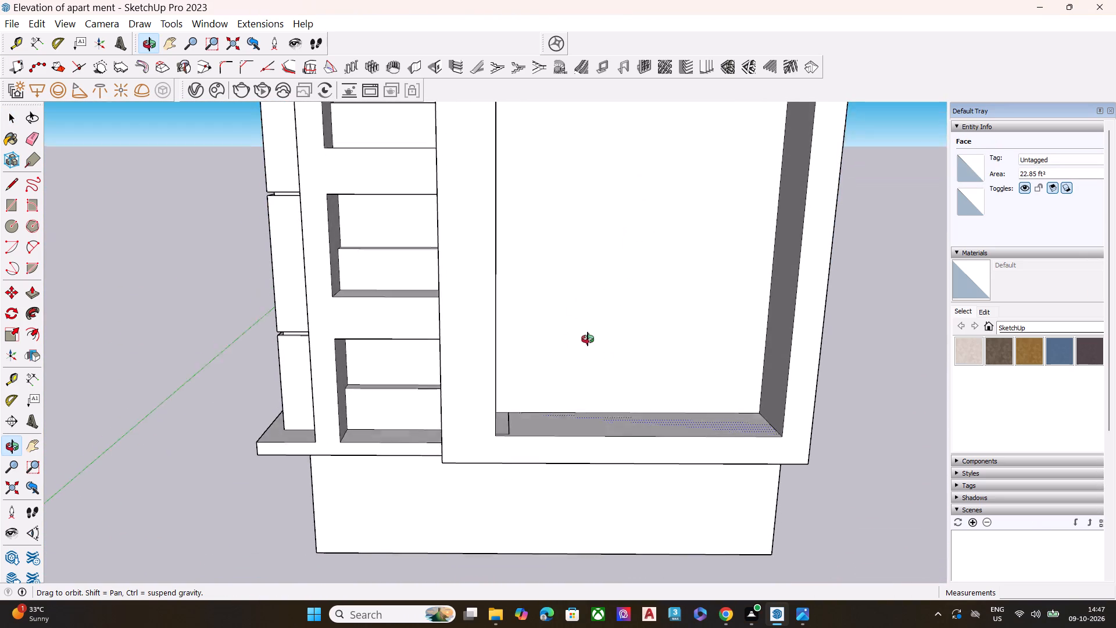
middle_drag(588, 339, 593, 316)
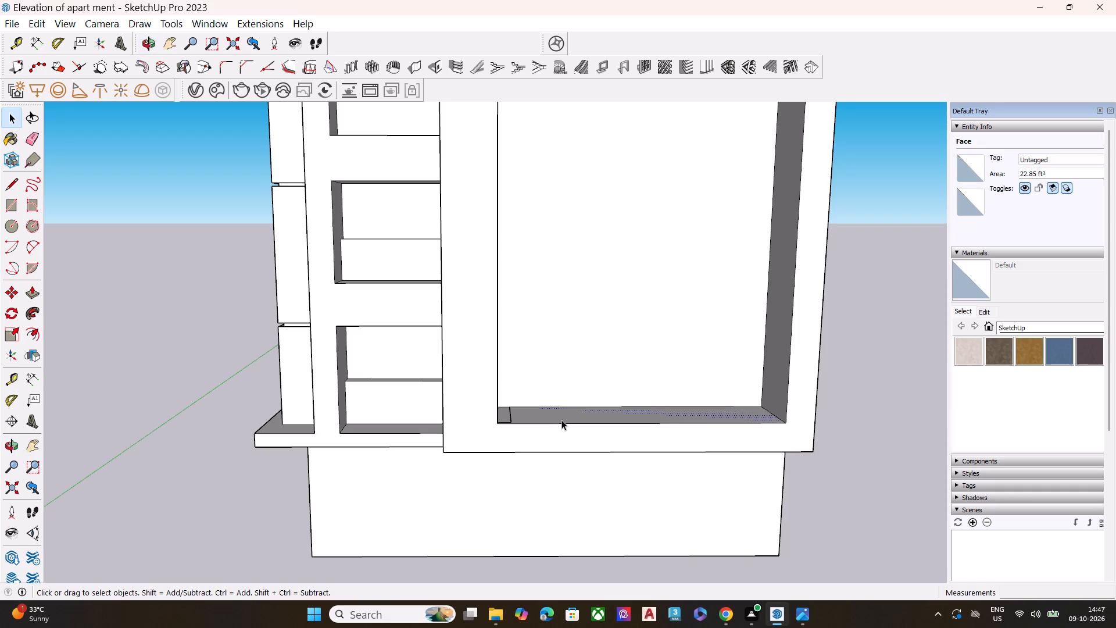
middle_drag(603, 449, 389, 299)
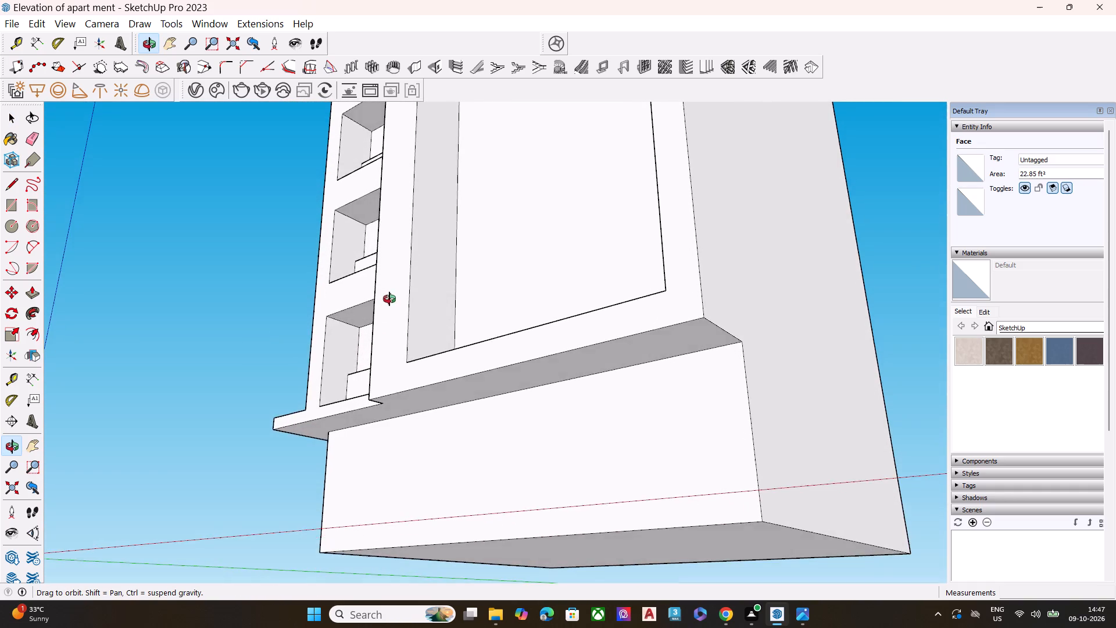
middle_drag(389, 299, 656, 494)
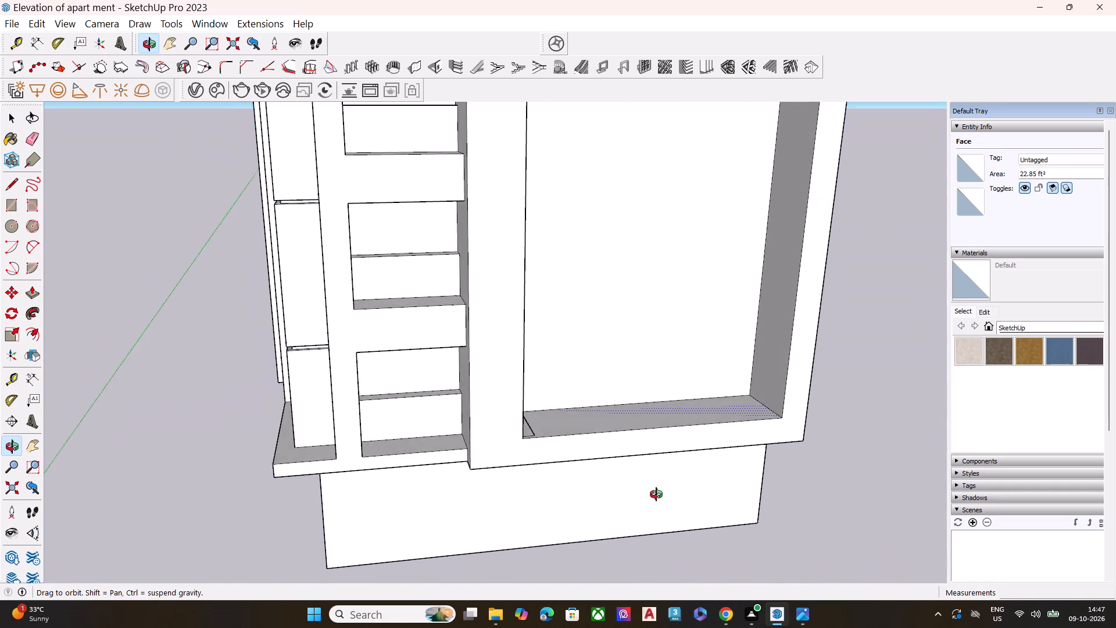
middle_drag(656, 494, 552, 437)
scroll(476, 429, up, 3)
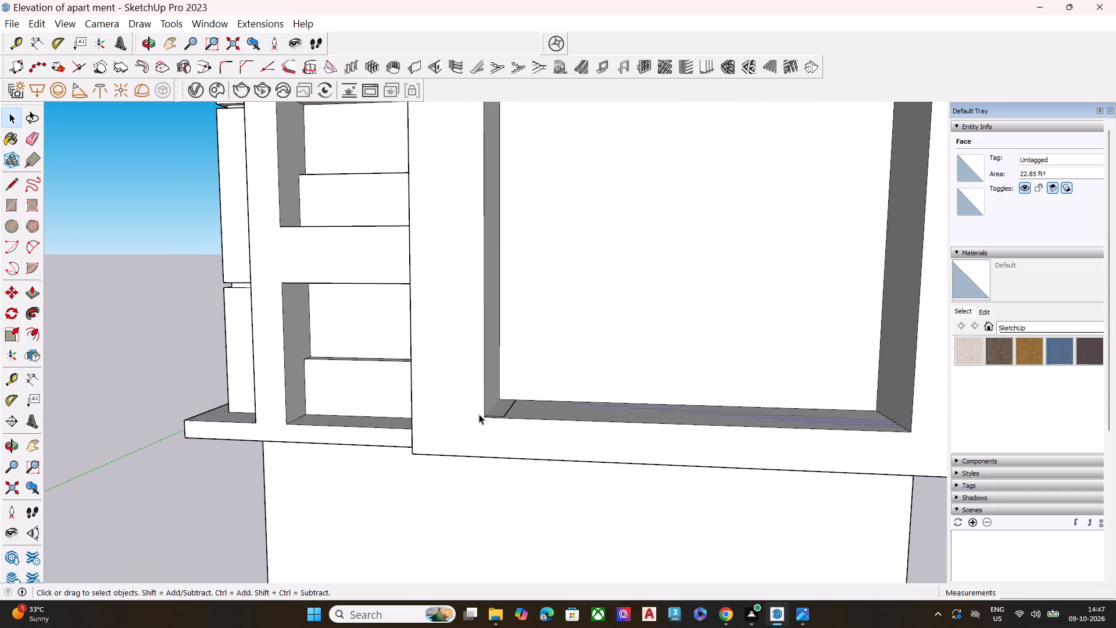
middle_drag(516, 440, 538, 224)
click(539, 324)
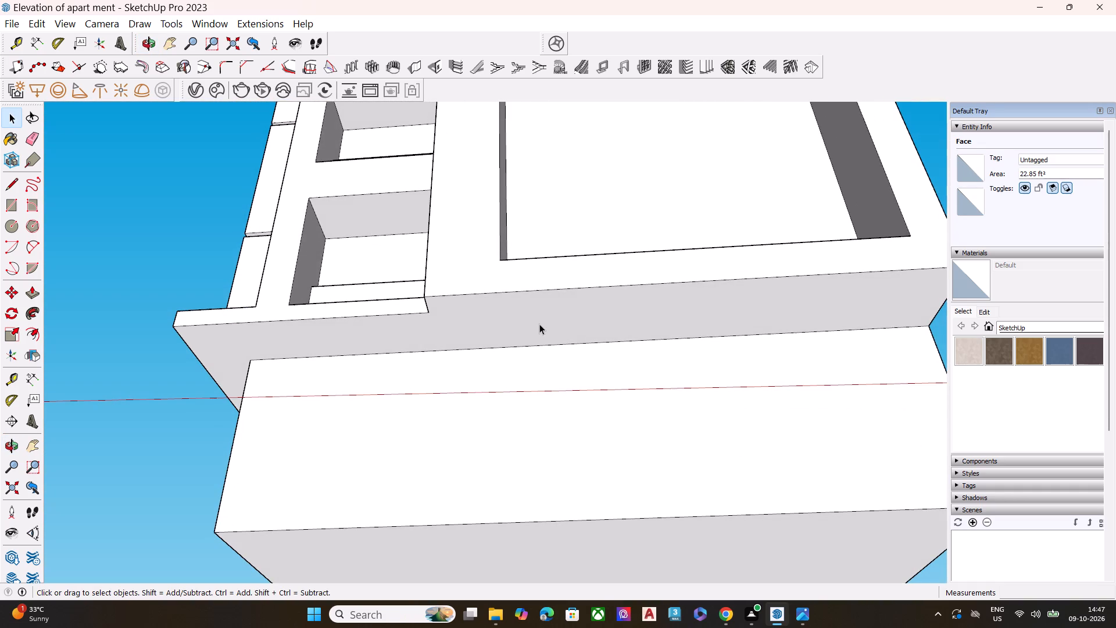
key(p)
click(539, 324)
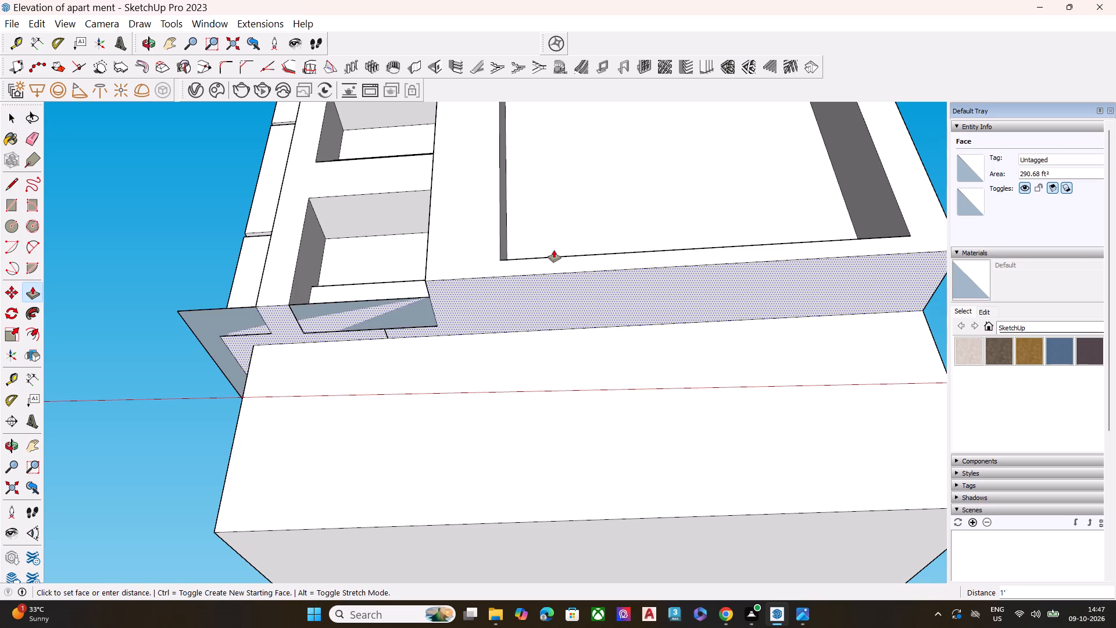
click(554, 250)
Delete both segments of the edge dividing the exposed underside of the recess's floor, near the balcony openings.
middle_drag(532, 272, 527, 404)
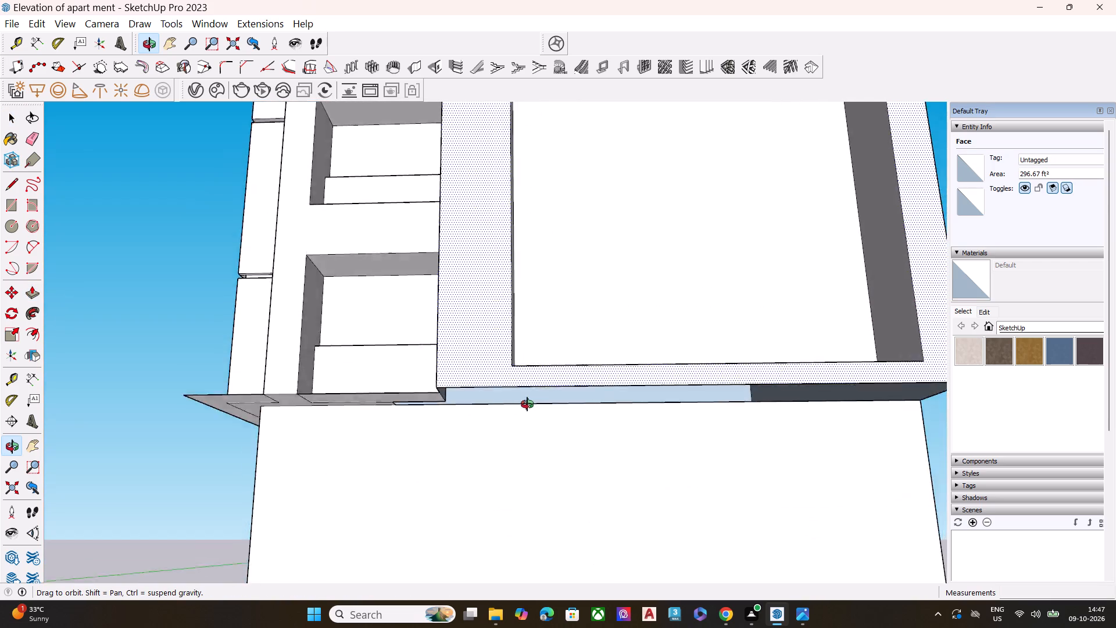
middle_drag(527, 404, 556, 176)
scroll(545, 216, up, 8)
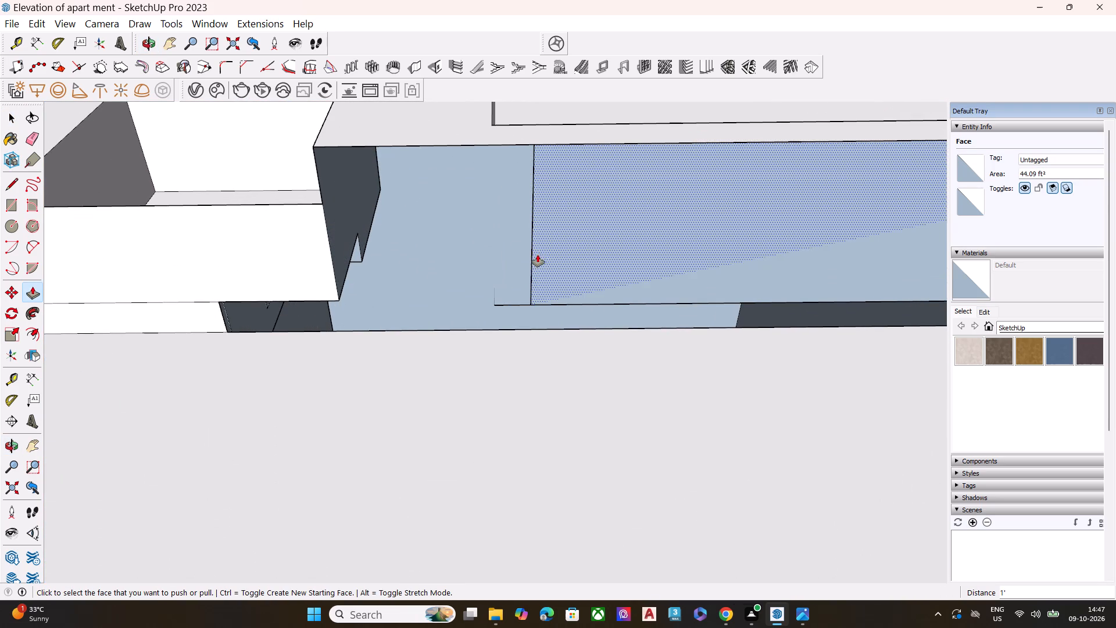
key(space)
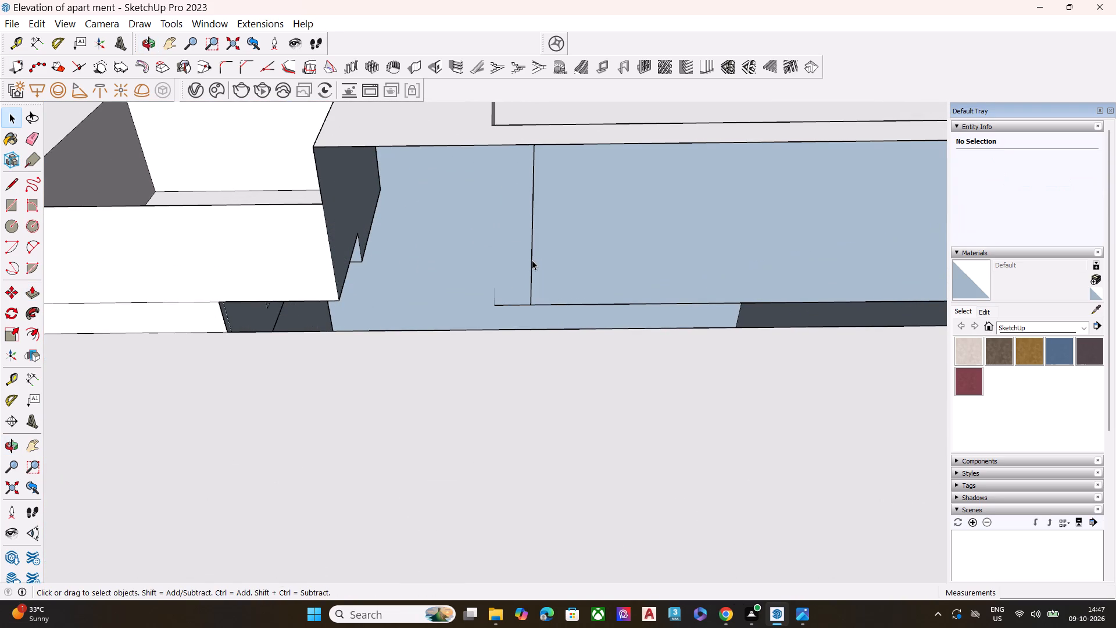
click(532, 260)
key(Delete)
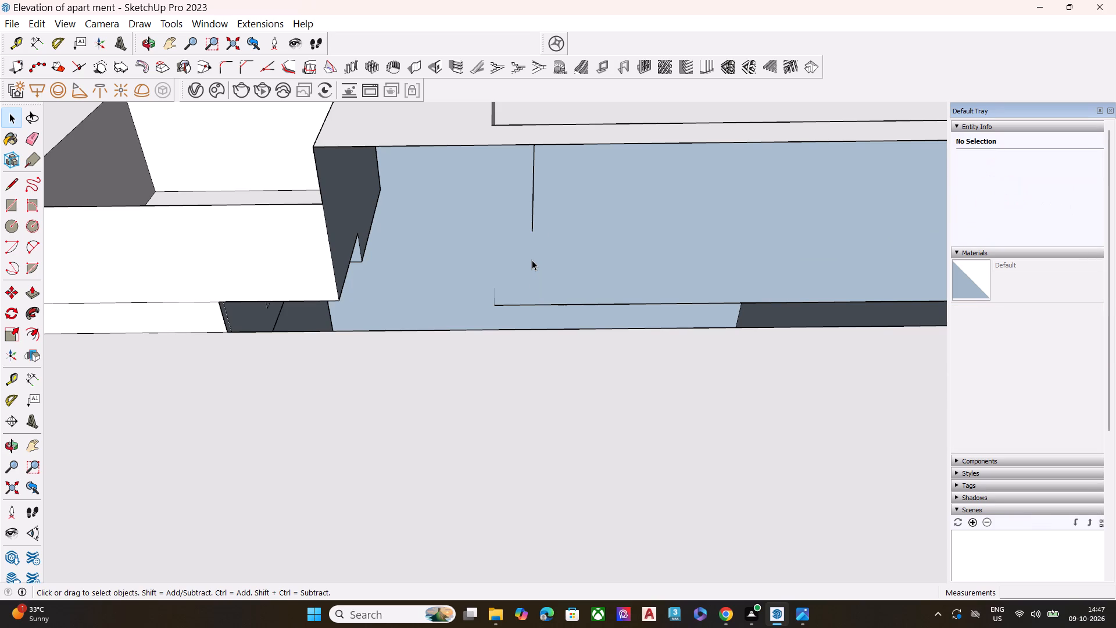
click(532, 191)
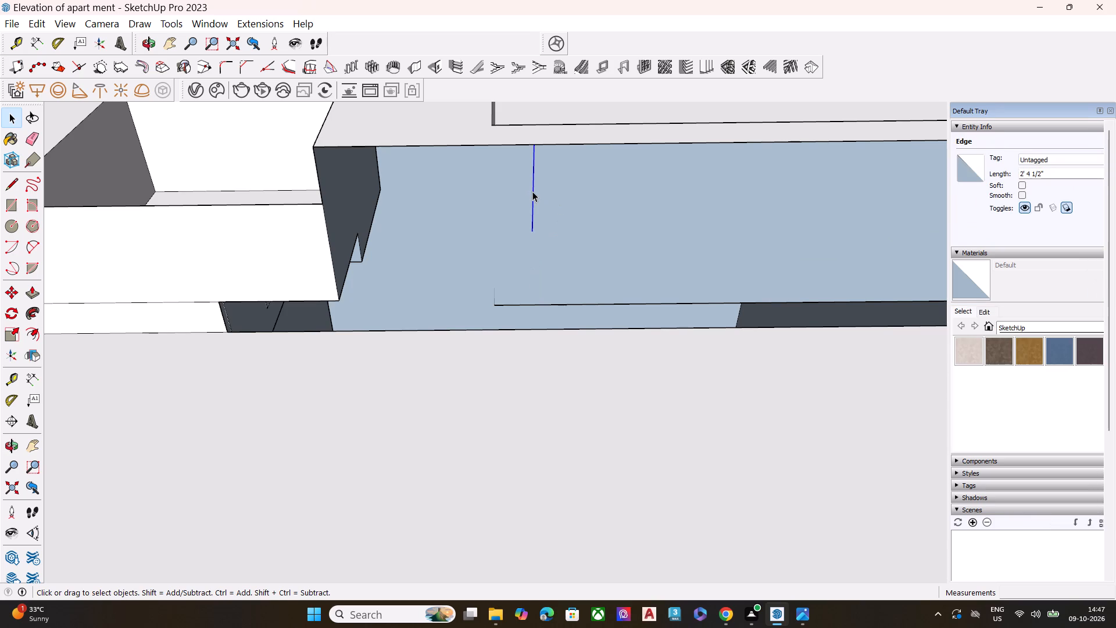
key(Delete)
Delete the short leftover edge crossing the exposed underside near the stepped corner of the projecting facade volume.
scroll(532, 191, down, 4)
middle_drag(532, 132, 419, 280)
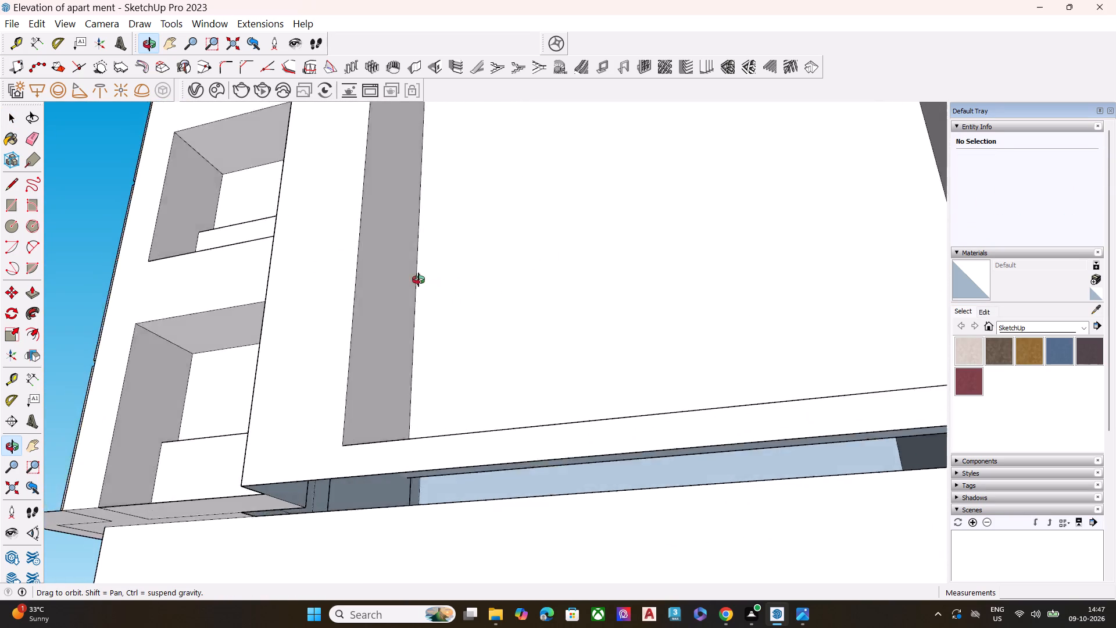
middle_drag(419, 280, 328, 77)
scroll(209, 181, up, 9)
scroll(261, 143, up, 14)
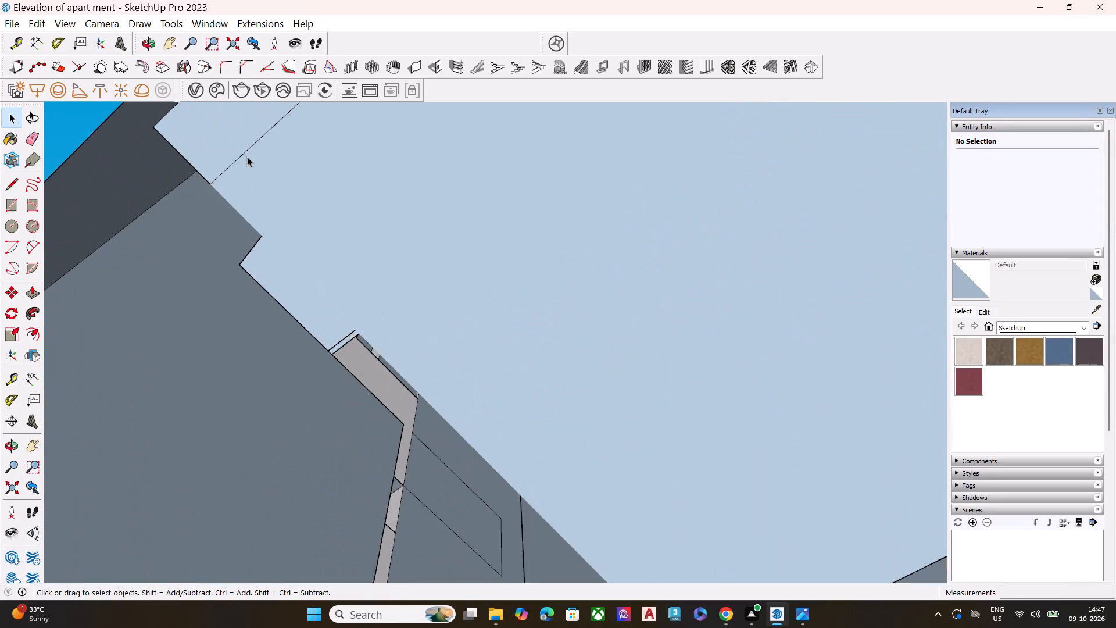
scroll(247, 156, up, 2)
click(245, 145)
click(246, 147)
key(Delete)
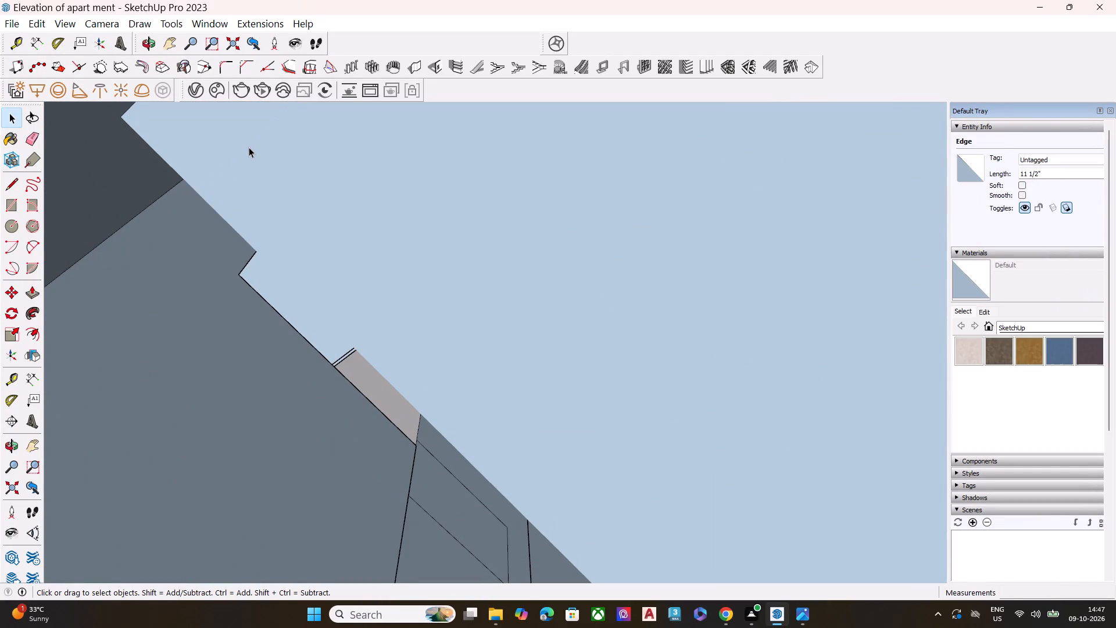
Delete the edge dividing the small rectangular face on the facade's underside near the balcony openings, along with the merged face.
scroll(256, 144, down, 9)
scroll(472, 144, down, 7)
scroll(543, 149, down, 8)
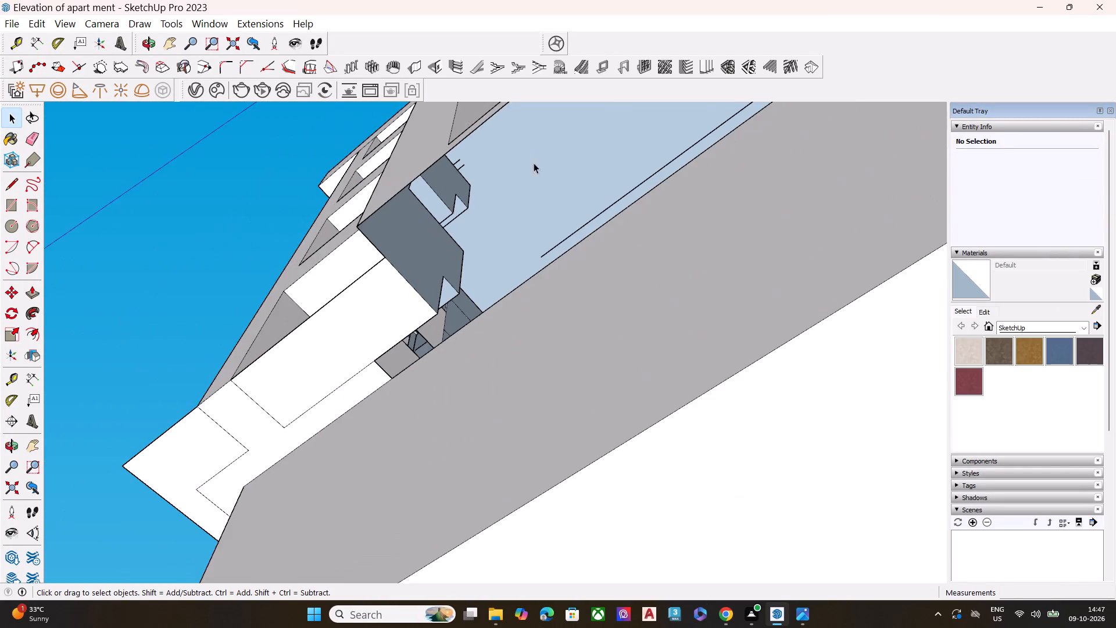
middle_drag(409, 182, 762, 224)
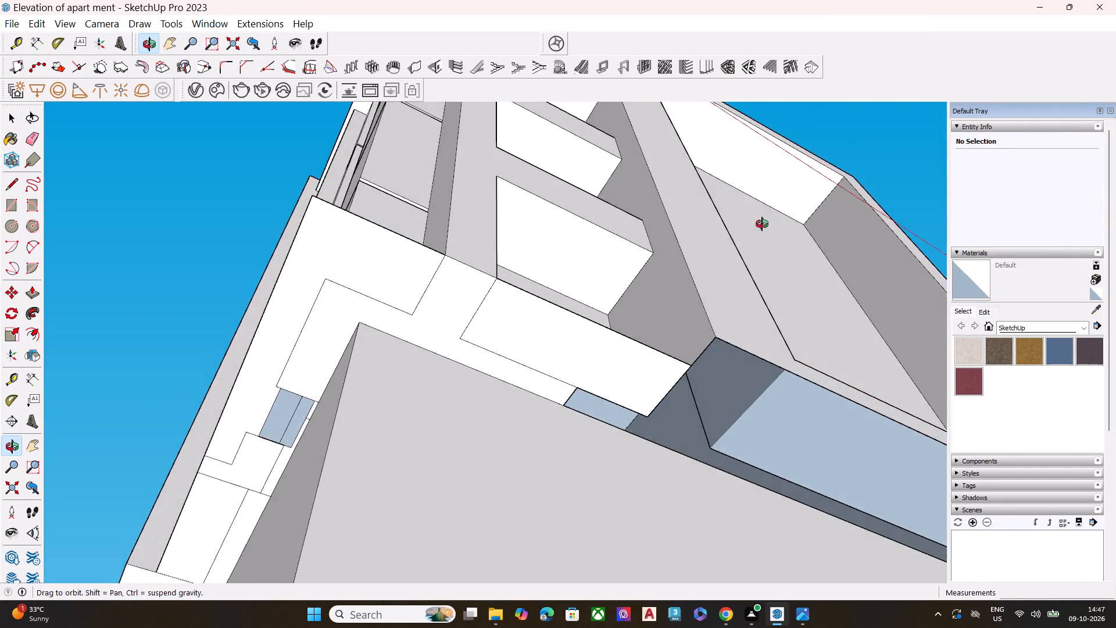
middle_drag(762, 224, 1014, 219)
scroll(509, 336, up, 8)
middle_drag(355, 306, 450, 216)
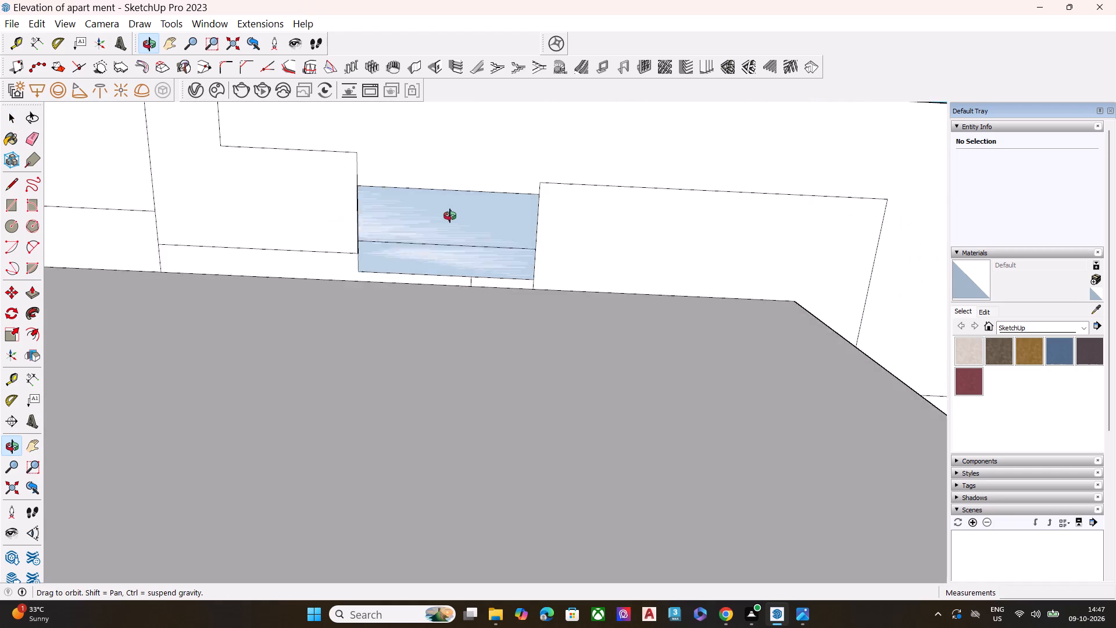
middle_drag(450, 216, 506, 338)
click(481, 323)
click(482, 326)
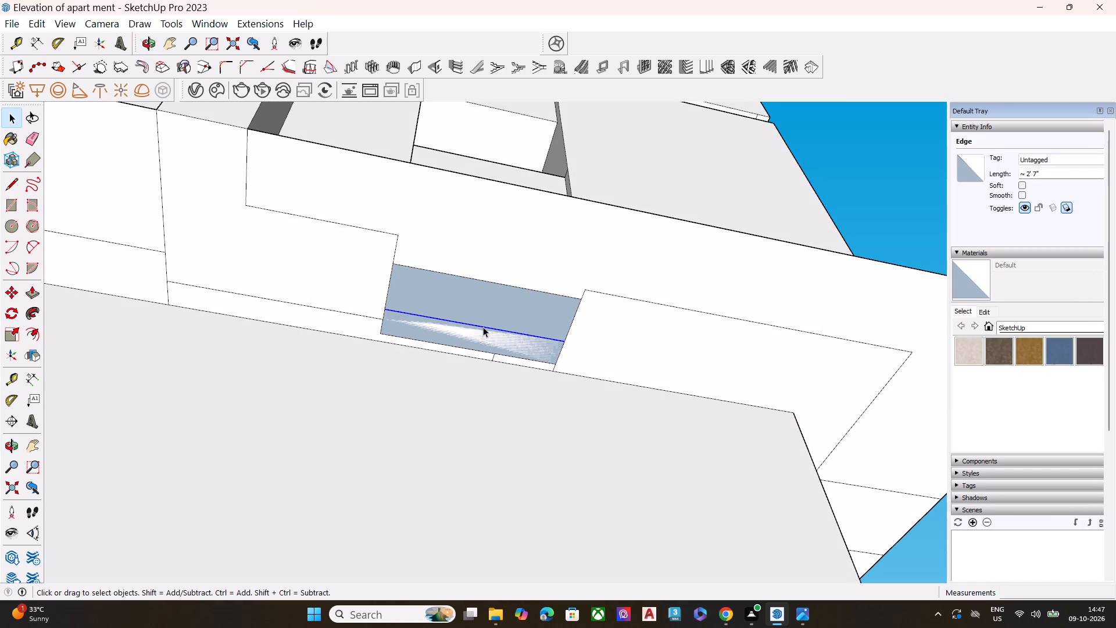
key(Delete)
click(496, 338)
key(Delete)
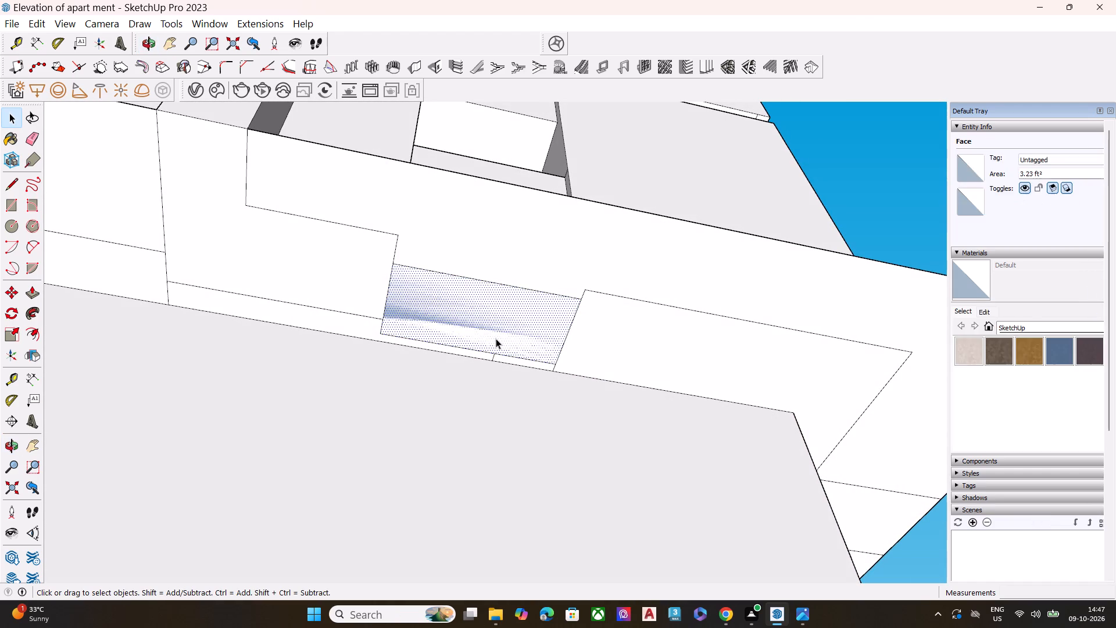
Undo the recent edge and face deletions on the underside and the Push/Pull of the projecting volume's underside.
middle_drag(468, 215, 253, 326)
scroll(324, 403, up, 1)
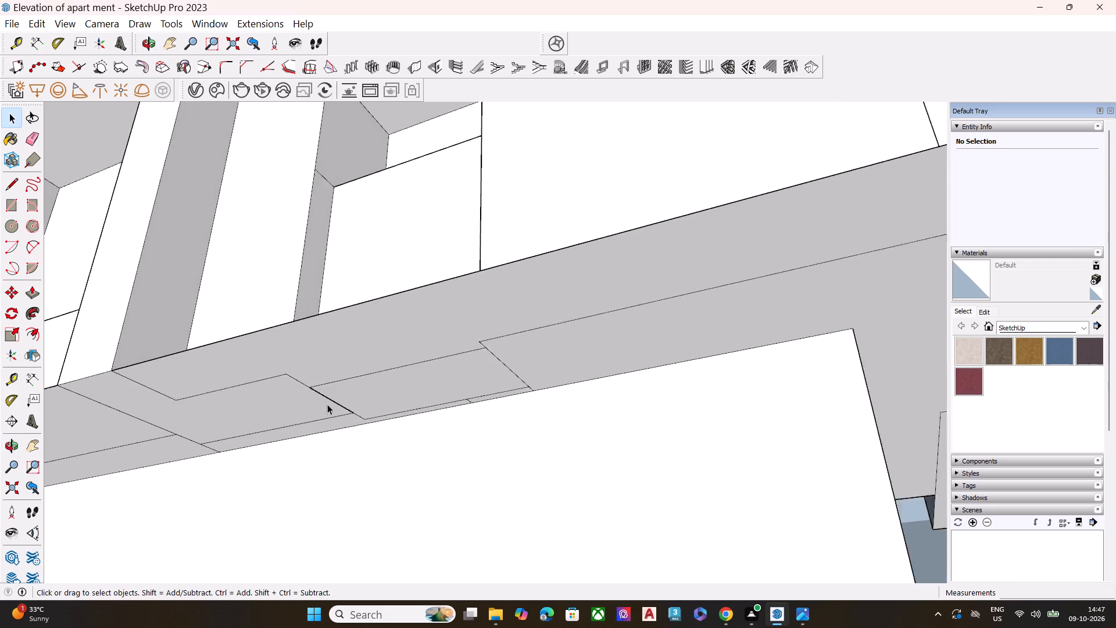
scroll(327, 404, up, 2)
middle_drag(456, 296, 524, 542)
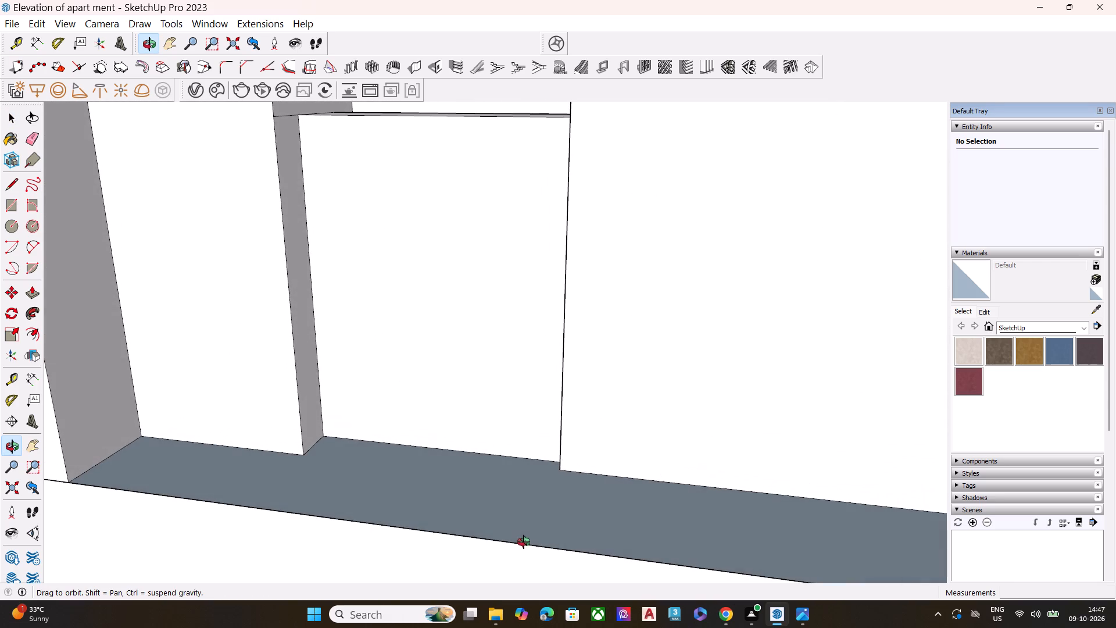
middle_drag(524, 542, 471, 494)
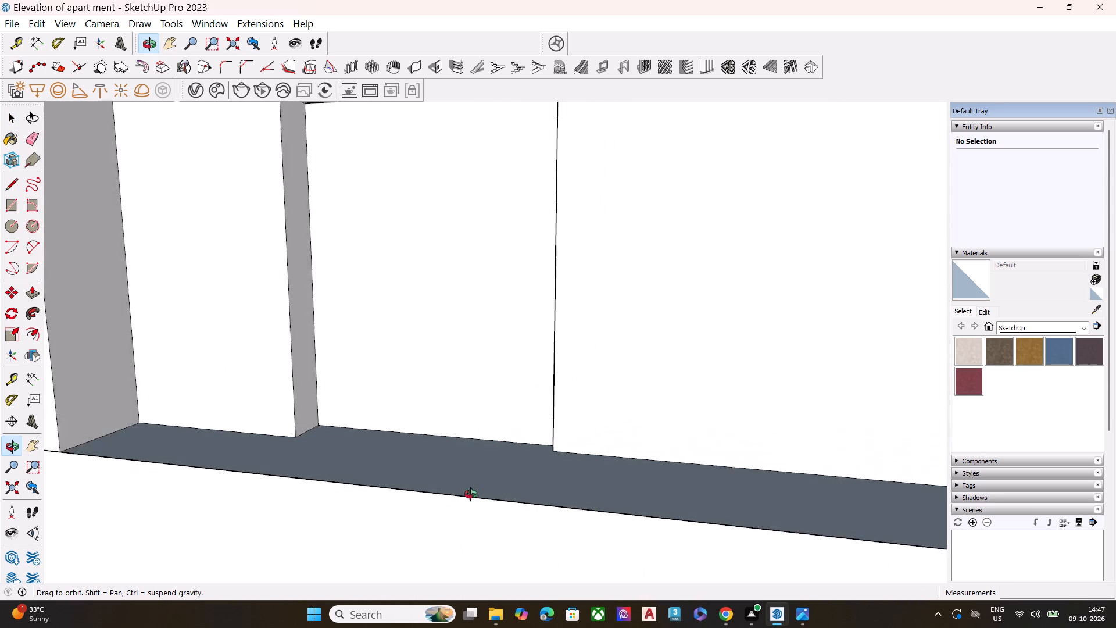
middle_drag(471, 494, 290, 428)
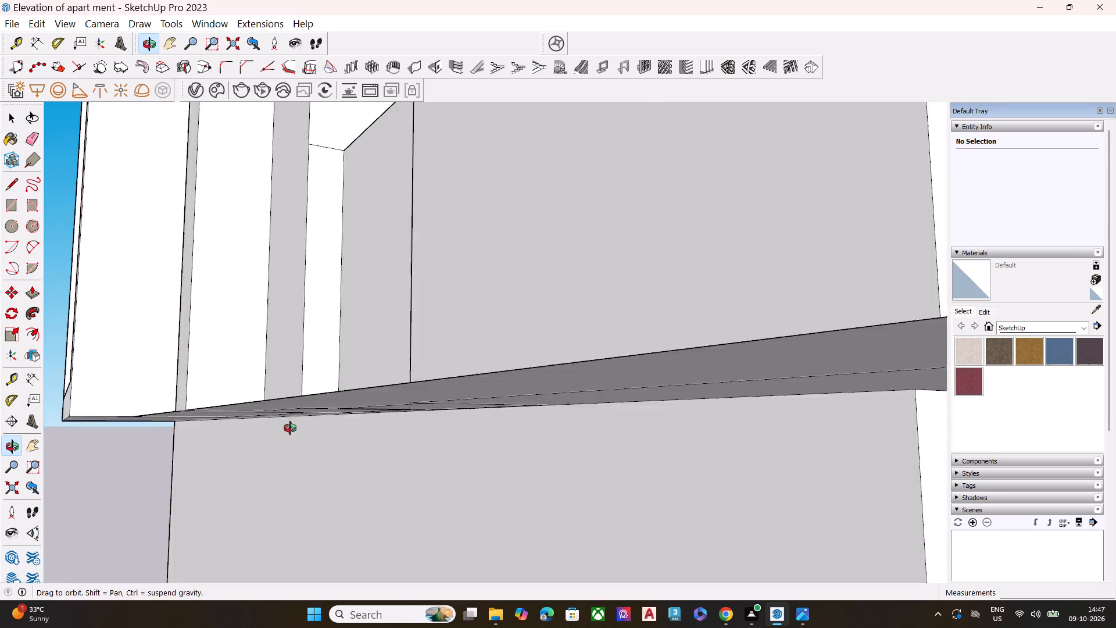
middle_drag(290, 428, 291, 428)
key(ctrl+z)
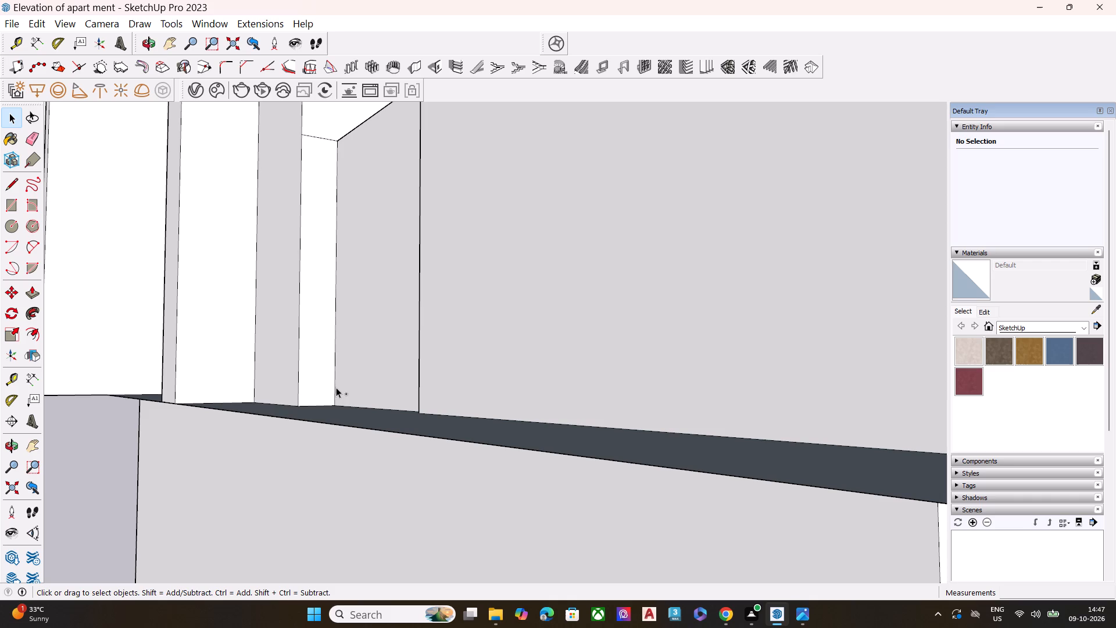
key(ctrl+z)
key(ctrl+z)
key(ctrl+z)
key(ctrl+z)
key(ctrl+z)
key(ctrl+z)
key(ctrl+z)
Examine the facade from several sides and the strip outline at the inner corner of the large recess's floor.
ctrl+scroll(339, 383, down, 13)
scroll(375, 378, up, 2)
scroll(379, 379, down, 2)
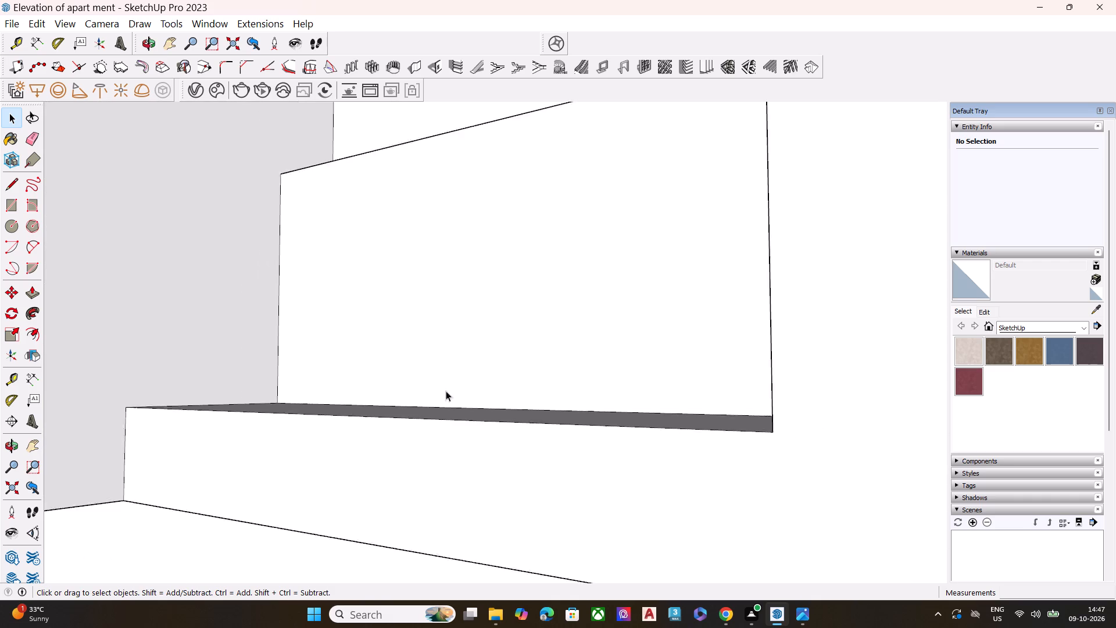
scroll(446, 391, down, 10)
middle_drag(364, 359, 359, 591)
scroll(350, 437, down, 9)
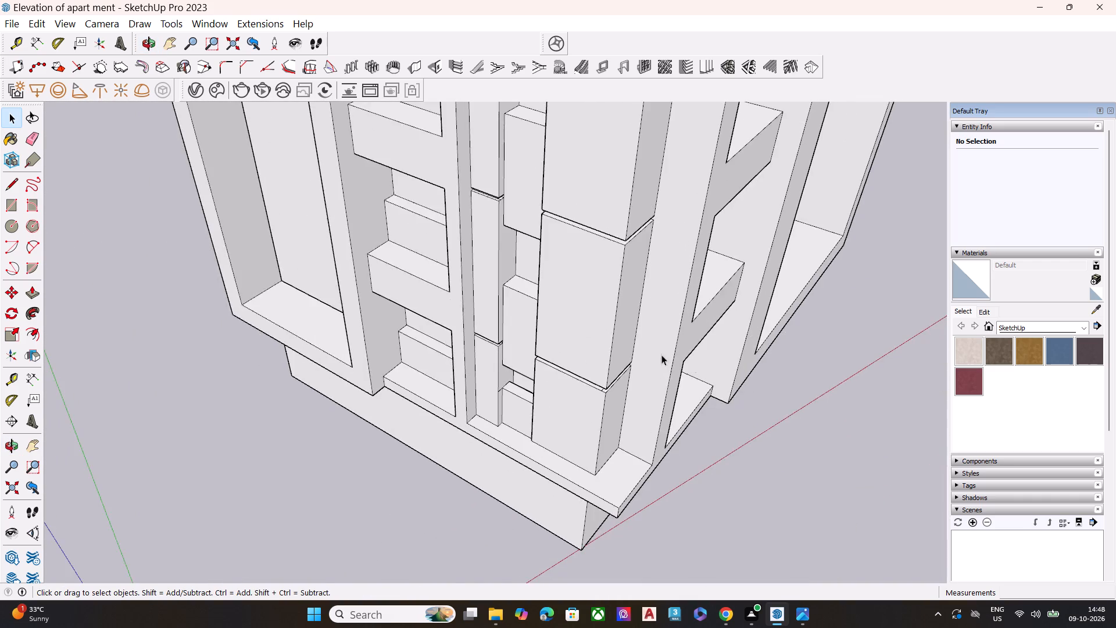
scroll(661, 355, down, 5)
scroll(734, 384, up, 1)
middle_drag(727, 383, 324, 334)
scroll(425, 348, down, 8)
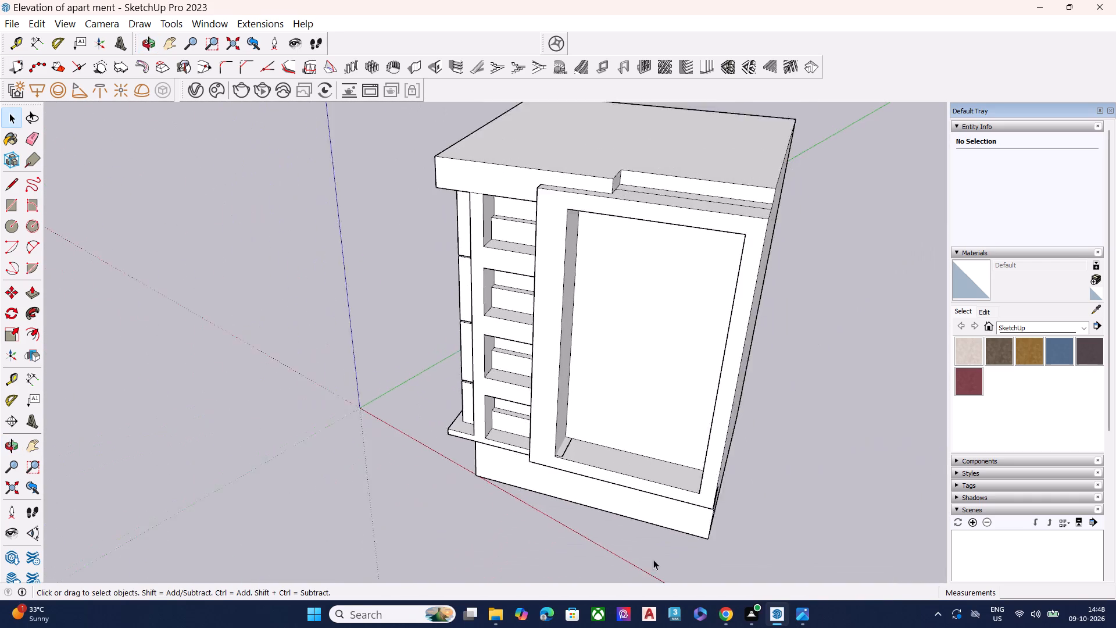
scroll(652, 562, up, 9)
scroll(688, 274, up, 8)
scroll(440, 458, up, 9)
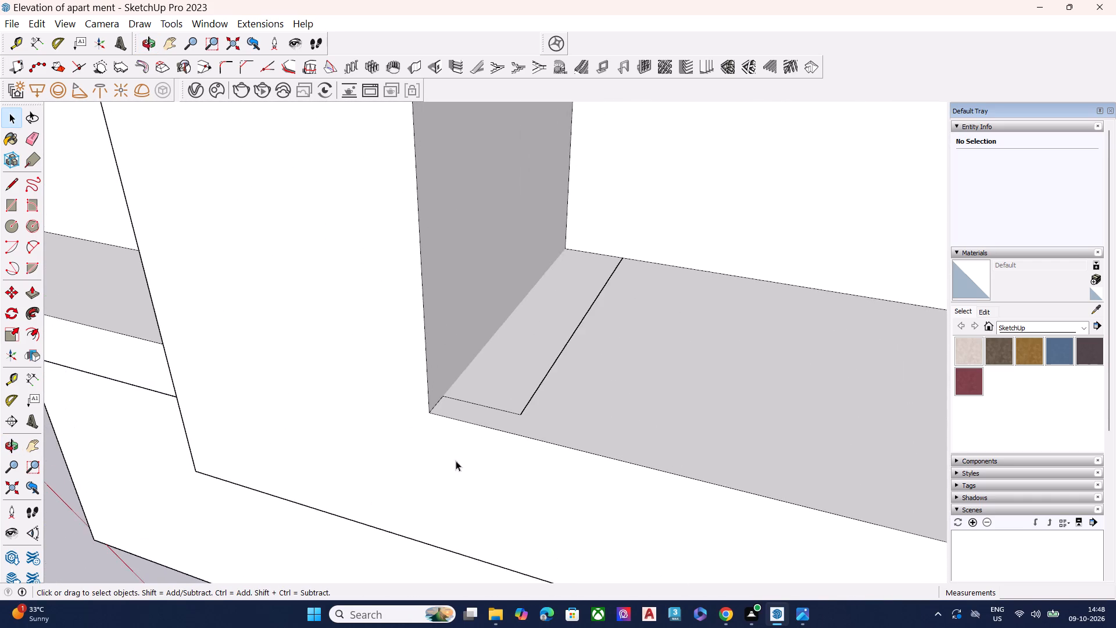
scroll(507, 445, up, 12)
scroll(422, 411, up, 13)
middle_drag(444, 401, 444, 396)
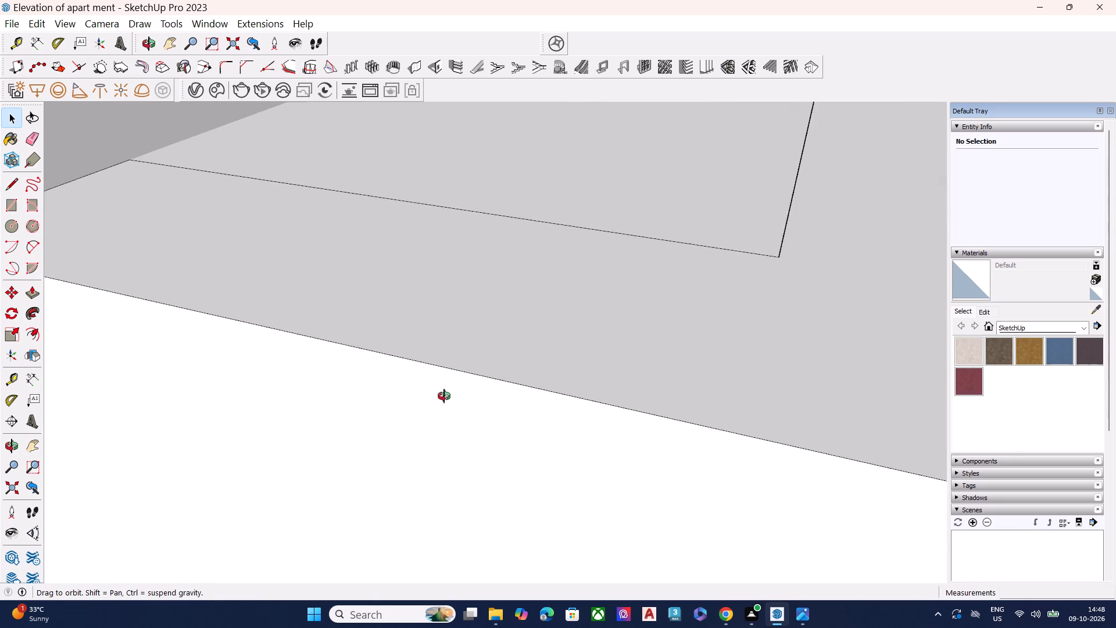
middle_drag(444, 396, 543, 143)
scroll(513, 234, up, 4)
scroll(527, 159, down, 1)
scroll(362, 202, up, 7)
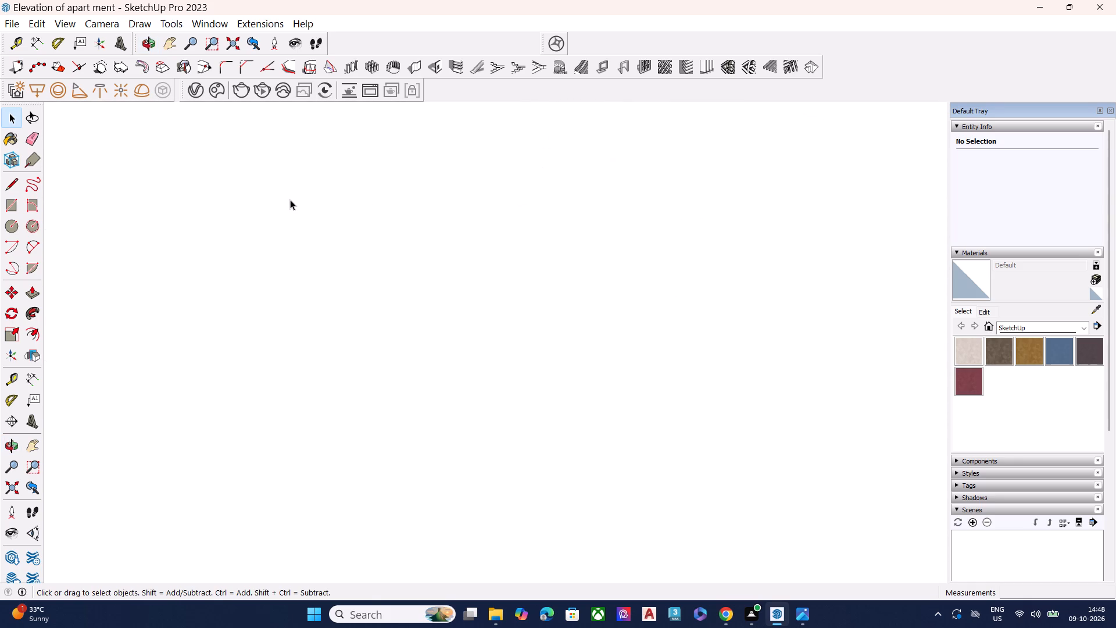
scroll(290, 199, up, 4)
scroll(290, 199, down, 2)
scroll(290, 199, up, 12)
scroll(290, 199, down, 1)
scroll(290, 199, up, 20)
scroll(290, 199, up, 1)
scroll(290, 199, down, 4)
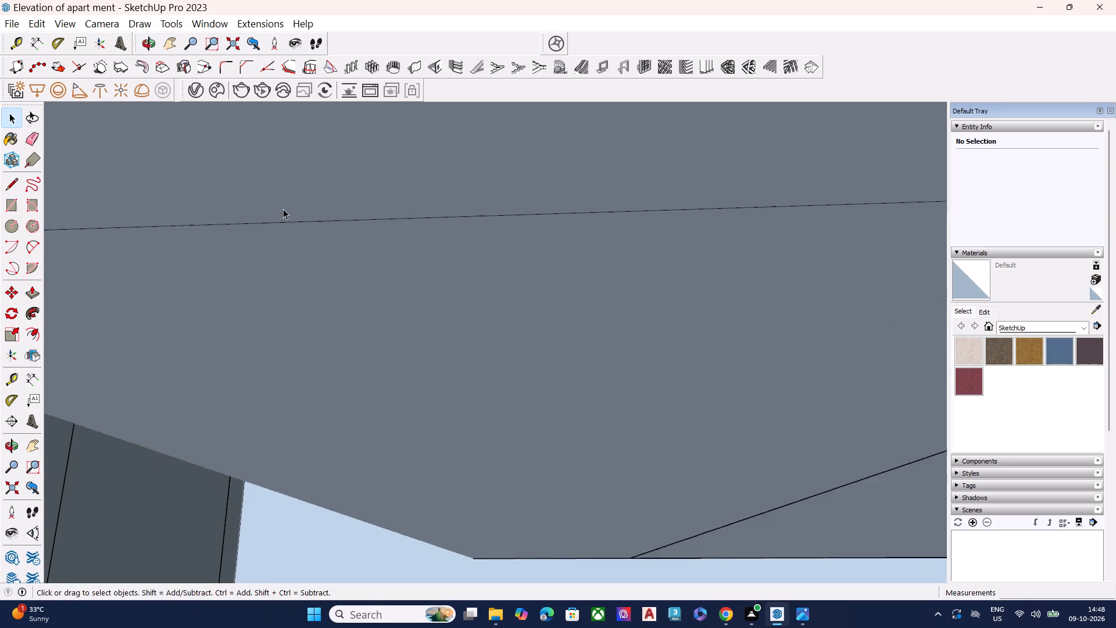
scroll(283, 209, down, 4)
Delete the short edge of the strip outline at the inner corner of the large recess's floor, from its underside.
middle_drag(525, 216, 81, 285)
scroll(334, 258, down, 9)
middle_drag(477, 280, 441, 300)
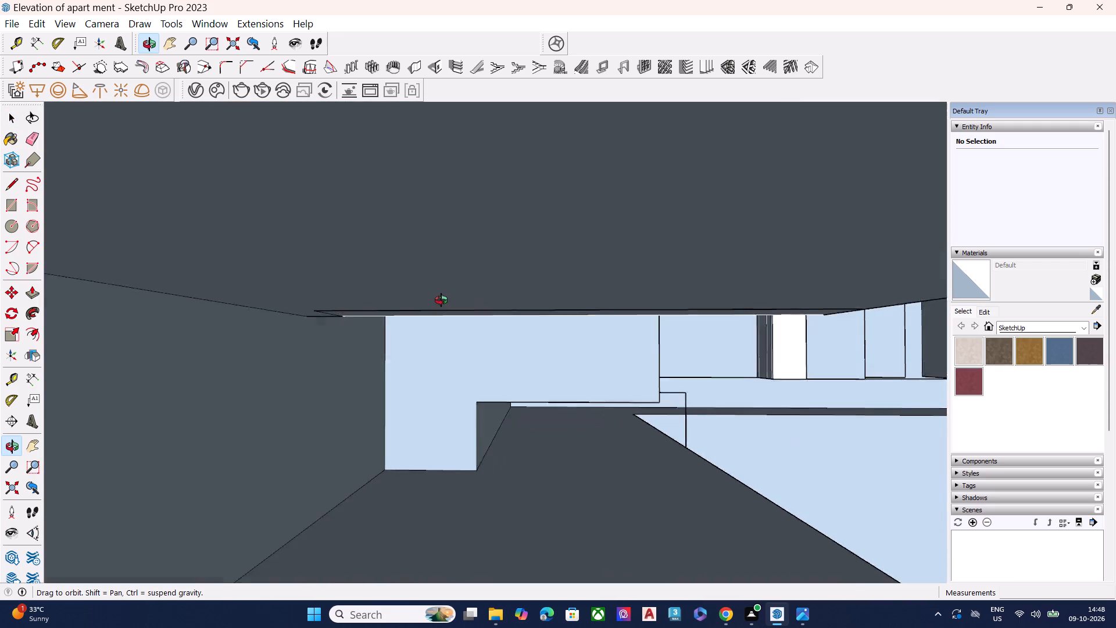
middle_drag(441, 300, 404, 283)
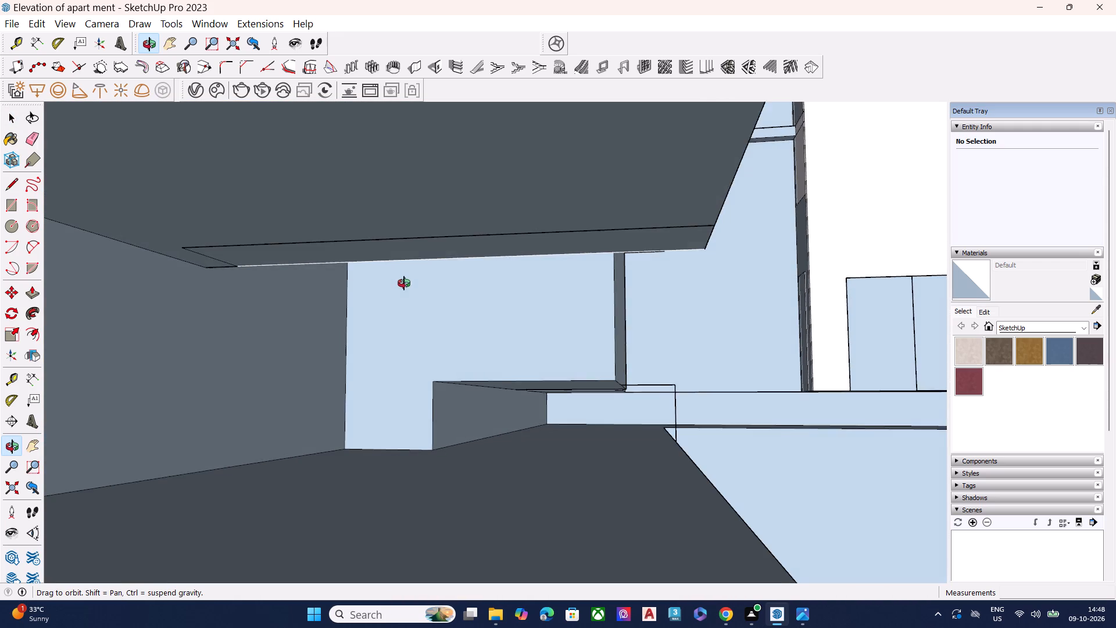
middle_drag(404, 283, 405, 281)
middle_drag(403, 252, 409, 227)
scroll(409, 227, up, 10)
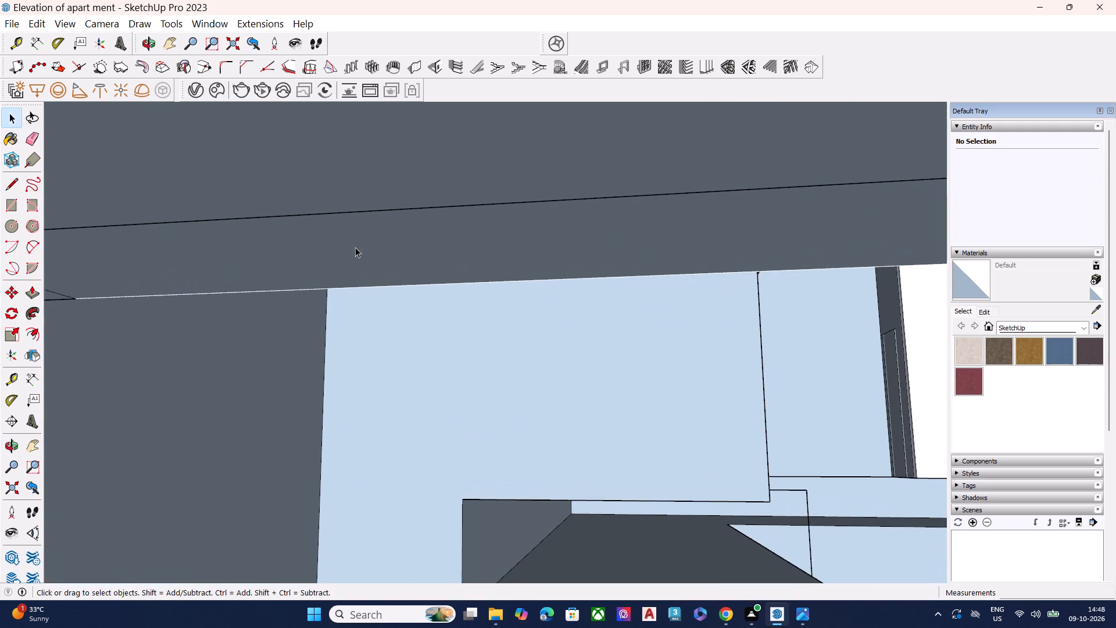
scroll(355, 247, up, 1)
middle_drag(356, 231, 219, 137)
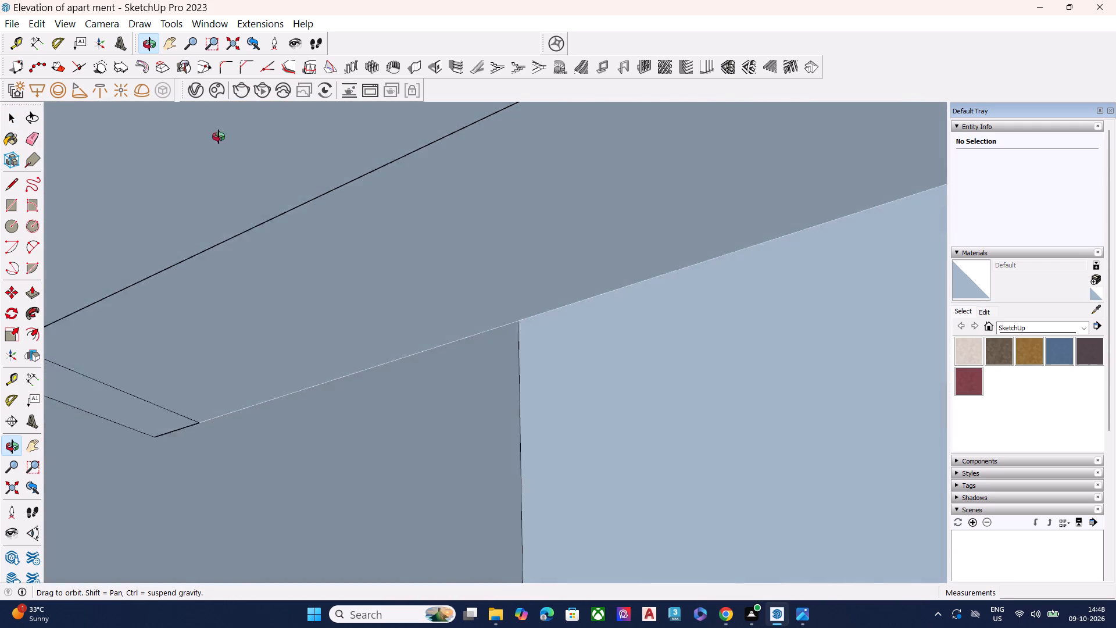
middle_drag(219, 137, 53, 123)
middle_drag(468, 358, 292, 340)
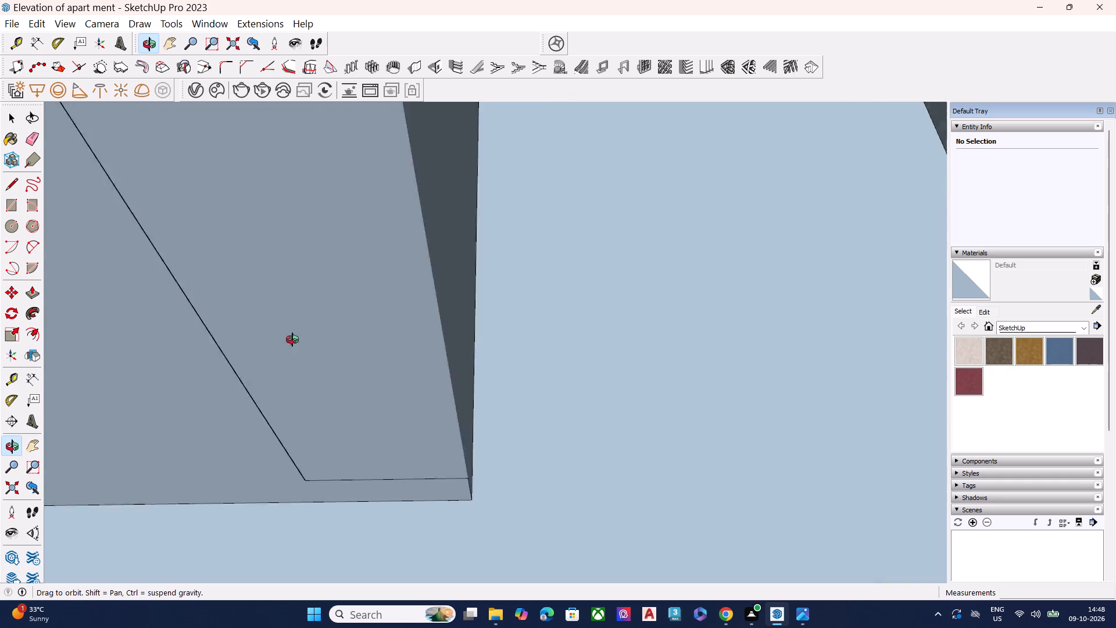
middle_drag(292, 340, 316, 325)
scroll(438, 501, up, 9)
click(498, 462)
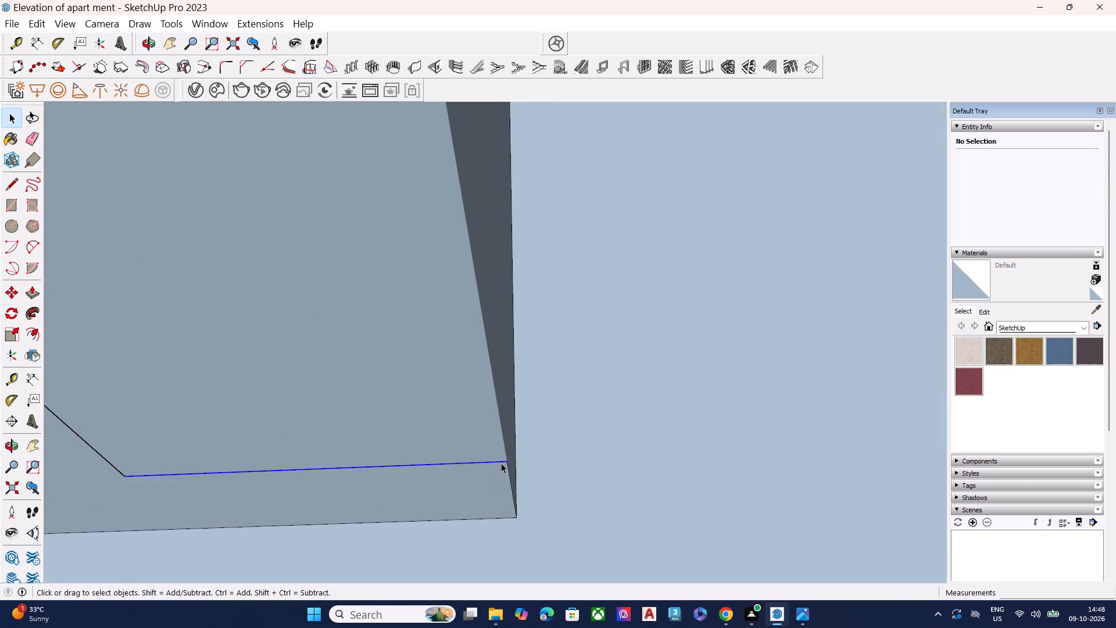
key(Delete)
Delete the remaining long edge of the strip outline on the underside of the large recess's floor.
scroll(355, 465, down, 1)
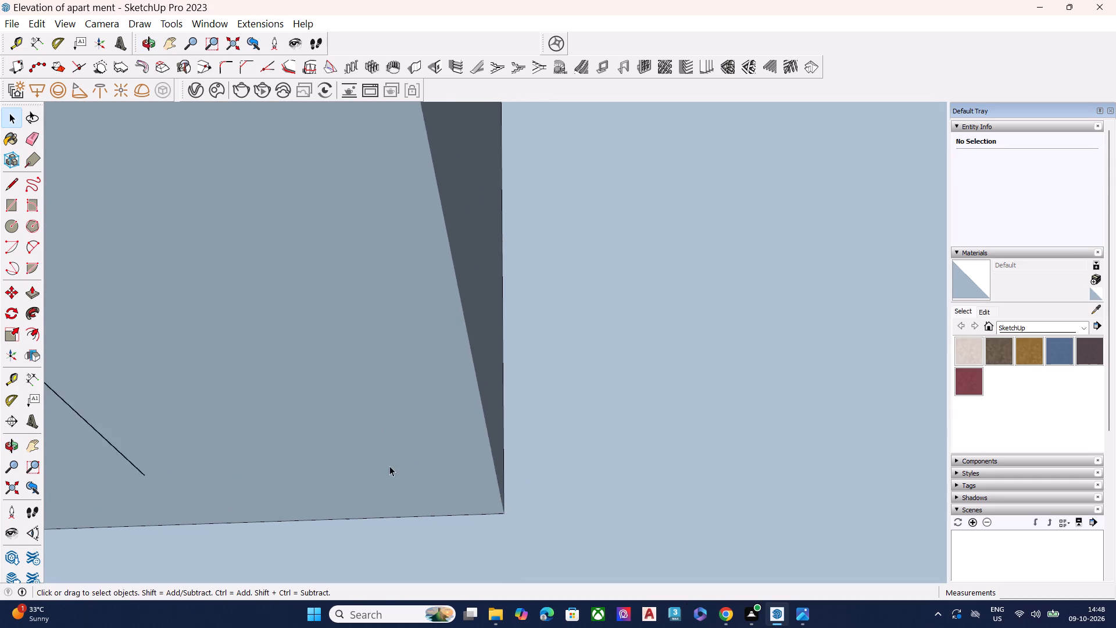
scroll(389, 466, down, 2)
middle_drag(164, 435, 538, 484)
scroll(417, 446, down, 3)
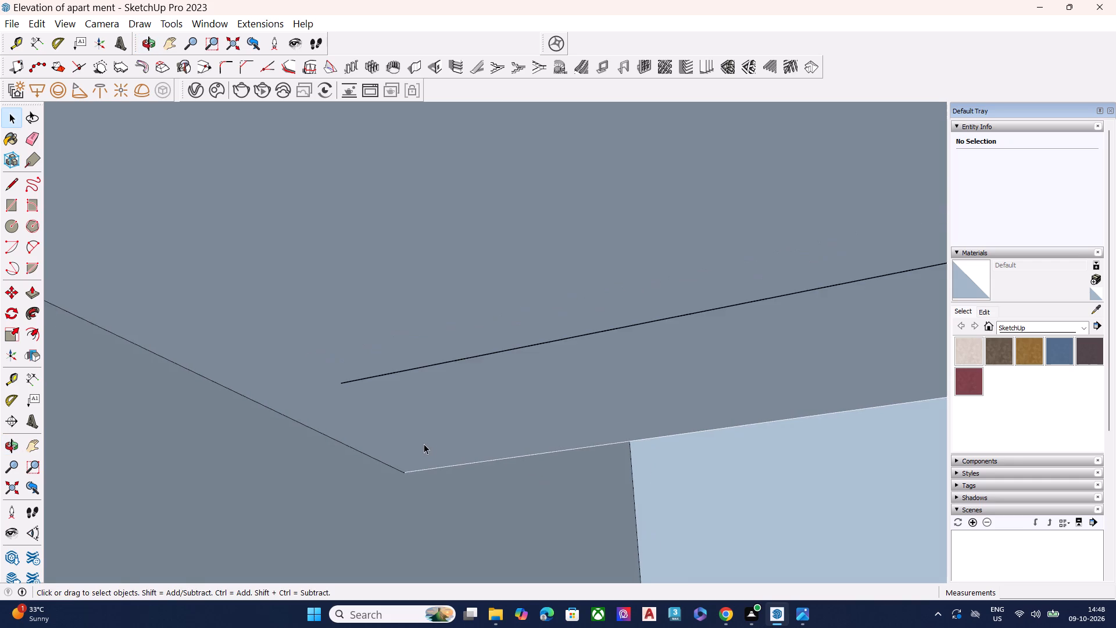
middle_drag(323, 468, 542, 627)
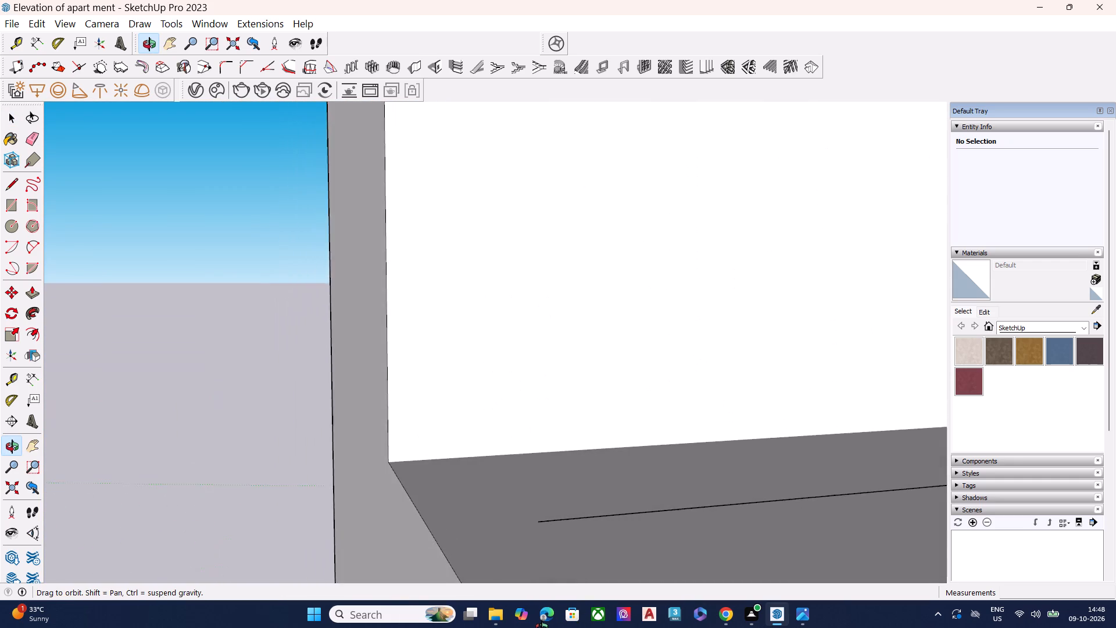
middle_drag(542, 627, 423, 461)
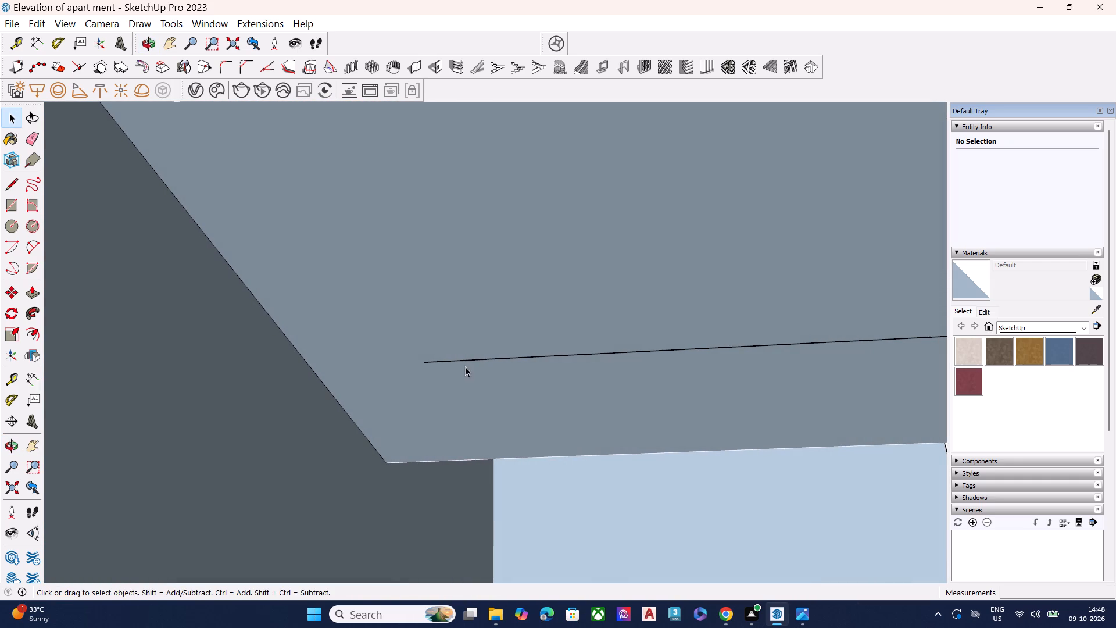
click(467, 363)
click(469, 362)
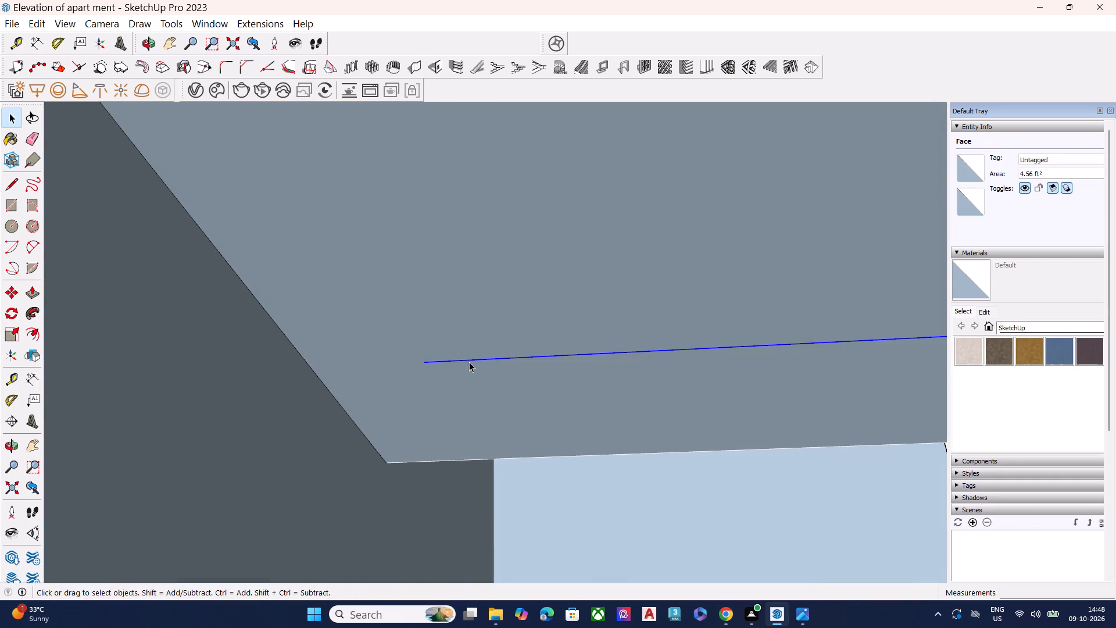
key(Delete)
Examine the underside of the large recess's floor and the narrow strip face at its inner corner from several sides.
middle_drag(426, 462, 425, 399)
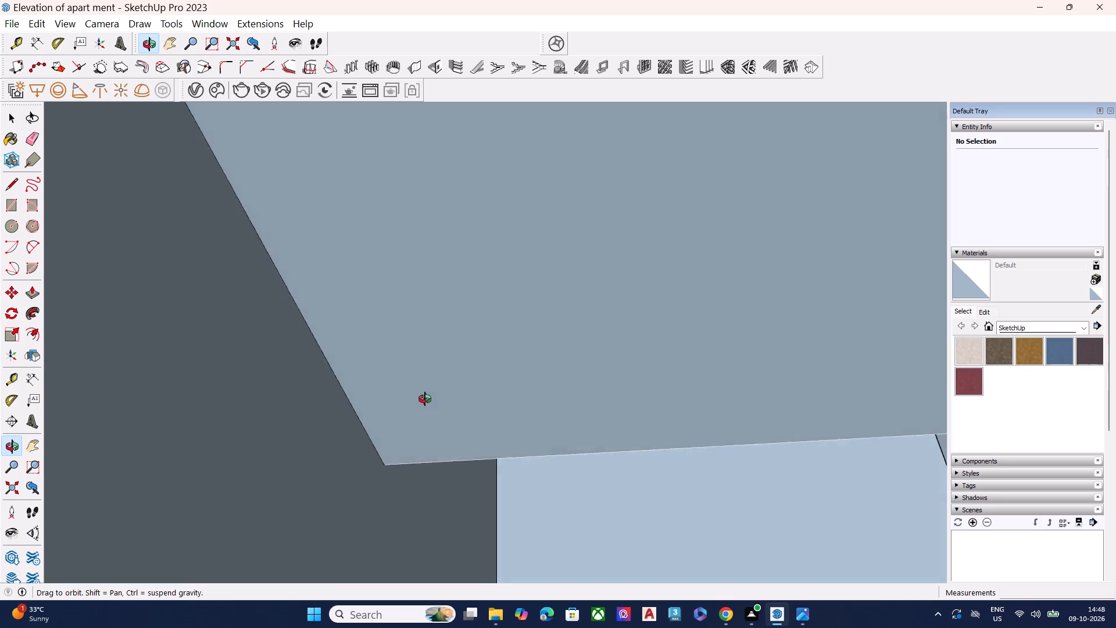
middle_drag(425, 399, 430, 341)
scroll(396, 493, up, 13)
scroll(434, 399, down, 1)
scroll(434, 399, up, 20)
scroll(434, 399, up, 1)
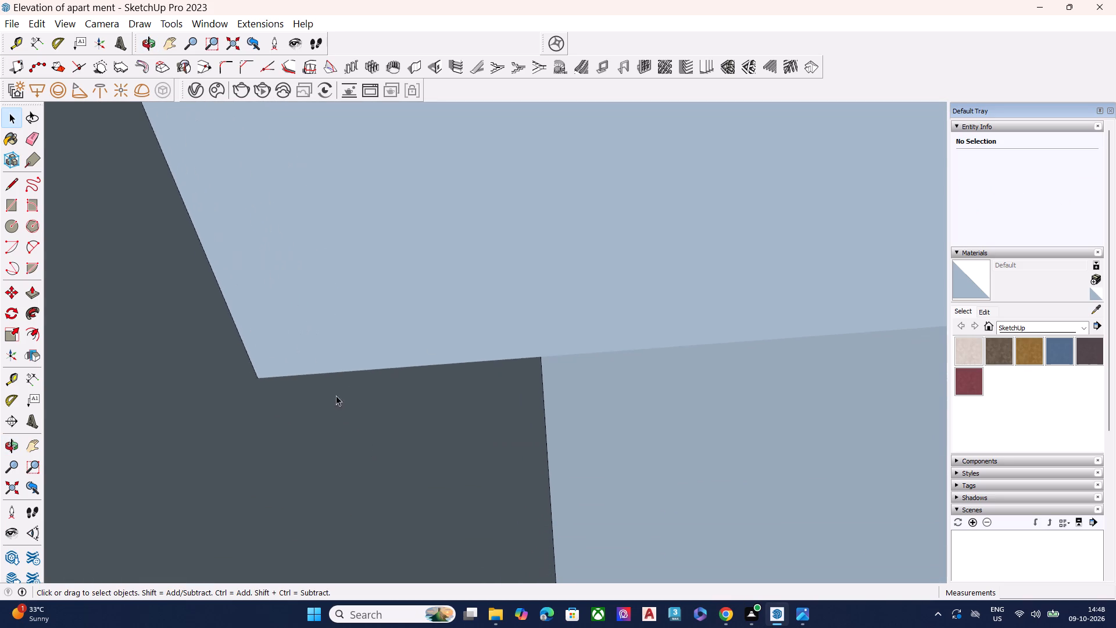
scroll(336, 395, up, 5)
scroll(274, 348, down, 1)
scroll(274, 348, up, 4)
middle_drag(310, 375, 298, 585)
scroll(360, 481, down, 7)
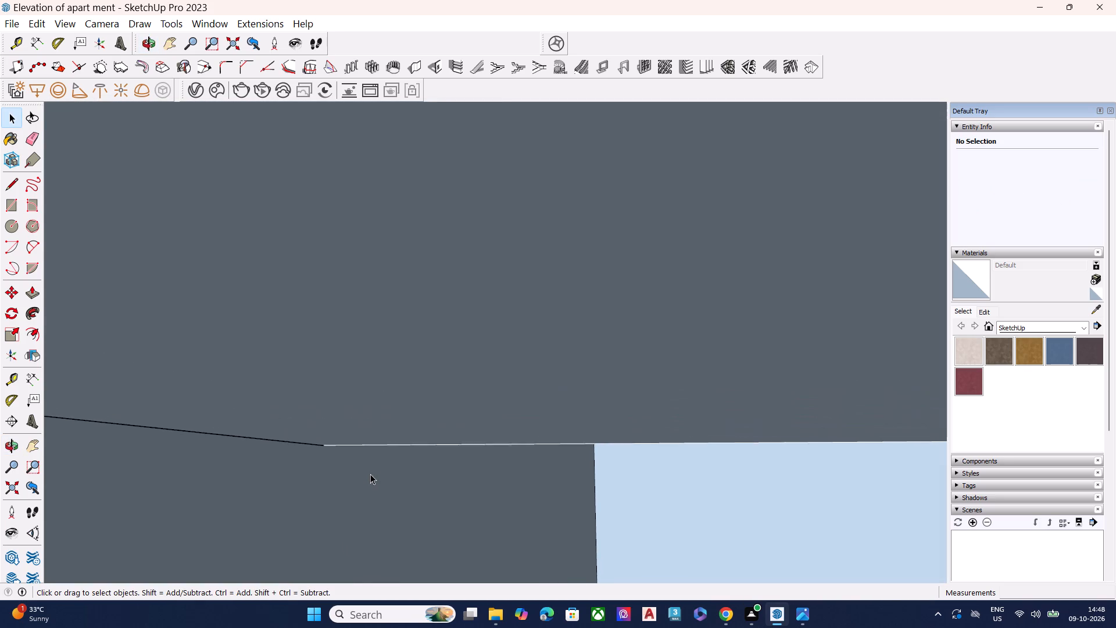
scroll(370, 474, down, 9)
middle_drag(452, 465, 534, 422)
scroll(534, 422, up, 1)
scroll(337, 388, down, 4)
click(380, 378)
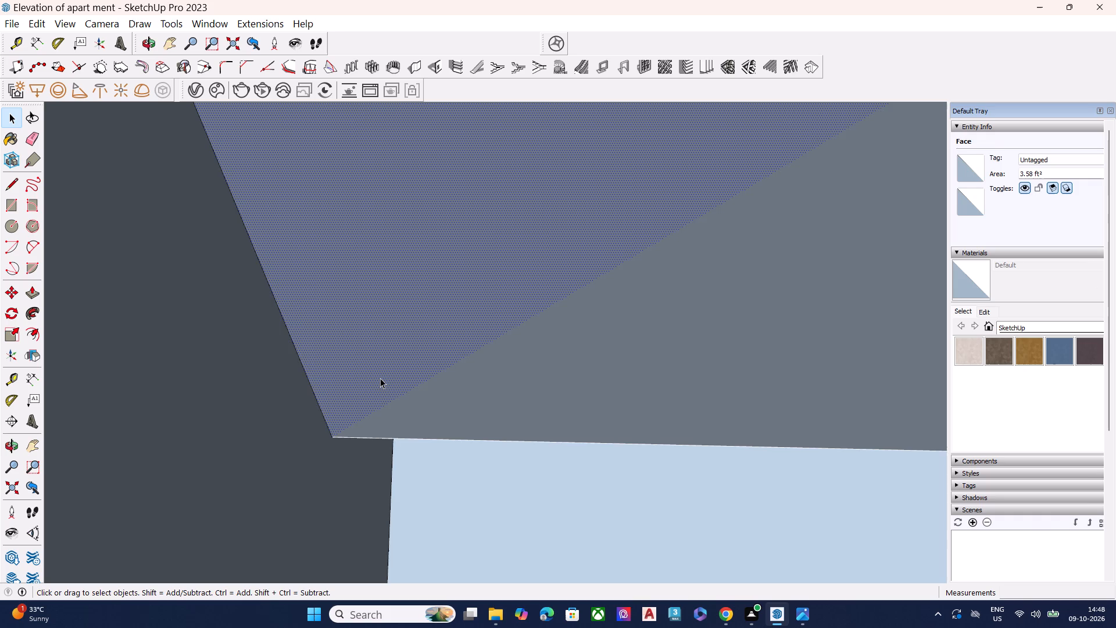
scroll(380, 378, down, 5)
middle_drag(550, 372, 0, 387)
middle_drag(291, 383, 338, 359)
key(h)
drag(200, 398, 773, 394)
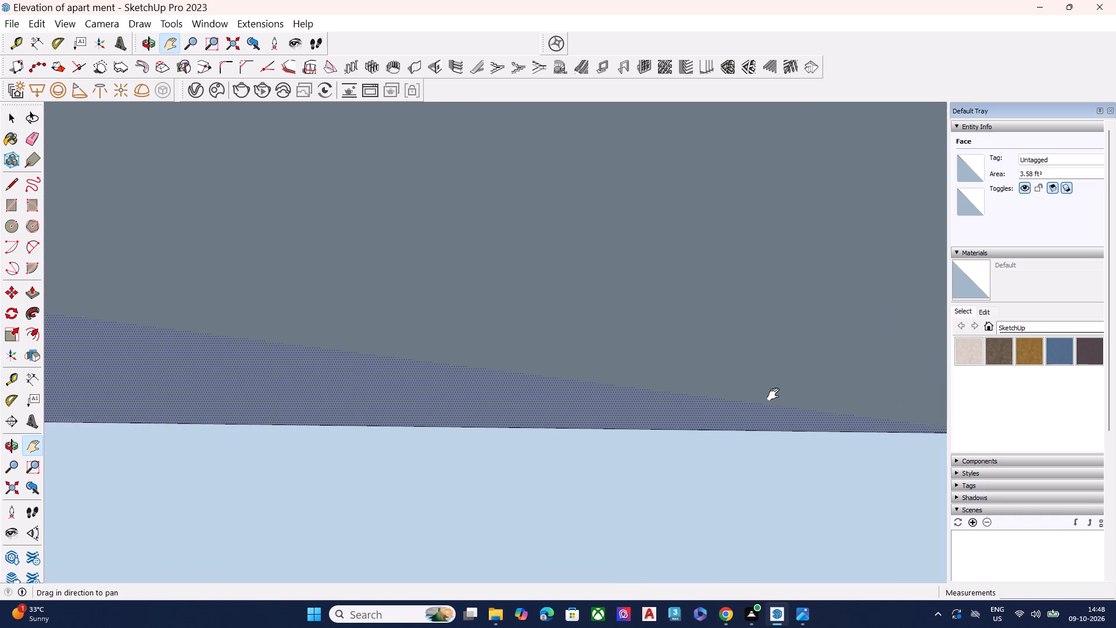
drag(773, 394, 991, 397)
middle_drag(609, 457, 77, 452)
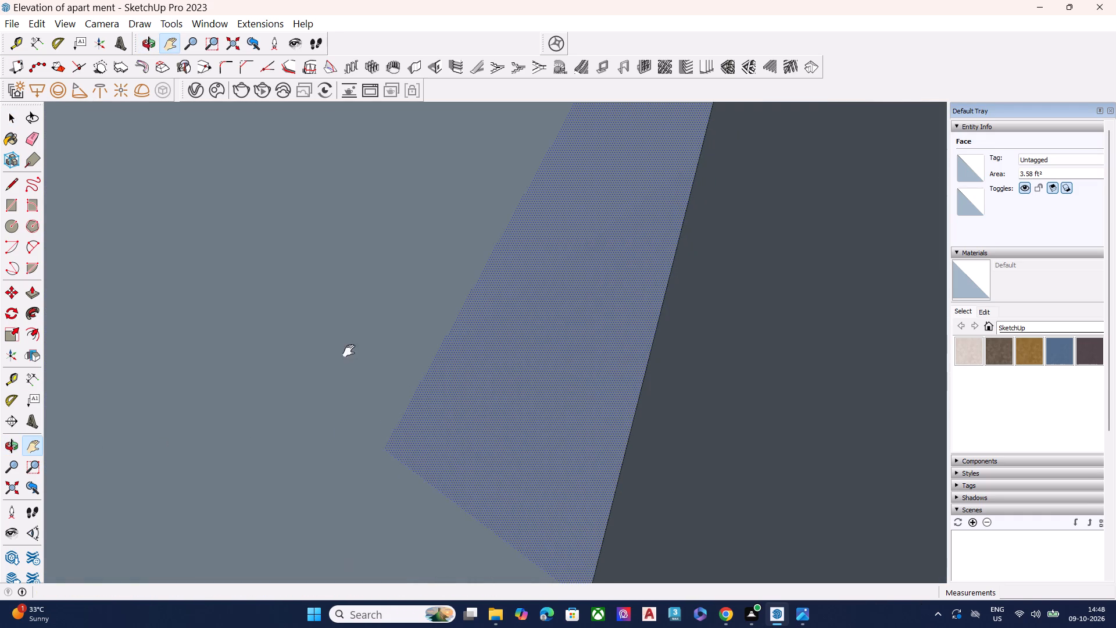
middle_drag(349, 351, 495, 397)
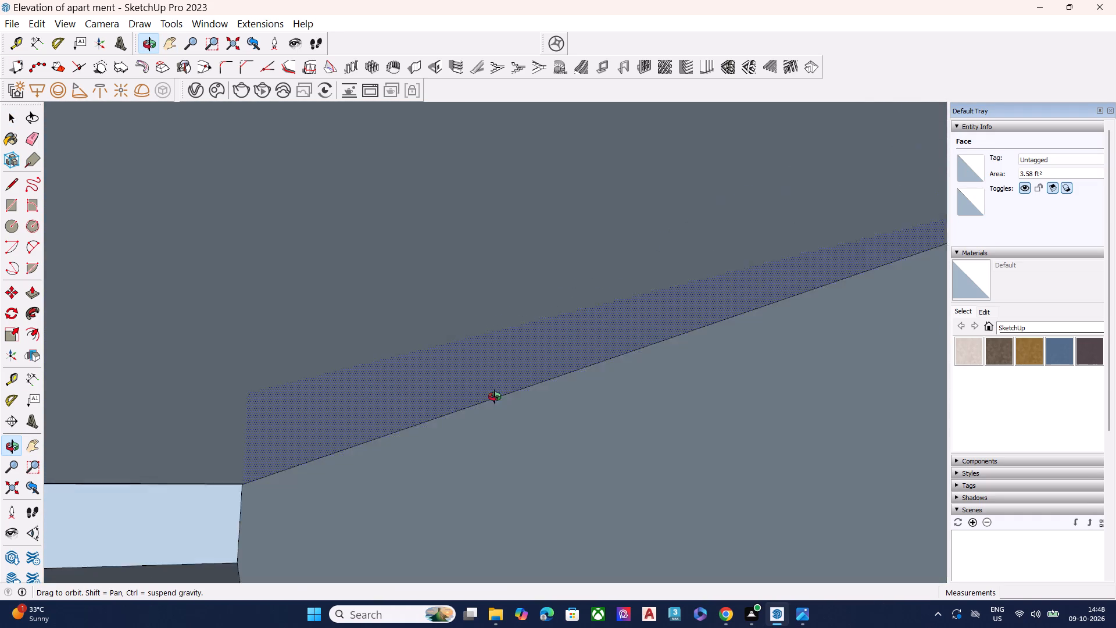
middle_drag(495, 397, 1115, 419)
middle_drag(481, 461, 590, 405)
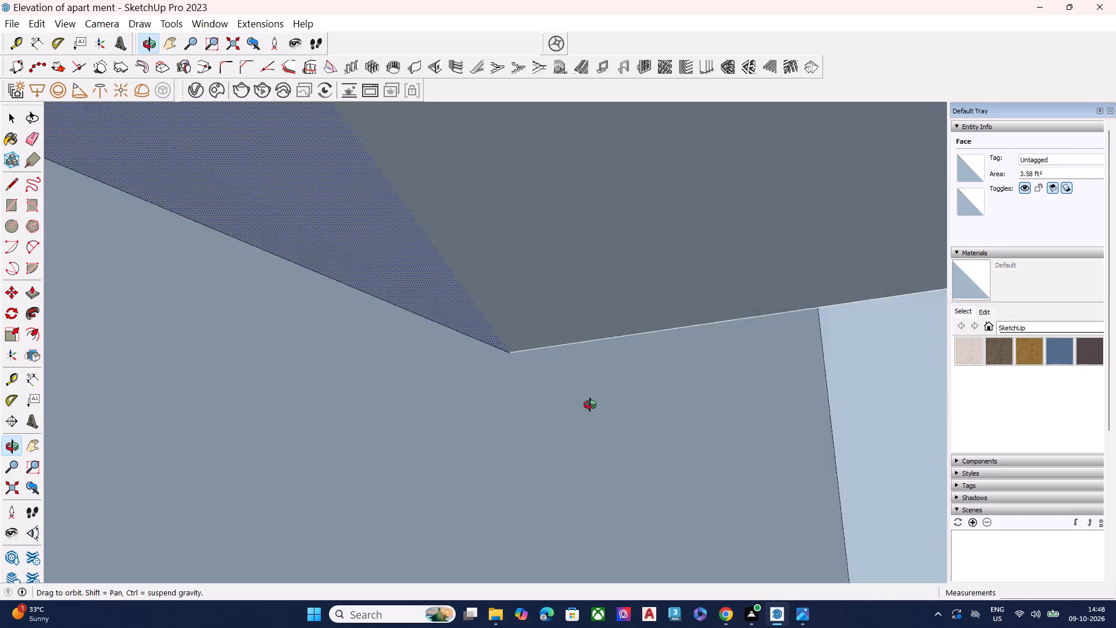
middle_drag(590, 405, 673, 362)
scroll(435, 388, down, 2)
scroll(653, 433, down, 1)
middle_drag(653, 432, 594, 431)
scroll(594, 431, up, 1)
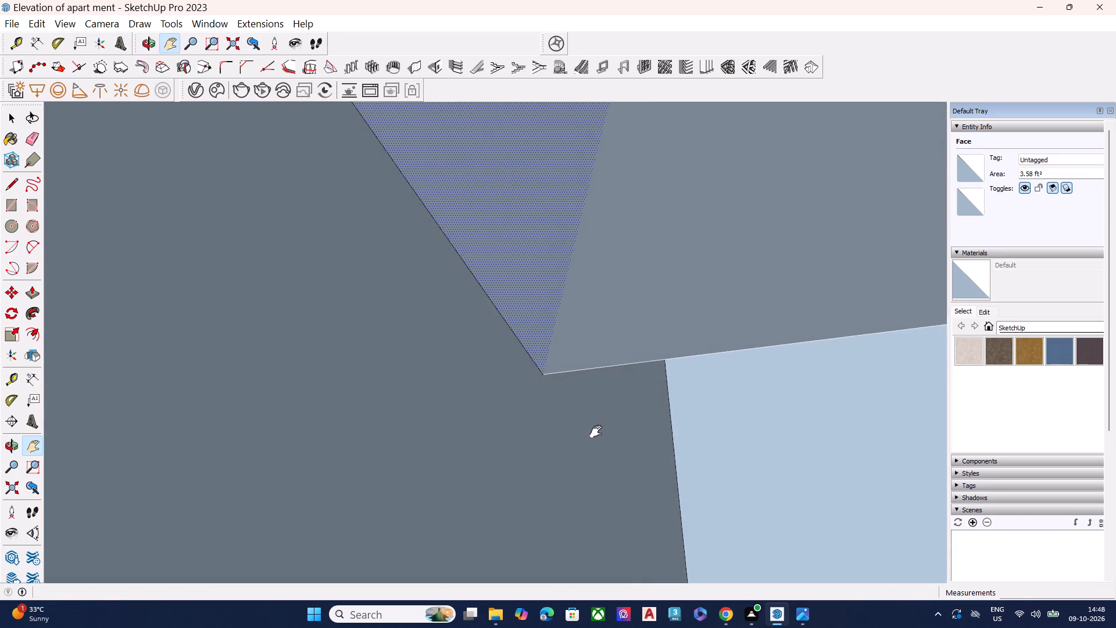
drag(599, 431, 108, 459)
scroll(356, 412, down, 3)
middle_drag(346, 434, 574, 440)
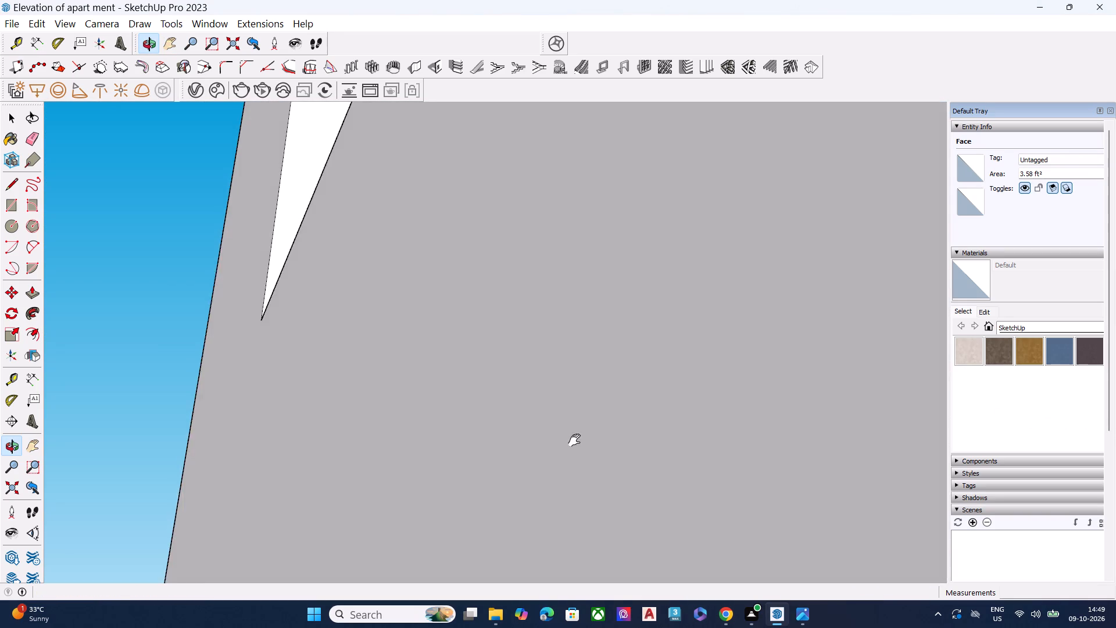
middle_drag(574, 440, 453, 434)
scroll(455, 432, up, 1)
middle_drag(580, 438, 466, 442)
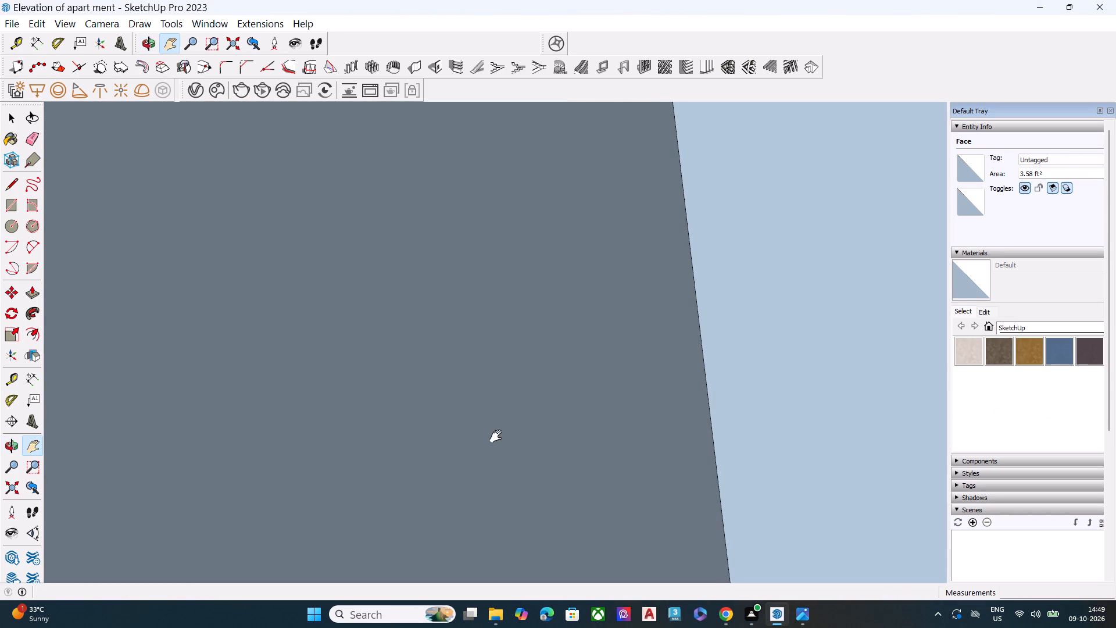
scroll(502, 402, down, 19)
scroll(684, 440, down, 6)
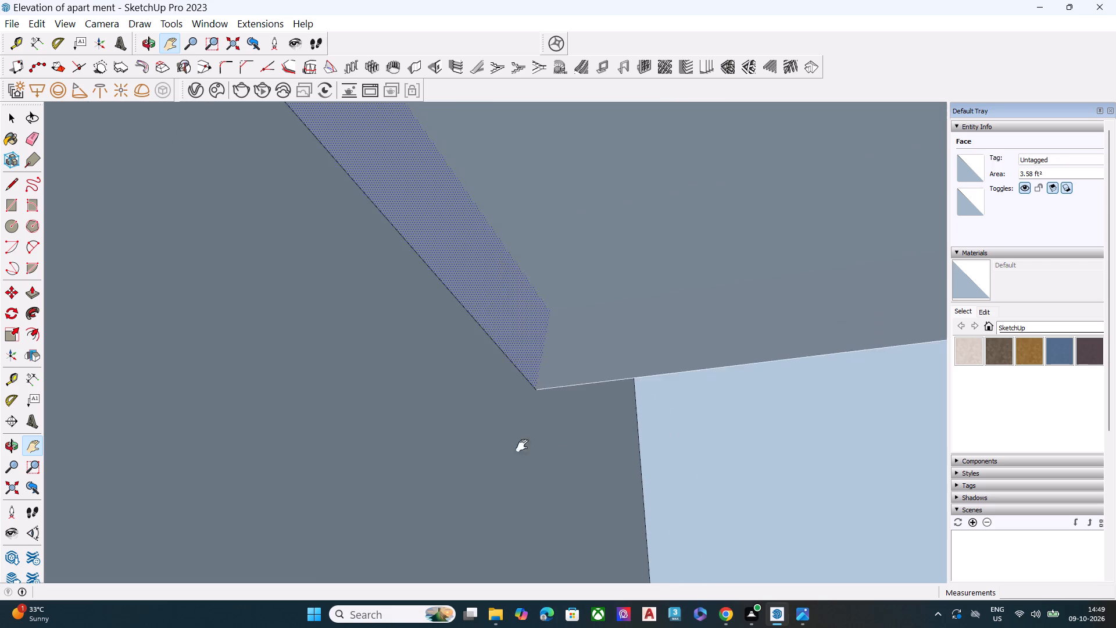
Delete the stray loose edge on the underside of the large recess's floor, away from the strip's corner.
scroll(522, 445, down, 5)
middle_drag(650, 440, 664, 382)
scroll(662, 392, up, 15)
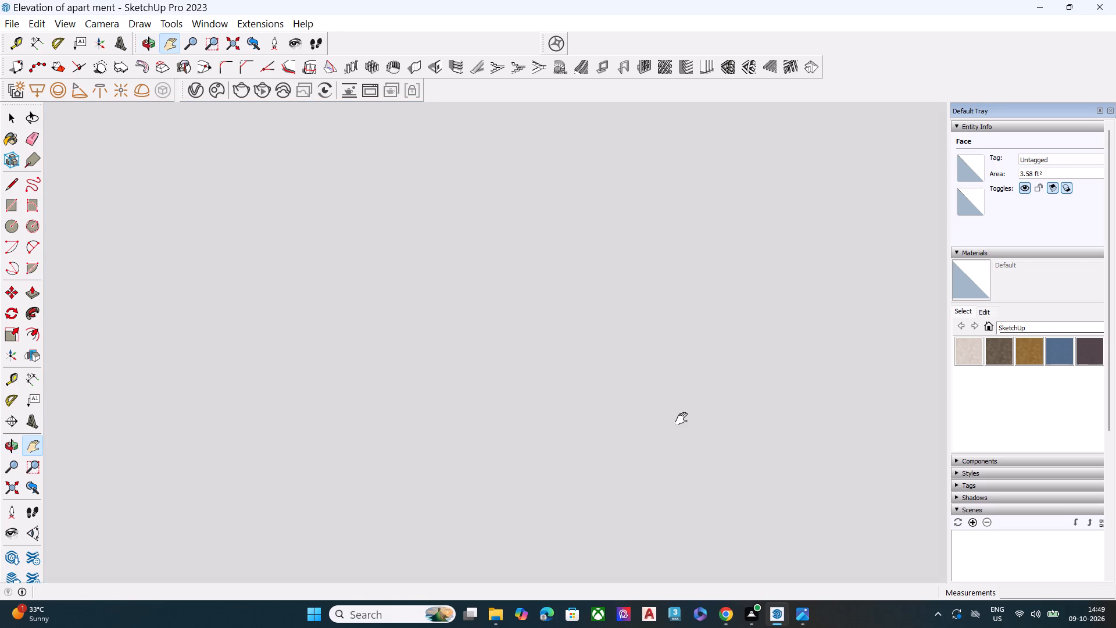
scroll(681, 419, up, 6)
scroll(681, 419, down, 1)
scroll(681, 419, up, 7)
scroll(681, 419, down, 2)
scroll(681, 419, up, 14)
middle_drag(702, 423, 851, 473)
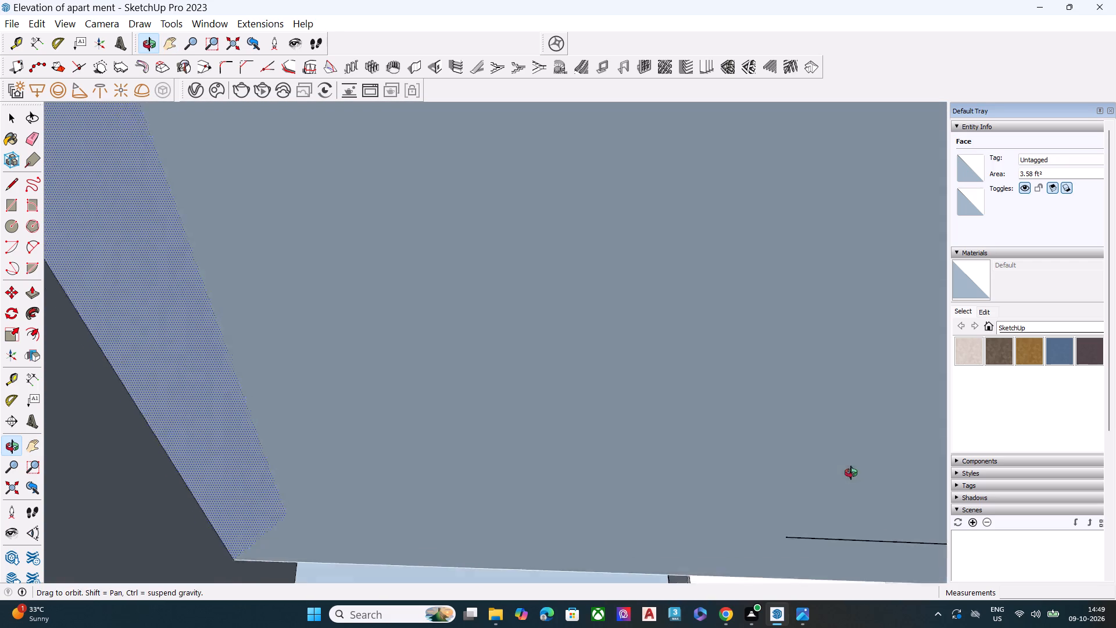
middle_drag(851, 473, 885, 500)
scroll(872, 526, up, 10)
middle_drag(863, 538, 903, 462)
scroll(903, 462, up, 1)
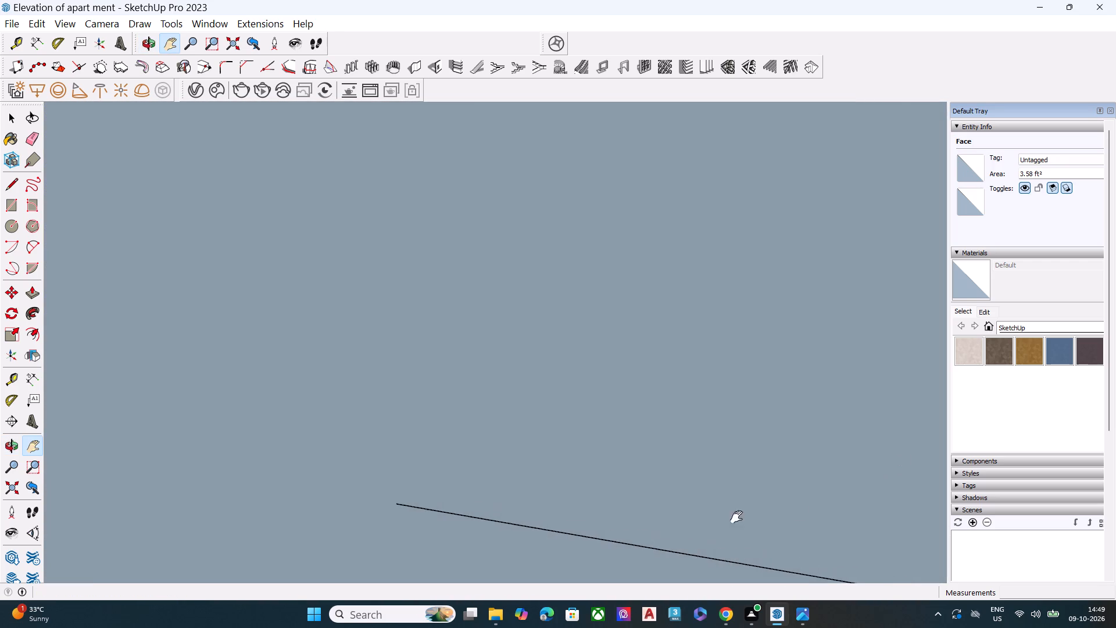
scroll(475, 486, down, 4)
middle_drag(500, 536, 498, 494)
key(space)
click(490, 519)
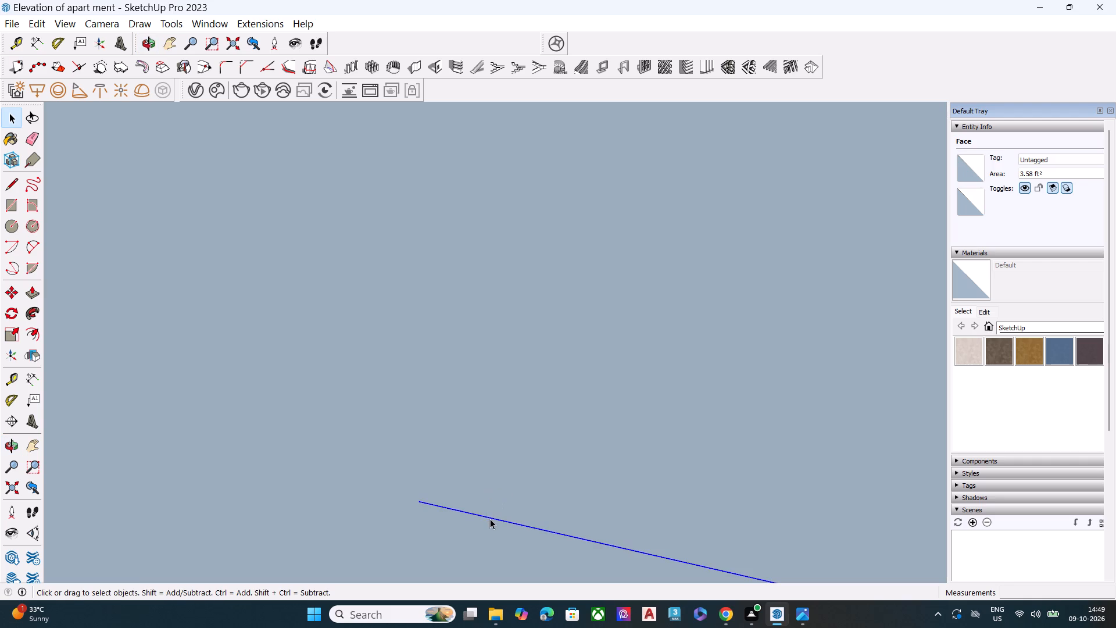
key(Delete)
Examine the back faces of the walls and the base of the opening beside the white pier from several sides.
scroll(403, 506, down, 6)
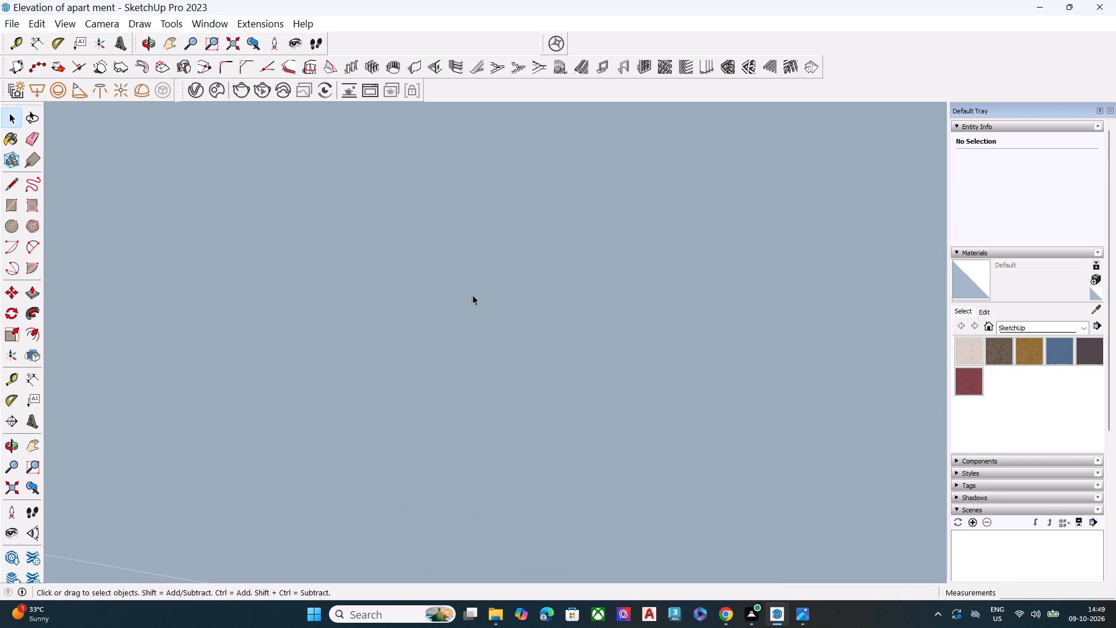
middle_drag(473, 295, 390, 461)
scroll(570, 516, up, 9)
scroll(595, 515, down, 7)
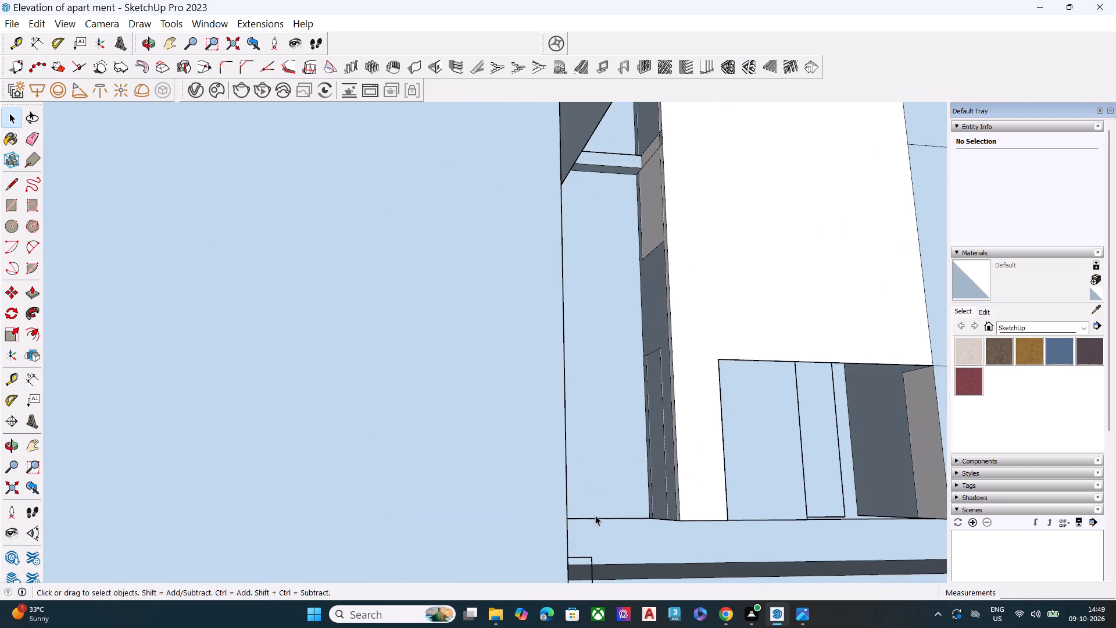
middle_drag(774, 509, 496, 508)
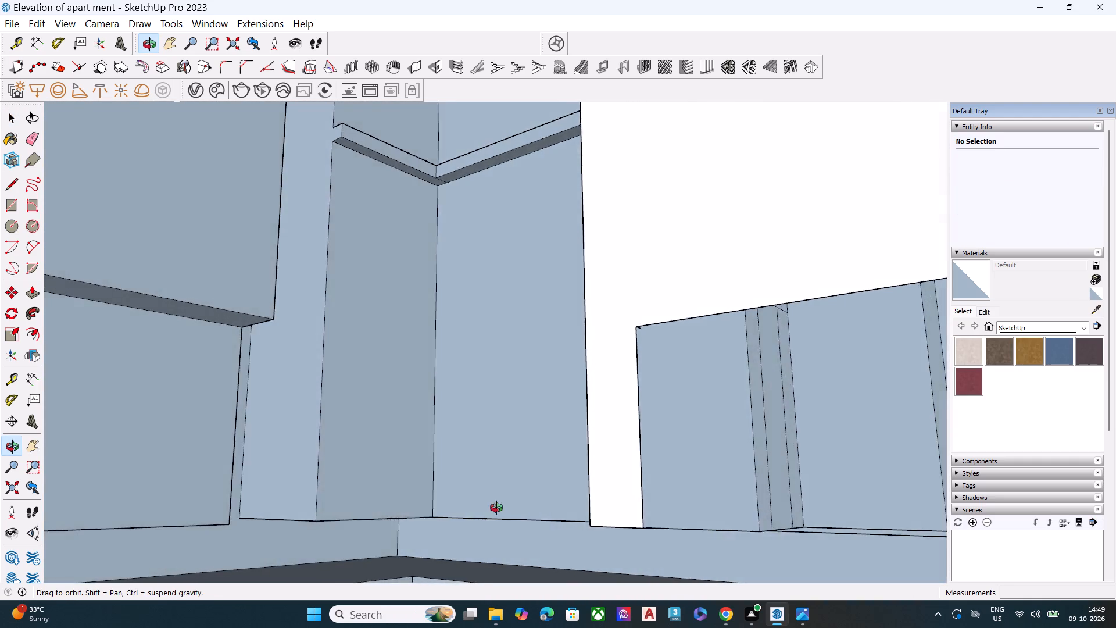
middle_drag(496, 508, 457, 428)
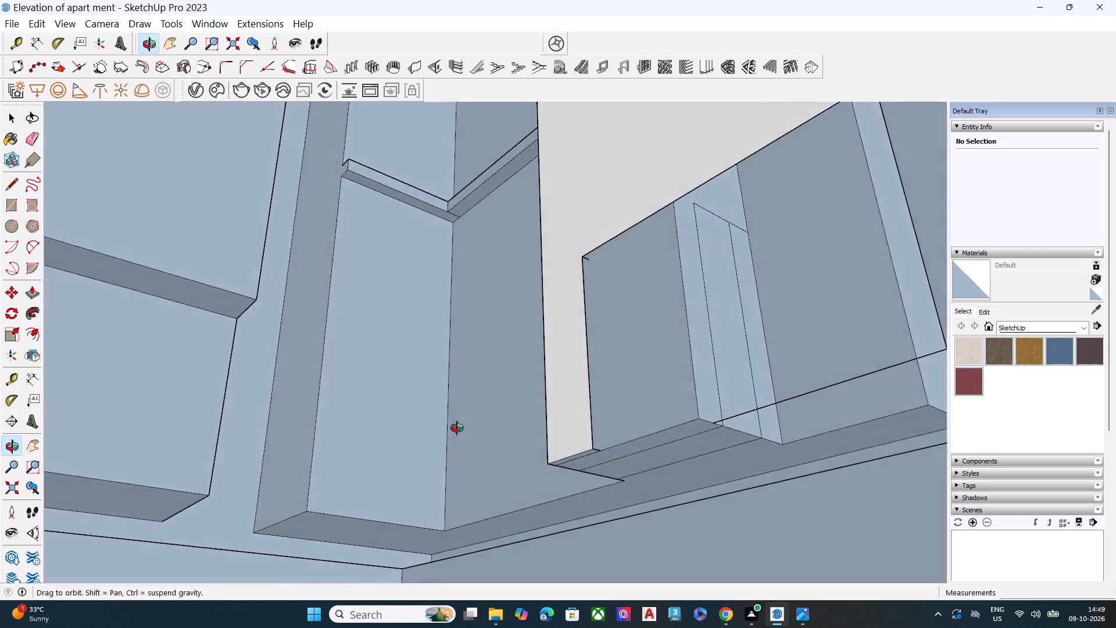
middle_drag(457, 428, 646, 351)
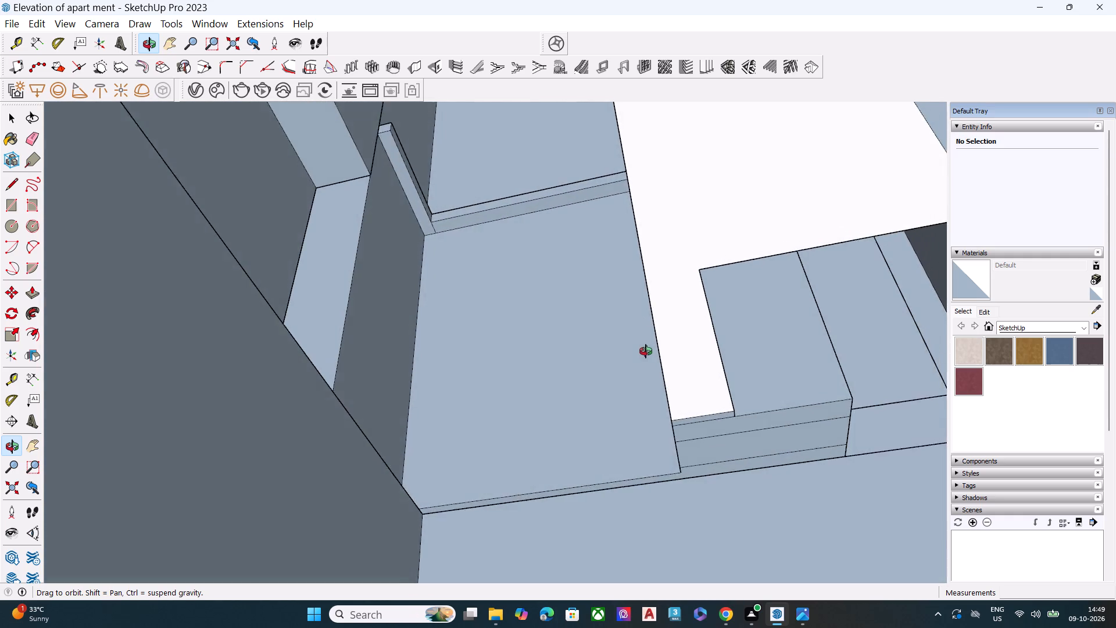
middle_drag(646, 351, 365, 427)
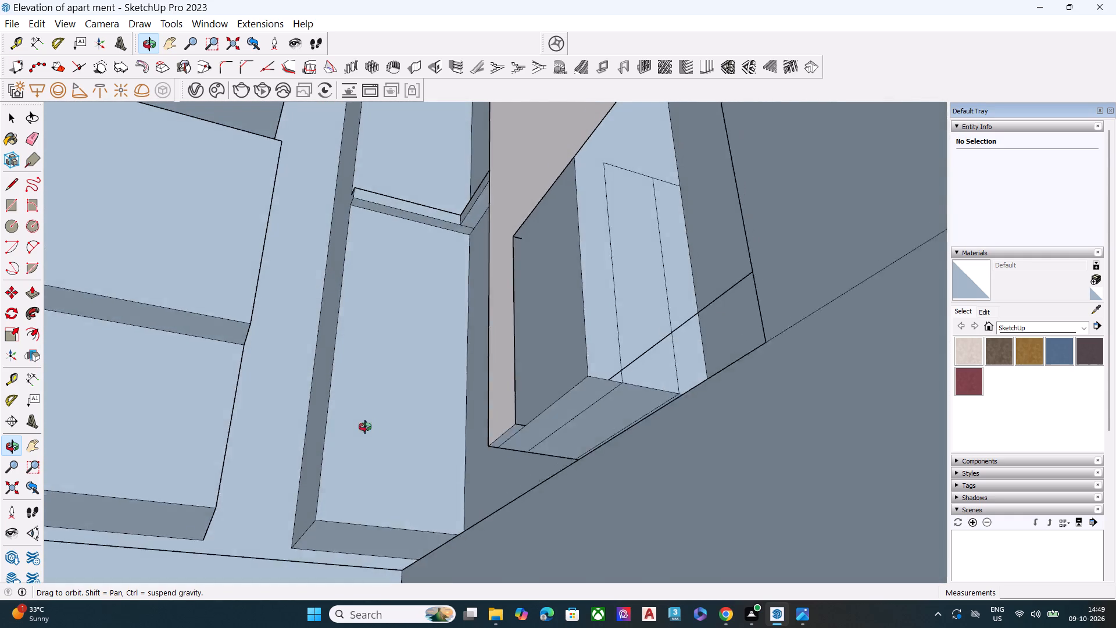
middle_drag(365, 427, 180, 529)
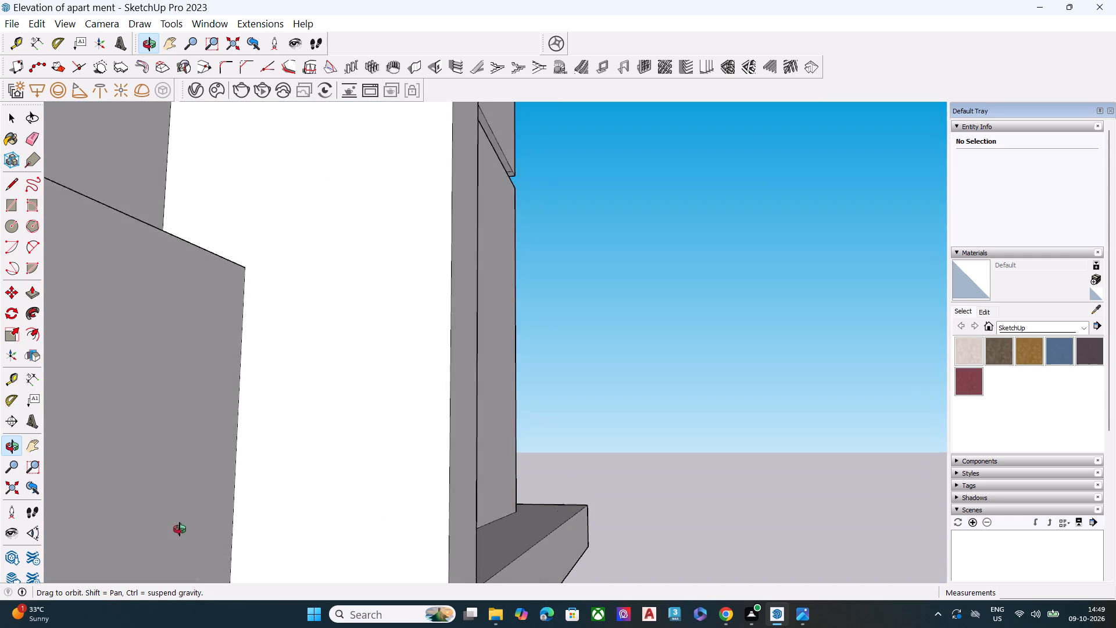
middle_drag(180, 529, 252, 484)
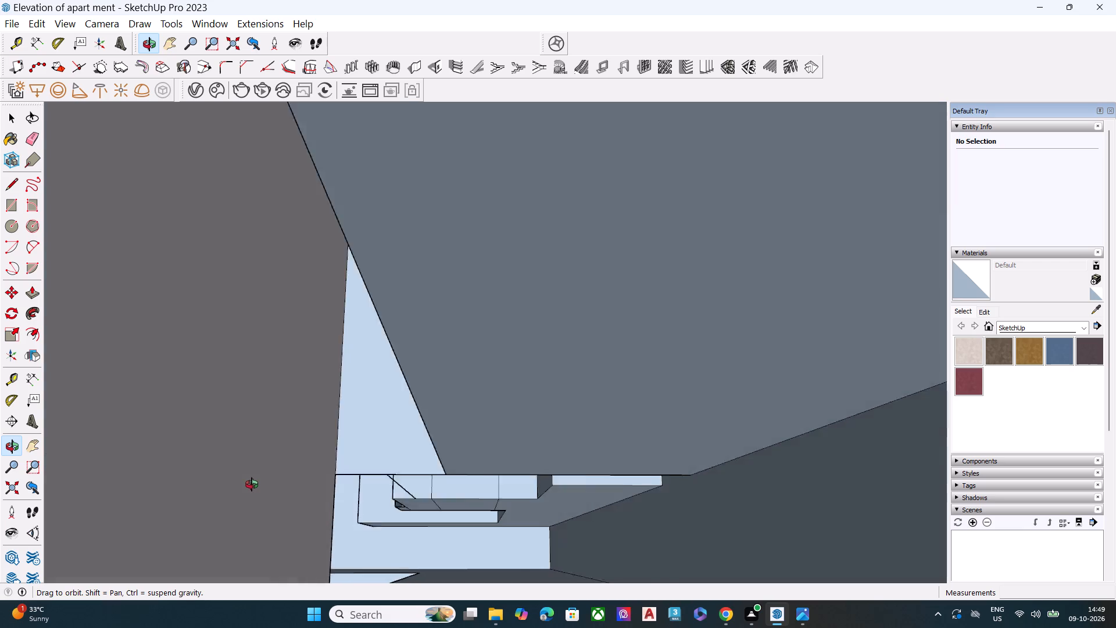
middle_drag(252, 484, 85, 537)
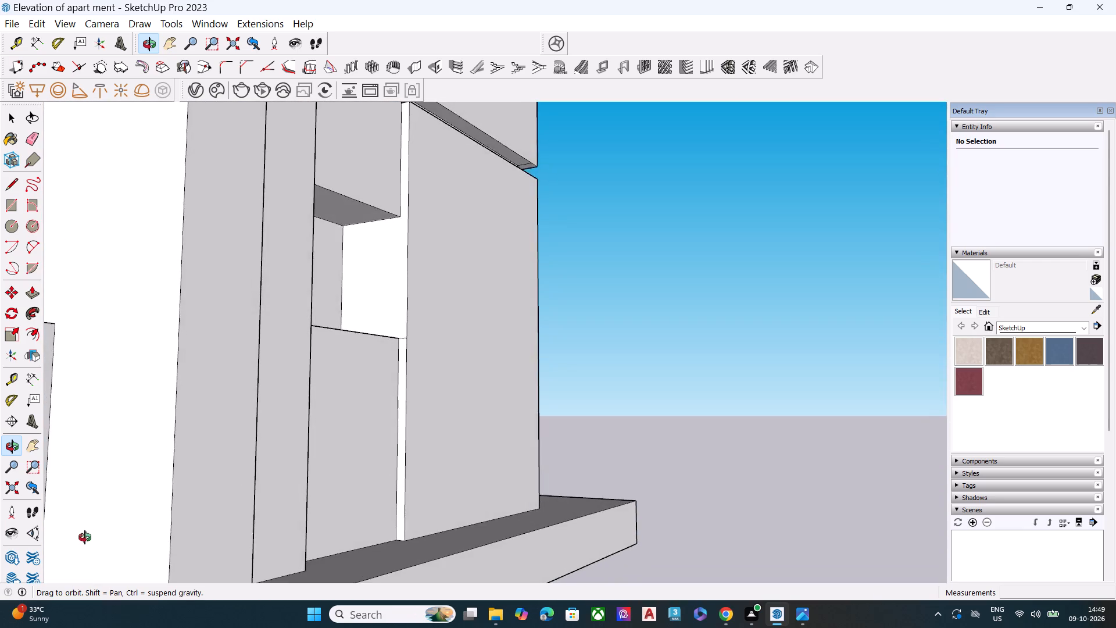
middle_drag(85, 537, 300, 365)
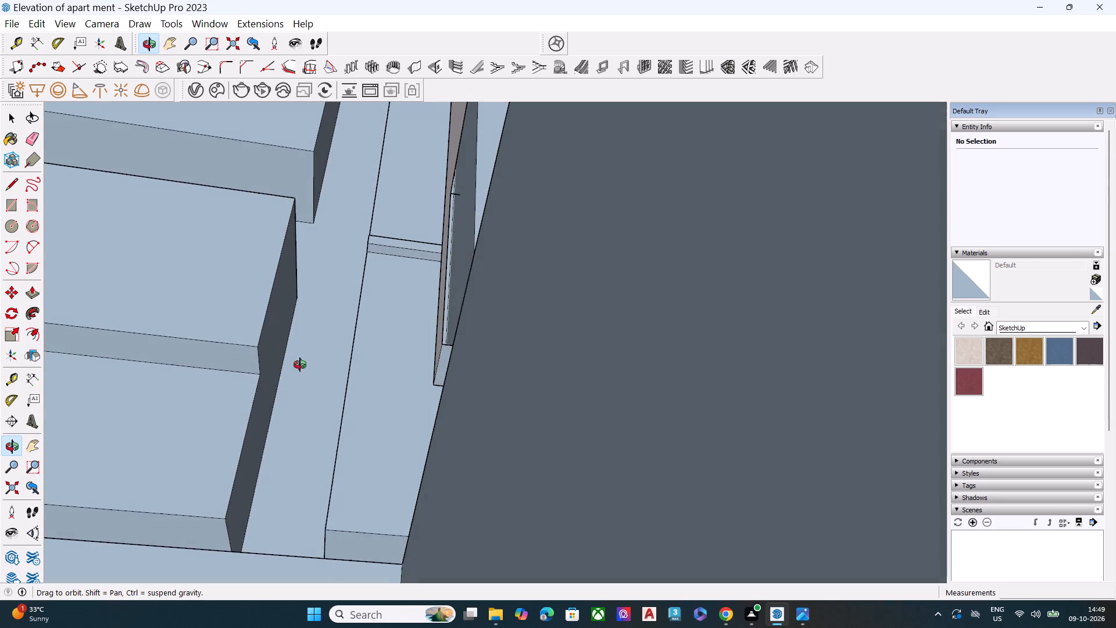
middle_drag(300, 365, 301, 366)
Delete the stray long edge cutting across the stepped vertical faces just above the base of the opening beside the white pier.
scroll(494, 344, up, 9)
middle_drag(420, 355, 585, 428)
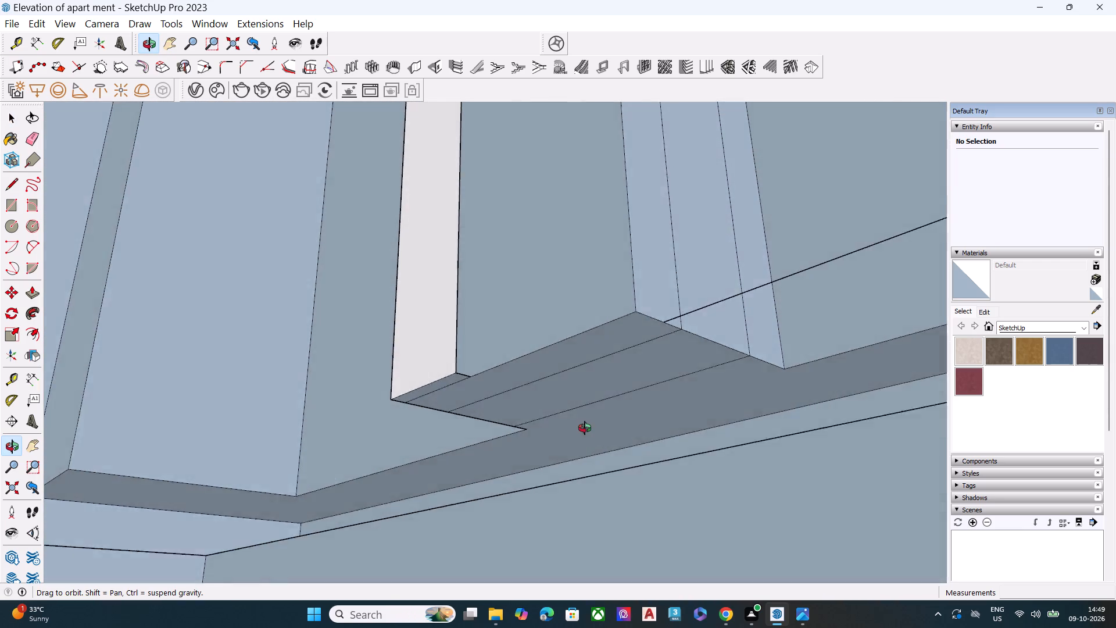
middle_drag(585, 428, 587, 419)
scroll(663, 342, up, 5)
click(683, 290)
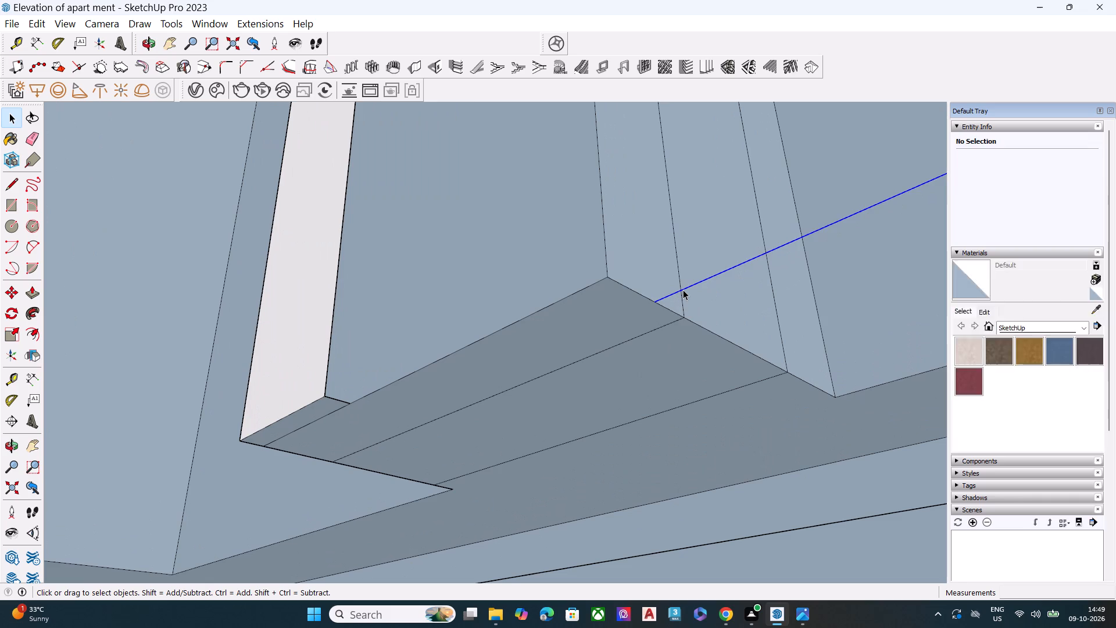
key(Delete)
Examine the base of the opening beside the white pier and its stepped faces from the back and underside.
middle_drag(360, 368, 416, 304)
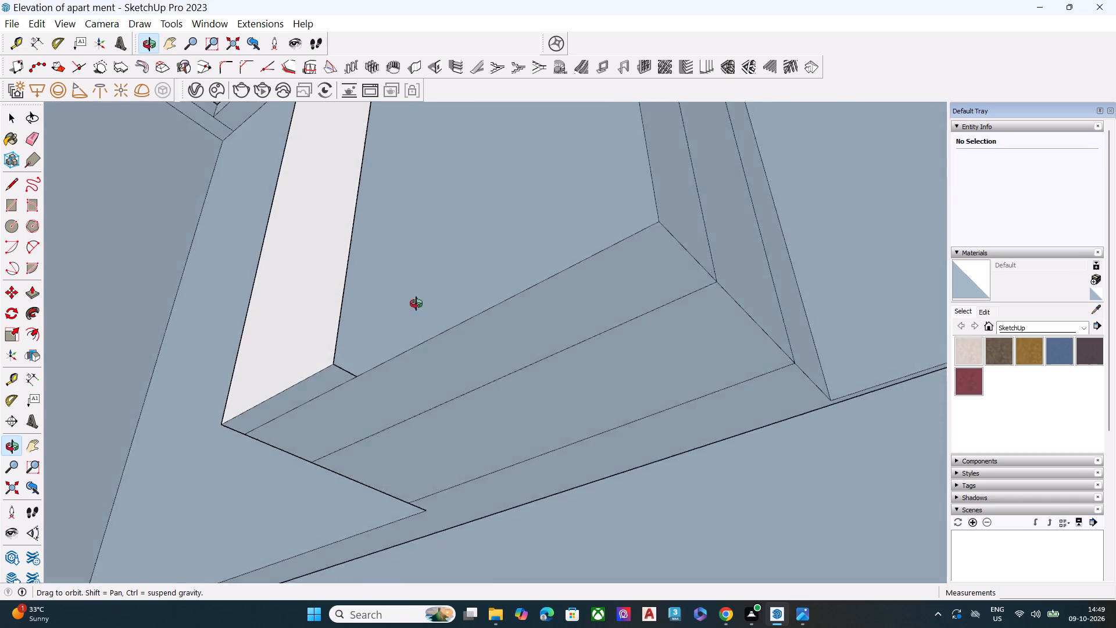
middle_drag(416, 304, 417, 185)
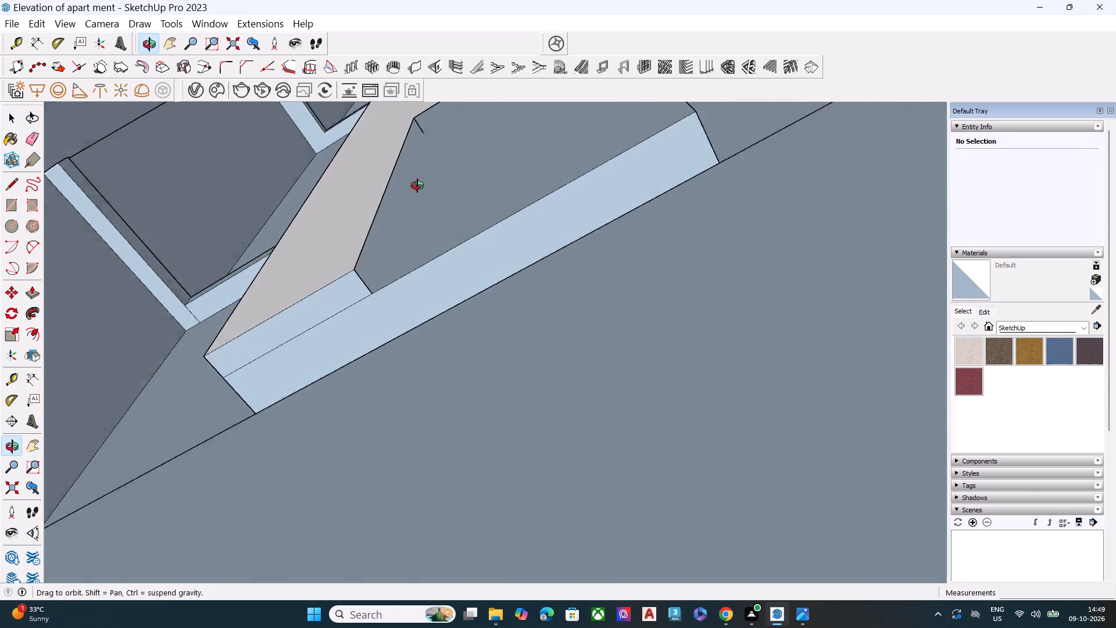
middle_drag(417, 185, 563, 242)
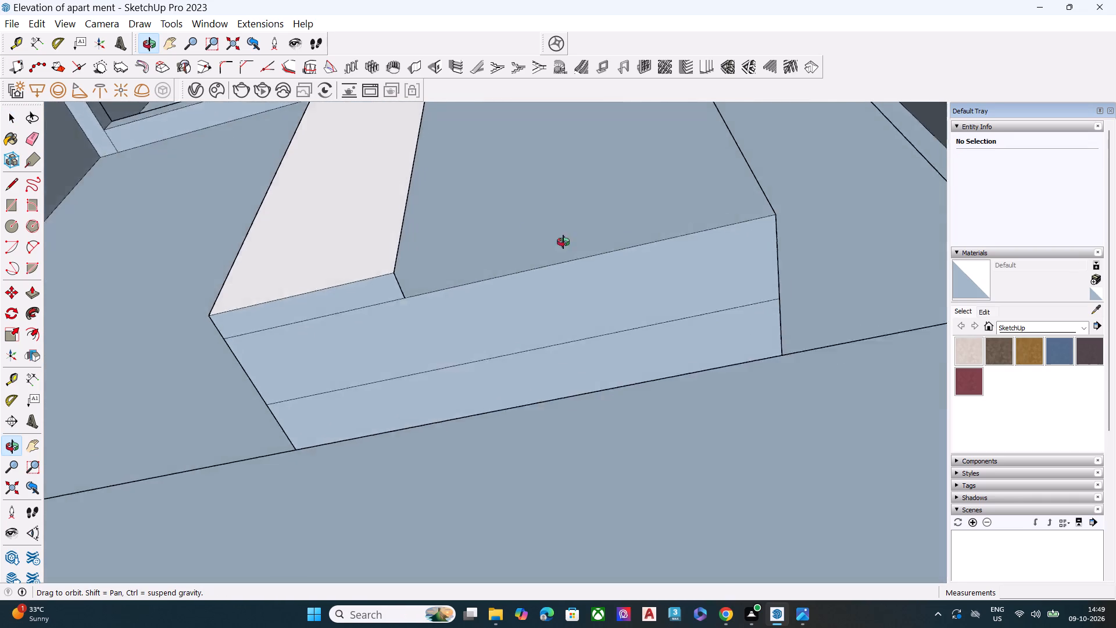
middle_drag(563, 242, 977, 363)
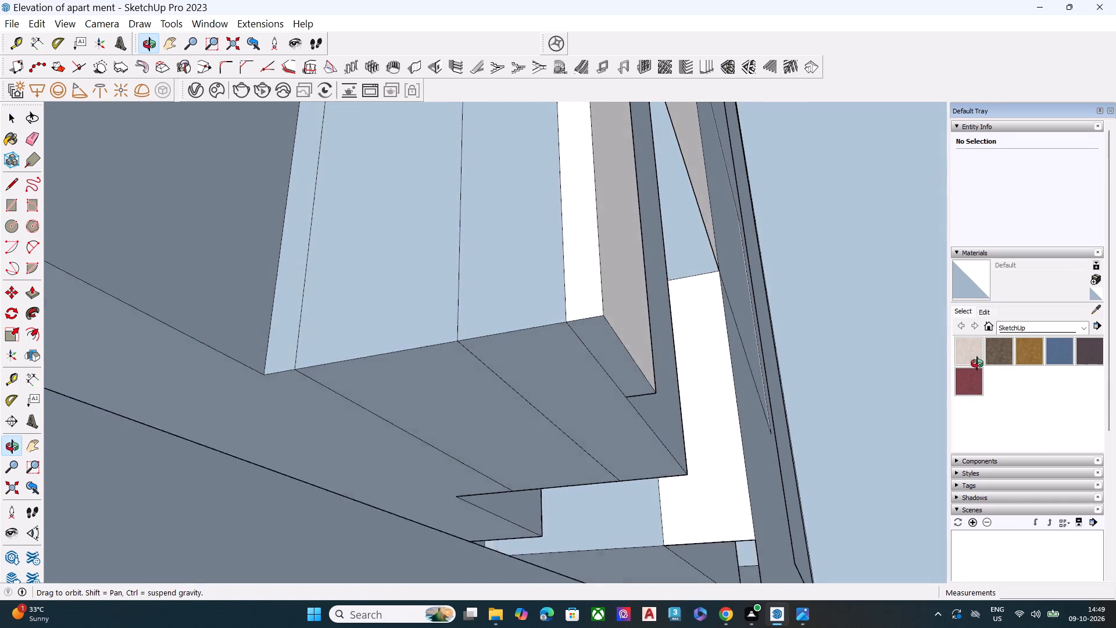
middle_drag(977, 363, 1115, 397)
scroll(93, 368, down, 6)
scroll(376, 336, up, 1)
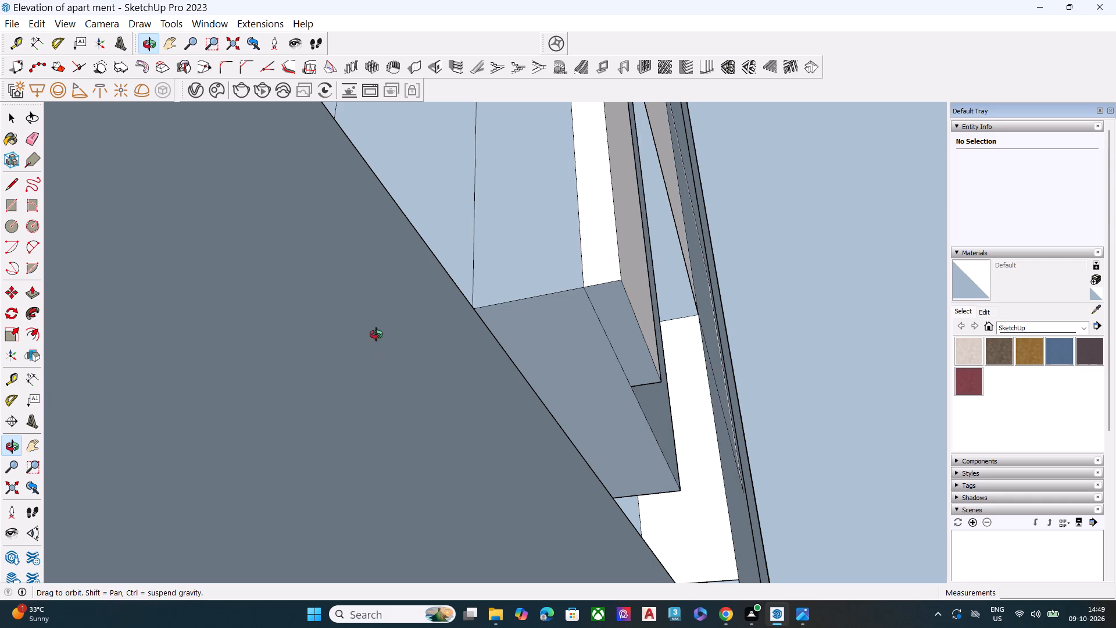
middle_drag(376, 334, 380, 475)
key(space)
middle_drag(532, 300, 600, 392)
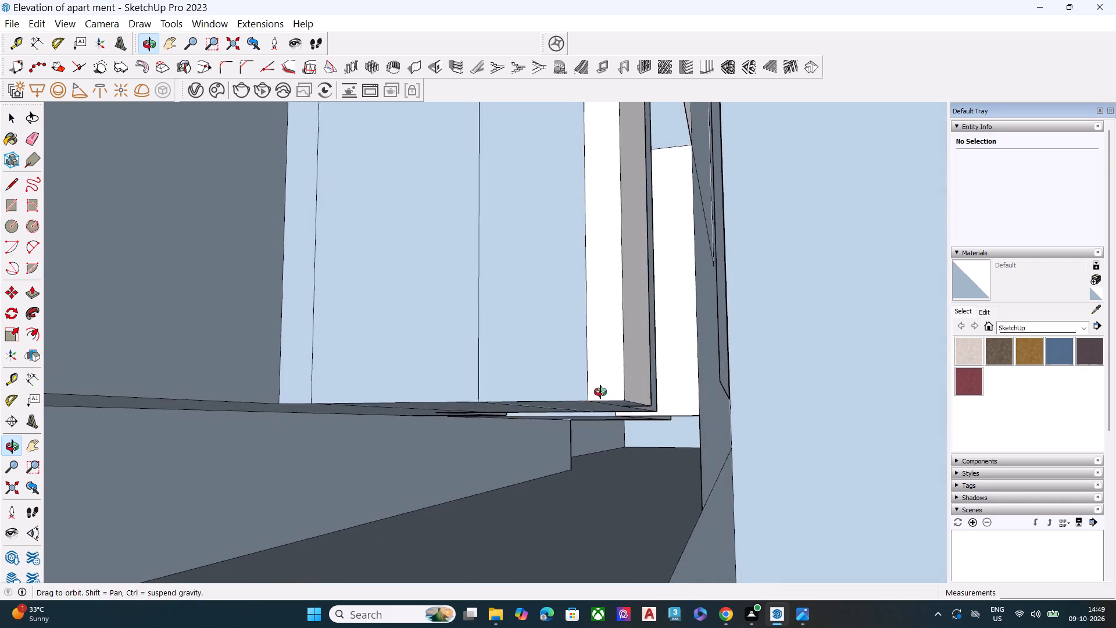
middle_drag(600, 392, 722, 463)
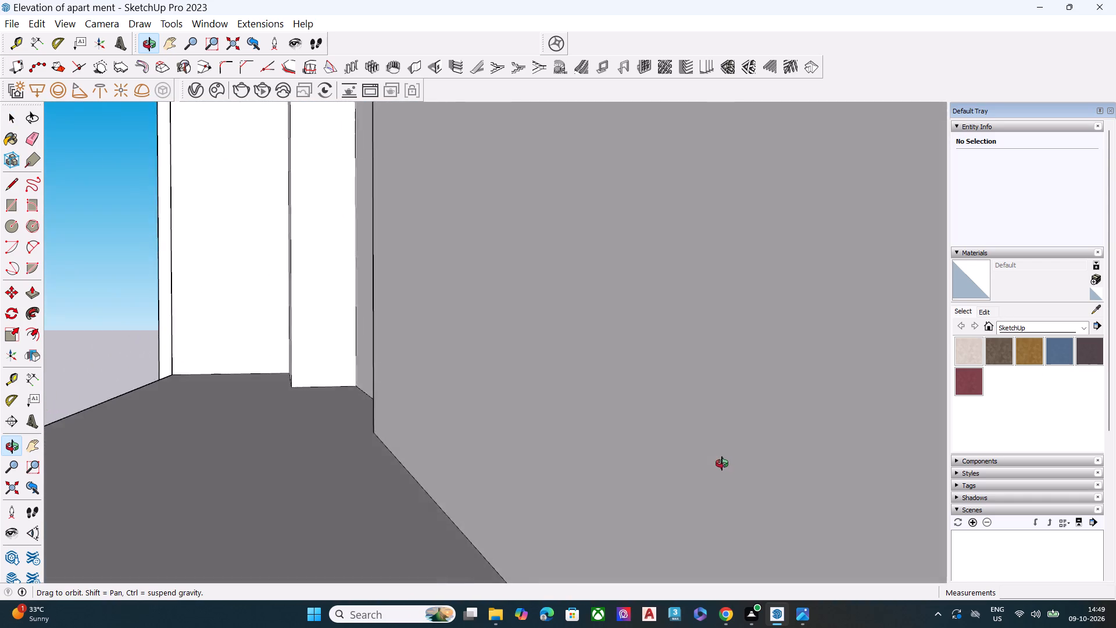
middle_drag(722, 463, 877, 442)
Examine the projecting ledge at the building's corner from outside and below, and the floor edge where it meets the adjoining wall.
scroll(302, 367, down, 8)
scroll(394, 349, down, 8)
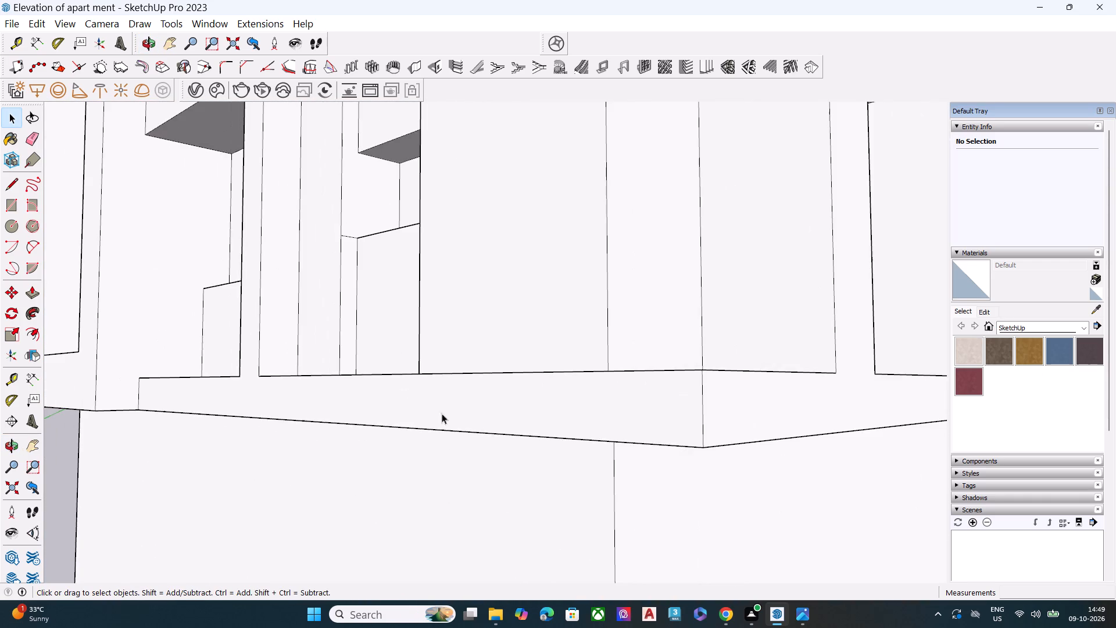
middle_drag(450, 427, 414, 340)
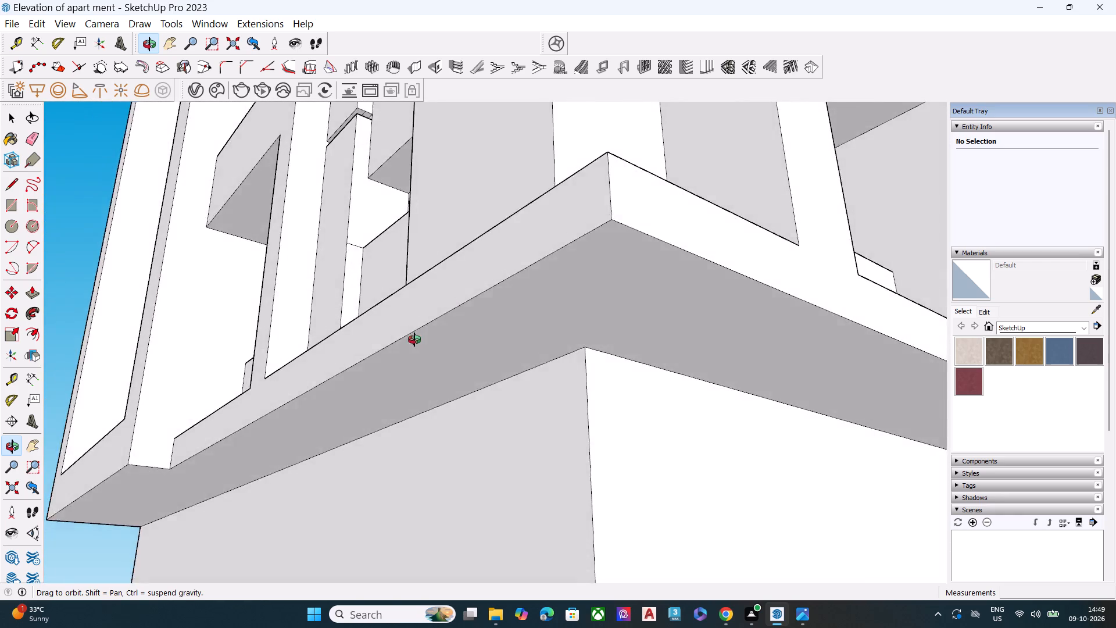
middle_drag(414, 340, 460, 387)
scroll(455, 381, up, 12)
scroll(518, 419, up, 2)
middle_drag(517, 415, 306, 348)
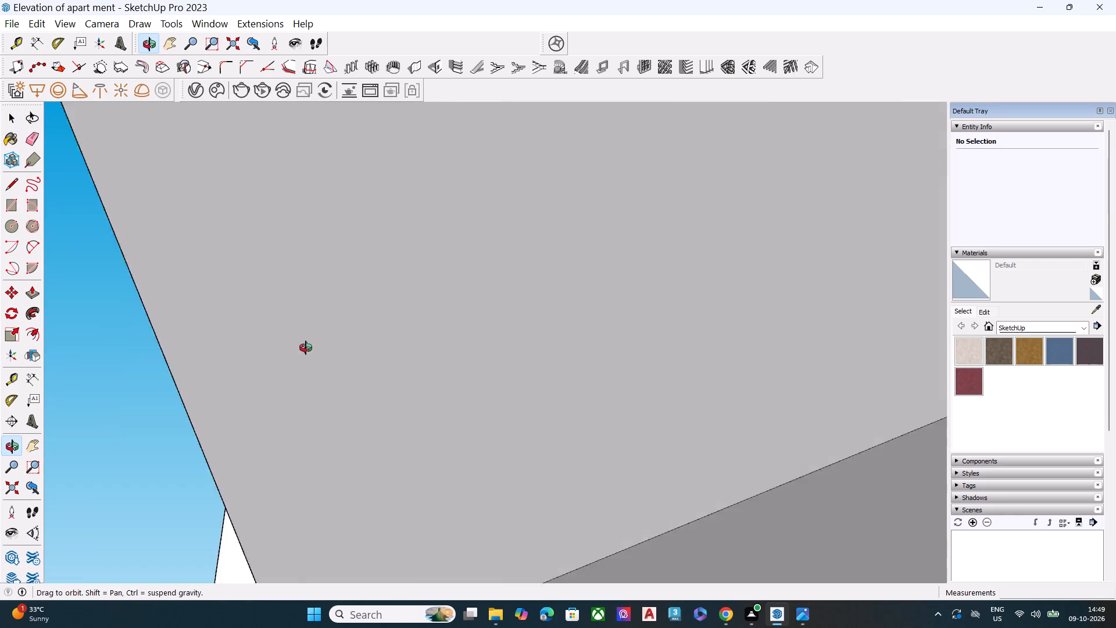
middle_drag(306, 348, 301, 351)
scroll(302, 351, up, 16)
middle_click(499, 374)
scroll(499, 374, down, 1)
scroll(499, 374, up, 7)
scroll(499, 374, down, 2)
scroll(499, 374, up, 17)
scroll(498, 374, down, 1)
scroll(498, 374, up, 12)
scroll(479, 329, up, 1)
middle_drag(479, 329, 531, 516)
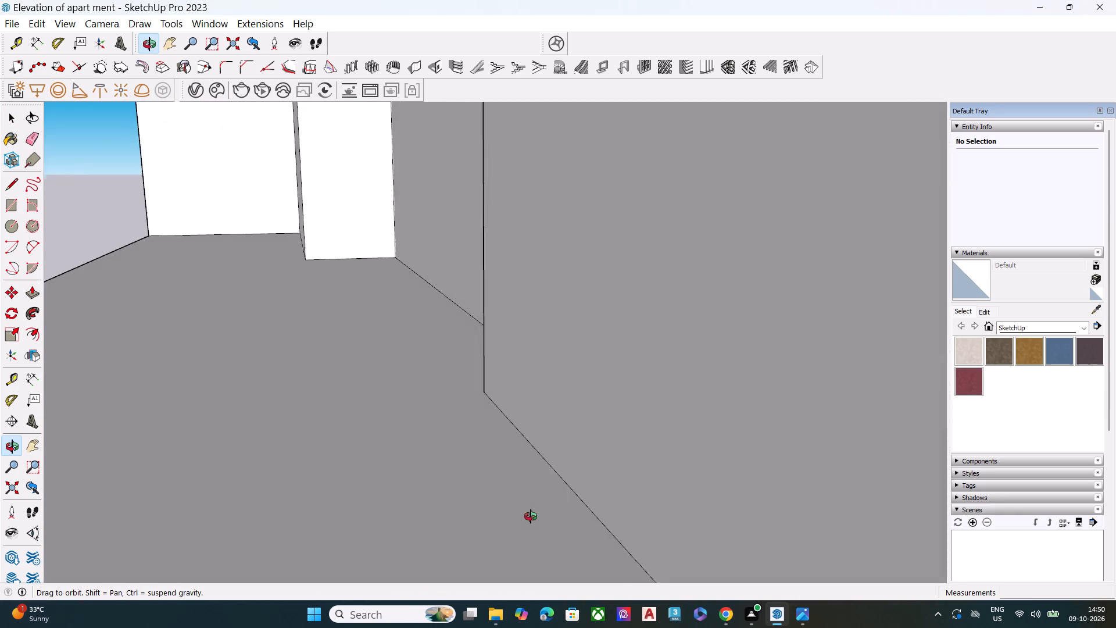
middle_drag(531, 516, 483, 468)
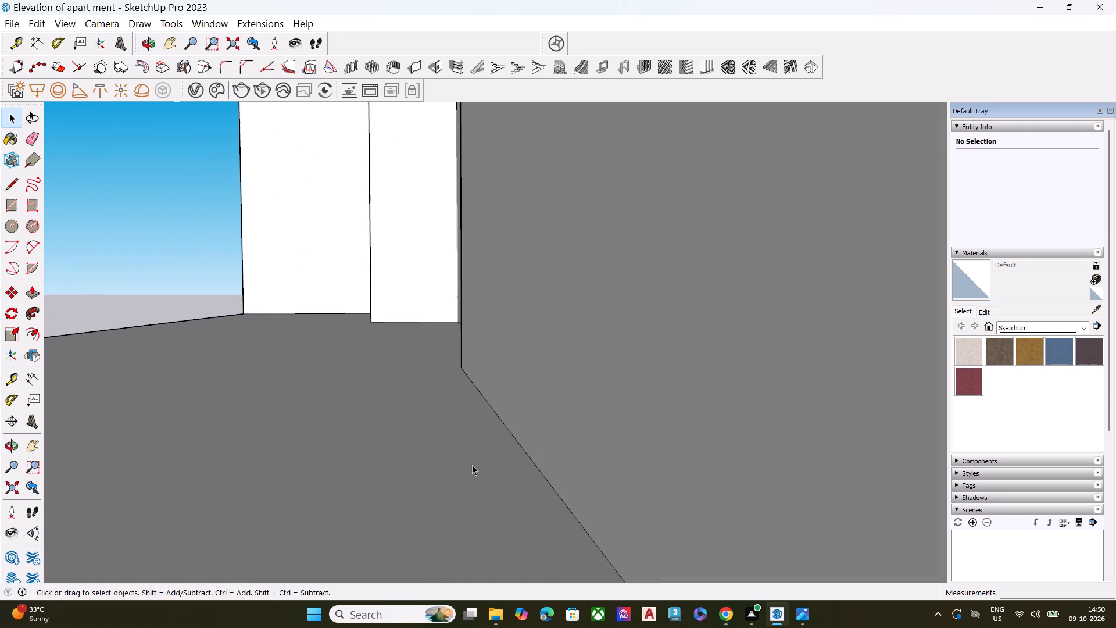
key(h)
middle_drag(466, 520, 452, 487)
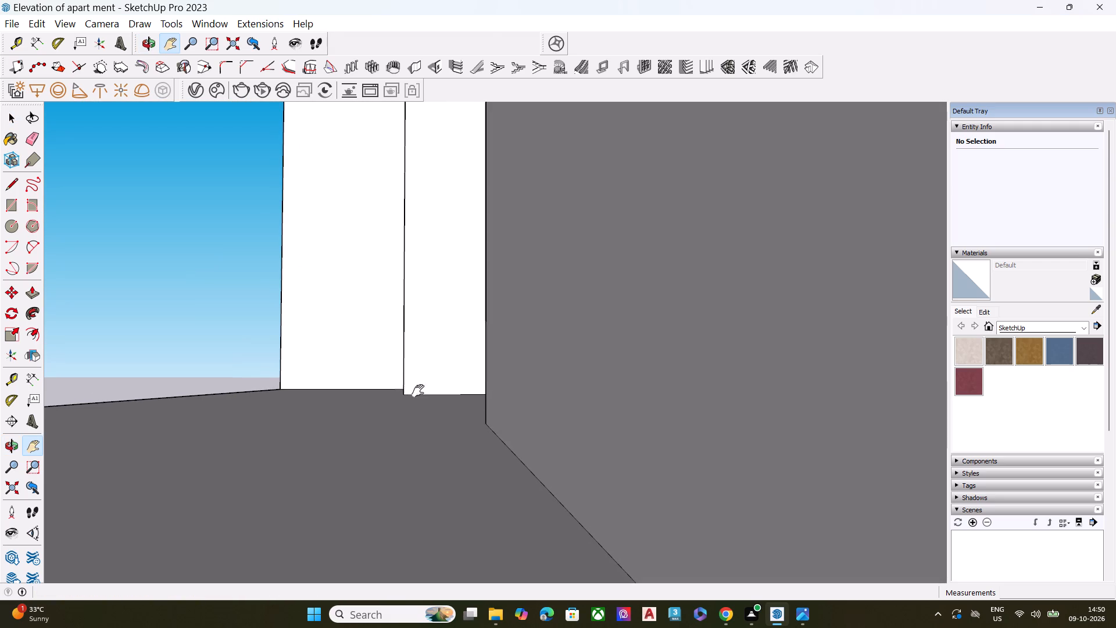
Examine the back faces of the facade wall around the white strip's openings and the rectangular outlines beside them.
middle_drag(419, 386, 134, 395)
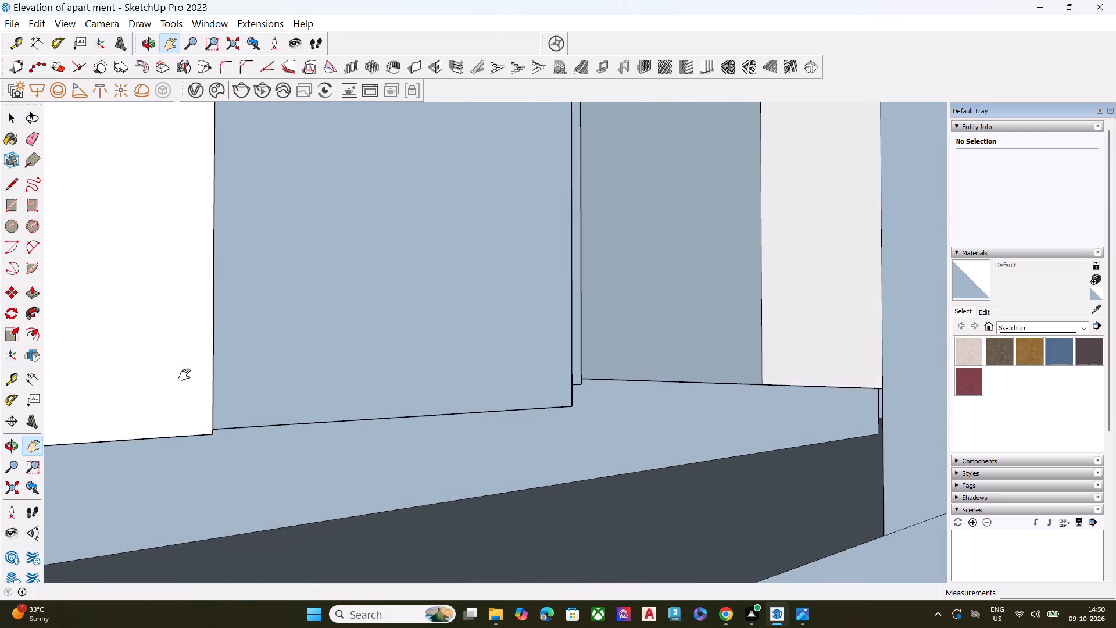
scroll(489, 368, down, 8)
middle_drag(644, 441, 295, 441)
scroll(391, 413, down, 6)
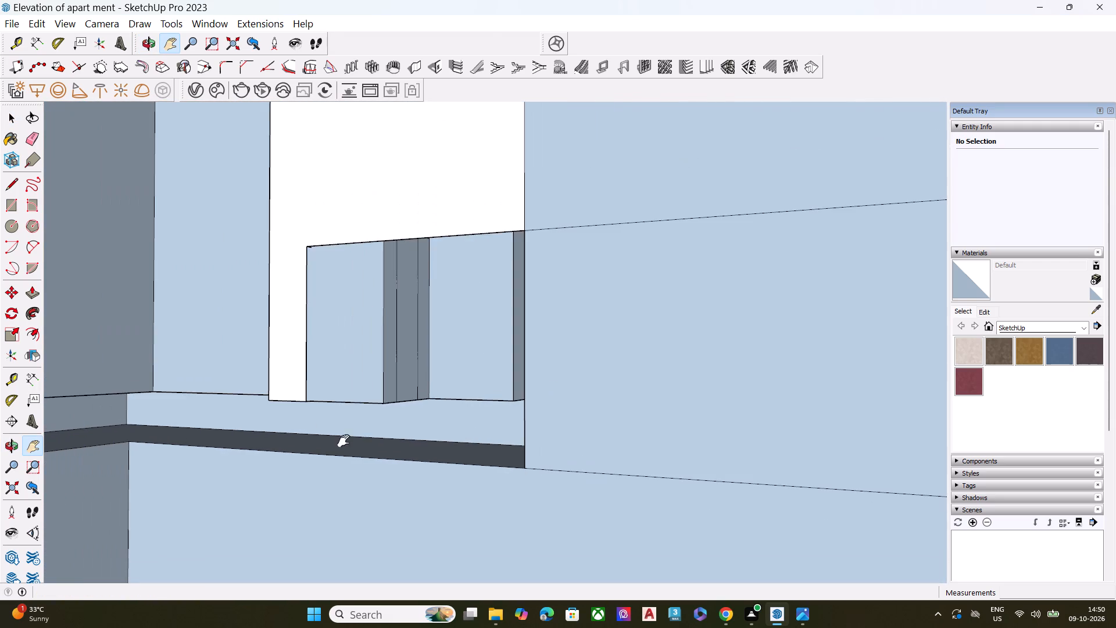
middle_drag(344, 441, 507, 475)
scroll(393, 462, down, 5)
middle_drag(489, 434, 262, 548)
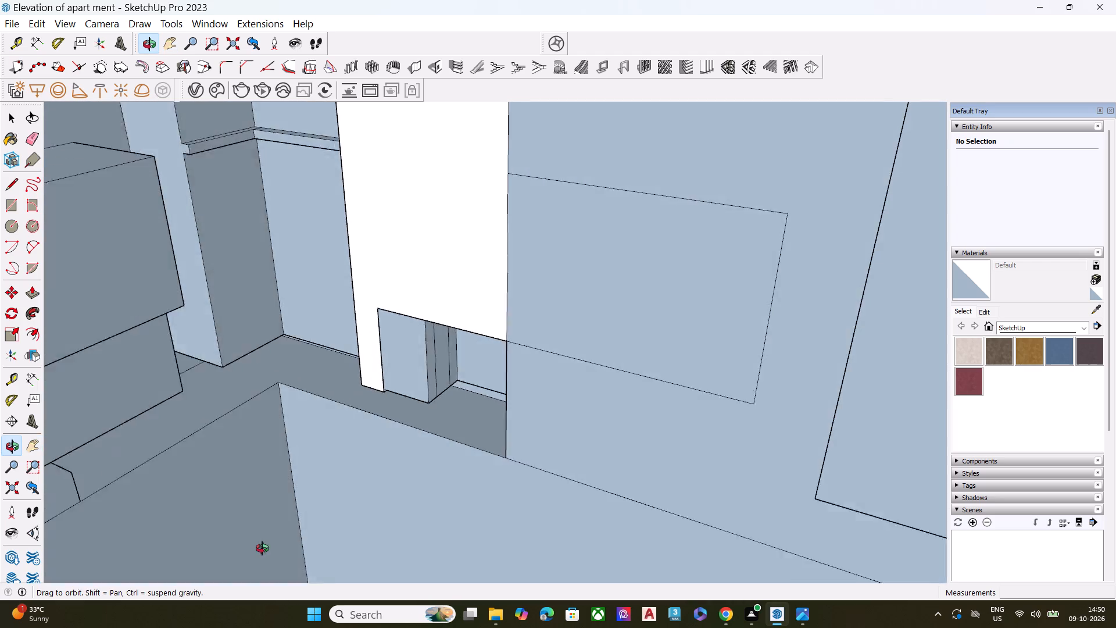
middle_drag(262, 548, 262, 548)
scroll(502, 467, down, 5)
middle_drag(387, 494, 591, 412)
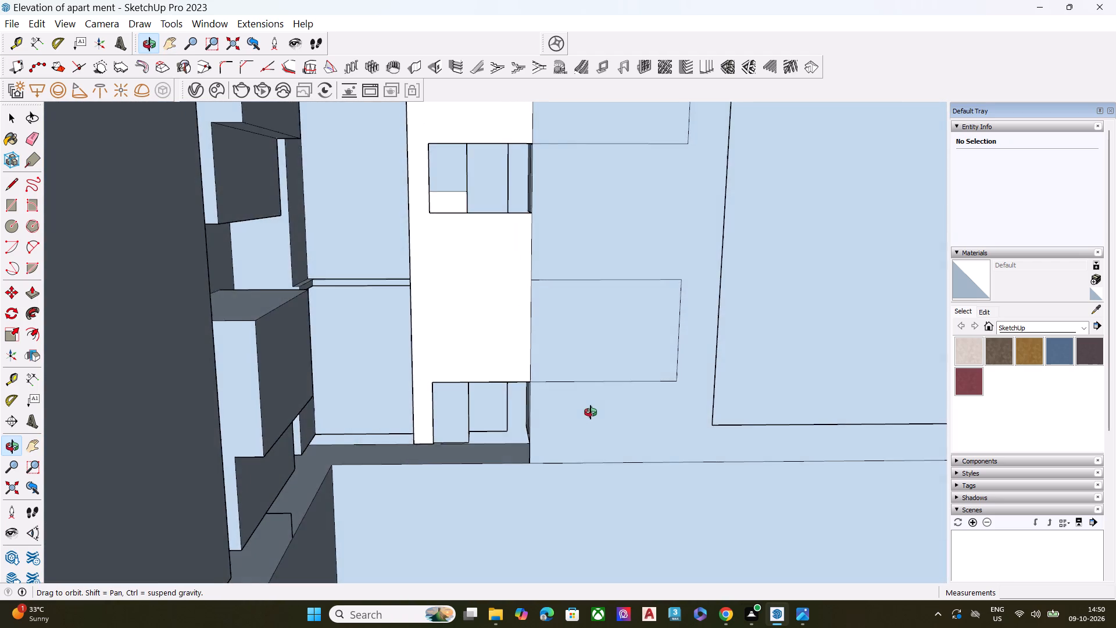
middle_drag(591, 412, 504, 448)
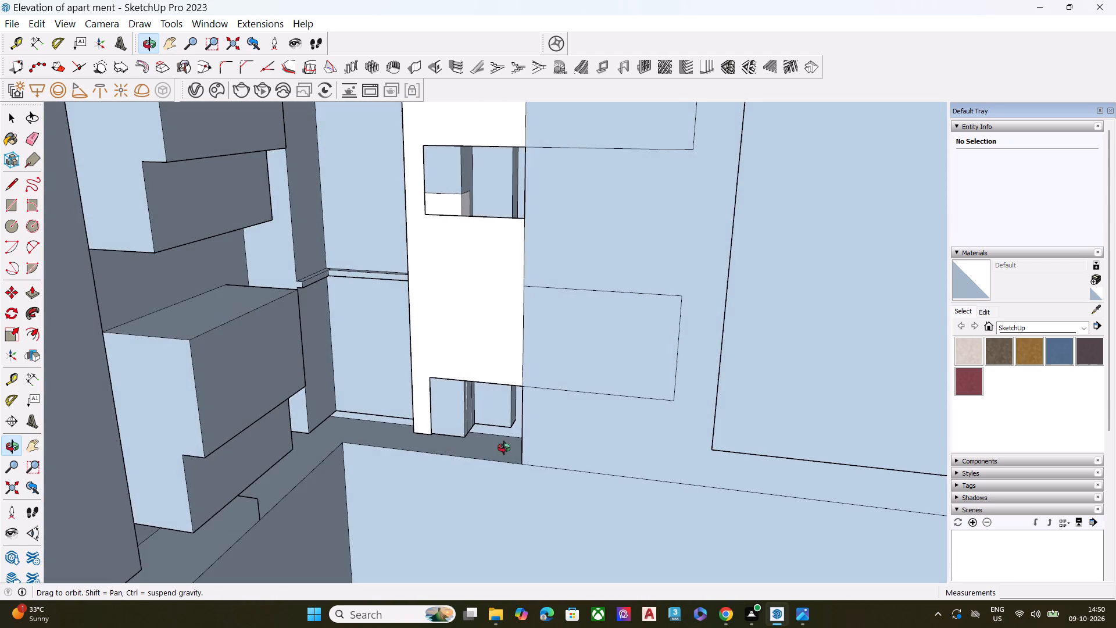
middle_drag(504, 448, 505, 448)
scroll(464, 304, up, 6)
scroll(459, 302, down, 8)
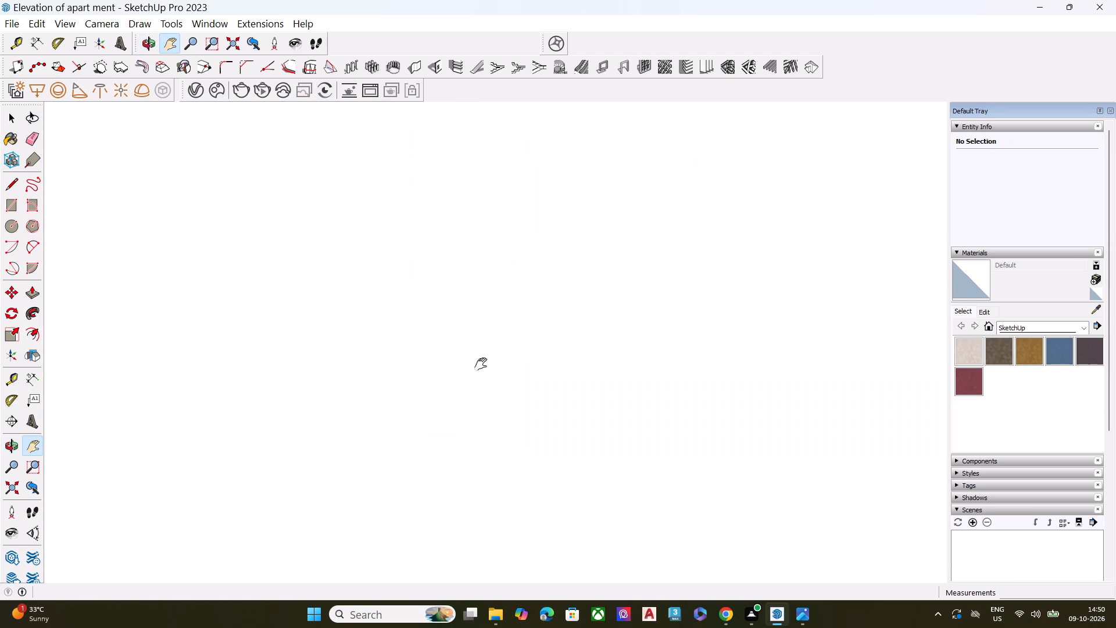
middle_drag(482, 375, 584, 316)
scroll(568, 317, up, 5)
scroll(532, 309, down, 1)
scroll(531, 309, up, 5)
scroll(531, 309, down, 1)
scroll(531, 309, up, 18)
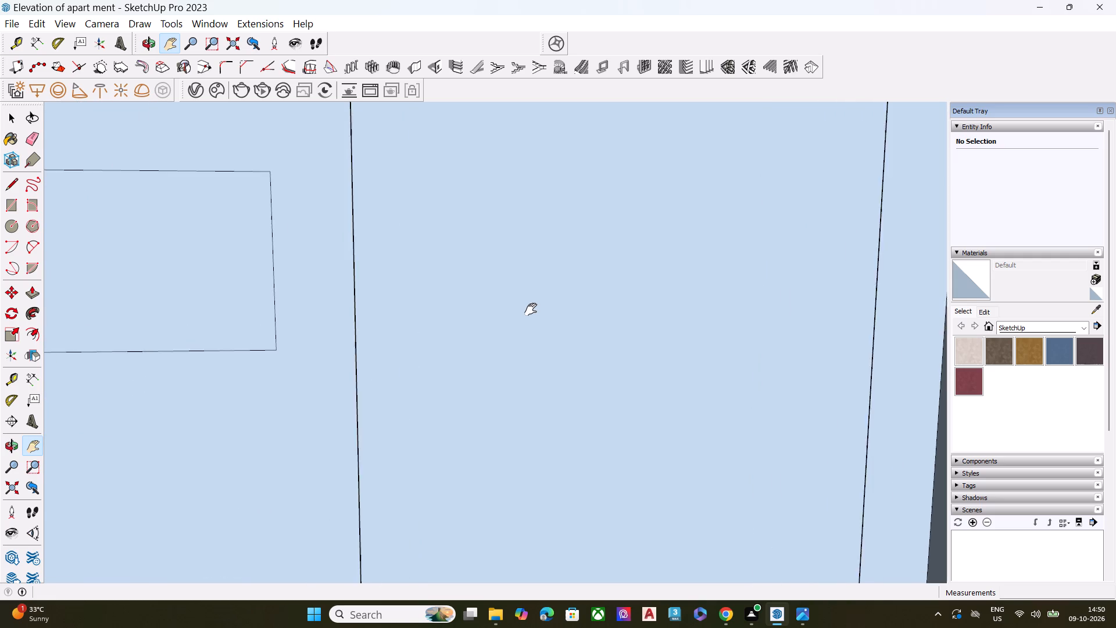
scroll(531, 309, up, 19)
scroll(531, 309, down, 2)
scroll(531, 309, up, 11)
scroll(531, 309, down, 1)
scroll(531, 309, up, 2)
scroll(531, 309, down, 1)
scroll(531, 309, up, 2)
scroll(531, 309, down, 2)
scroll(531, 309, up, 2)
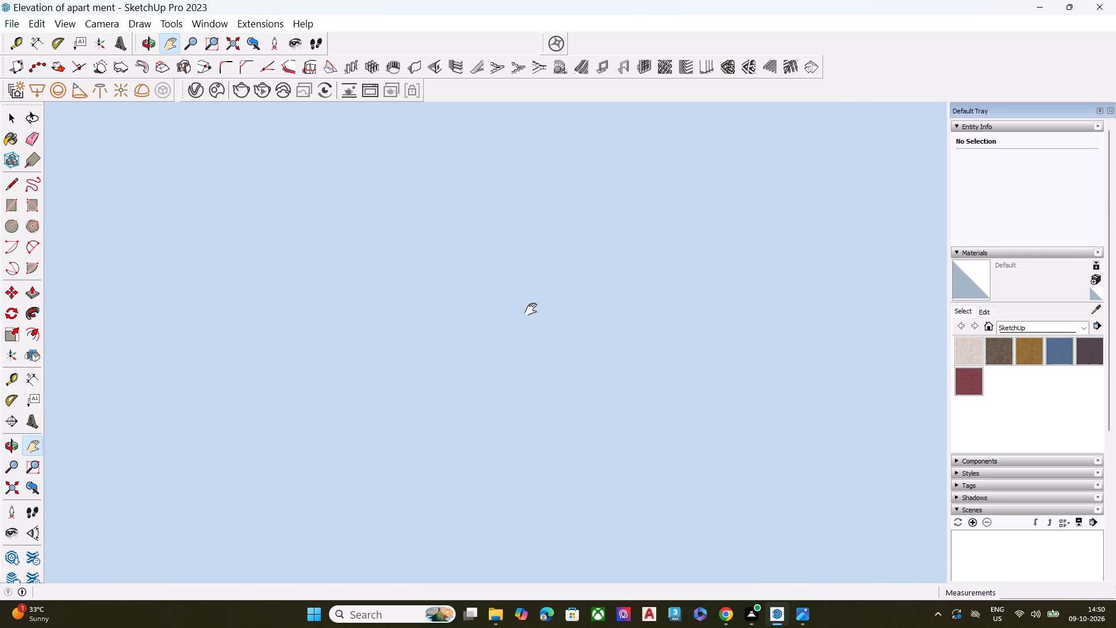
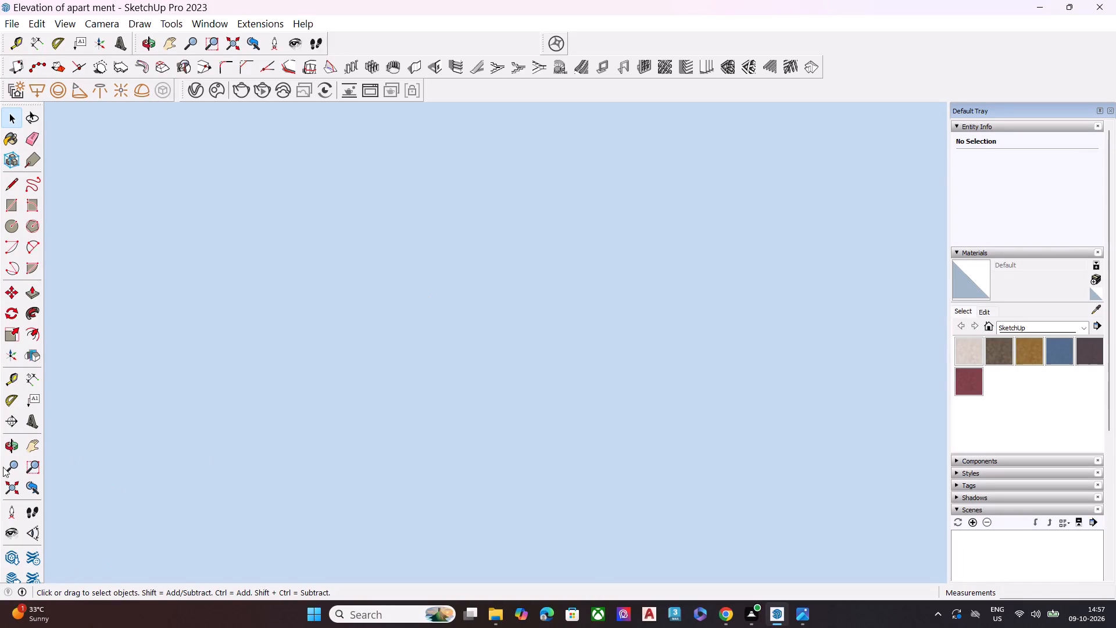
Examine the building's outer corner, the stacked openings and the large facade recess from several sides.
click(7, 490)
scroll(379, 374, down, 3)
middle_drag(380, 363, 730, 418)
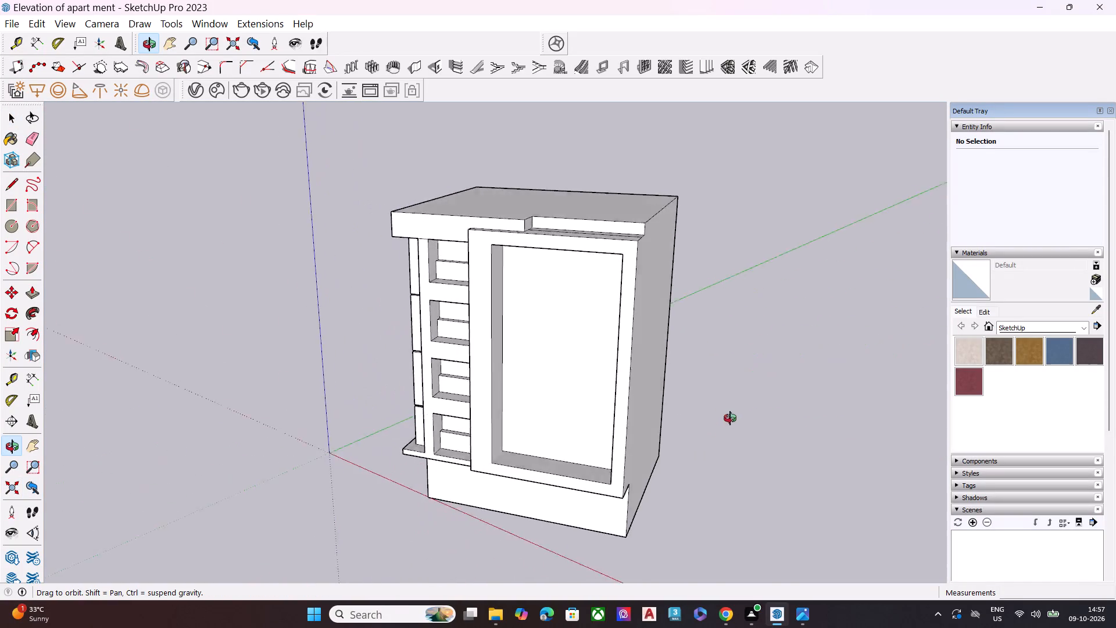
middle_drag(730, 418, 743, 368)
middle_drag(523, 365, 882, 383)
scroll(523, 365, up, 1)
scroll(882, 383, down, 1)
scroll(531, 366, up, 5)
middle_drag(605, 422, 603, 423)
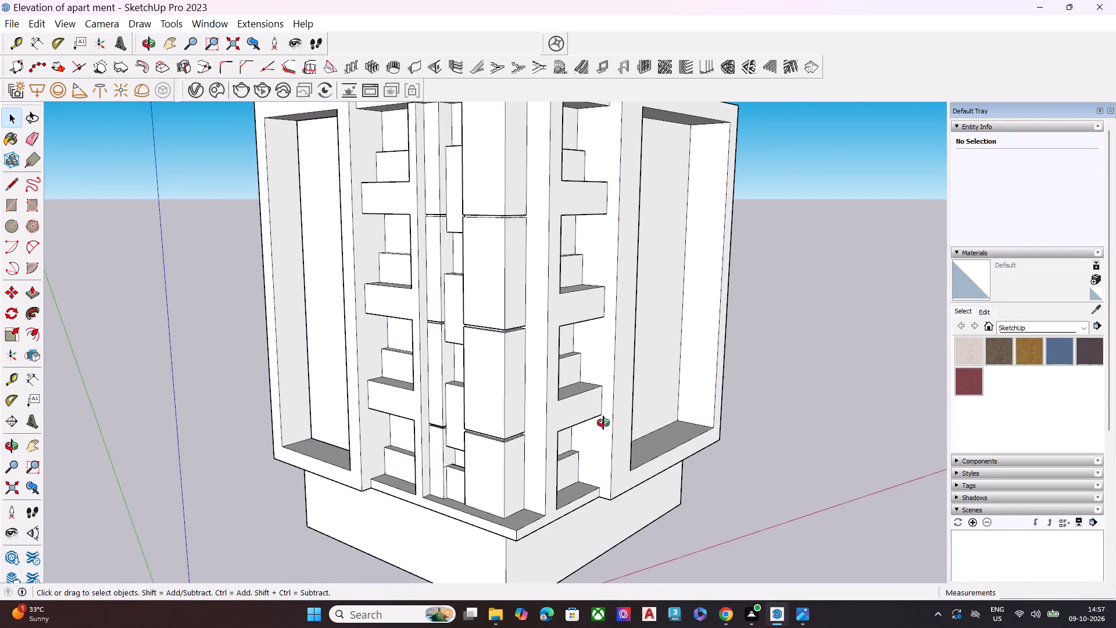
middle_drag(603, 423, 416, 425)
scroll(407, 414, down, 6)
scroll(642, 411, up, 5)
middle_drag(546, 419, 437, 455)
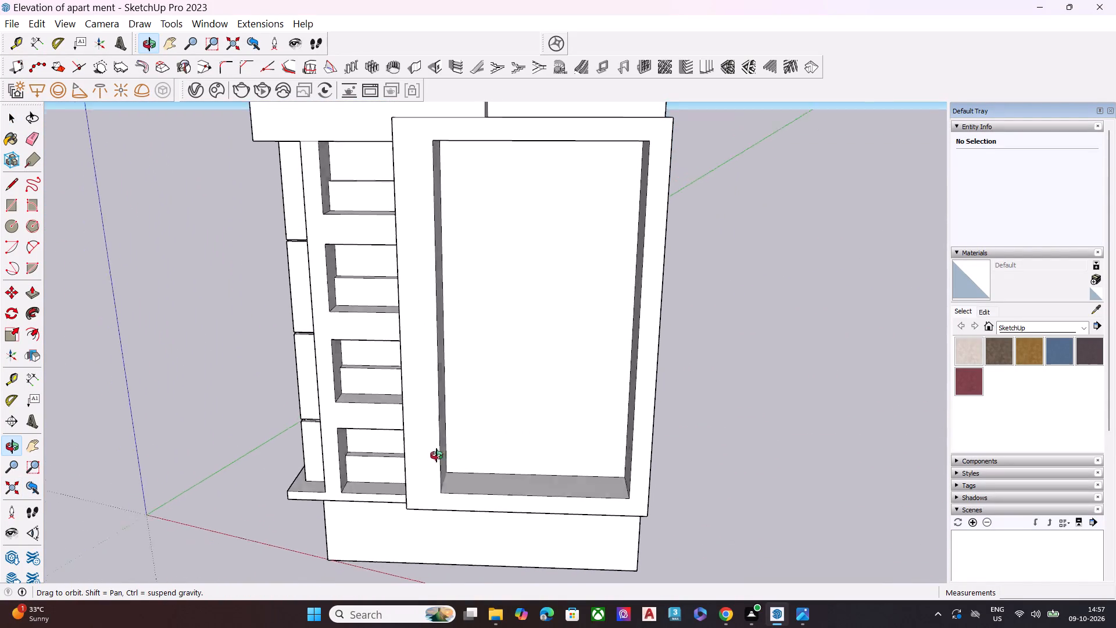
middle_drag(437, 455, 422, 459)
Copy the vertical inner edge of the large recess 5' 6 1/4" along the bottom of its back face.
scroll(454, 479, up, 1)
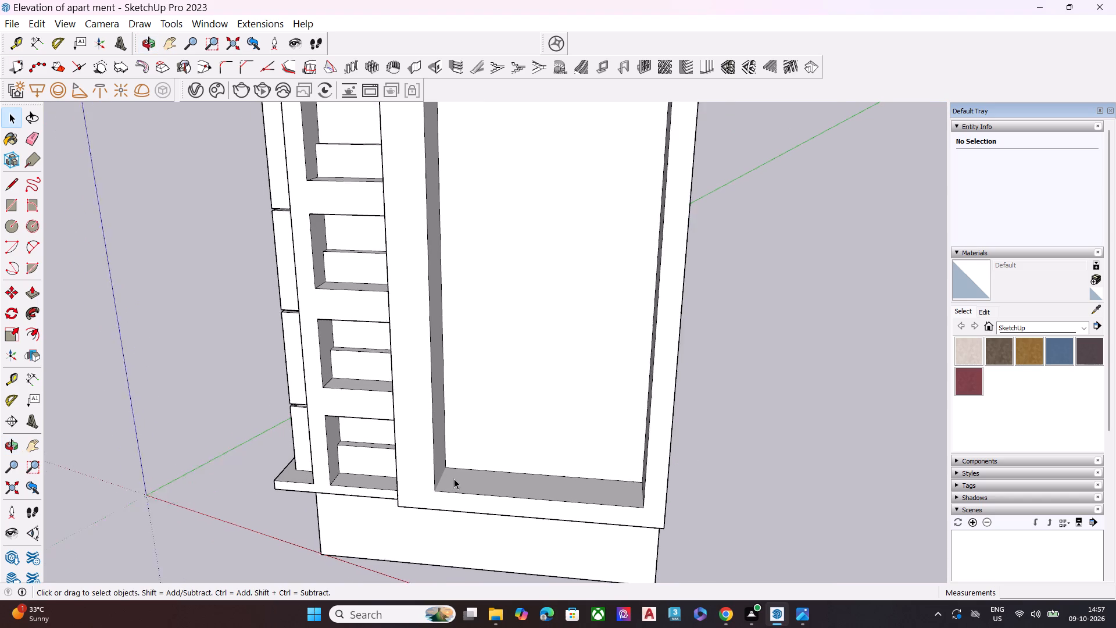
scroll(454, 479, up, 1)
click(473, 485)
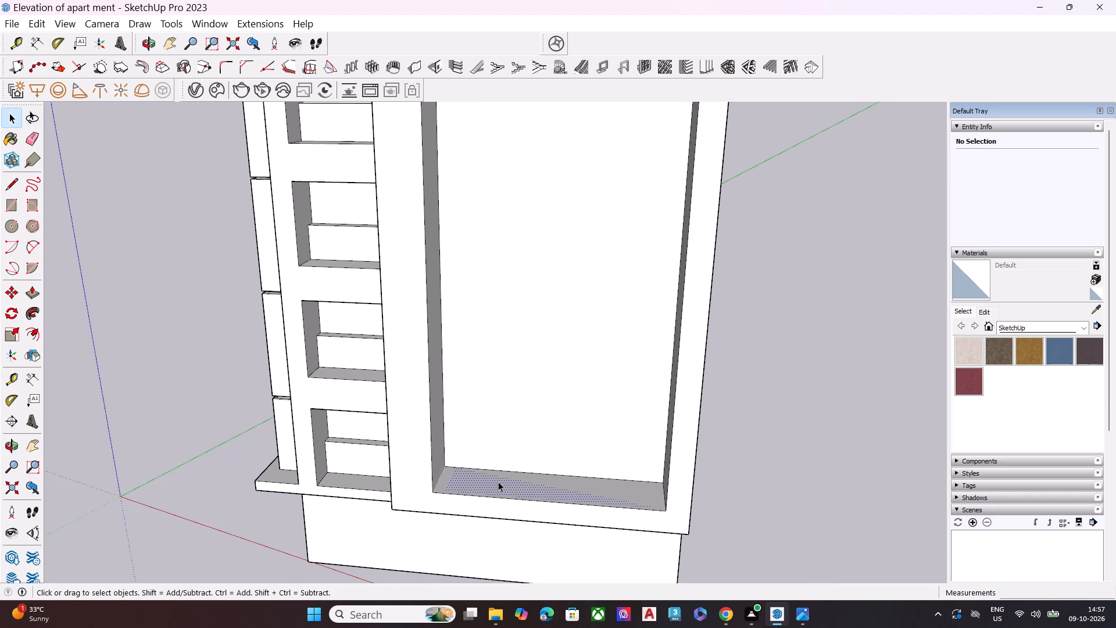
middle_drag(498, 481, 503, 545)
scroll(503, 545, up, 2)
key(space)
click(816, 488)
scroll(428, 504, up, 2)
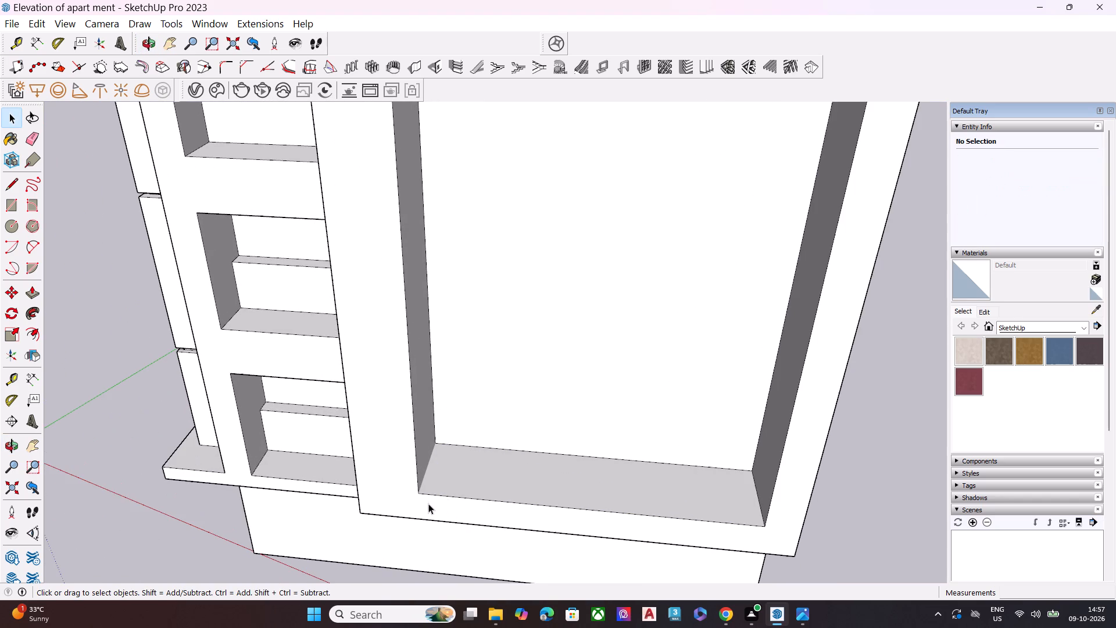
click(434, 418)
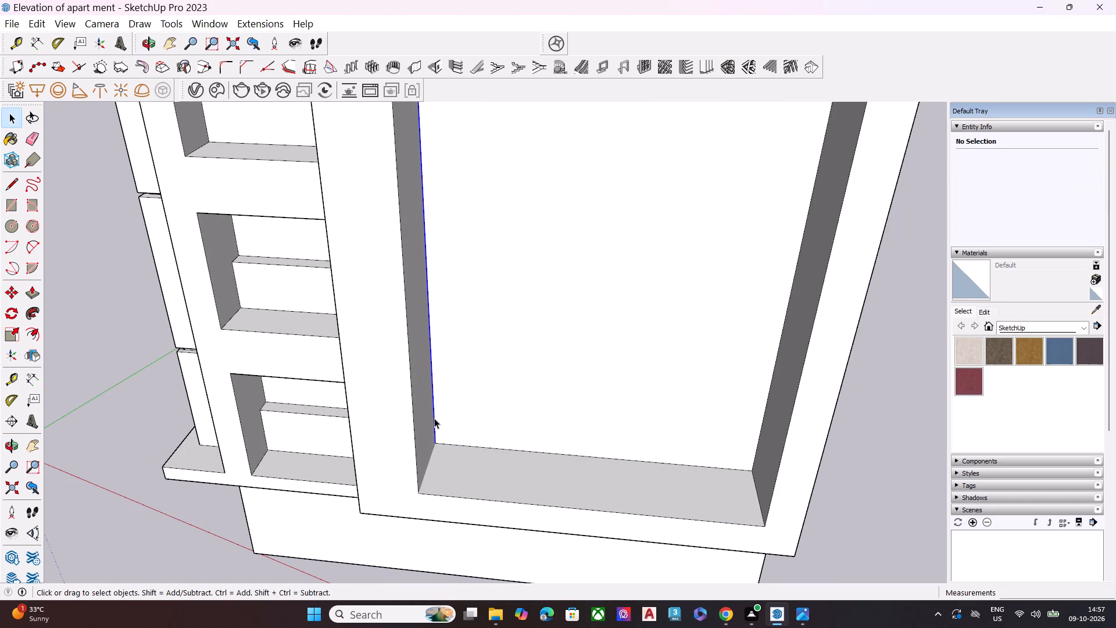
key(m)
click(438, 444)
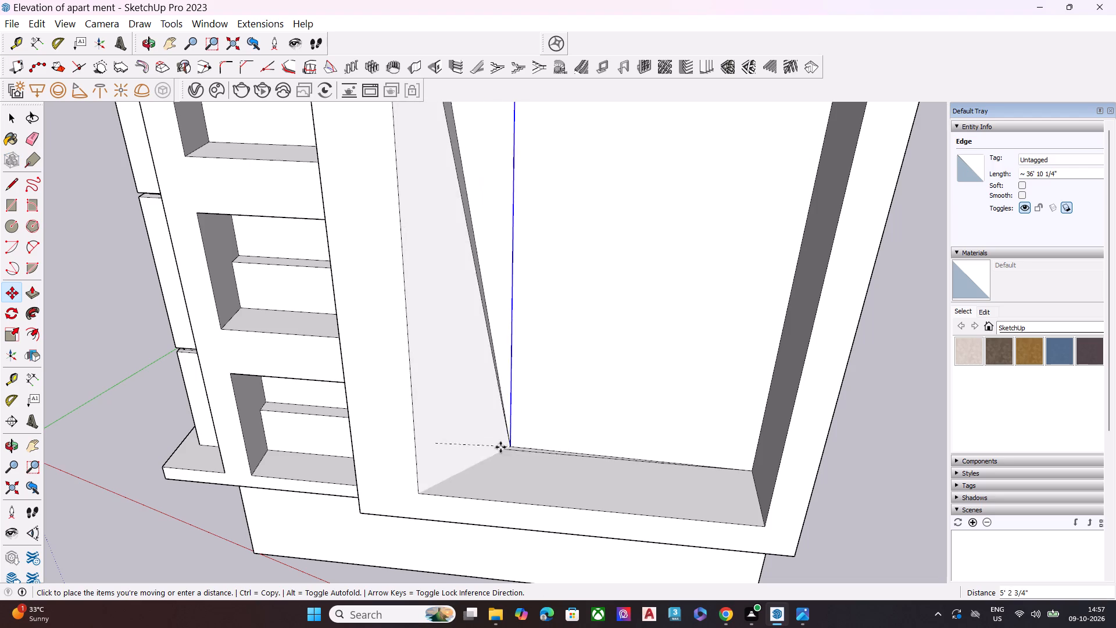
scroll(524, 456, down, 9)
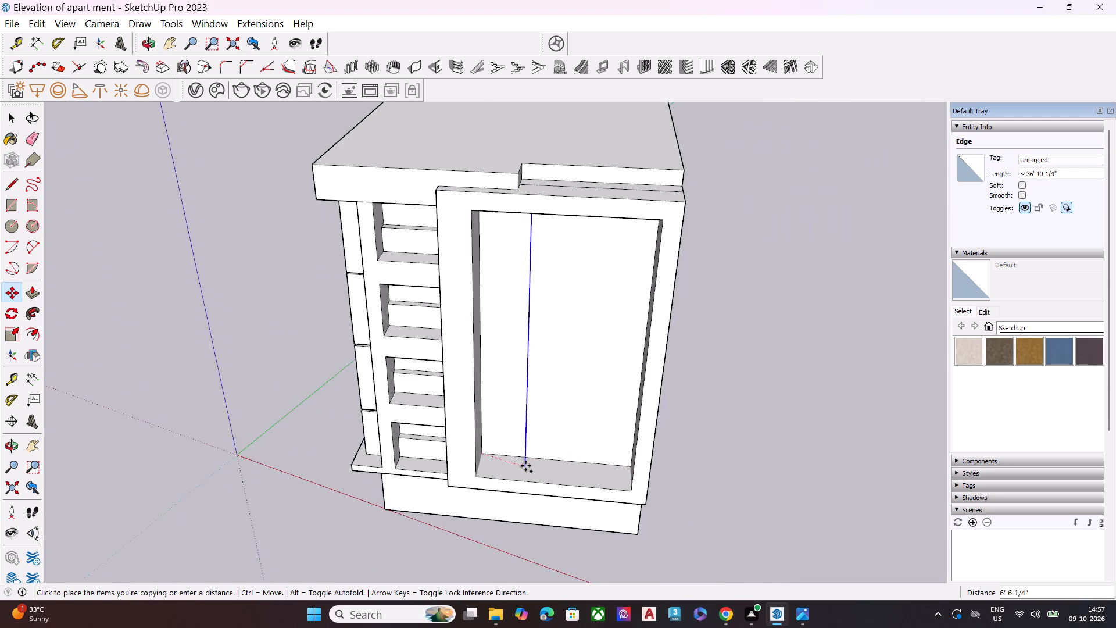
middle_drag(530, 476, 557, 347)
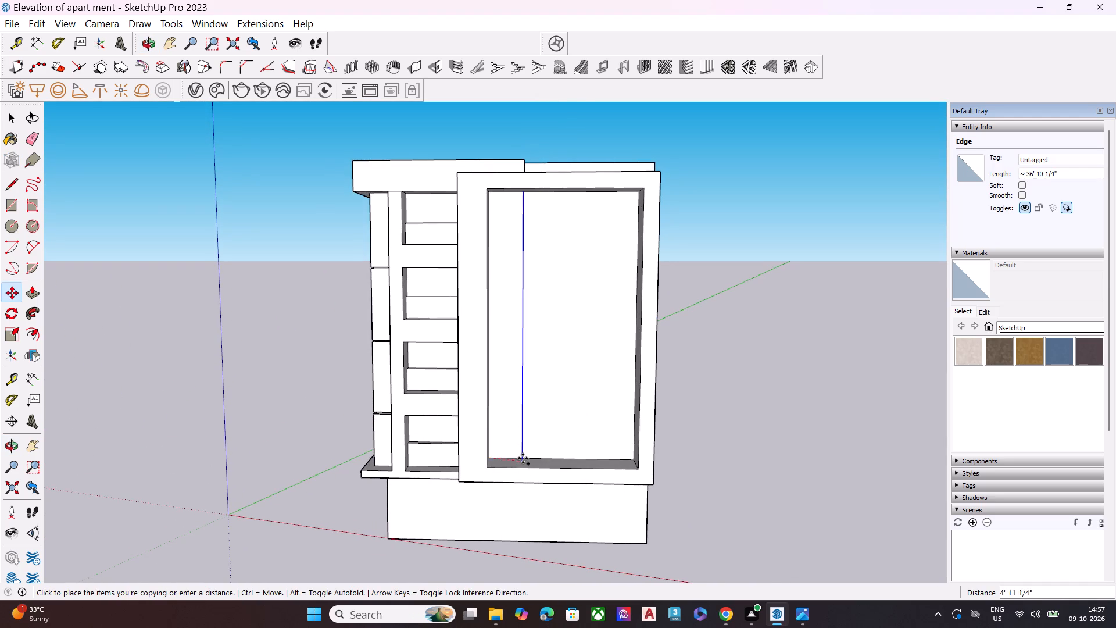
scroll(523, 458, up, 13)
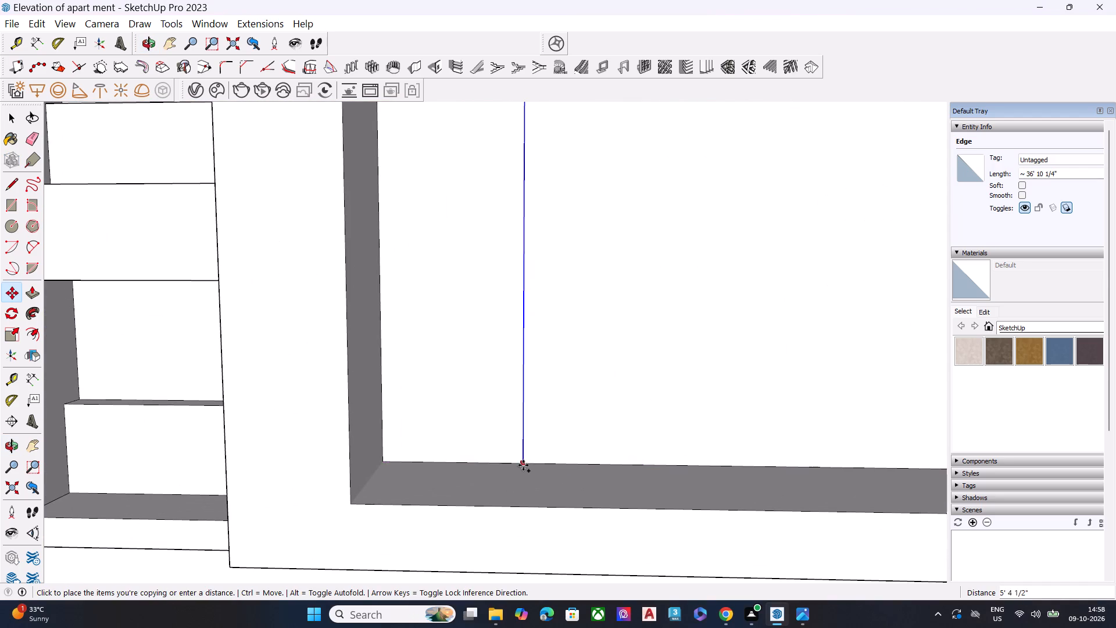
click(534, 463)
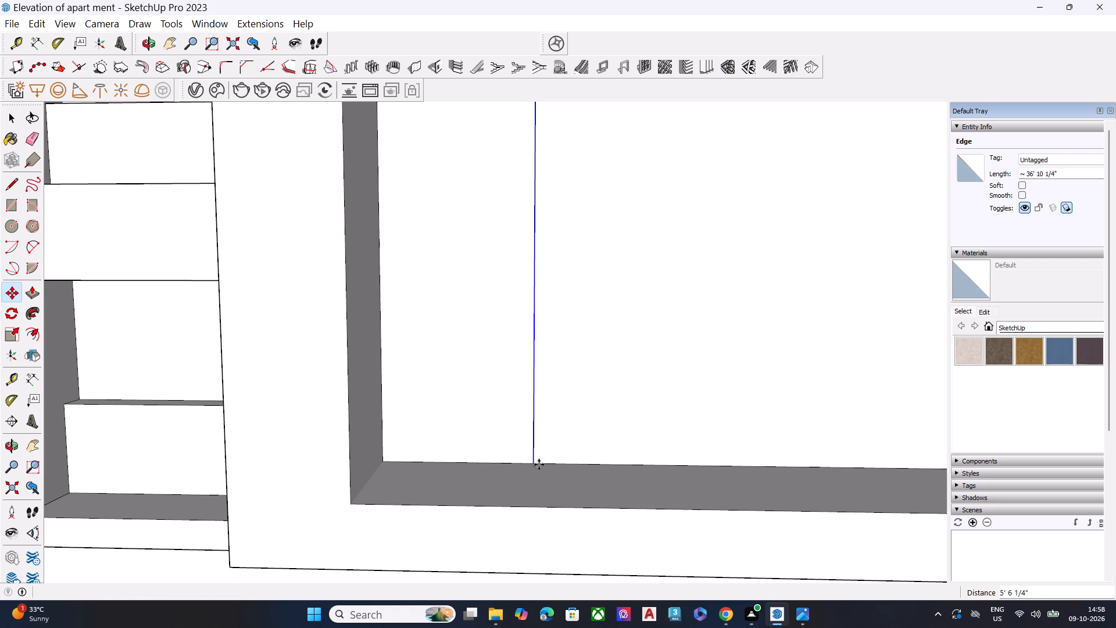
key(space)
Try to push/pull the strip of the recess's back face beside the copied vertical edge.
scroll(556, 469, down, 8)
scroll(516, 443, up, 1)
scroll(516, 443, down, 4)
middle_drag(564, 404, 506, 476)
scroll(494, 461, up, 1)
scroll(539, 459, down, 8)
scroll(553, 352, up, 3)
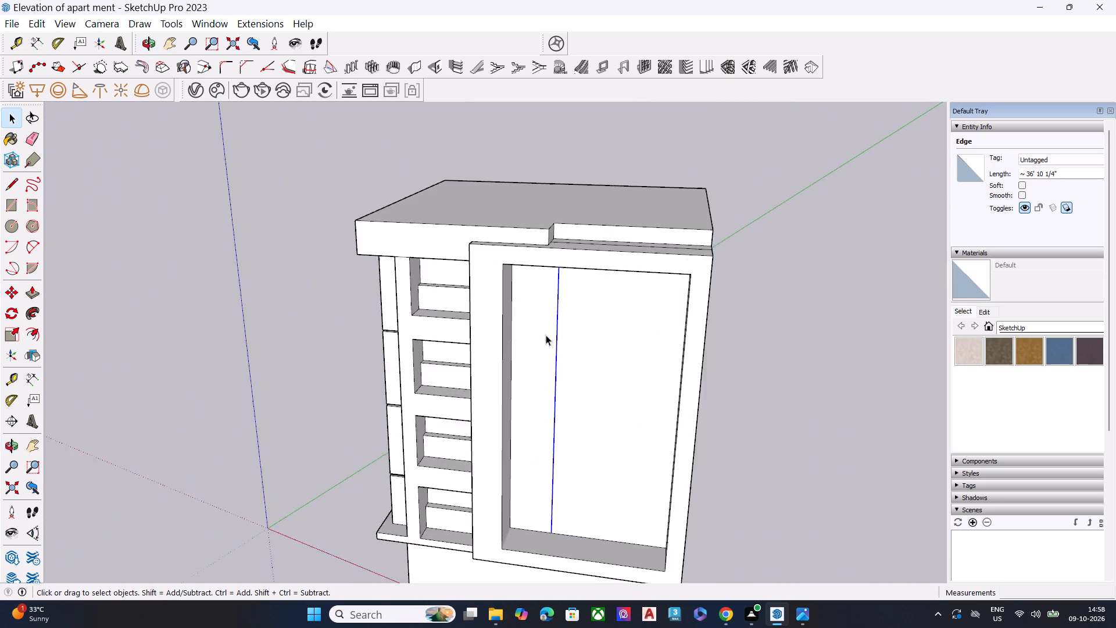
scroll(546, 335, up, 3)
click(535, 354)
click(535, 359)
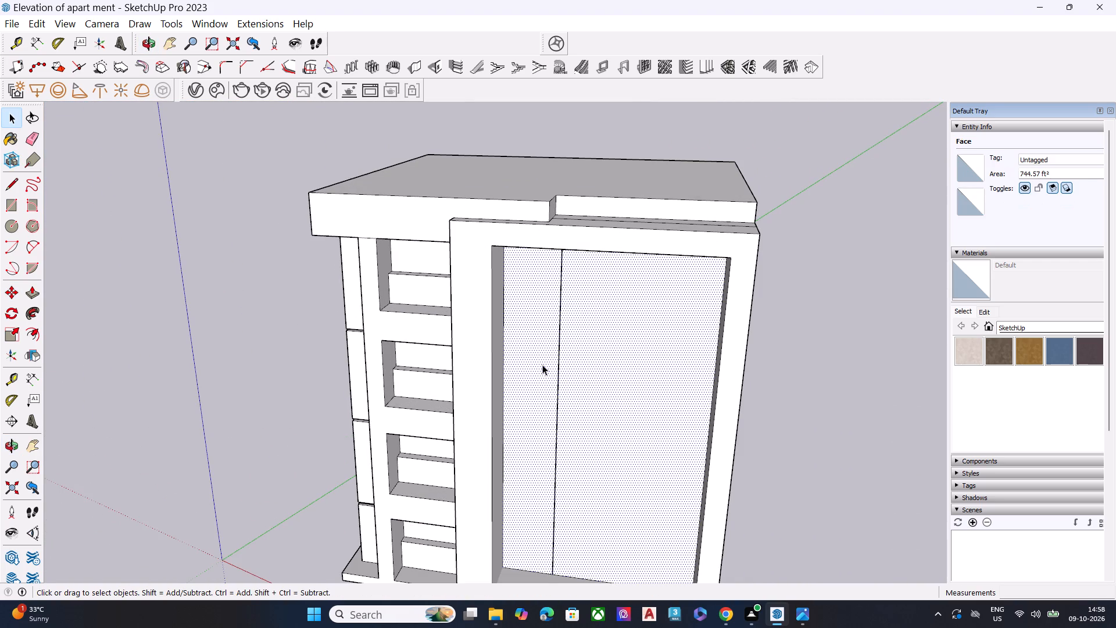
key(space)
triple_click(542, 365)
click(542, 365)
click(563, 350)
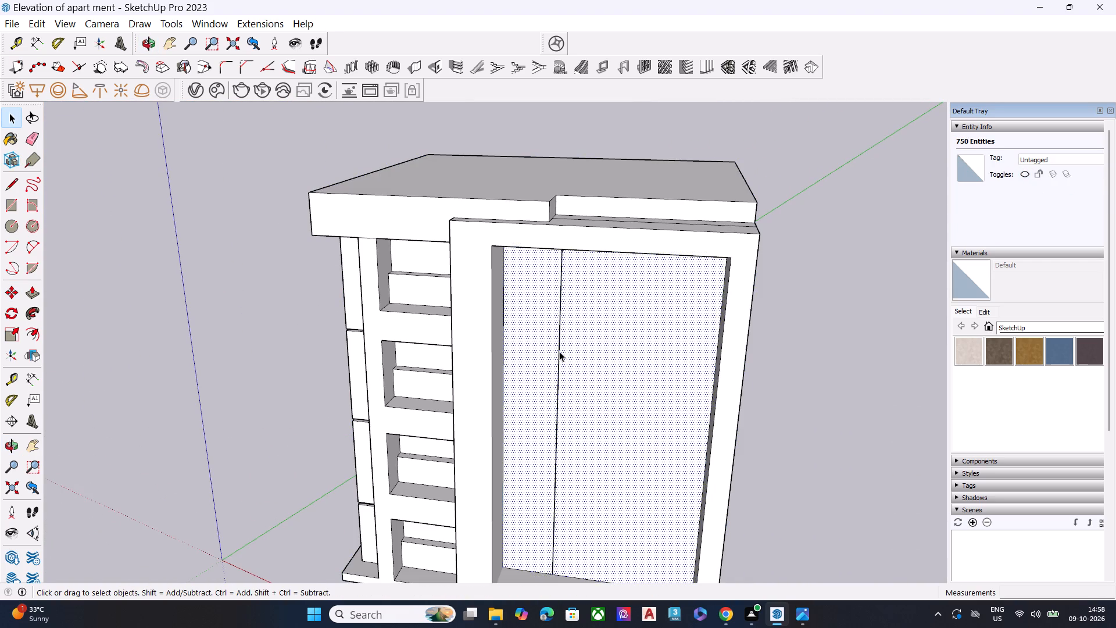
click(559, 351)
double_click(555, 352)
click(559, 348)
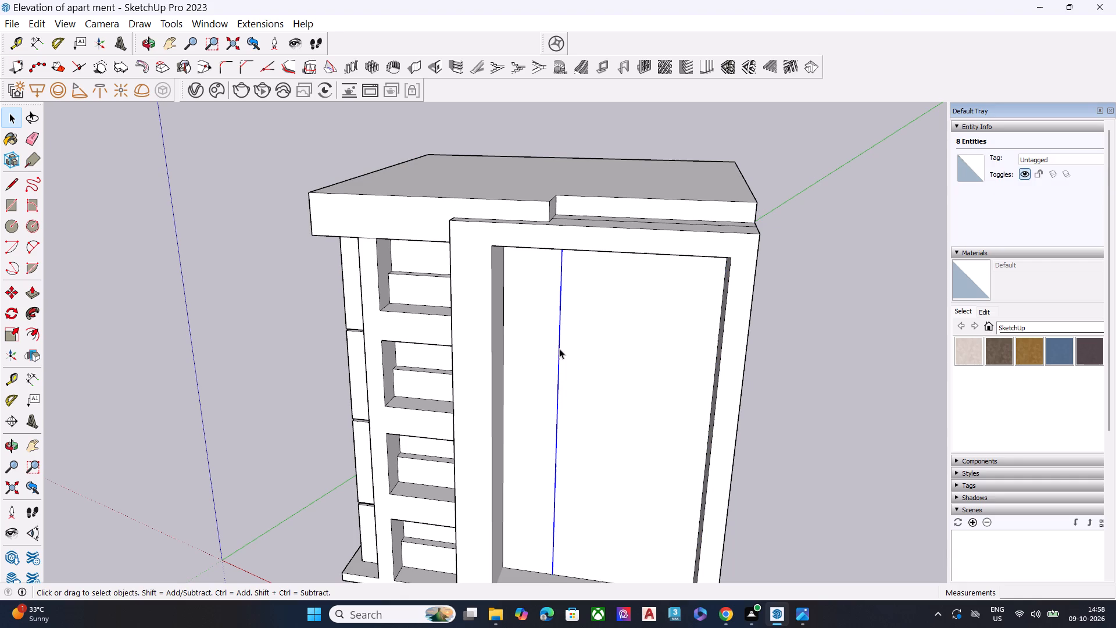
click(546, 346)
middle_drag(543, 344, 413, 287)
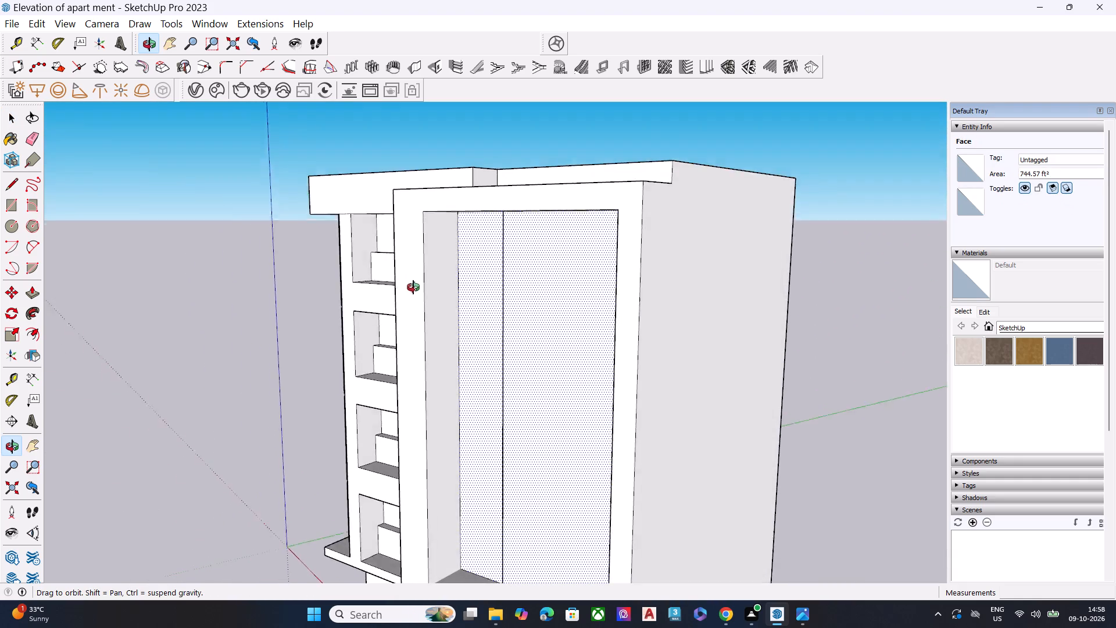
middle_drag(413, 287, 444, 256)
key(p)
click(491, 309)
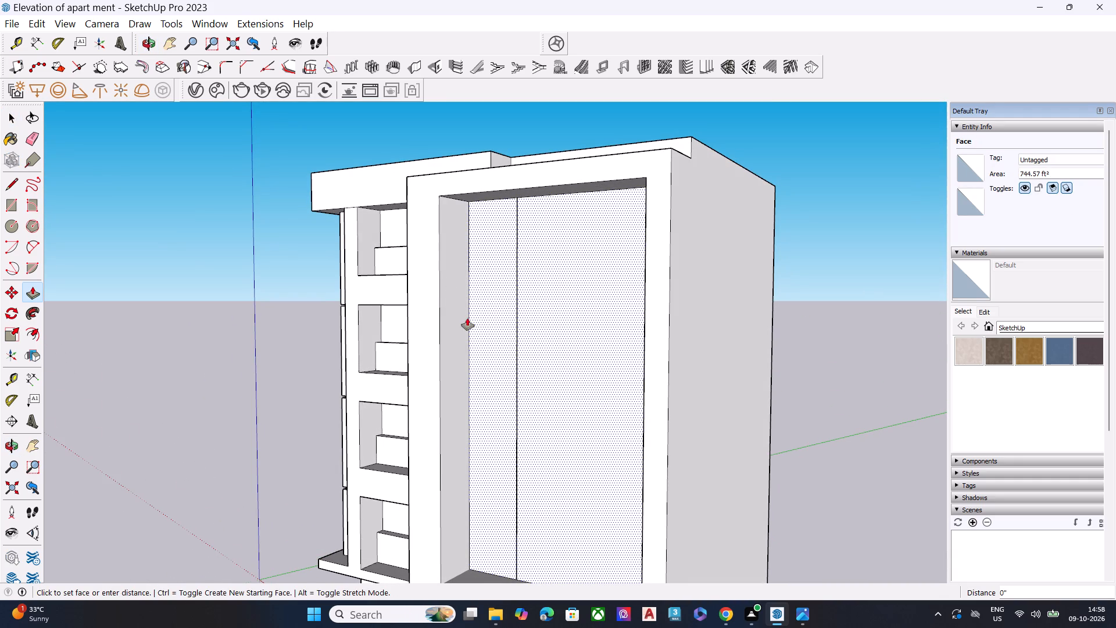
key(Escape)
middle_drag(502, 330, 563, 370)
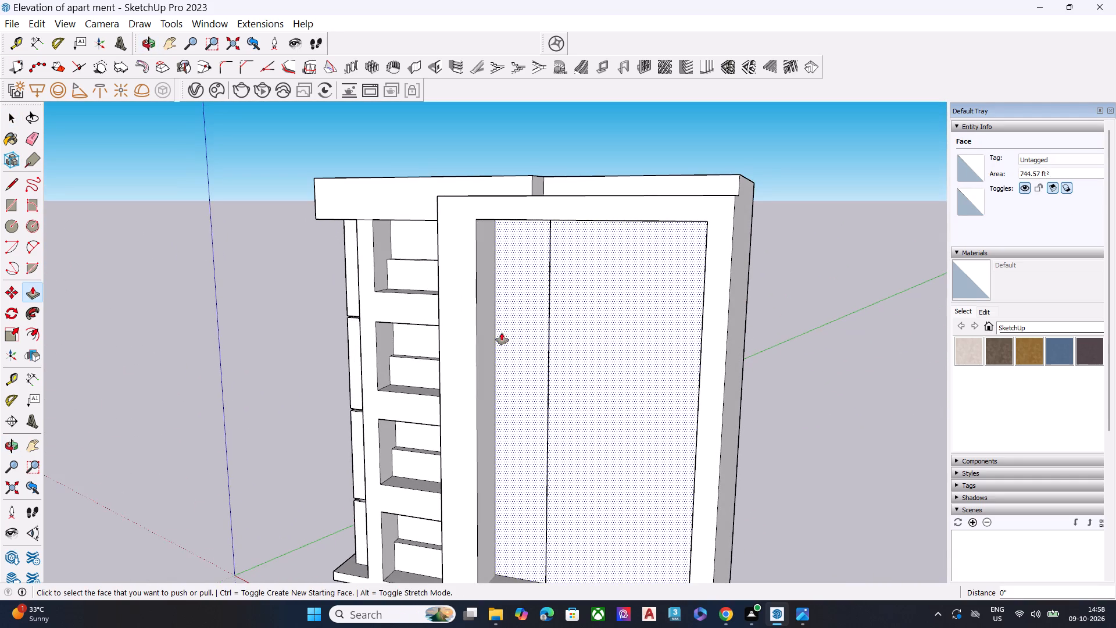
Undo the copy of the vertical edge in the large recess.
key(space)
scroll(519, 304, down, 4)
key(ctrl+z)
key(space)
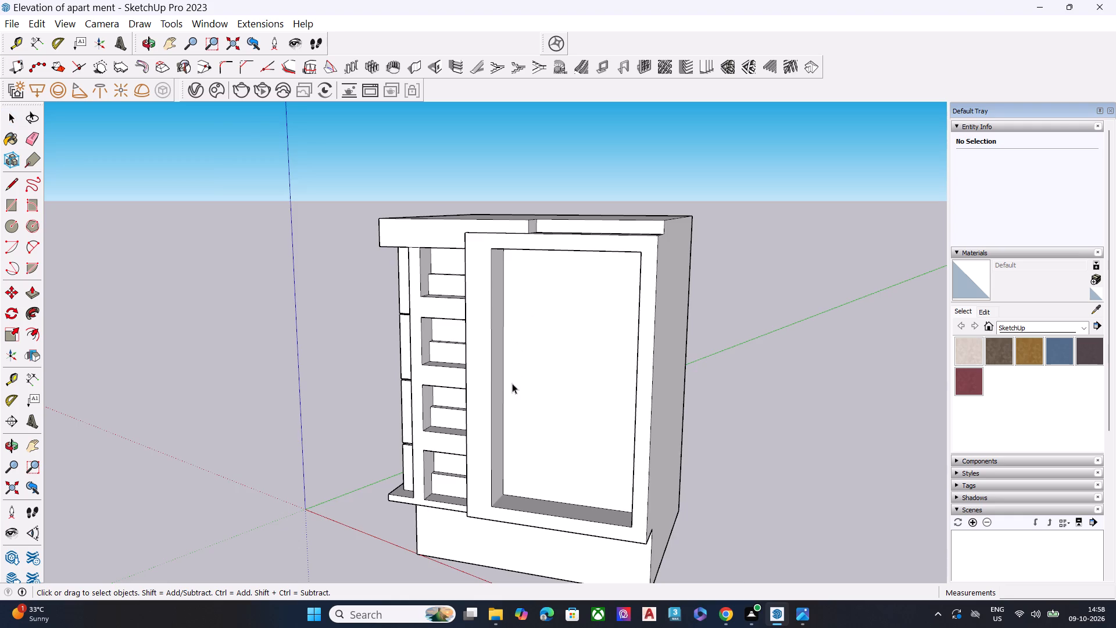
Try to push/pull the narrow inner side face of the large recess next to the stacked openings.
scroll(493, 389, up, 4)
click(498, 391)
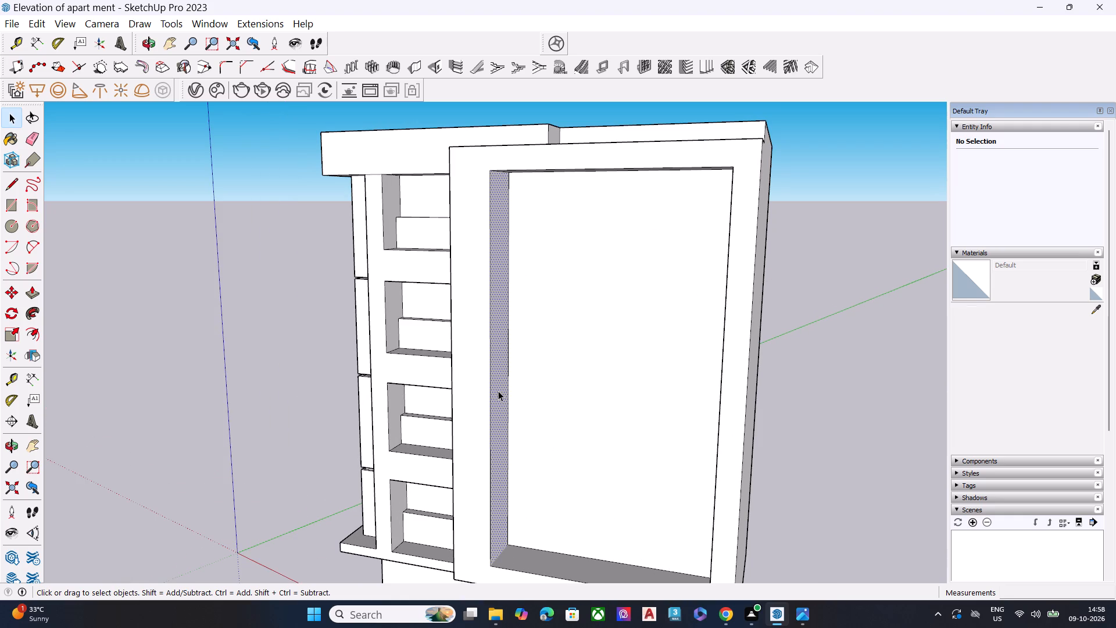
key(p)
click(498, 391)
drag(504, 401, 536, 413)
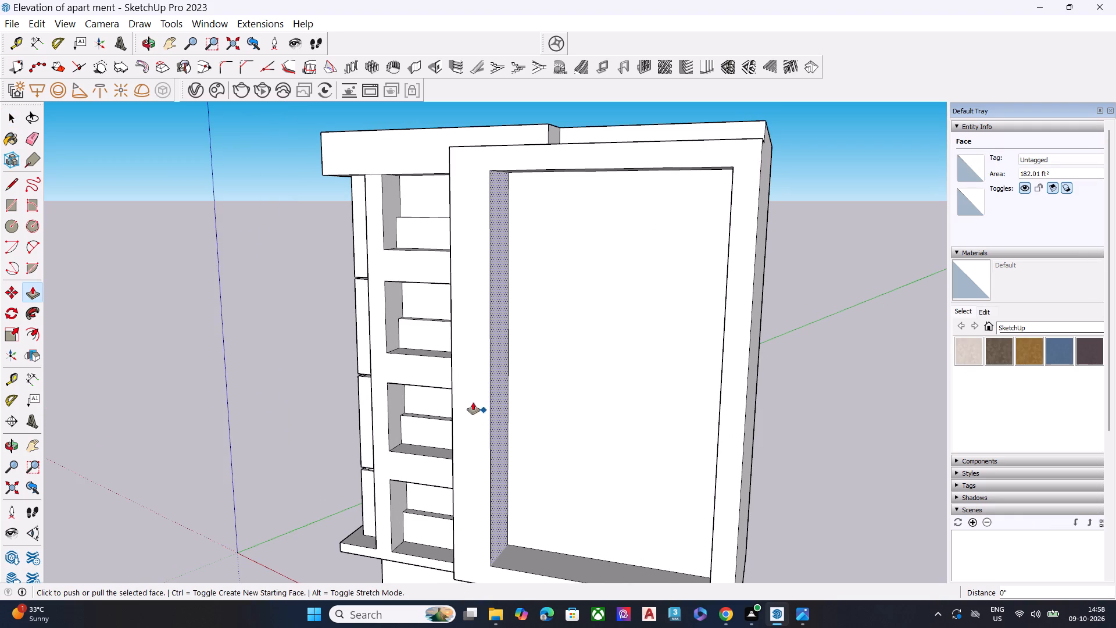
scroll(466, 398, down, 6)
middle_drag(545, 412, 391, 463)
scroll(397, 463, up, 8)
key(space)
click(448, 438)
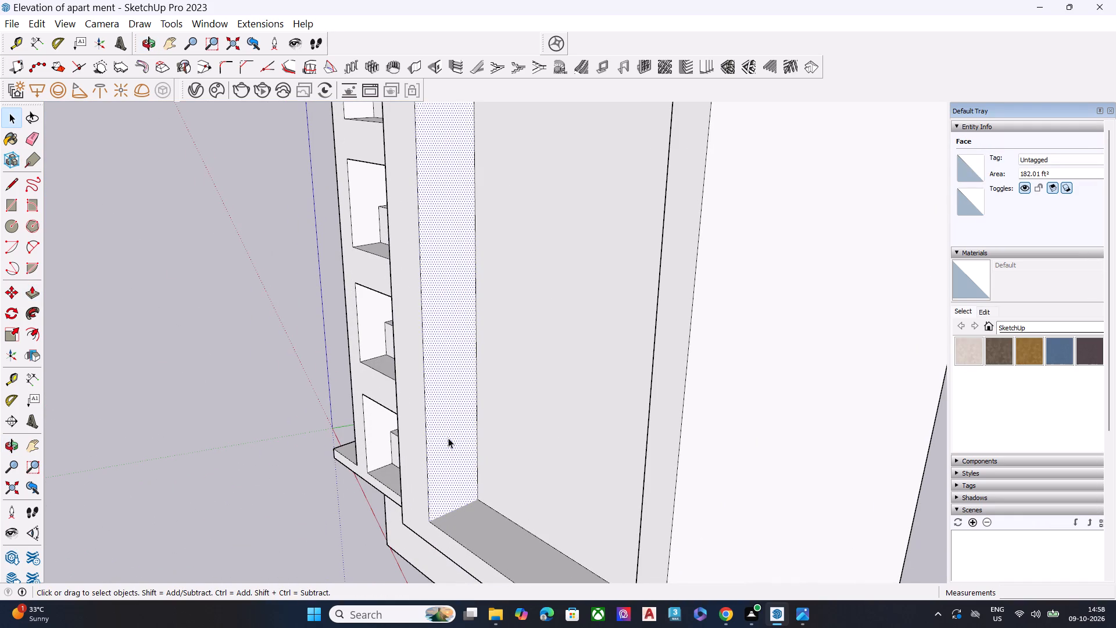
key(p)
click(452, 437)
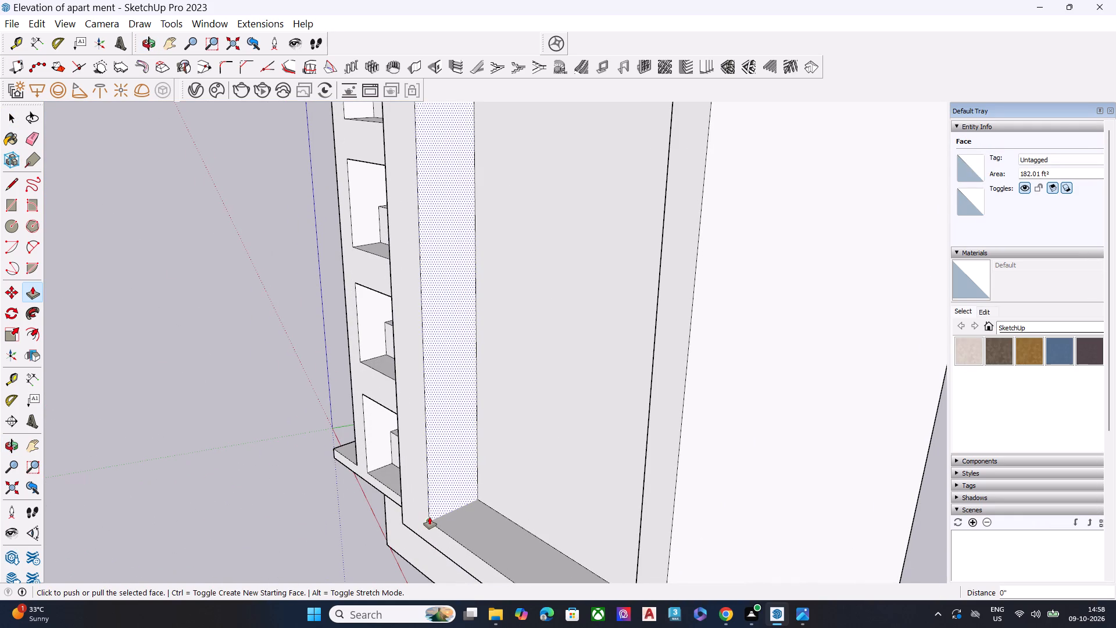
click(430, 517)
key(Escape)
Examine the large recess, the corner piers and the base from the front and from above.
middle_drag(462, 465, 721, 401)
middle_drag(749, 473, 788, 558)
scroll(752, 487, down, 1)
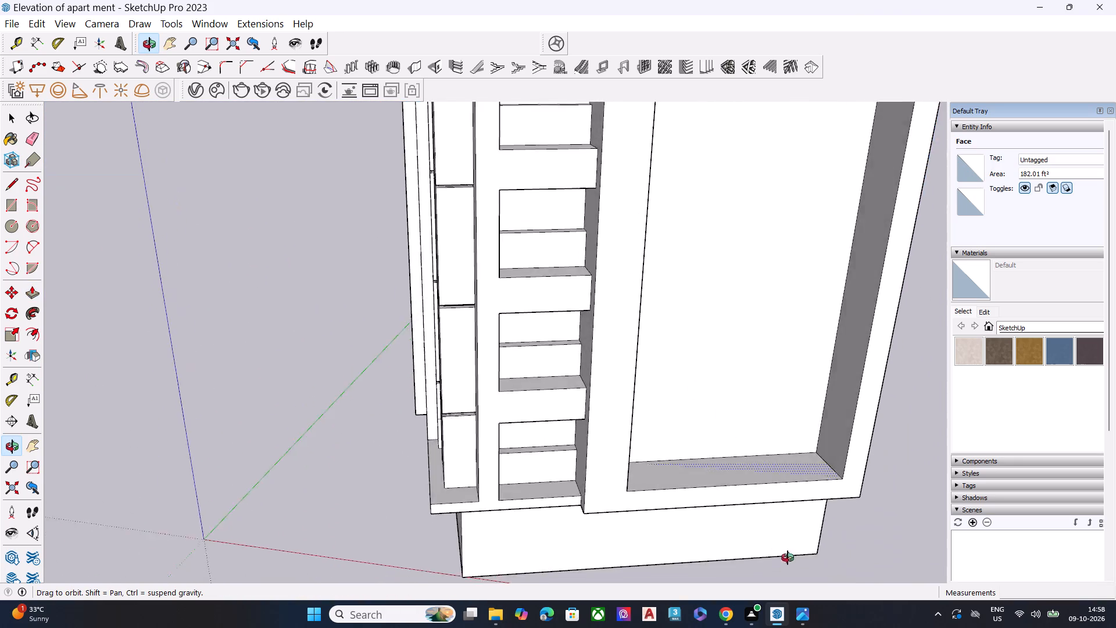
middle_drag(788, 558, 786, 458)
scroll(786, 458, up, 2)
scroll(589, 305, down, 9)
scroll(654, 352, up, 1)
middle_drag(654, 352, 656, 408)
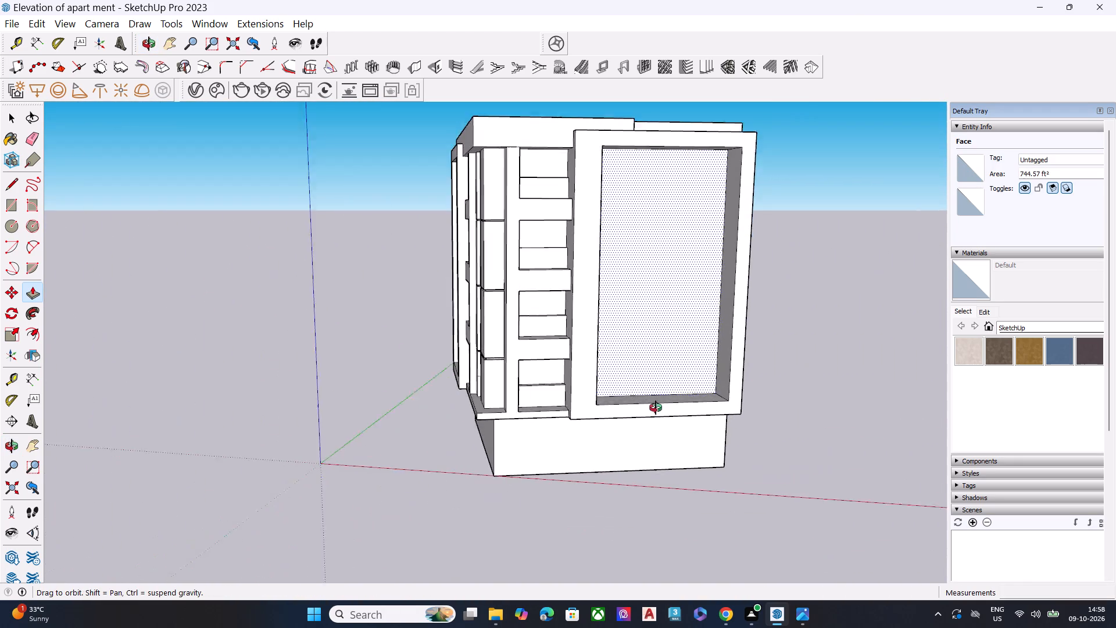
middle_drag(656, 408, 548, 458)
scroll(505, 422, up, 2)
scroll(591, 376, down, 1)
scroll(591, 378, up, 1)
scroll(592, 379, down, 3)
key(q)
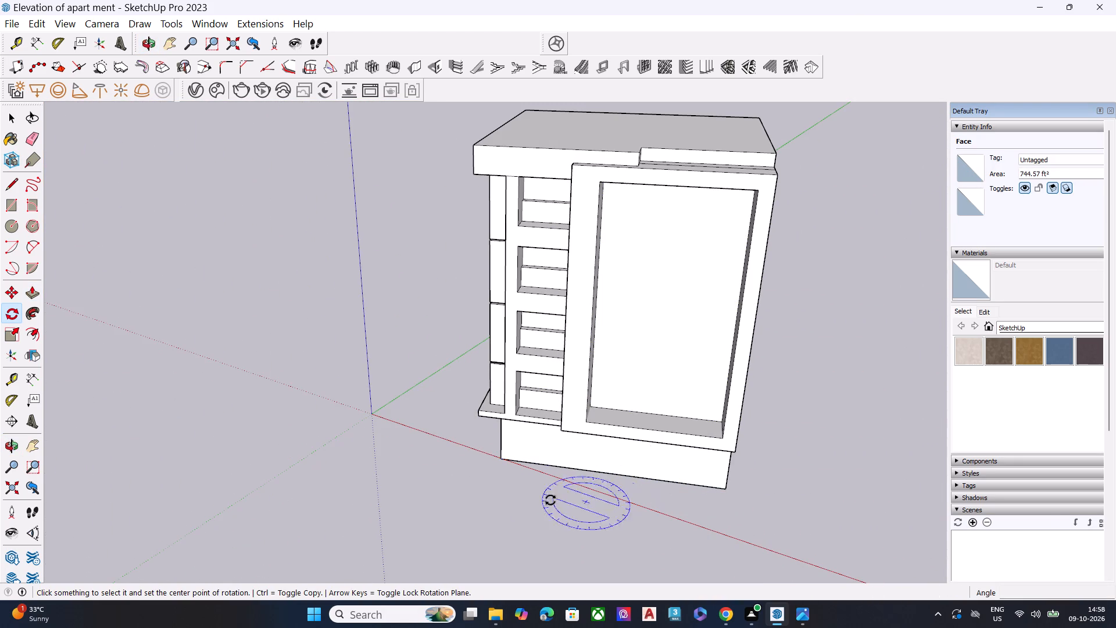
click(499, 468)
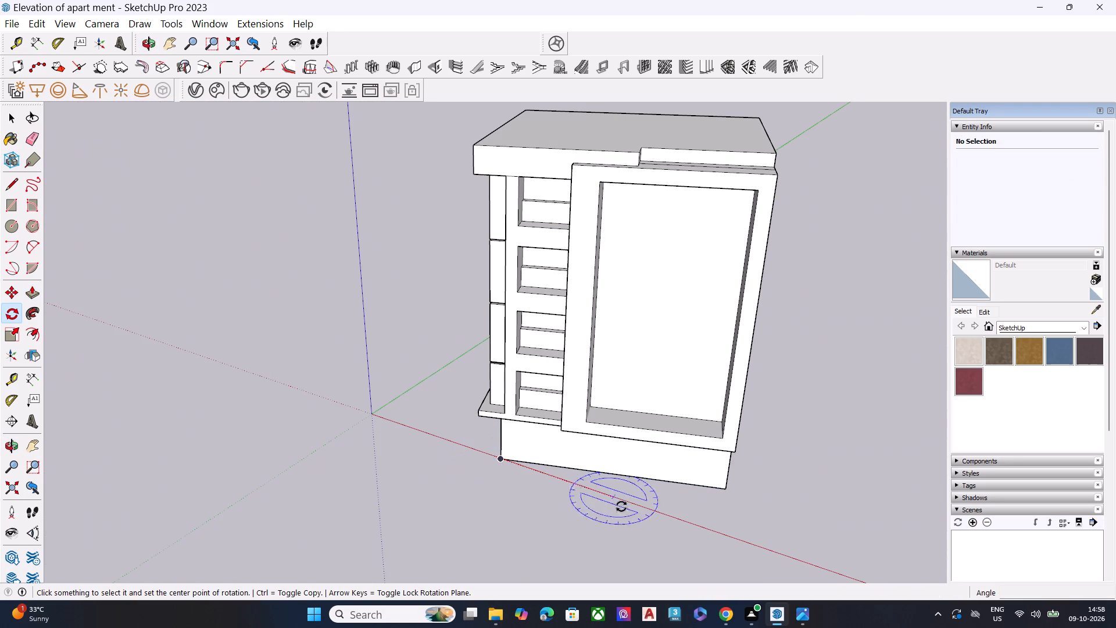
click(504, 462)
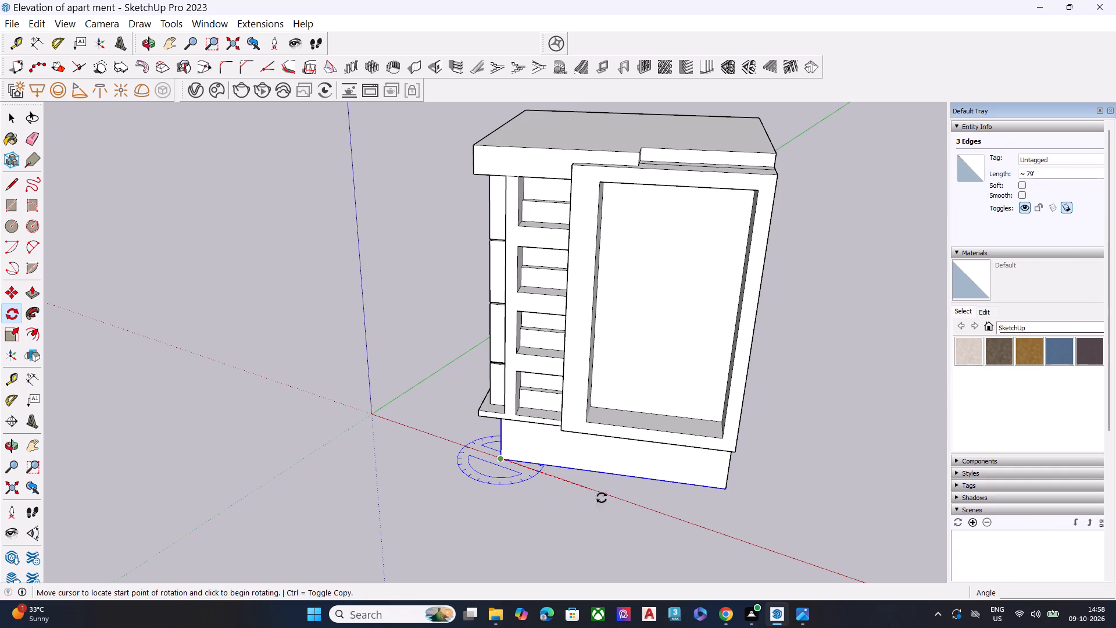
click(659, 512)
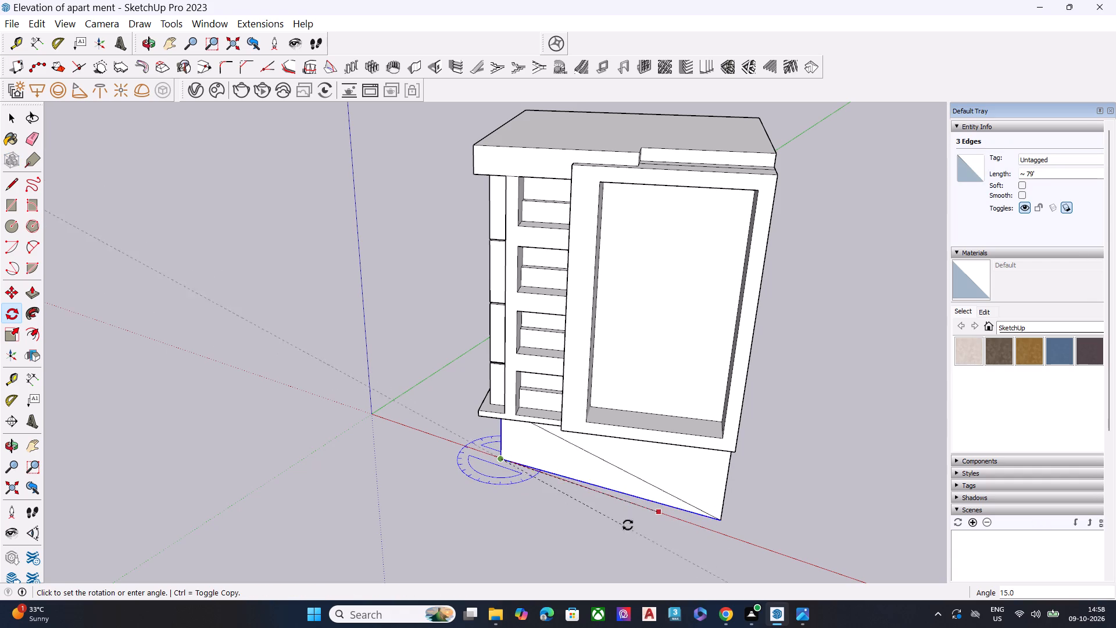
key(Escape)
Select the whole building and rotate it about its base corner so the front base edge lies along the red axis.
key(space)
triple_click(693, 472)
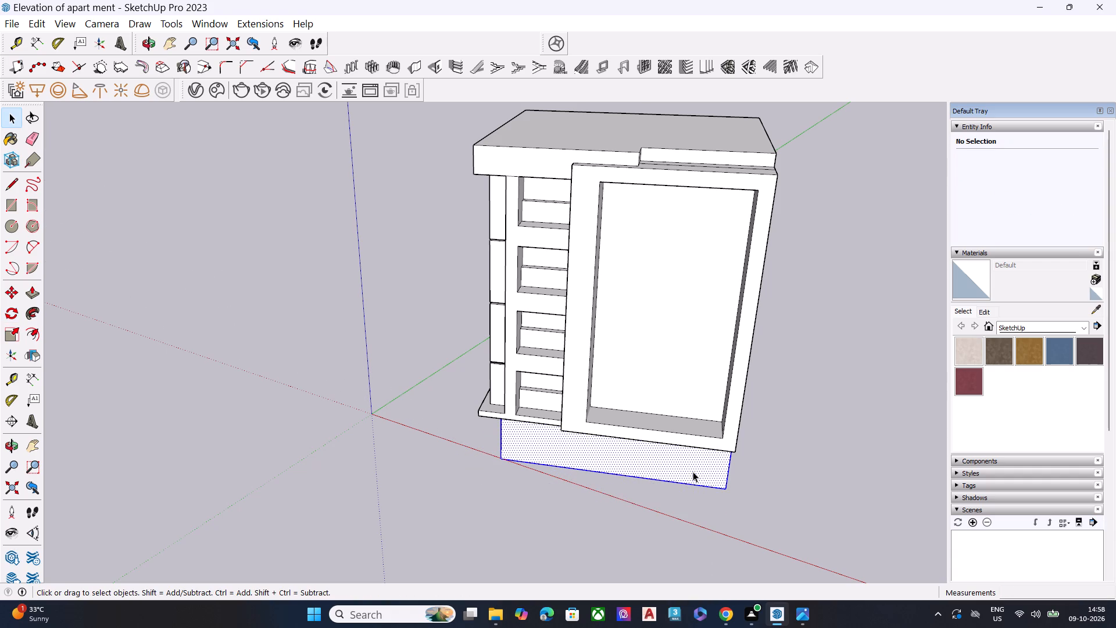
click(691, 462)
triple_click(691, 462)
click(691, 462)
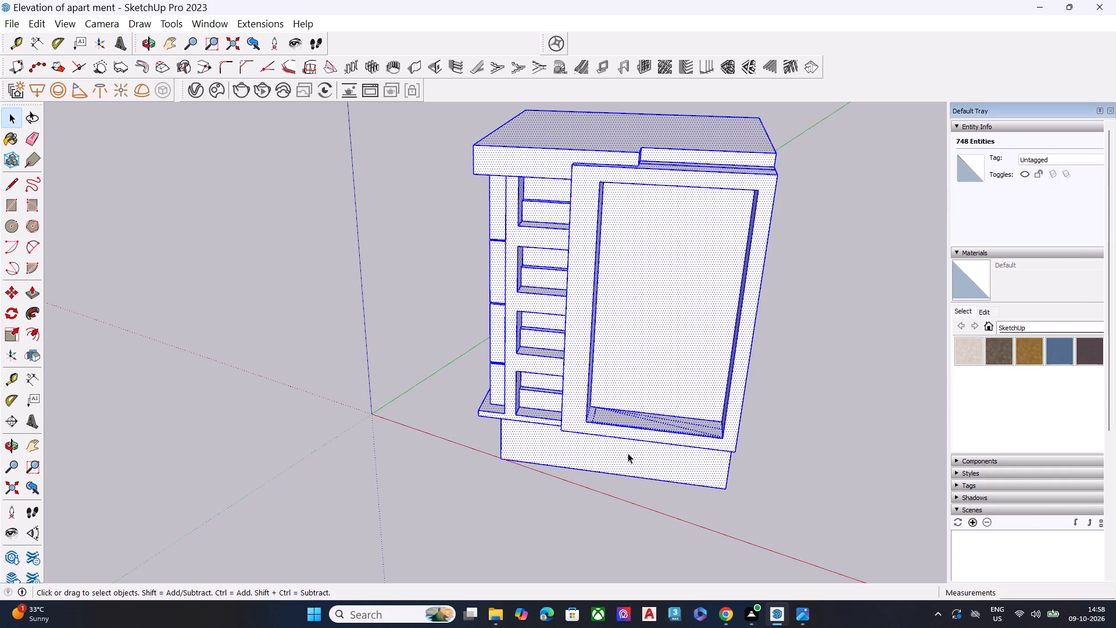
middle_drag(501, 419, 893, 319)
double_click(489, 435)
triple_click(514, 433)
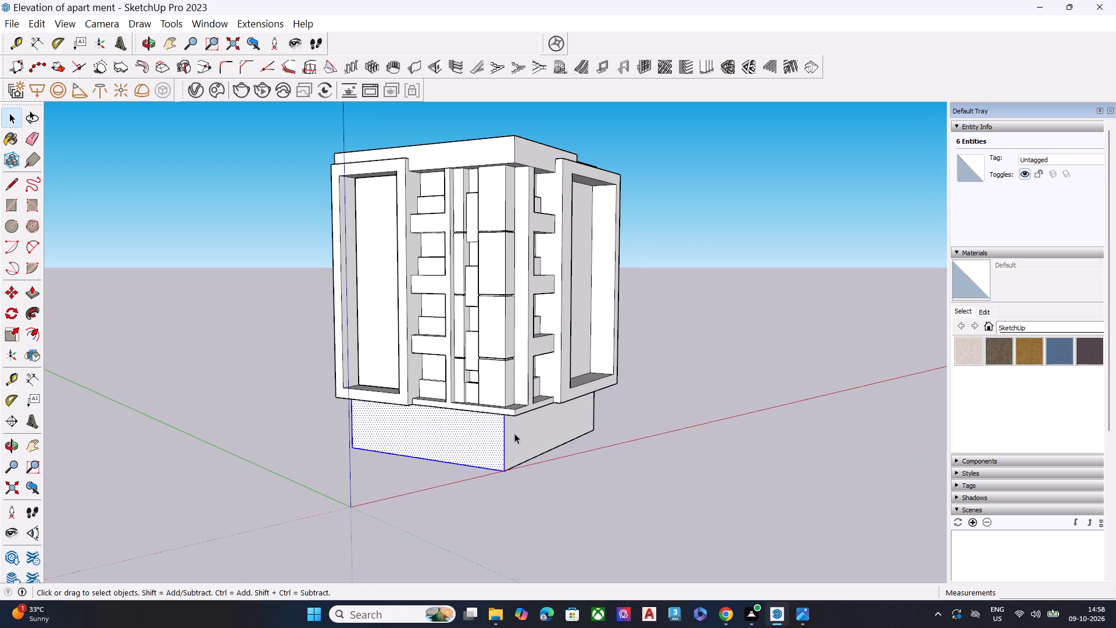
middle_drag(581, 428, 374, 496)
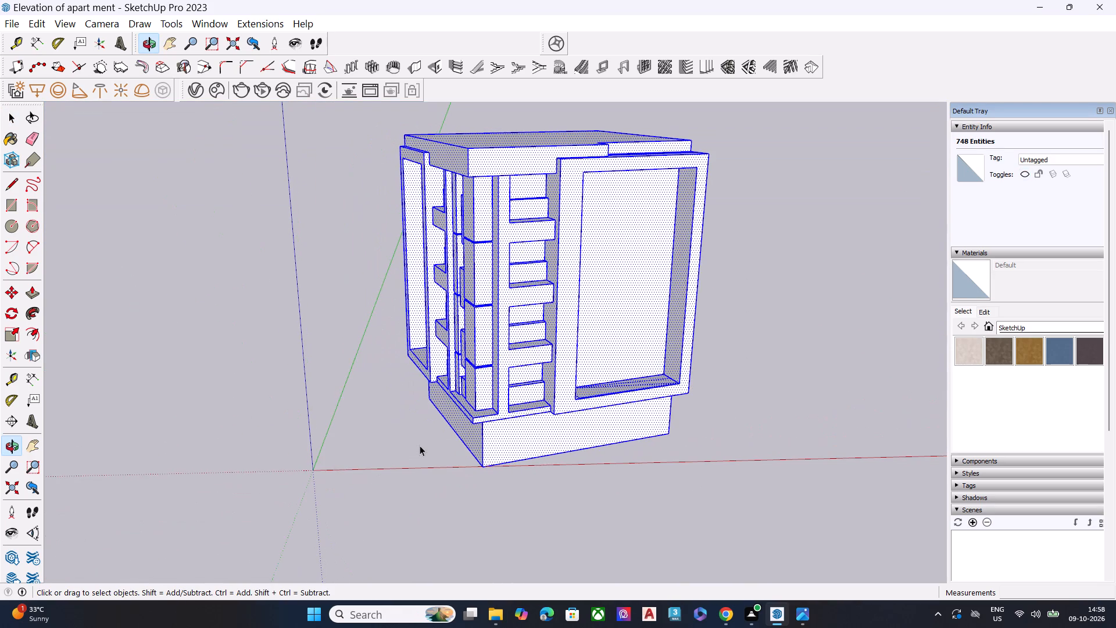
key(w)
key(q)
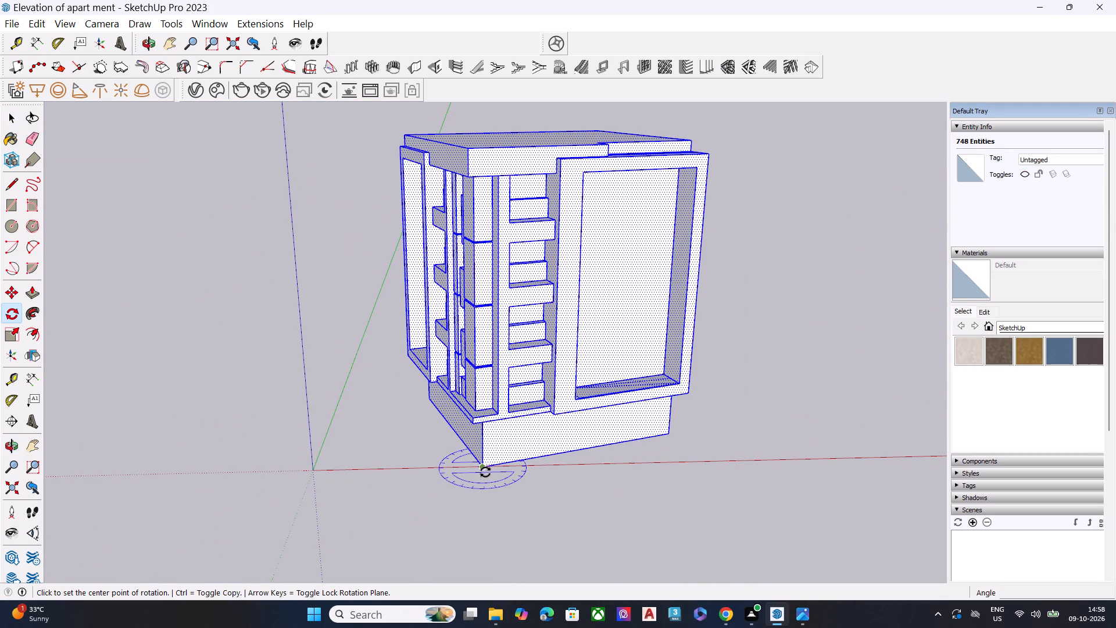
click(485, 472)
click(674, 433)
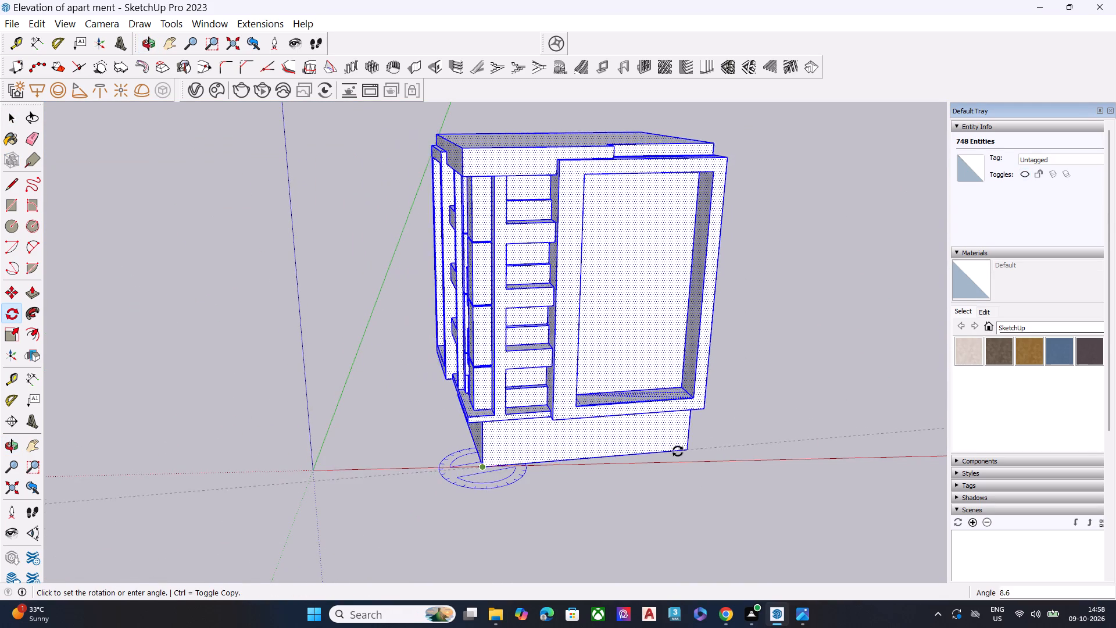
click(684, 464)
key(space)
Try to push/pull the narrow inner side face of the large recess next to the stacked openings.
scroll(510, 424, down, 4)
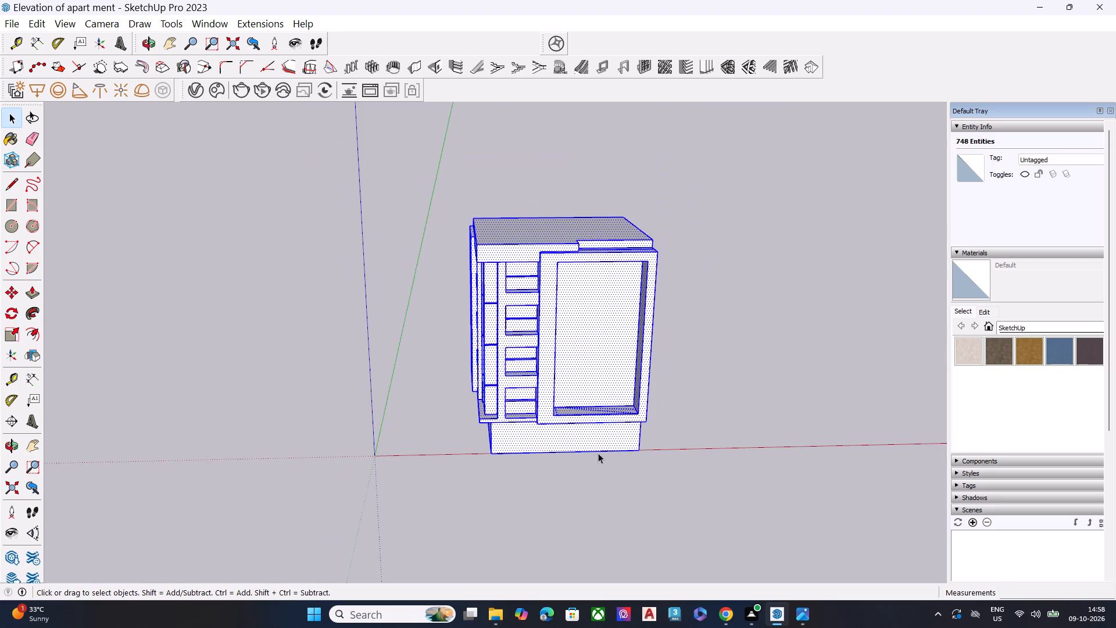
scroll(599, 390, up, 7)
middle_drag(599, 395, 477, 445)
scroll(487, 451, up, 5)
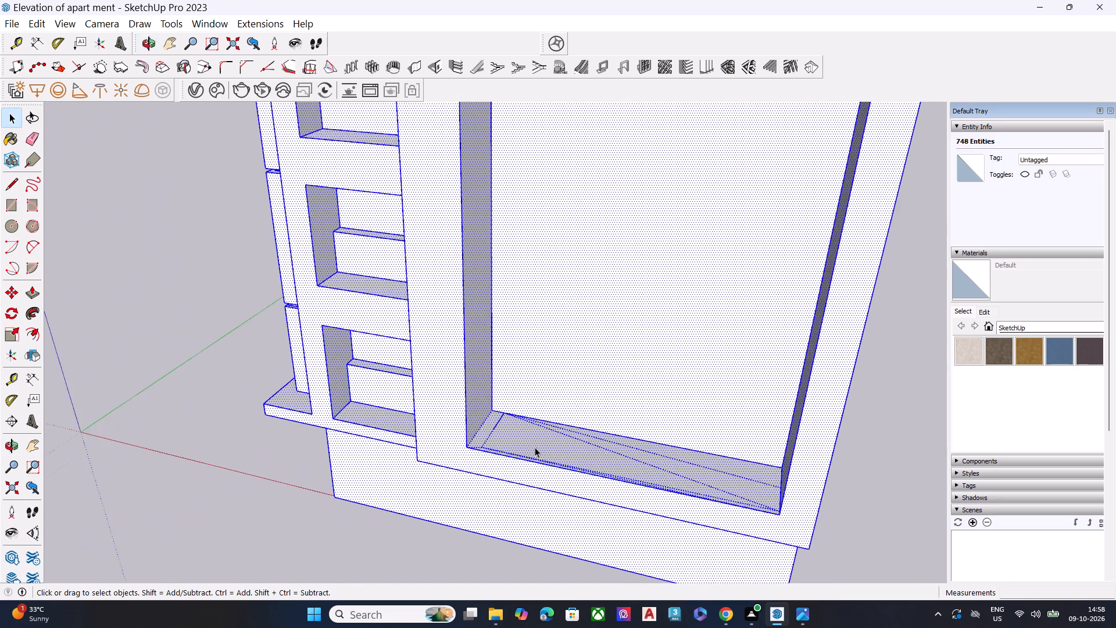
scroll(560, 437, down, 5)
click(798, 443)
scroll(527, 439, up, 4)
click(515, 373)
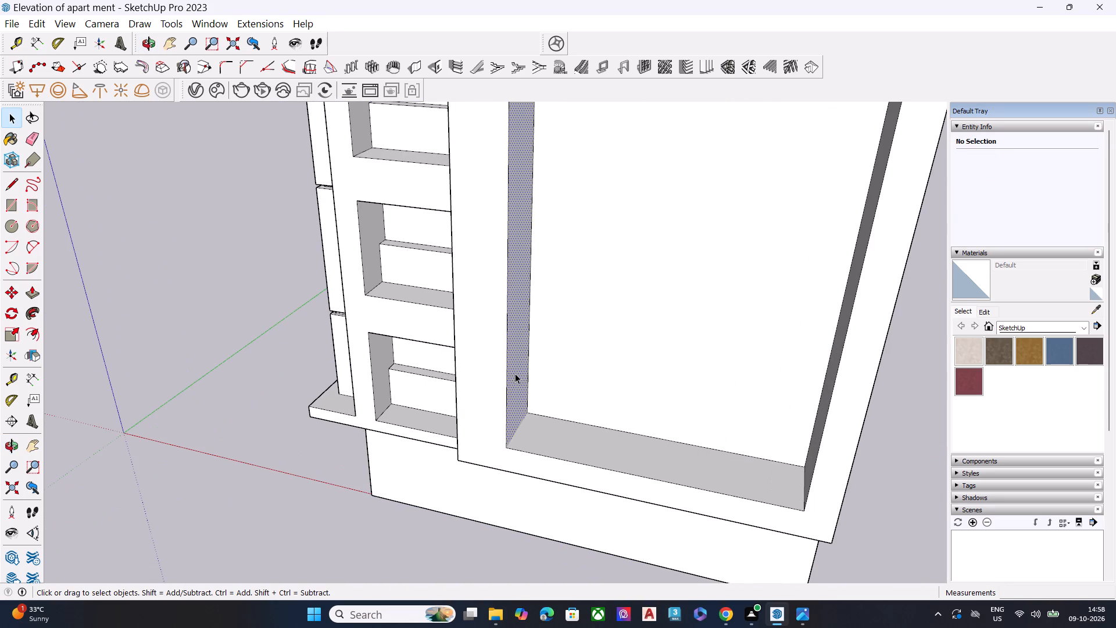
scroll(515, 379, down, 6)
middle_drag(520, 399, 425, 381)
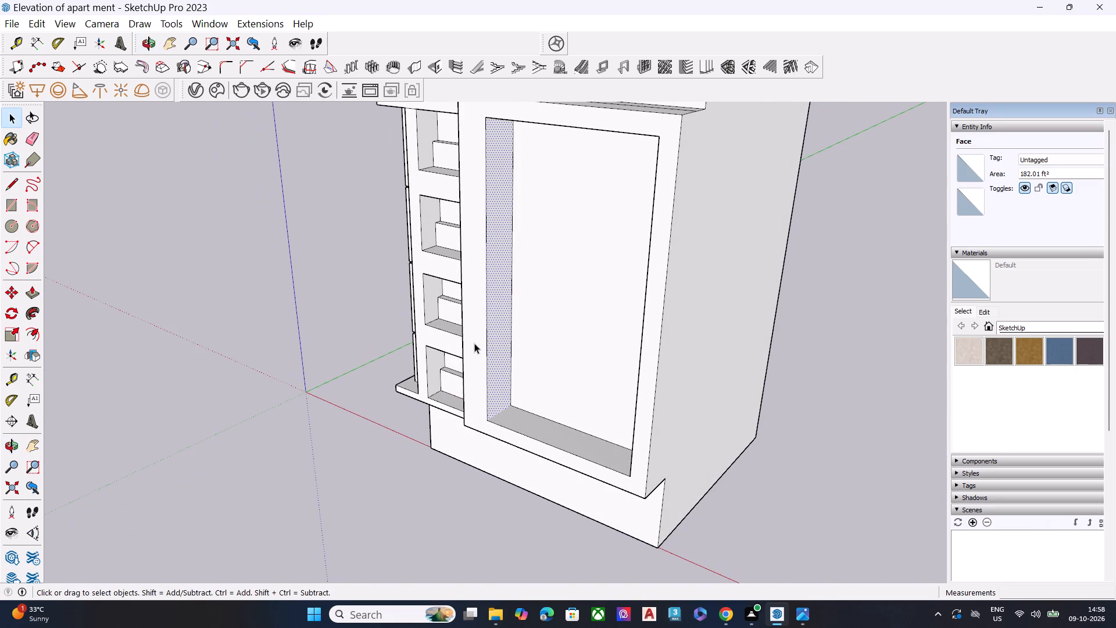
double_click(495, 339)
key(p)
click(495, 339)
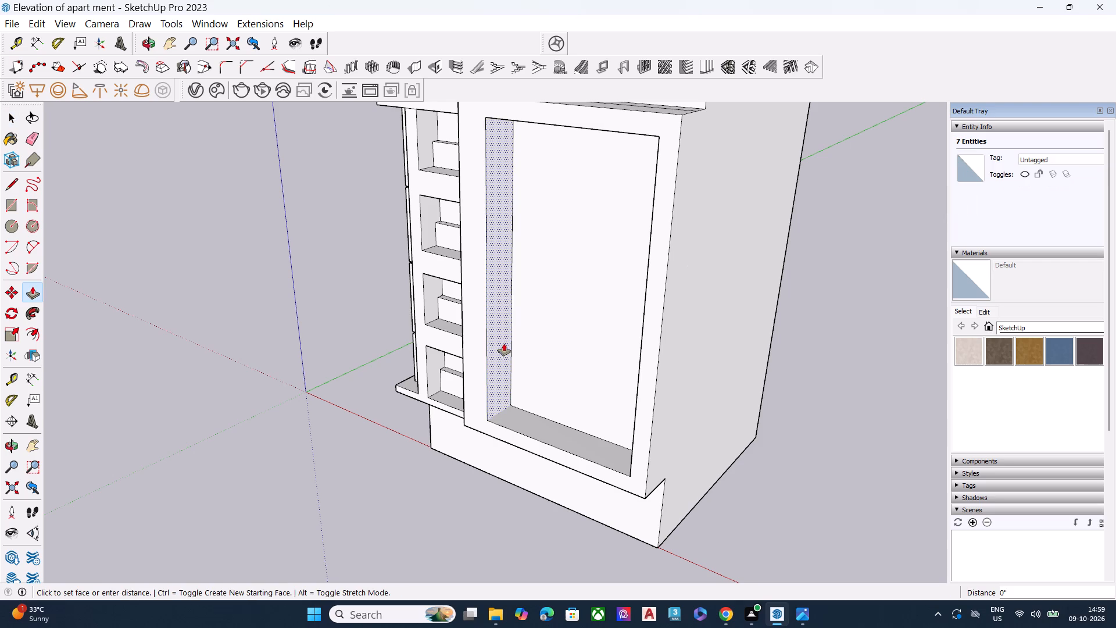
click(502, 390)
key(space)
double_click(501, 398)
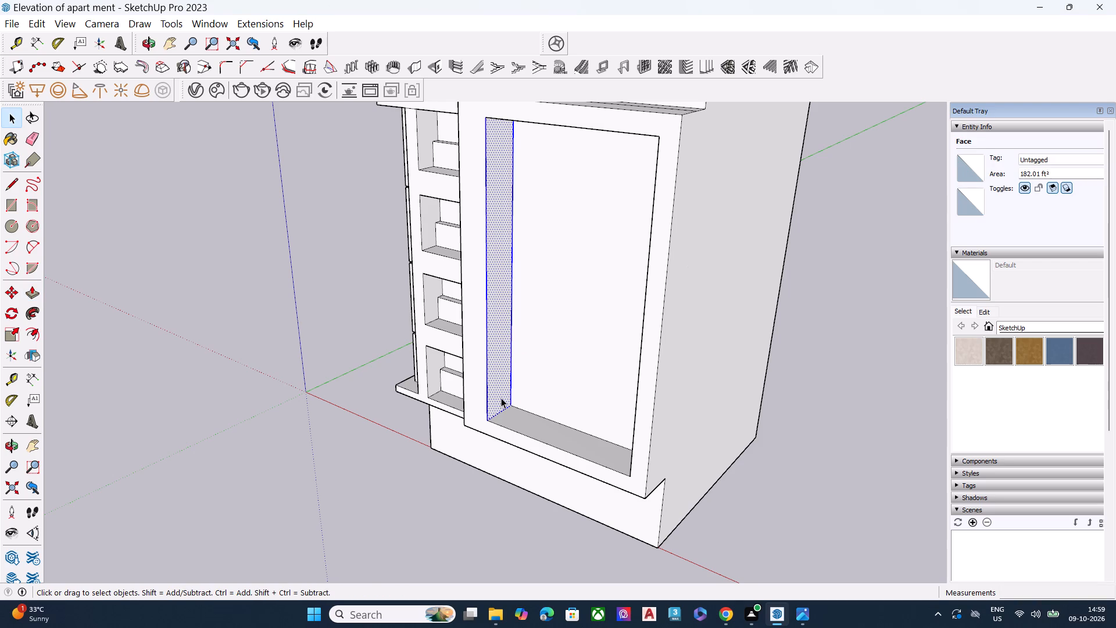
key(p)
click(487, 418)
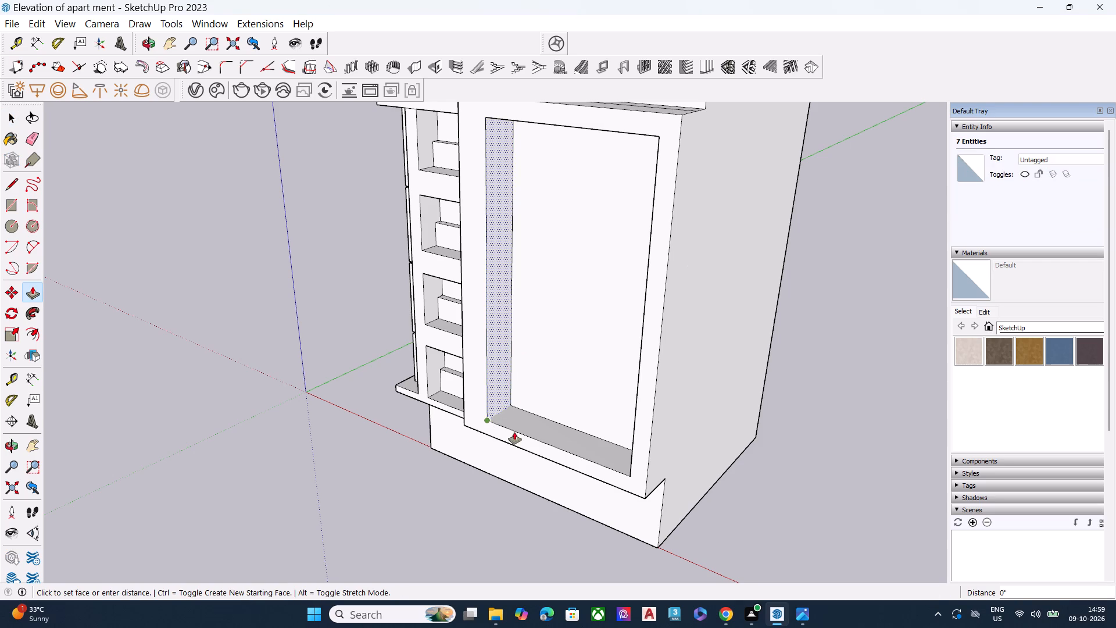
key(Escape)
Examine the floor faces and lower inner corner of the large recess.
scroll(500, 411, up, 7)
key(space)
click(503, 412)
click(511, 418)
click(513, 421)
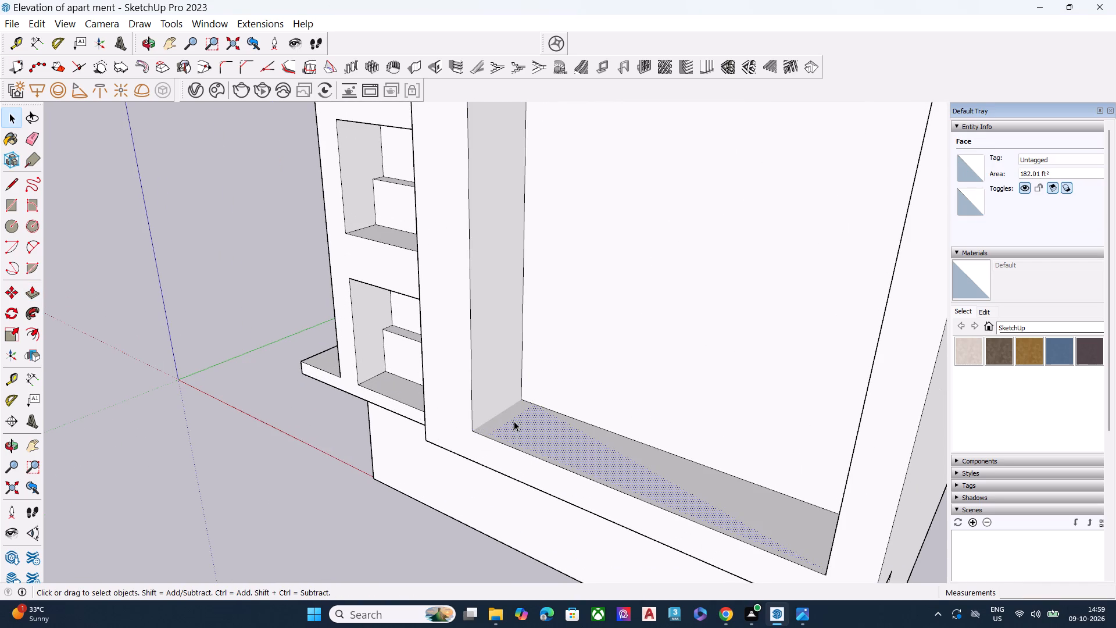
middle_drag(513, 420, 661, 531)
scroll(661, 520, up, 1)
scroll(560, 431, down, 6)
key(space)
middle_drag(566, 424, 474, 323)
scroll(474, 319, up, 1)
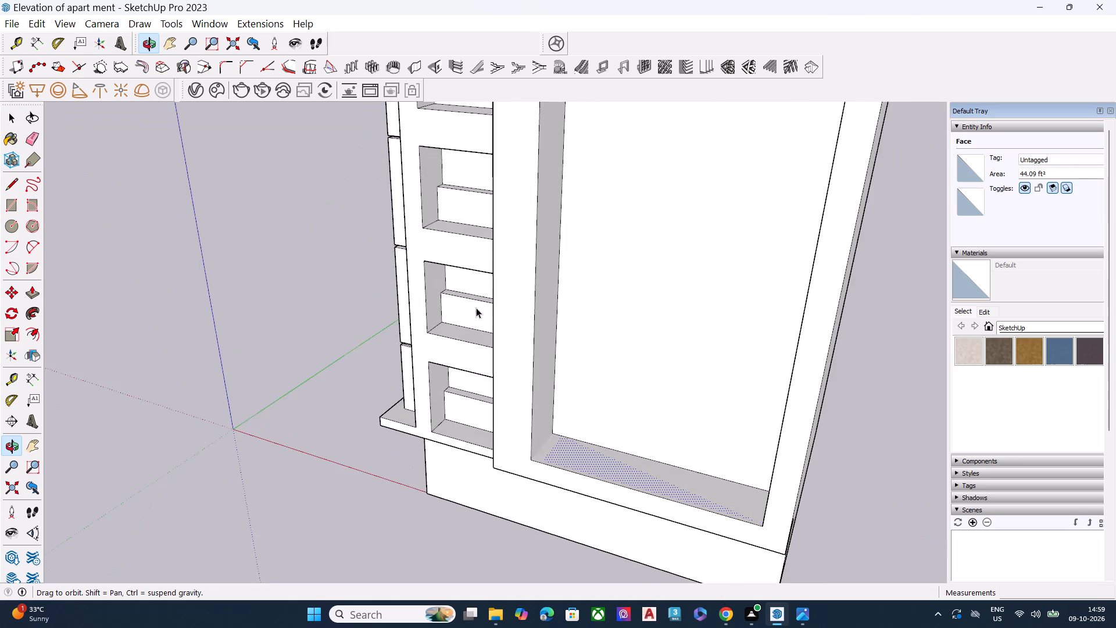
scroll(503, 305, down, 8)
scroll(575, 359, up, 1)
scroll(574, 370, down, 4)
scroll(823, 452, up, 1)
scroll(823, 452, down, 1)
click(693, 425)
Compare the building's large recess with the reference elevation photo 1000093875.jpg, closing the photo when done.
middle_drag(629, 459, 625, 459)
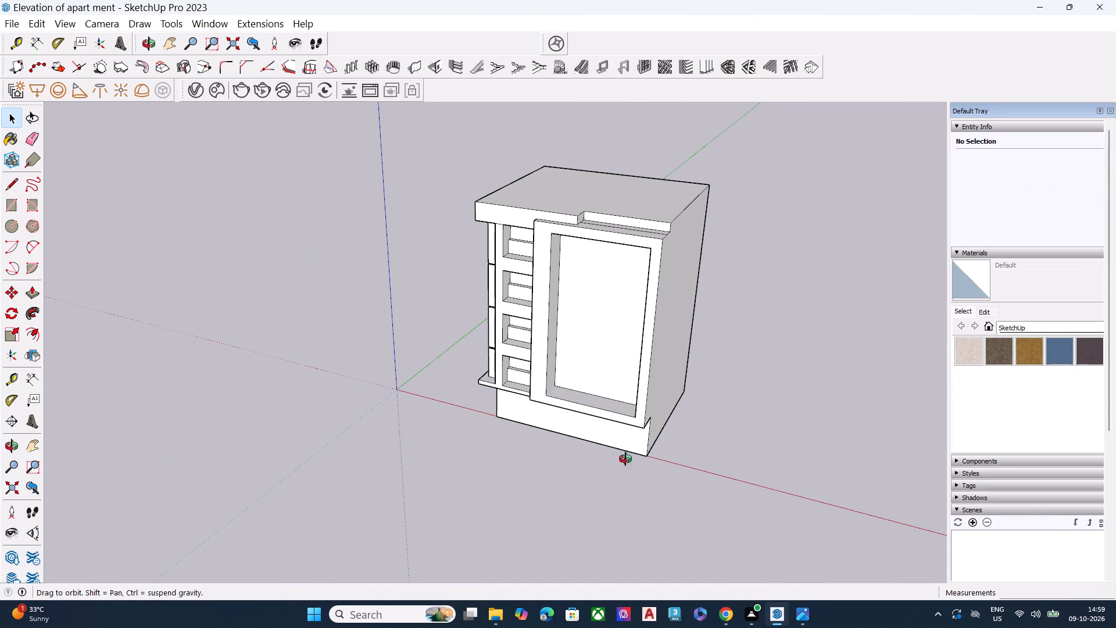
middle_drag(625, 459, 521, 387)
scroll(592, 303, up, 5)
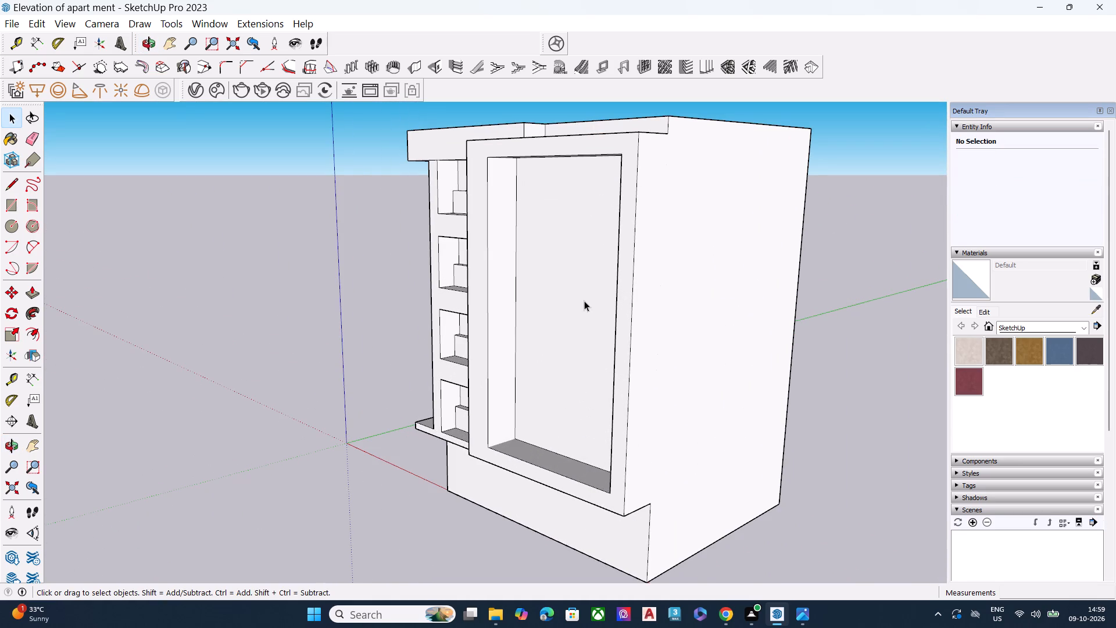
scroll(584, 301, down, 5)
click(800, 620)
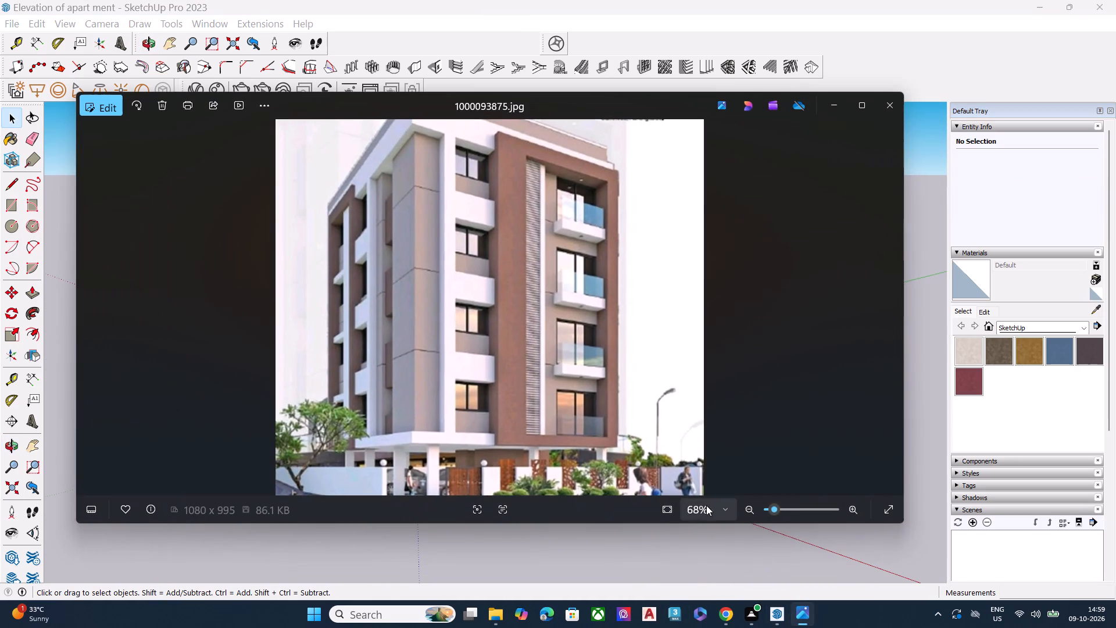
scroll(464, 210, up, 7)
scroll(563, 231, down, 7)
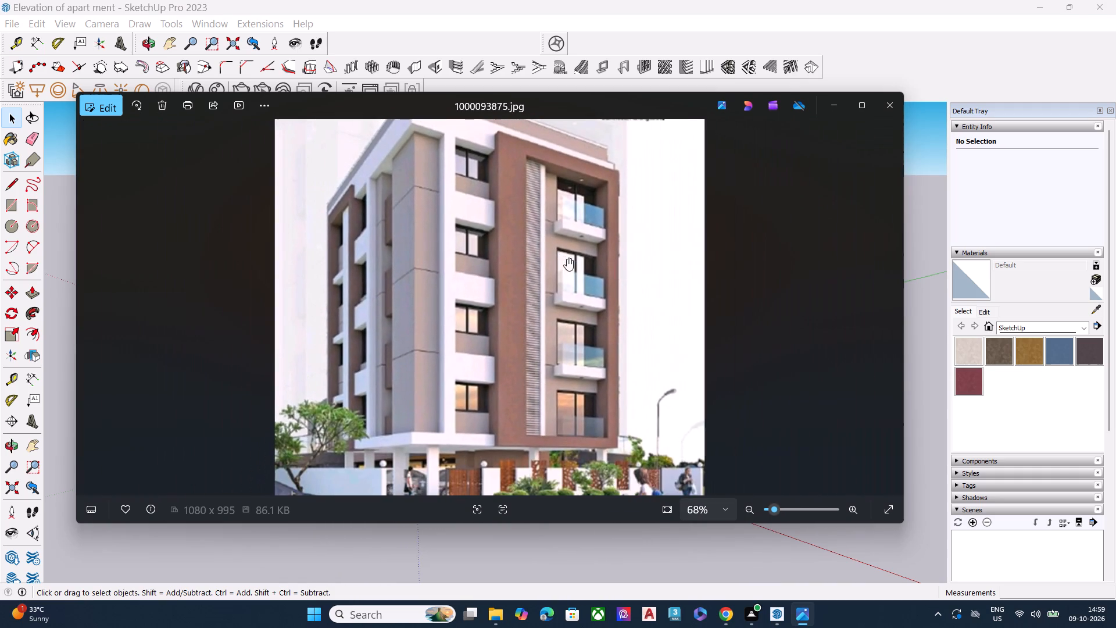
click(884, 108)
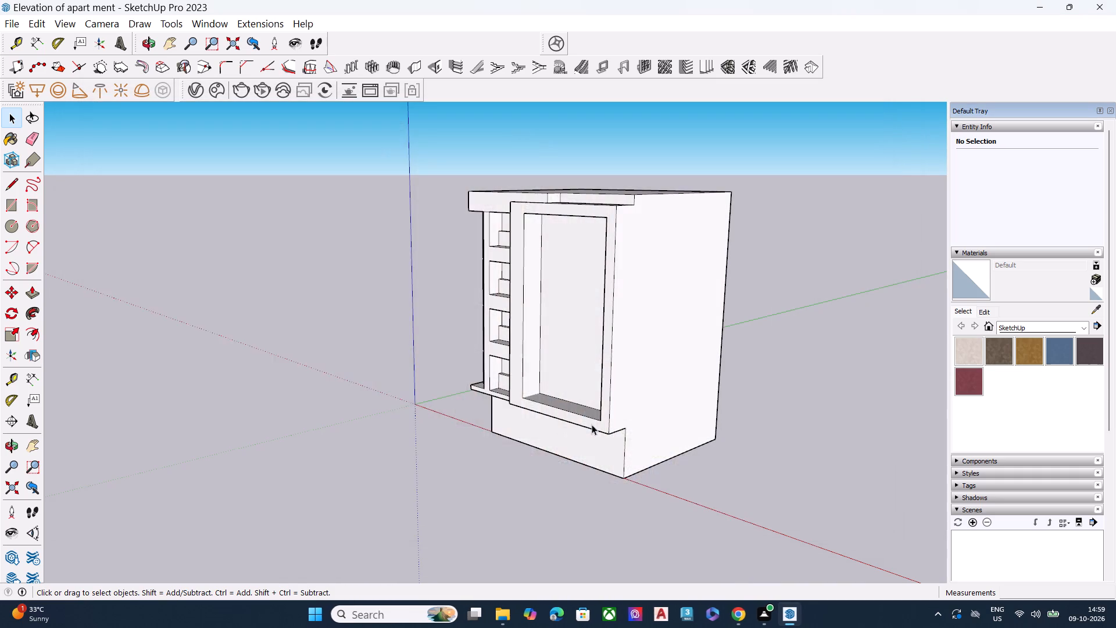
middle_drag(593, 423, 648, 415)
scroll(586, 350, up, 7)
scroll(565, 351, down, 6)
scroll(521, 155, up, 5)
scroll(548, 233, down, 4)
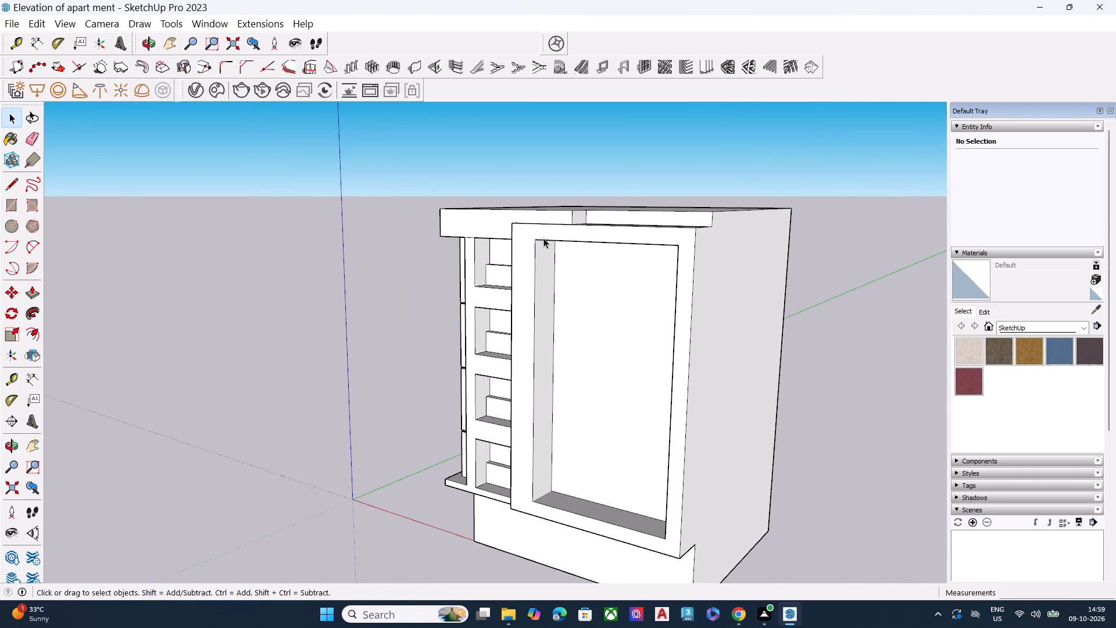
Import the Back+Drop.skp component from the Downloads folder and place it beside the building.
click(17, 26)
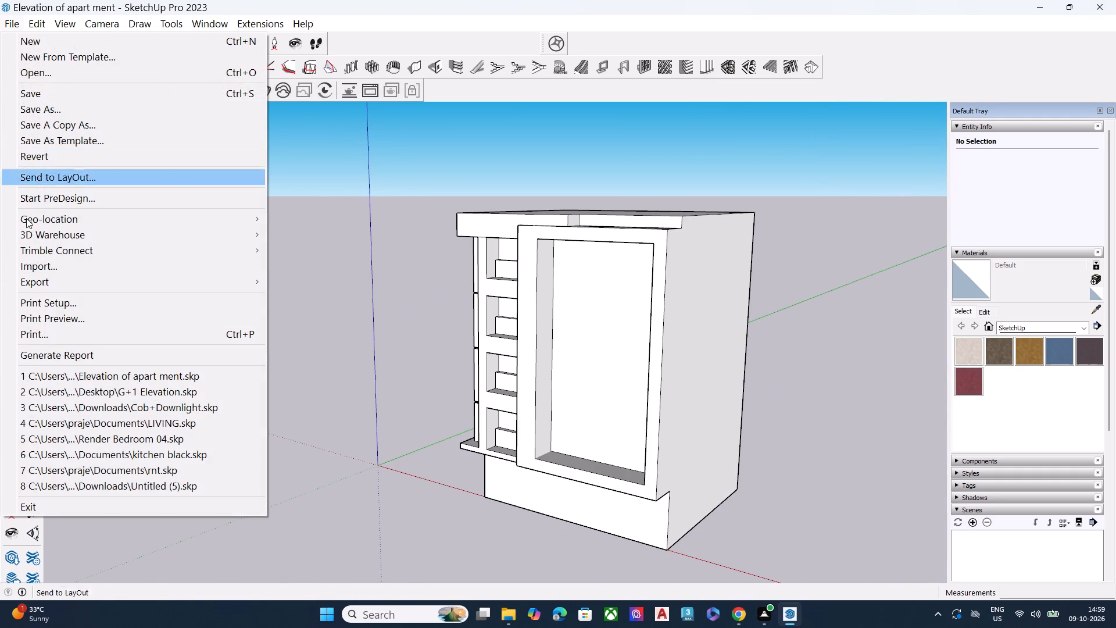
click(44, 267)
scroll(507, 190, down, 1)
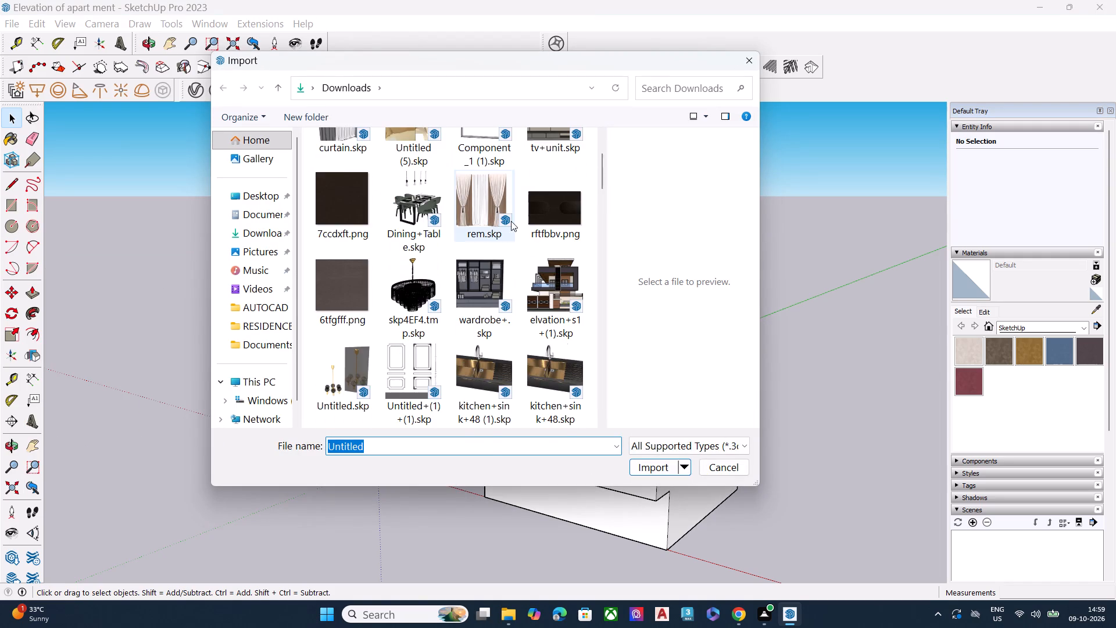
scroll(450, 290, down, 3)
scroll(362, 288, down, 2)
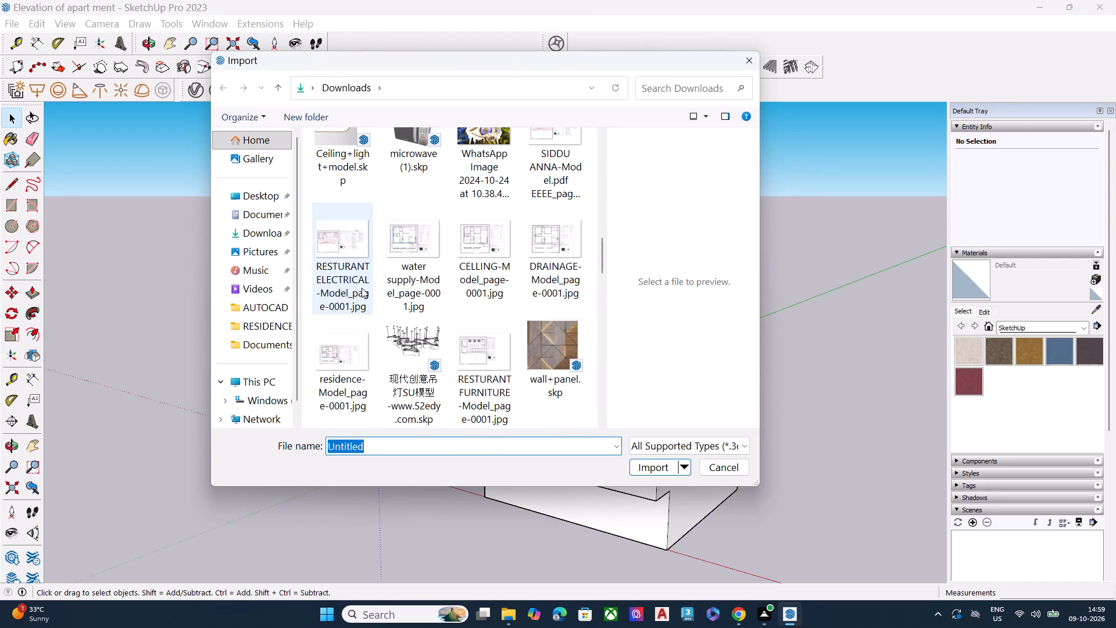
scroll(362, 288, down, 8)
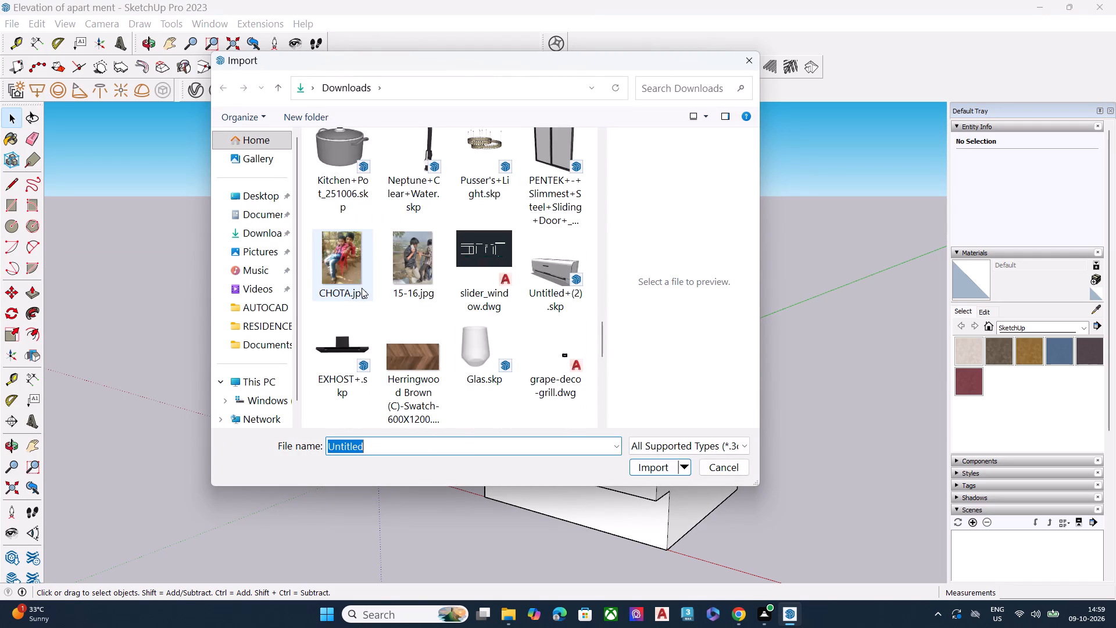
scroll(362, 288, down, 3)
scroll(386, 264, up, 2)
click(405, 268)
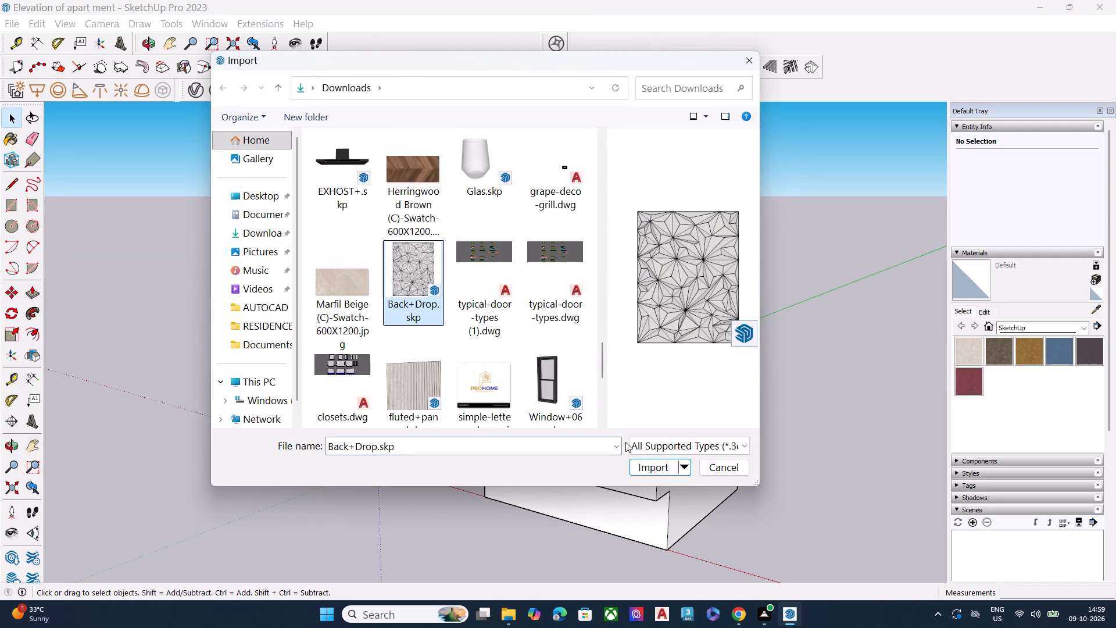
click(648, 472)
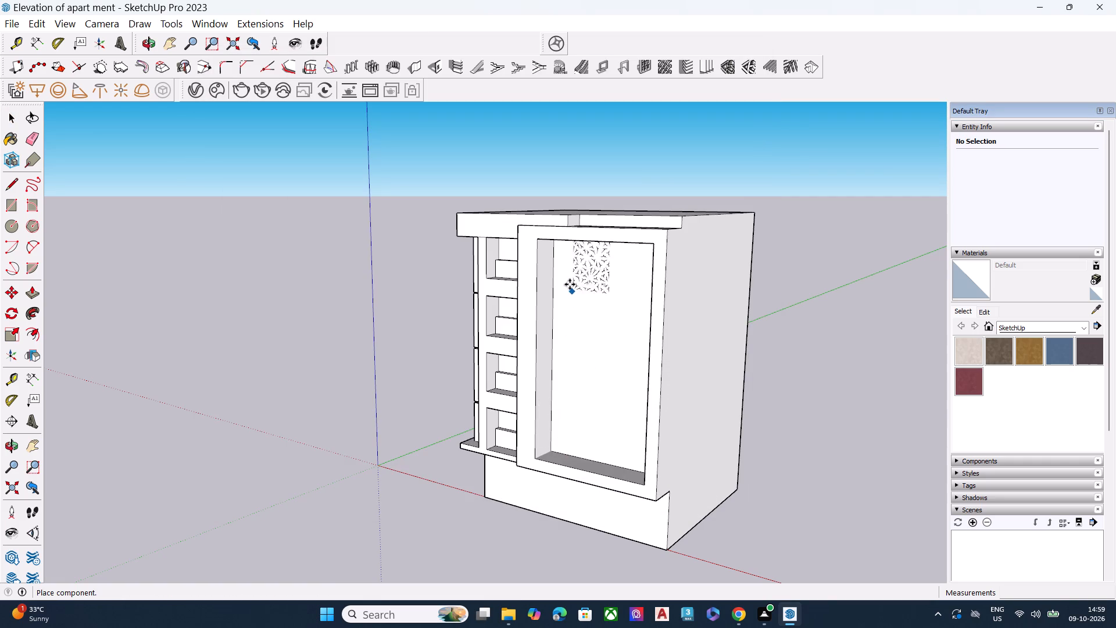
click(796, 463)
key(space)
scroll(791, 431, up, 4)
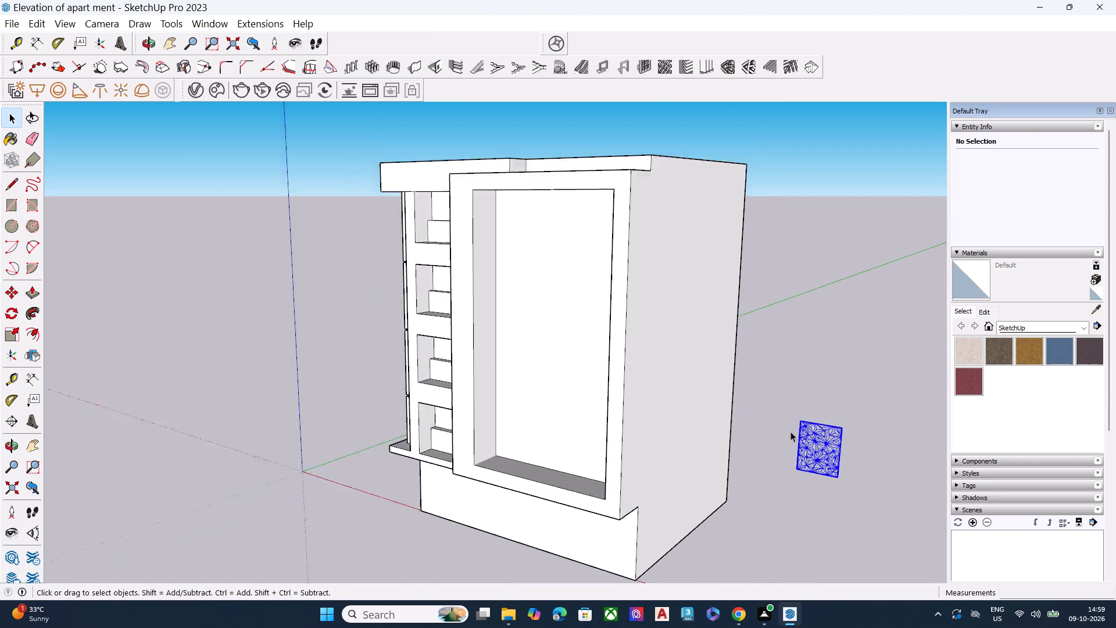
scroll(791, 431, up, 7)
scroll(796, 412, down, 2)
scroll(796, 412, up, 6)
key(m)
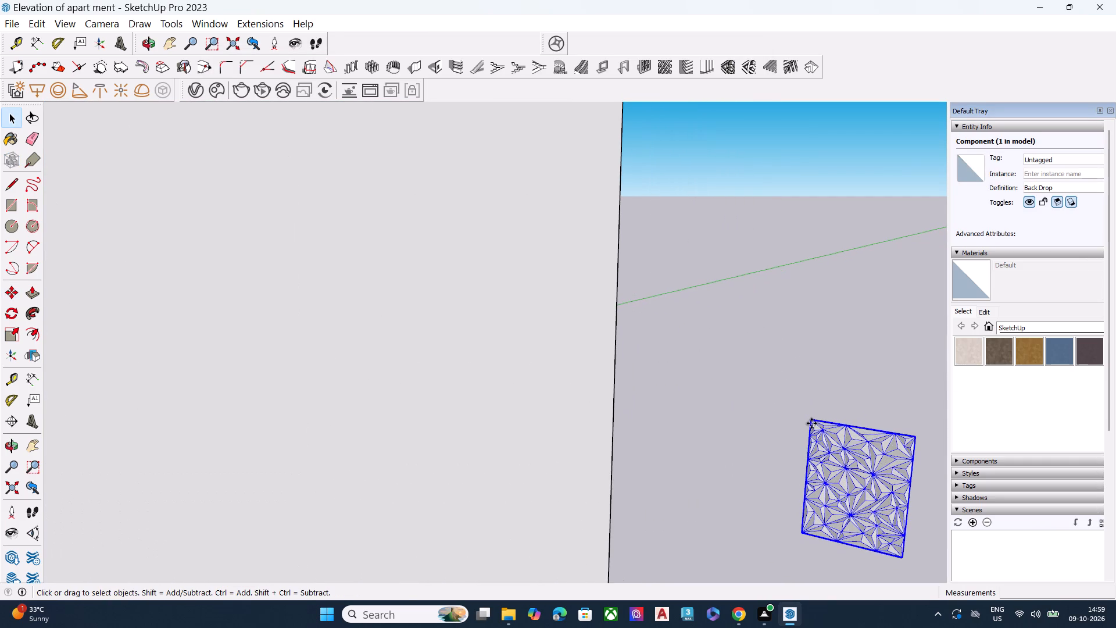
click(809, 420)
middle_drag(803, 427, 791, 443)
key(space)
Move the Back Drop panel by its upper corner to the upper inner corner of the building's large recess.
middle_drag(786, 345, 758, 389)
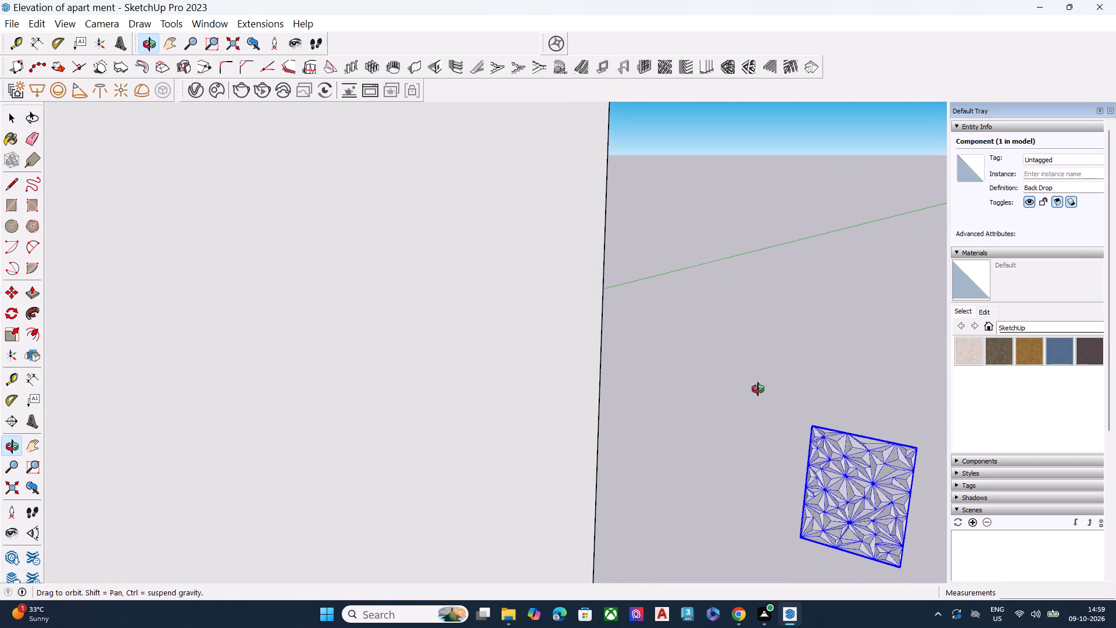
middle_drag(758, 389, 647, 523)
scroll(642, 485, up, 1)
scroll(595, 392, down, 8)
scroll(629, 403, up, 1)
middle_drag(629, 403, 493, 383)
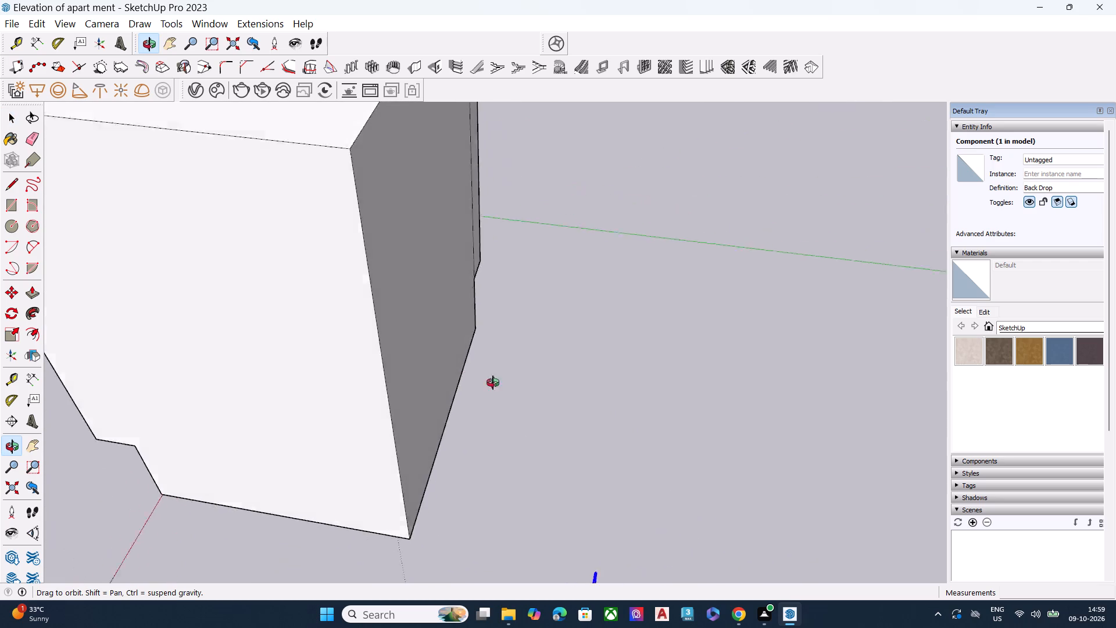
middle_drag(493, 383, 619, 395)
scroll(525, 377, down, 1)
scroll(693, 477, up, 20)
scroll(620, 488, down, 5)
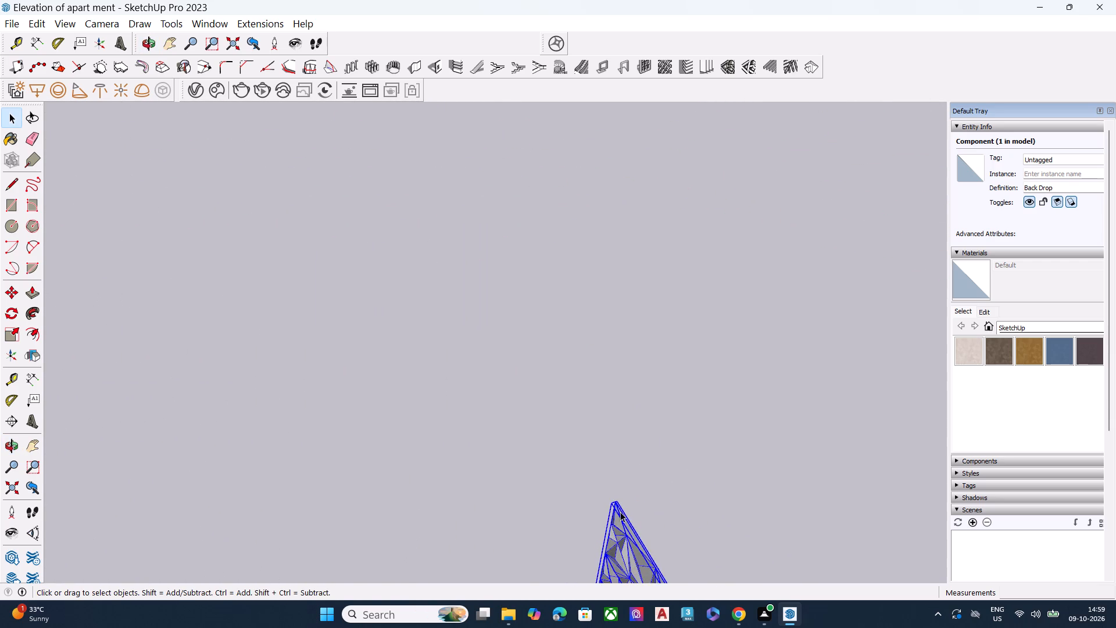
scroll(620, 512, up, 3)
key(m)
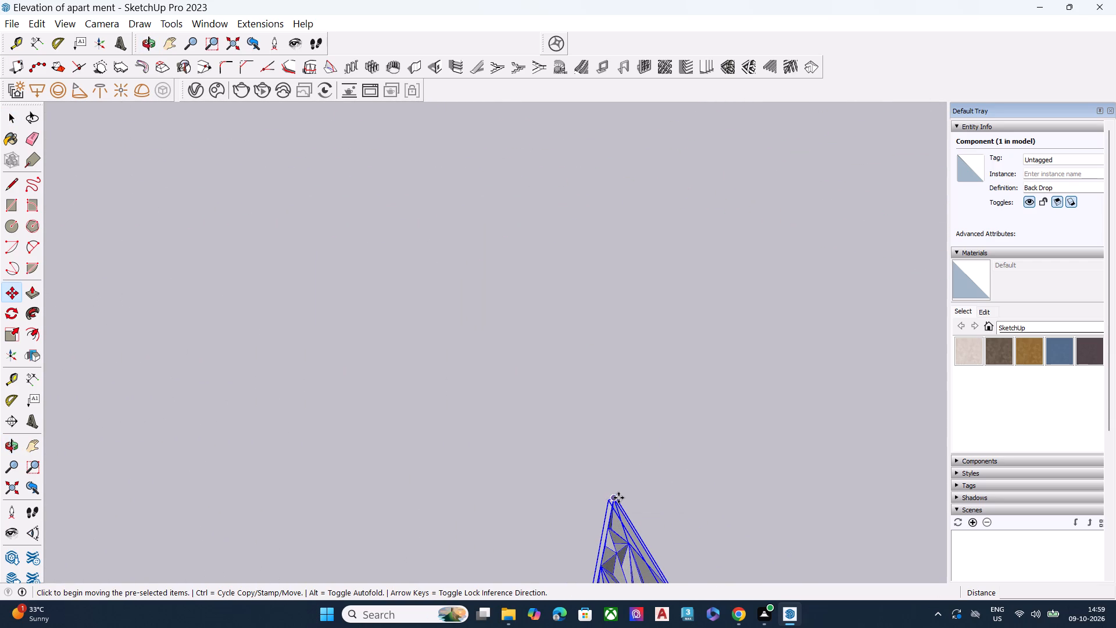
click(615, 498)
scroll(527, 436, down, 20)
scroll(527, 436, down, 4)
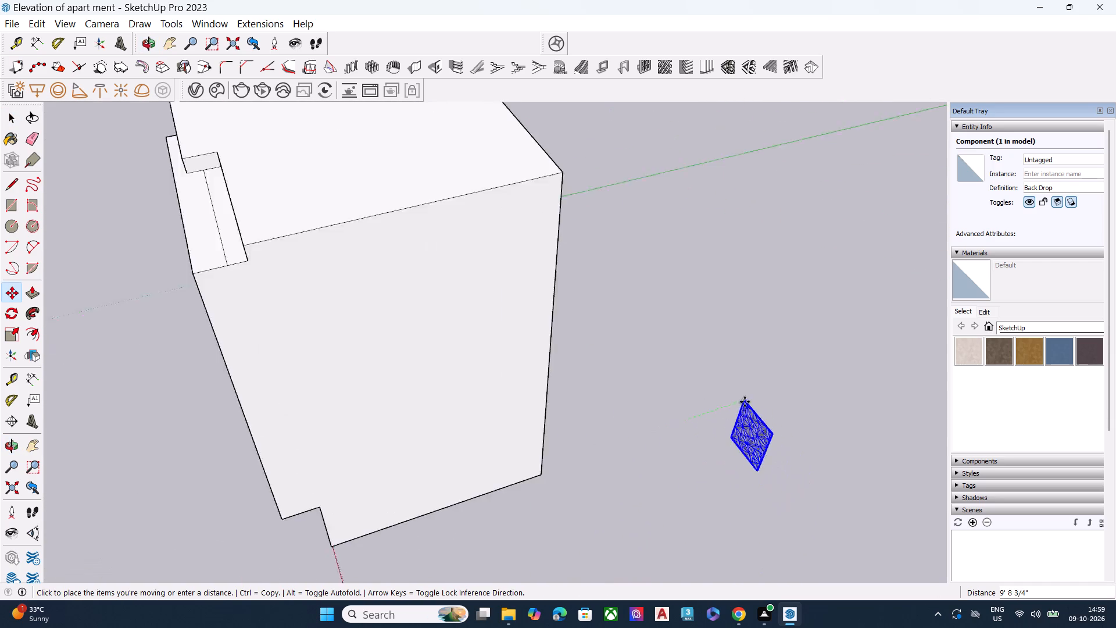
scroll(745, 402, down, 9)
middle_drag(450, 414, 684, 286)
scroll(509, 260, up, 8)
scroll(585, 341, up, 5)
middle_drag(560, 325, 462, 274)
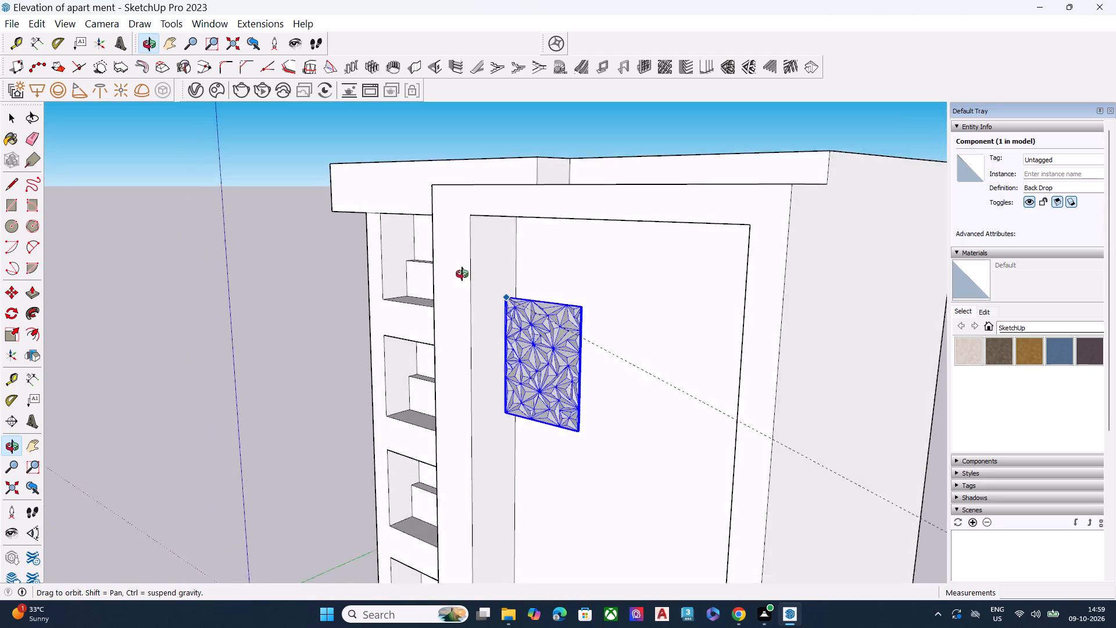
scroll(462, 274, up, 1)
middle_drag(462, 274, 462, 273)
scroll(514, 217, up, 9)
middle_drag(528, 202, 519, 160)
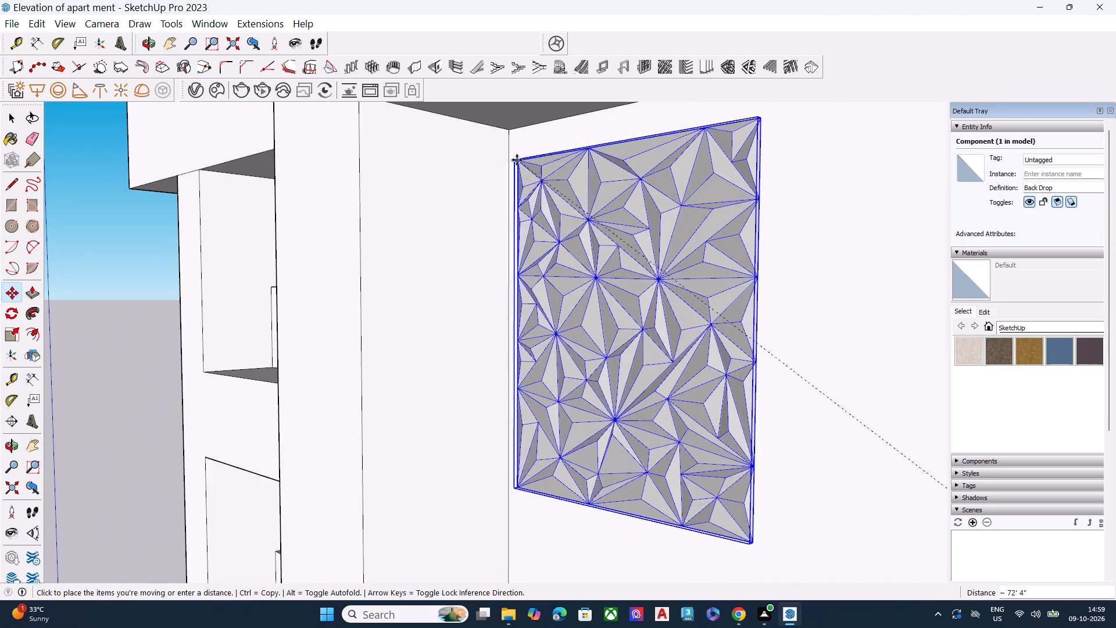
click(511, 130)
key(space)
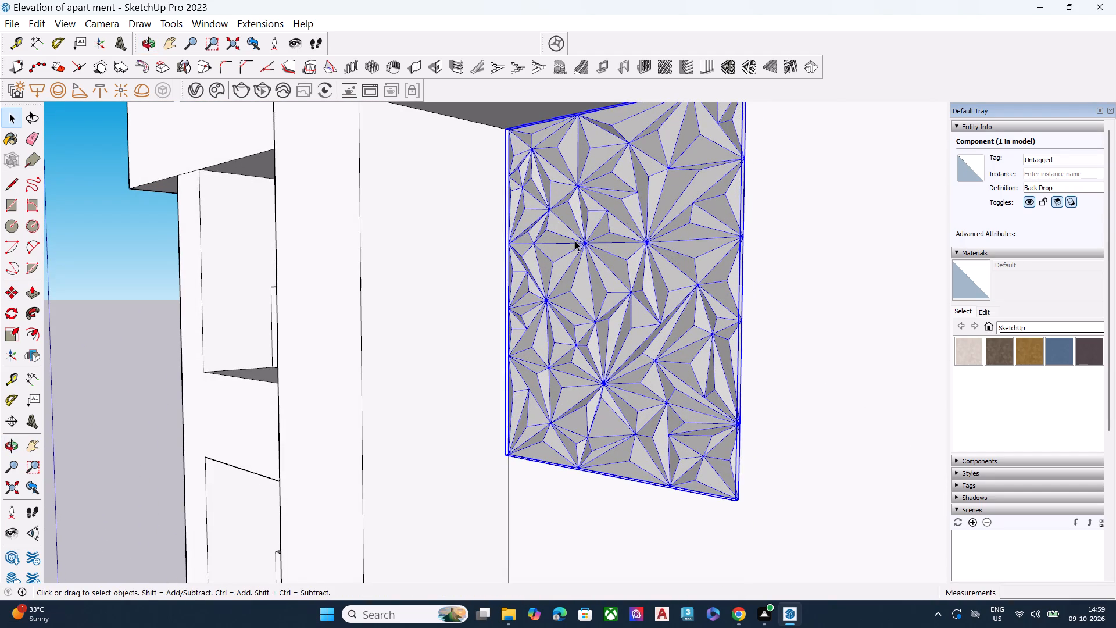
Scale the panel's depth outward from the recess's back wall by a factor of about 2.43.
key(s)
scroll(596, 291, down, 2)
middle_drag(604, 297, 595, 330)
scroll(595, 337, up, 3)
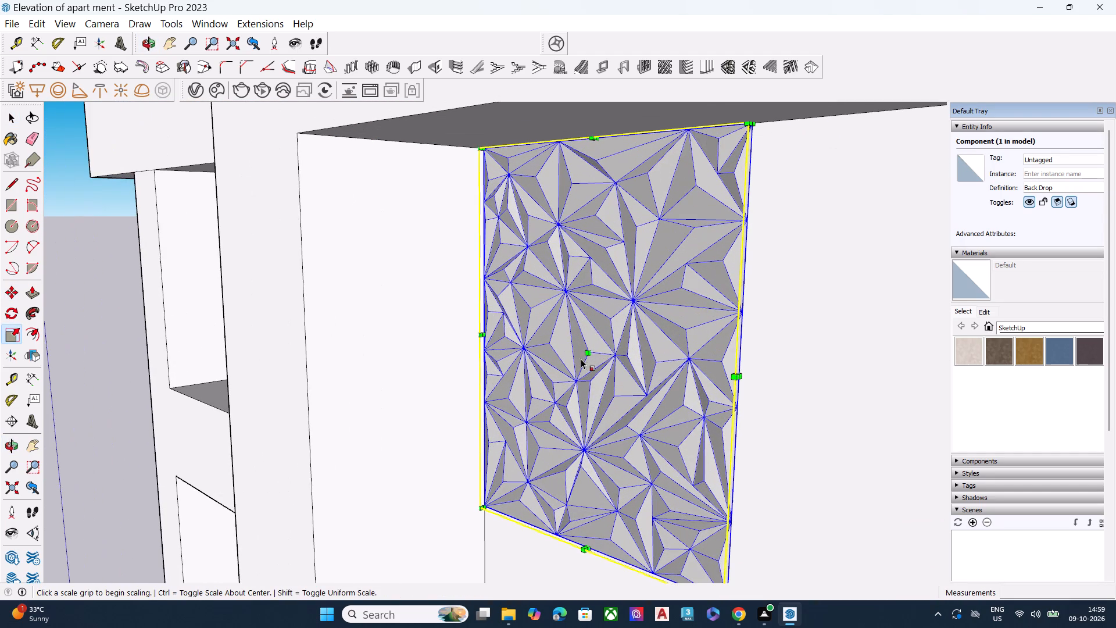
click(589, 355)
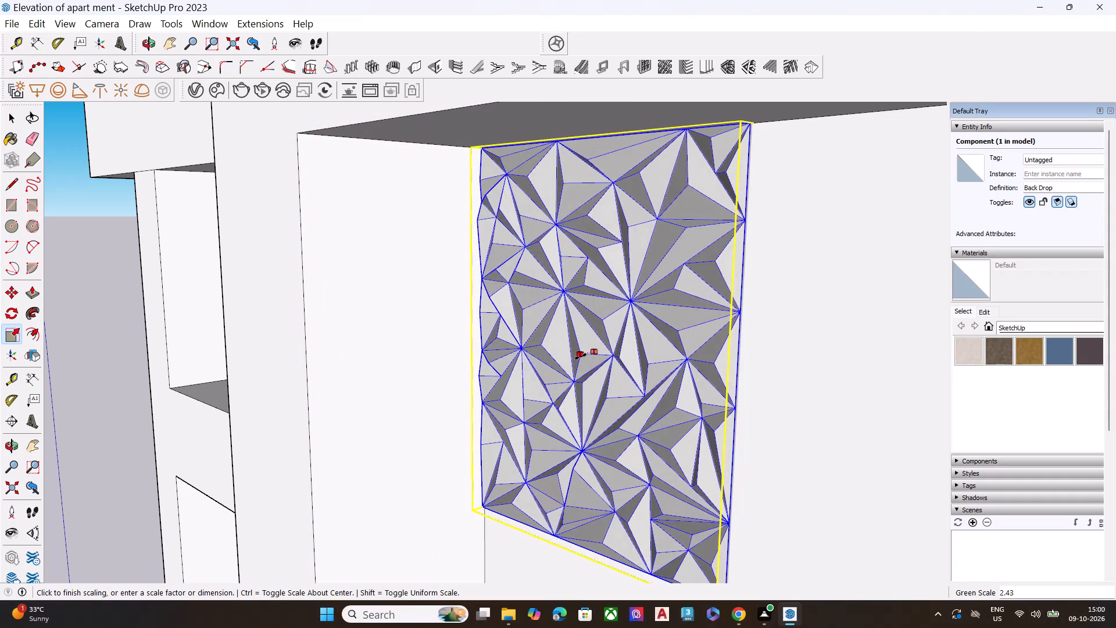
click(581, 357)
key(space)
Move the panel forward from the recess's upper back corner to its upper front corner.
scroll(499, 281, down, 6)
scroll(620, 447, up, 1)
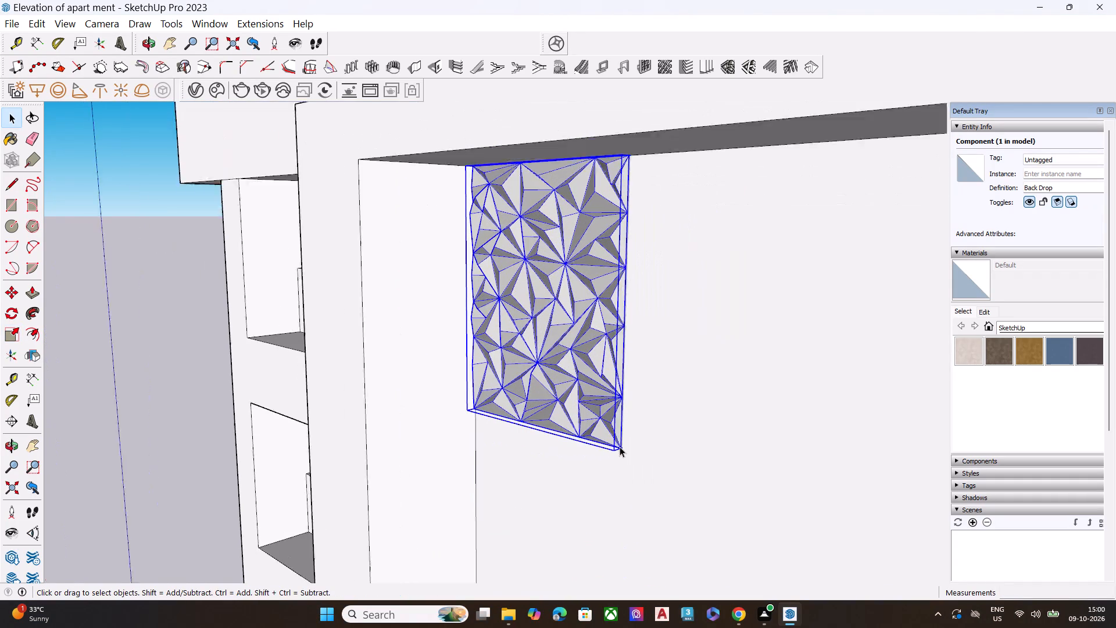
scroll(620, 447, up, 2)
key(m)
scroll(563, 414, up, 1)
scroll(620, 466, down, 4)
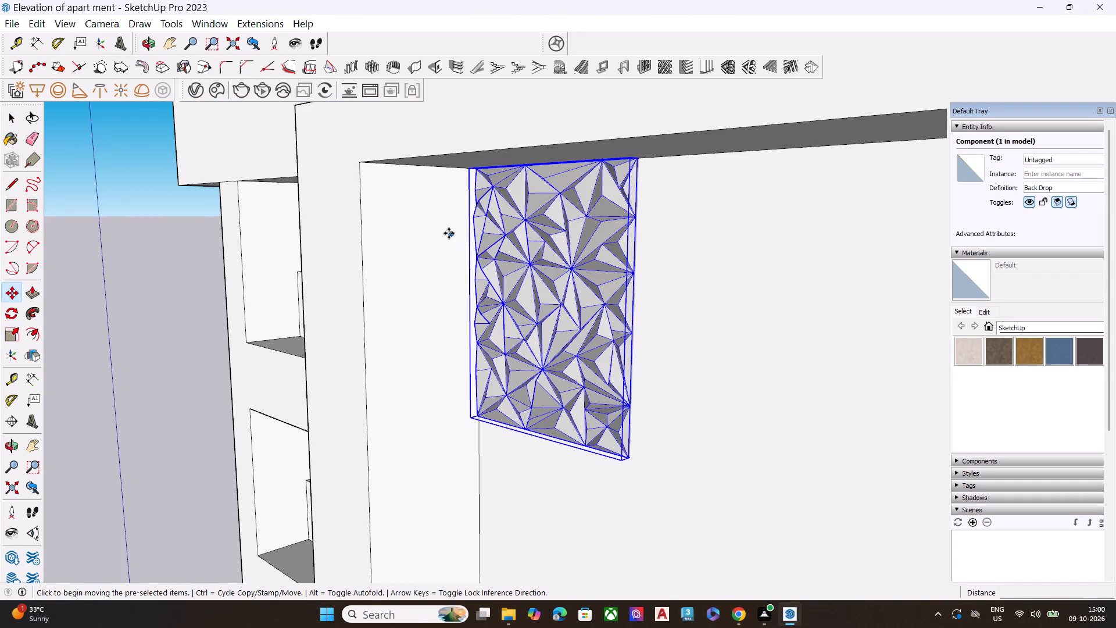
middle_drag(449, 233, 474, 212)
click(502, 138)
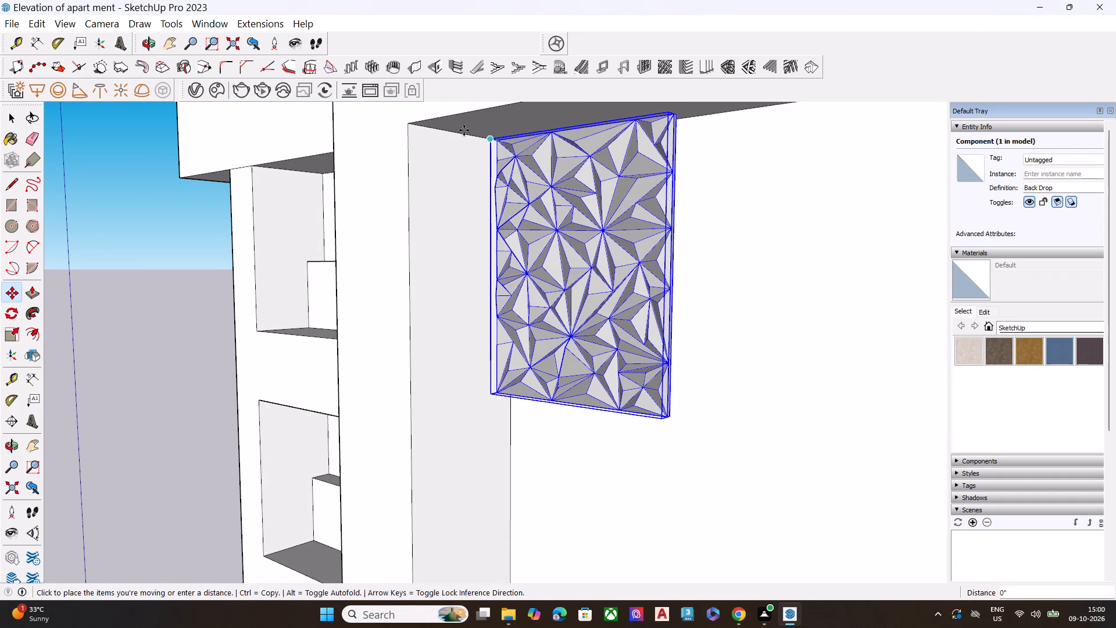
click(410, 125)
key(space)
Scale the panel's height downward by a factor of about 4.17 to reach the floor of the recess.
scroll(436, 135, up, 7)
middle_drag(457, 165, 435, 176)
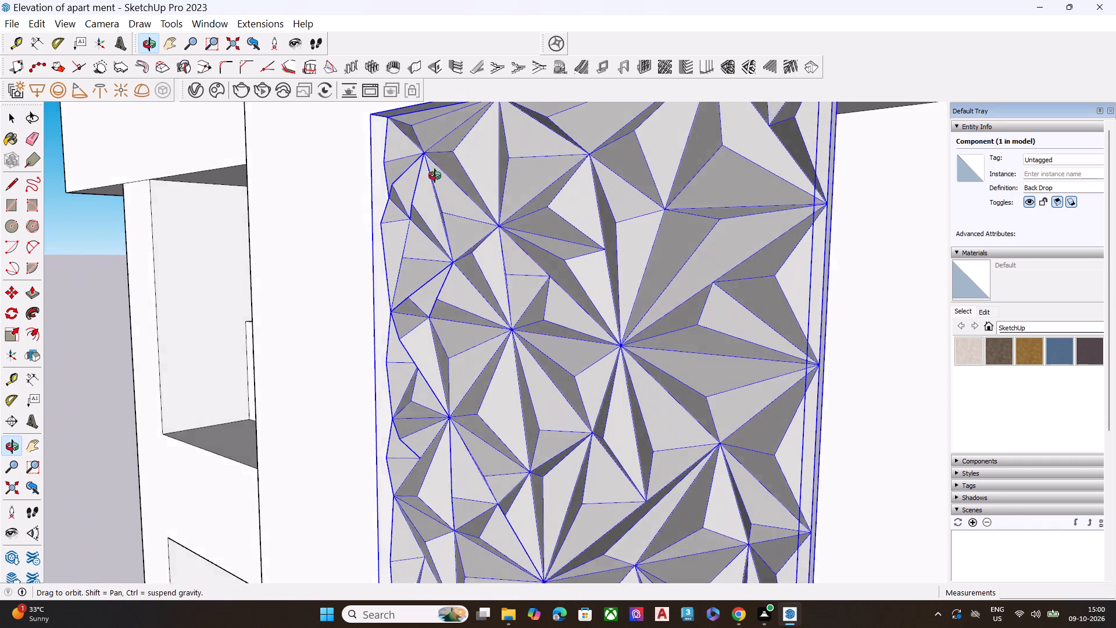
middle_drag(435, 176, 341, 191)
scroll(303, 194, down, 8)
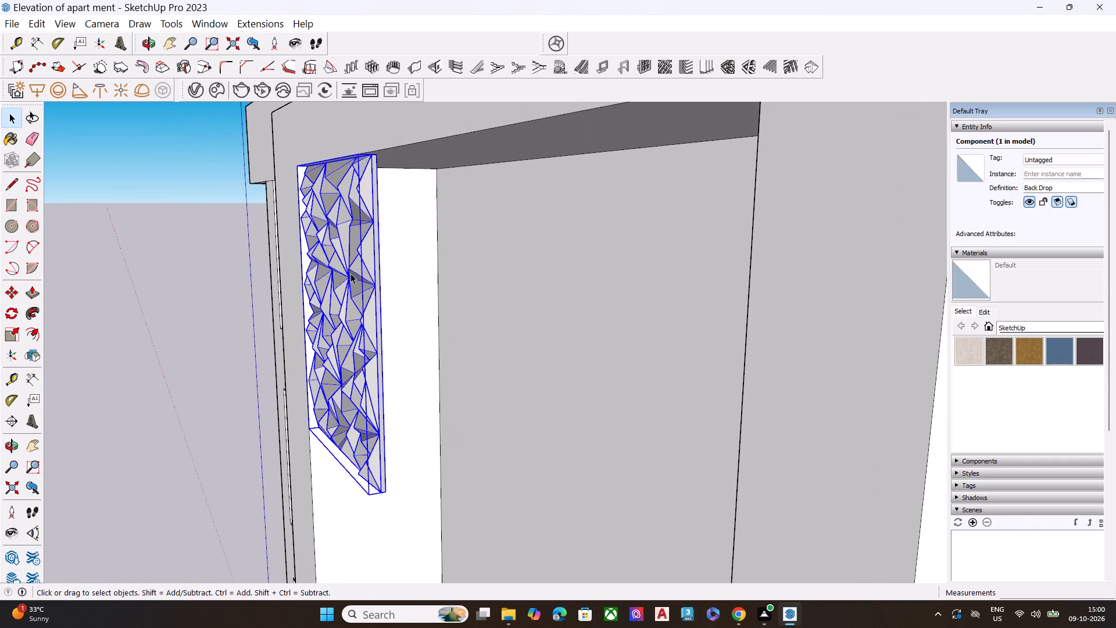
middle_drag(356, 333, 532, 324)
key(s)
scroll(505, 296, down, 7)
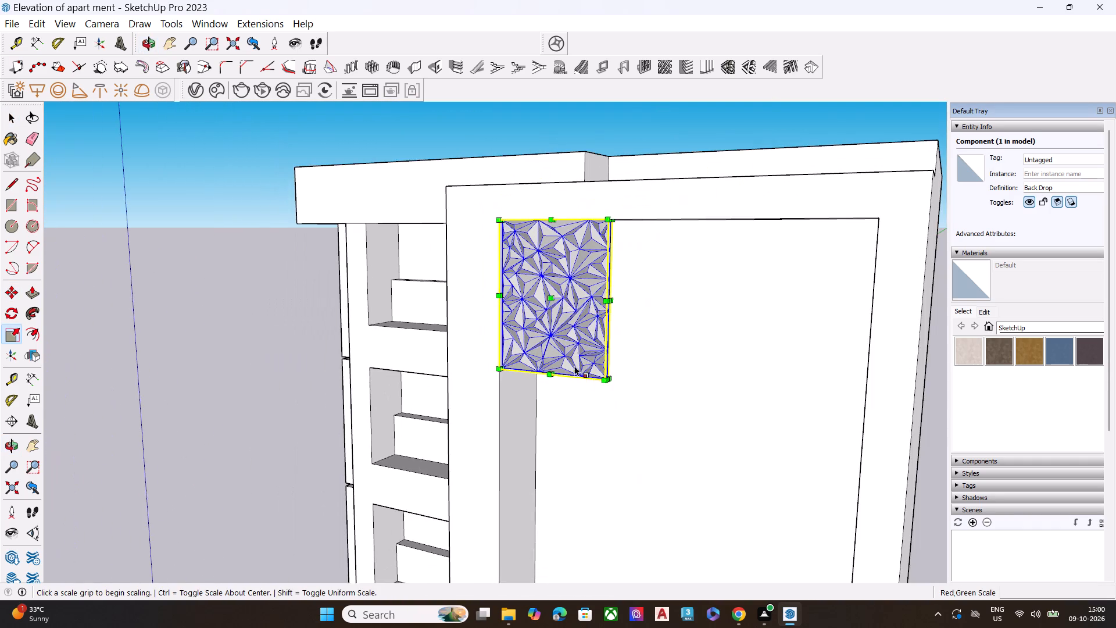
middle_drag(556, 392, 577, 226)
scroll(571, 216, up, 6)
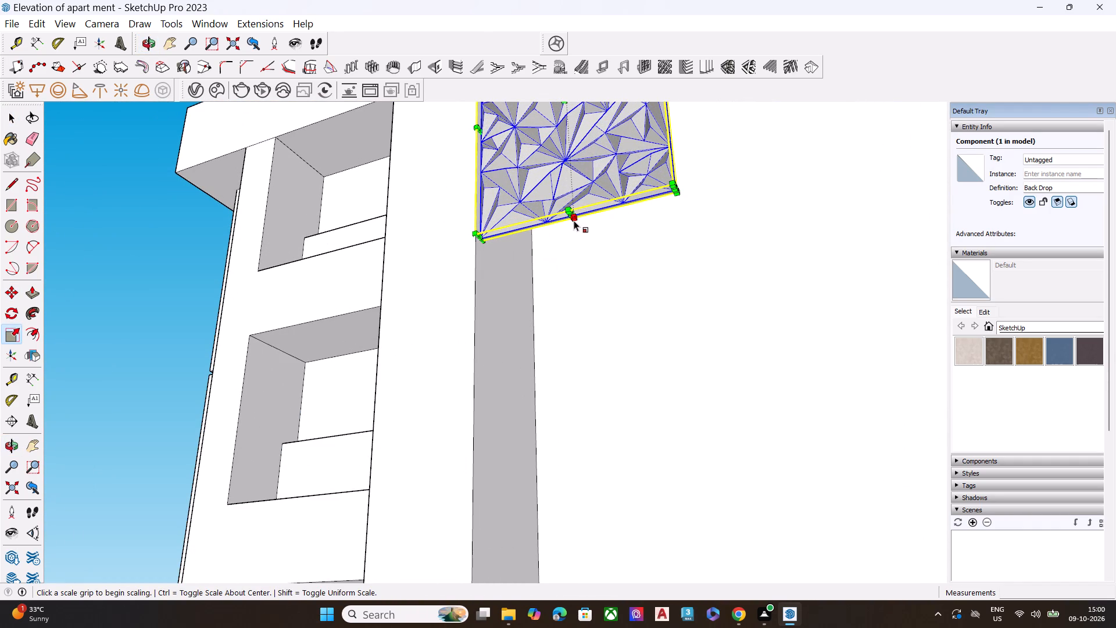
click(570, 220)
scroll(554, 305, down, 7)
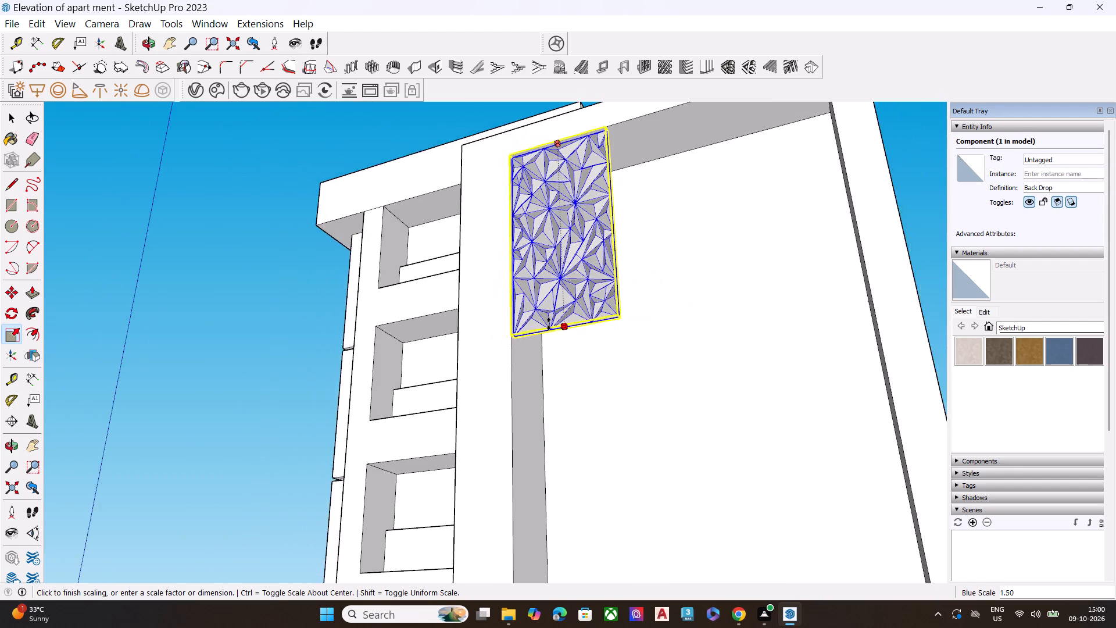
scroll(549, 324, down, 2)
scroll(549, 324, up, 1)
scroll(549, 324, down, 13)
middle_drag(559, 429, 588, 552)
scroll(545, 461, up, 15)
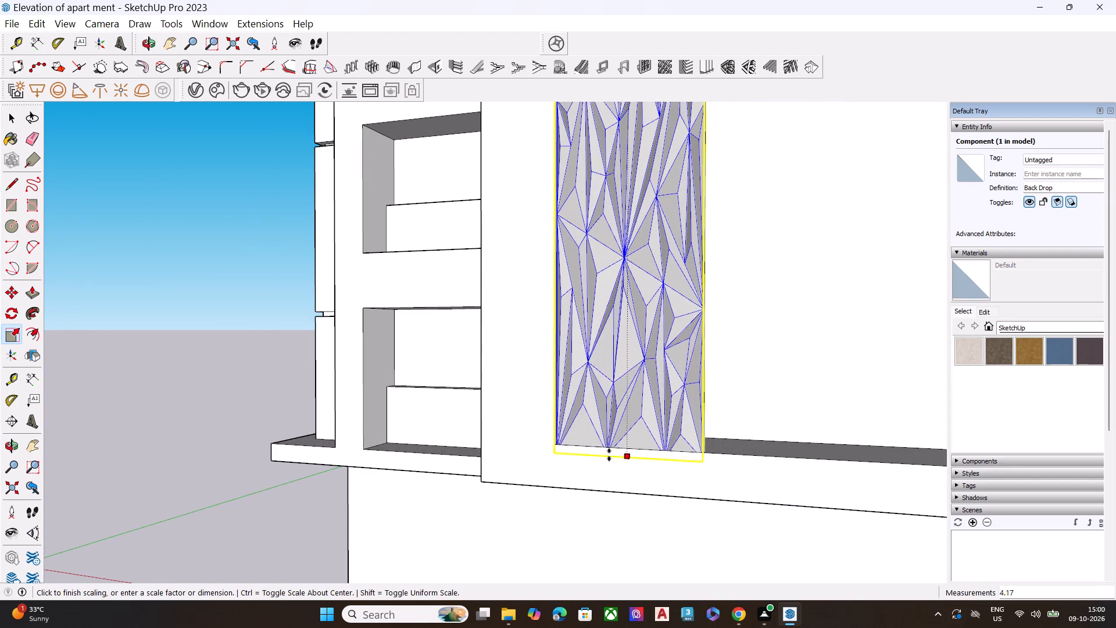
click(624, 454)
key(space)
Scale the panel's width away from the stacked openings to about halfway across the large recess.
scroll(542, 419, down, 7)
middle_drag(631, 245, 556, 356)
scroll(556, 356, up, 7)
key(s)
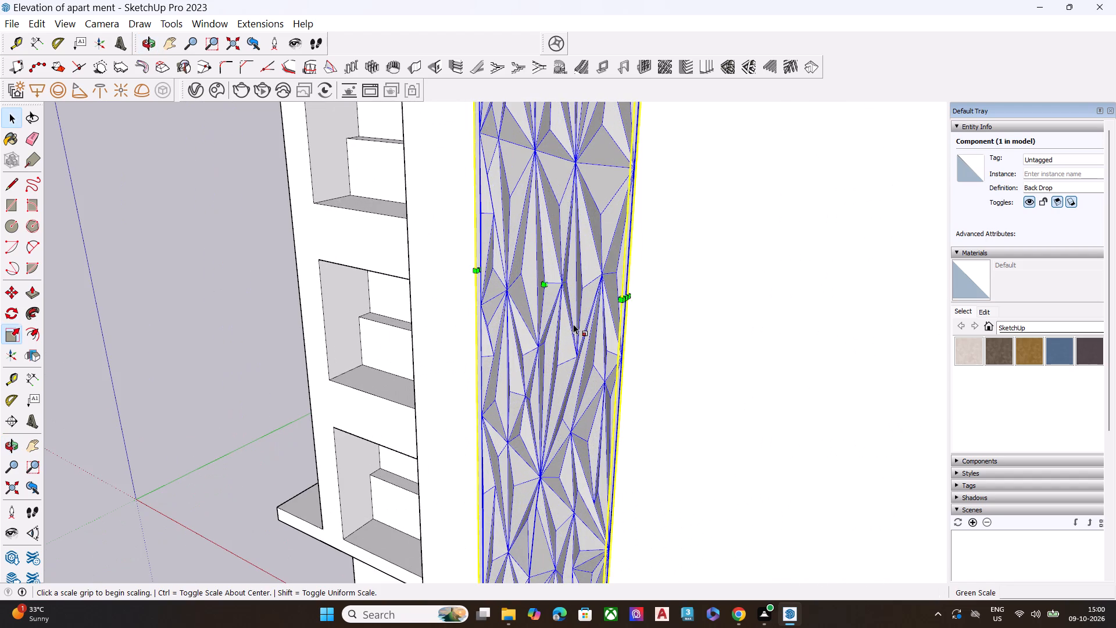
middle_drag(621, 302, 559, 325)
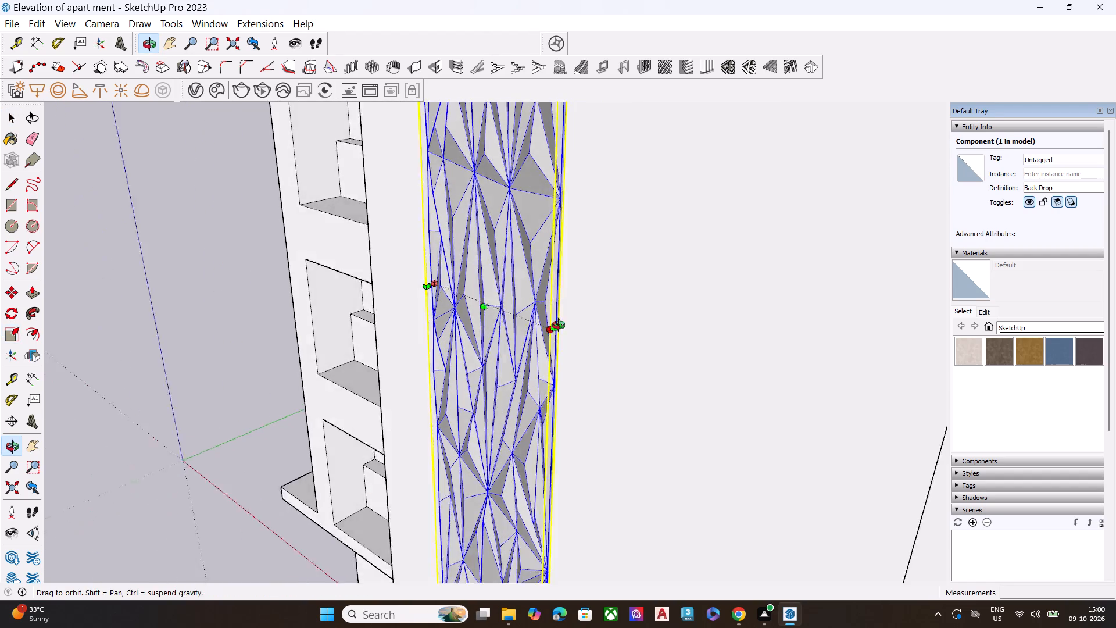
middle_drag(559, 325, 536, 333)
scroll(491, 365, up, 5)
click(488, 359)
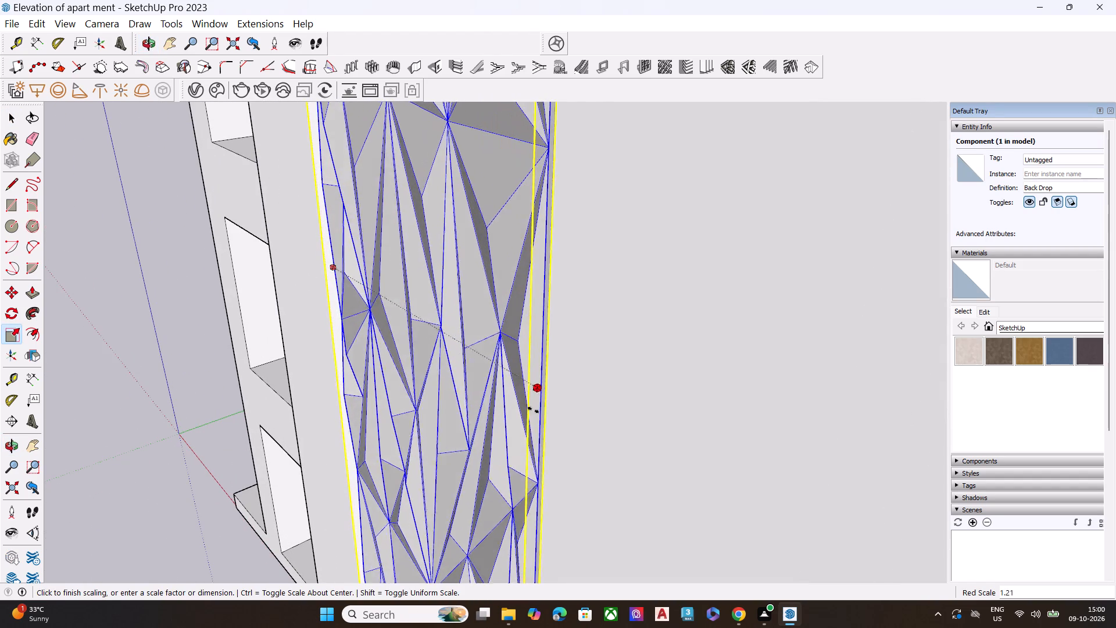
click(567, 449)
Scale the panel's depth toward the recess's back wall by a factor of about 1.73.
scroll(485, 323, down, 6)
middle_drag(441, 362, 688, 295)
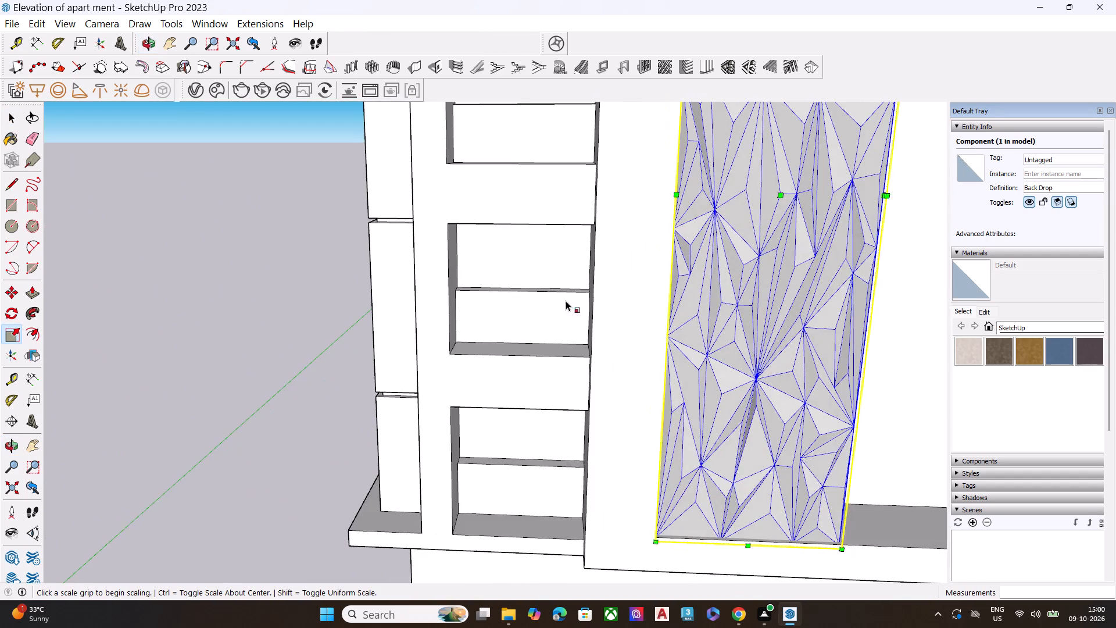
scroll(498, 306, down, 7)
scroll(606, 315, down, 7)
middle_drag(627, 327, 648, 299)
scroll(652, 272, up, 7)
scroll(603, 276, up, 1)
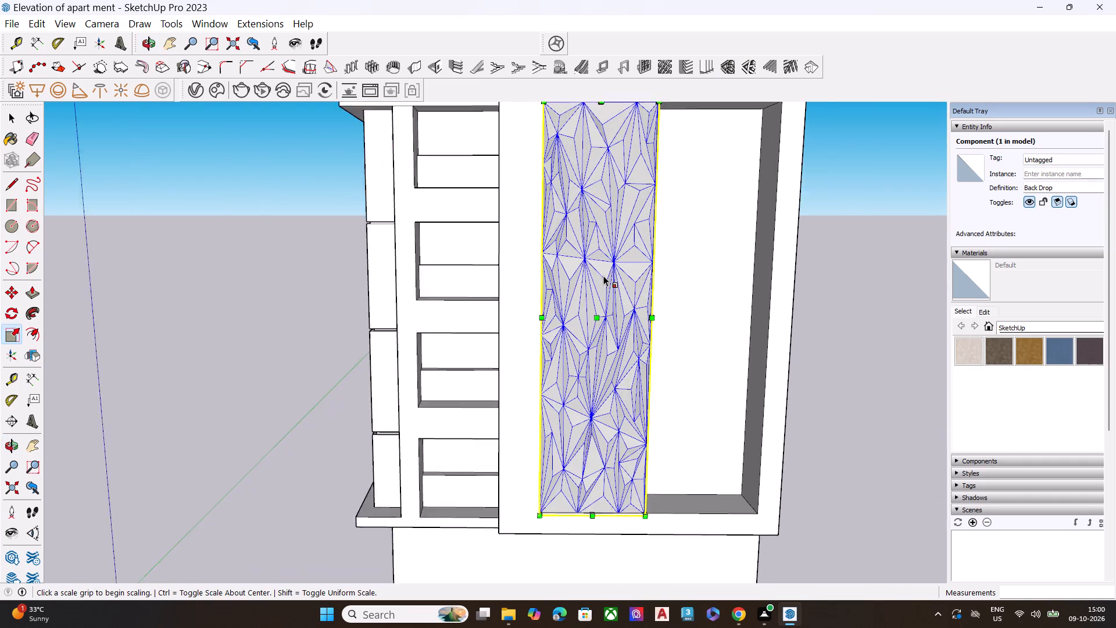
scroll(603, 276, up, 2)
middle_drag(618, 299, 244, 370)
scroll(618, 300, down, 1)
scroll(432, 362, up, 5)
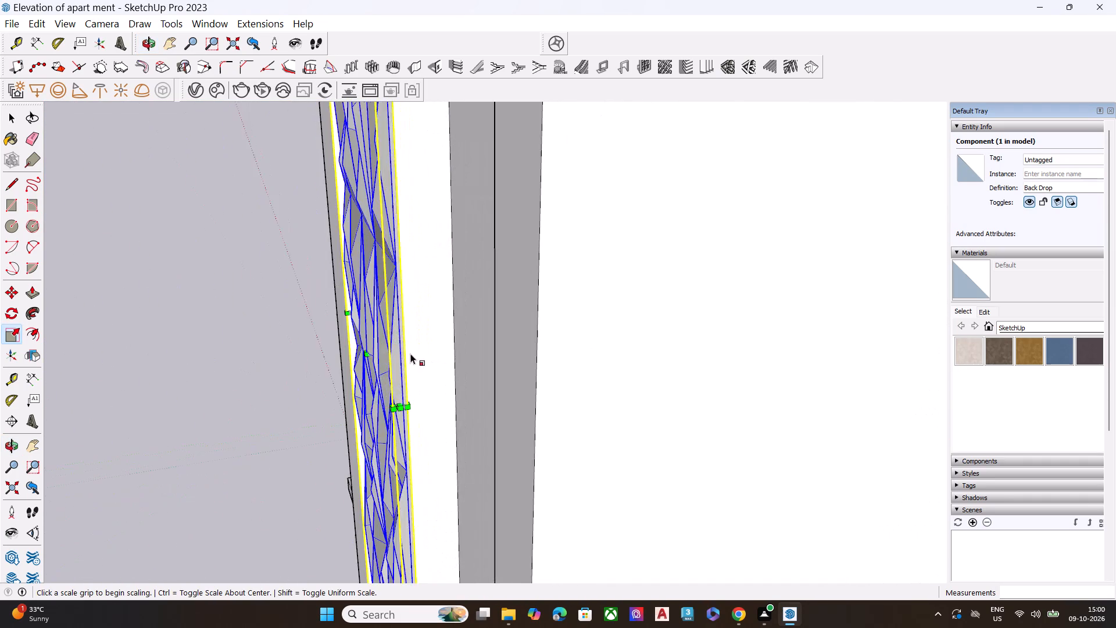
scroll(410, 354, up, 2)
middle_drag(416, 349, 456, 363)
scroll(456, 363, up, 7)
middle_drag(564, 353, 410, 360)
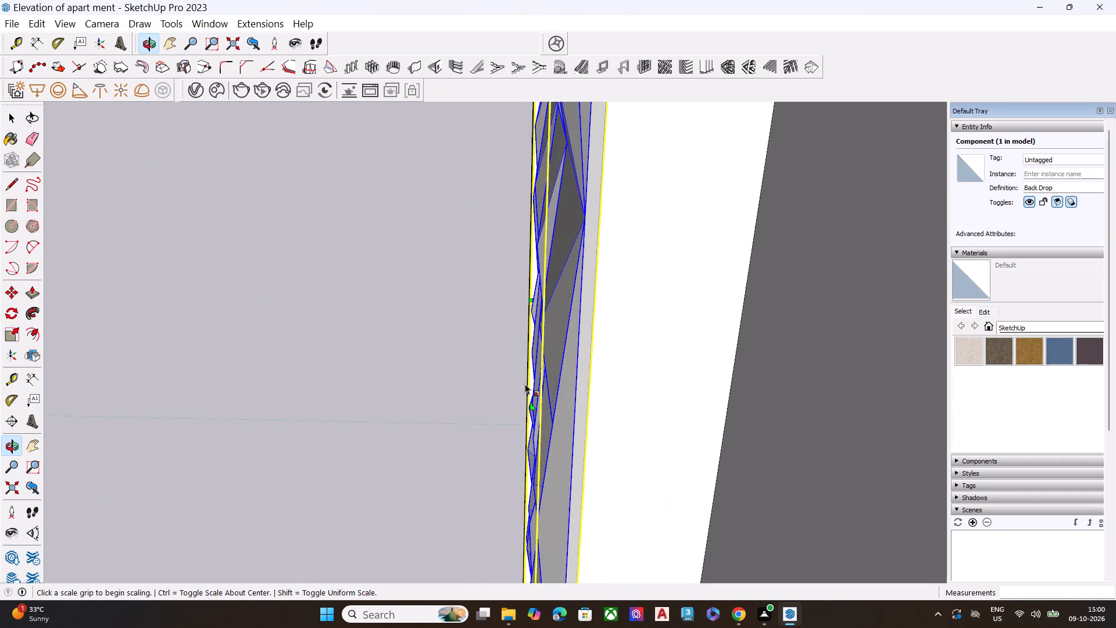
scroll(561, 388, down, 4)
middle_click(585, 391)
scroll(585, 390, up, 7)
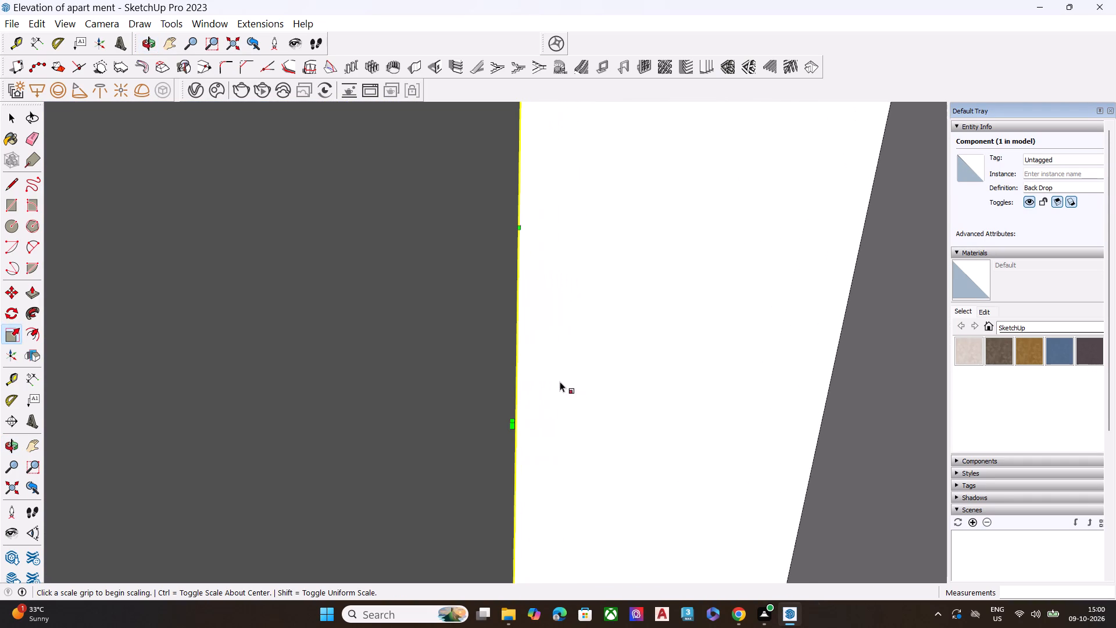
click(513, 422)
click(557, 426)
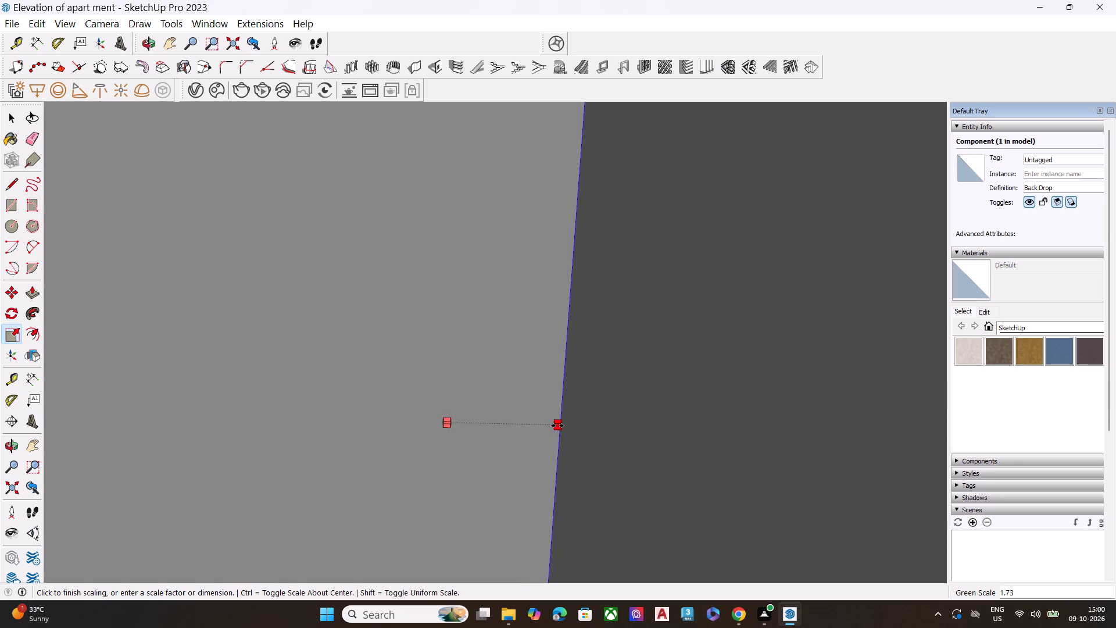
key(space)
Examine the panel's depth and how its lower end fits against the floor and front edge of the recess.
scroll(559, 393, down, 12)
scroll(652, 372, up, 1)
scroll(652, 372, down, 19)
scroll(617, 313, up, 3)
scroll(617, 313, down, 13)
scroll(617, 313, up, 1)
scroll(617, 313, down, 1)
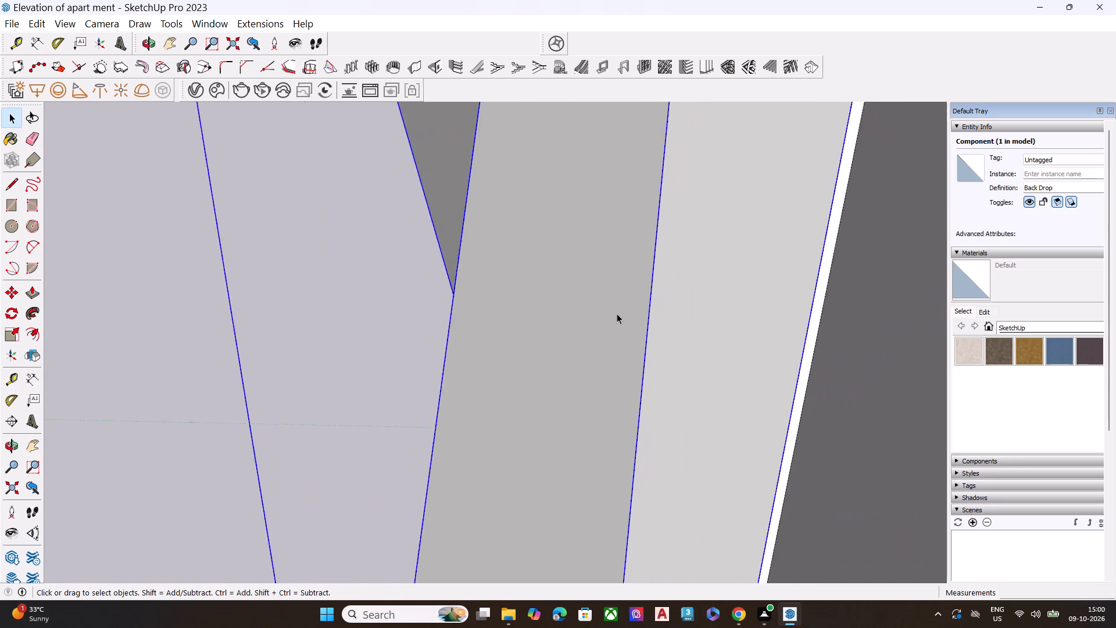
scroll(617, 313, down, 7)
scroll(619, 311, up, 1)
scroll(619, 311, down, 10)
scroll(619, 311, up, 1)
scroll(619, 311, down, 7)
scroll(621, 317, up, 1)
scroll(621, 317, down, 20)
scroll(621, 317, down, 4)
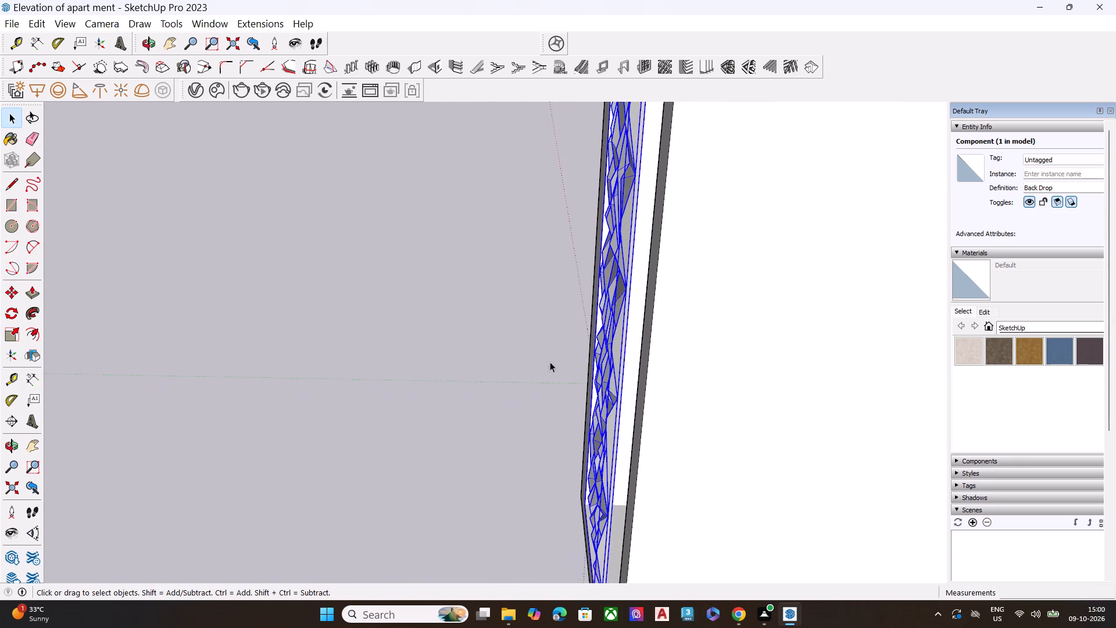
middle_drag(550, 362, 876, 337)
scroll(717, 336, down, 4)
scroll(709, 376, up, 9)
middle_drag(703, 405, 676, 427)
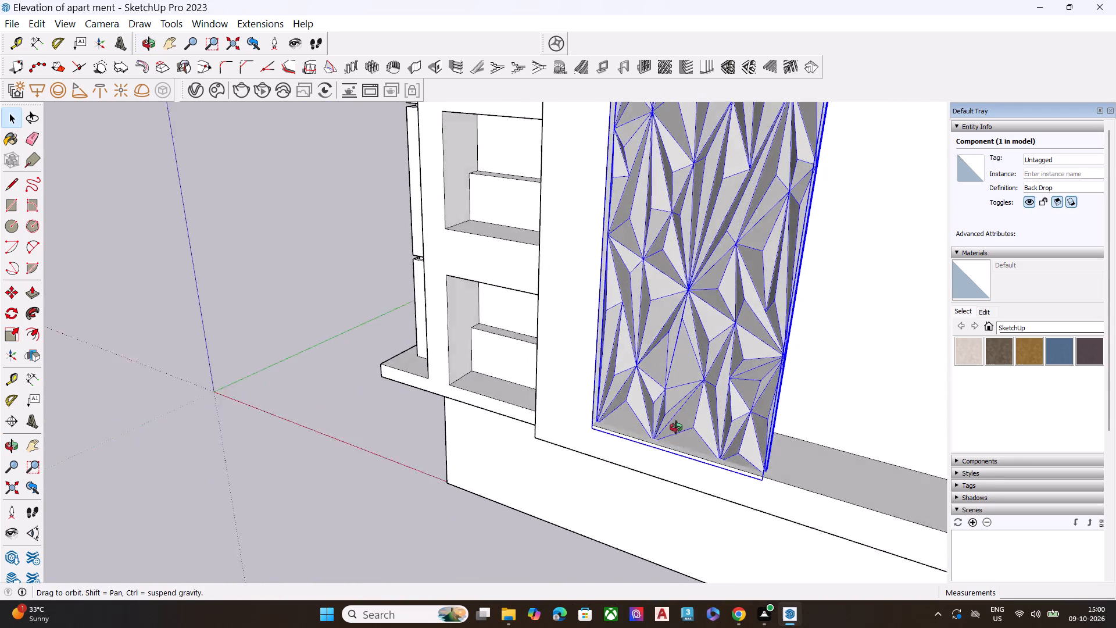
middle_drag(676, 427, 587, 457)
scroll(575, 457, up, 2)
key(space)
scroll(503, 392, down, 5)
scroll(584, 504, up, 5)
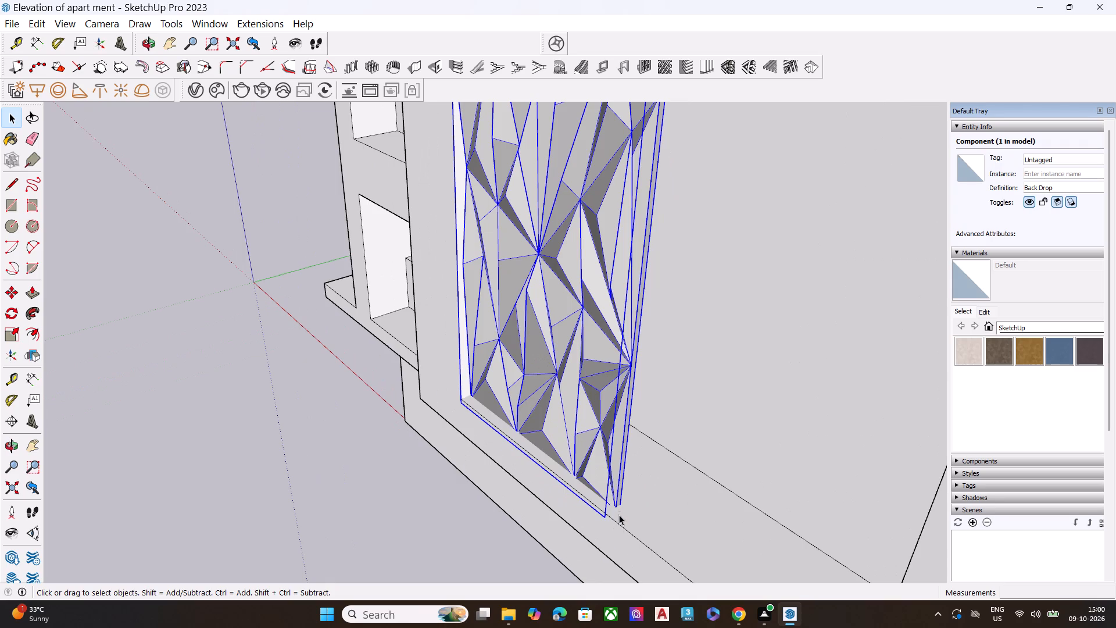
middle_drag(613, 506, 590, 454)
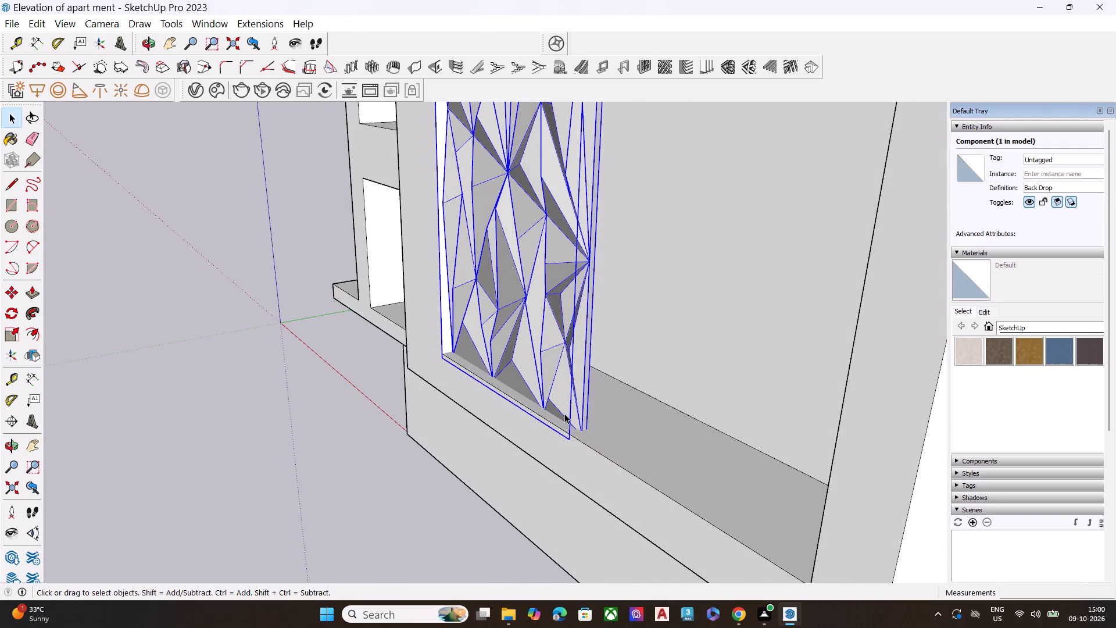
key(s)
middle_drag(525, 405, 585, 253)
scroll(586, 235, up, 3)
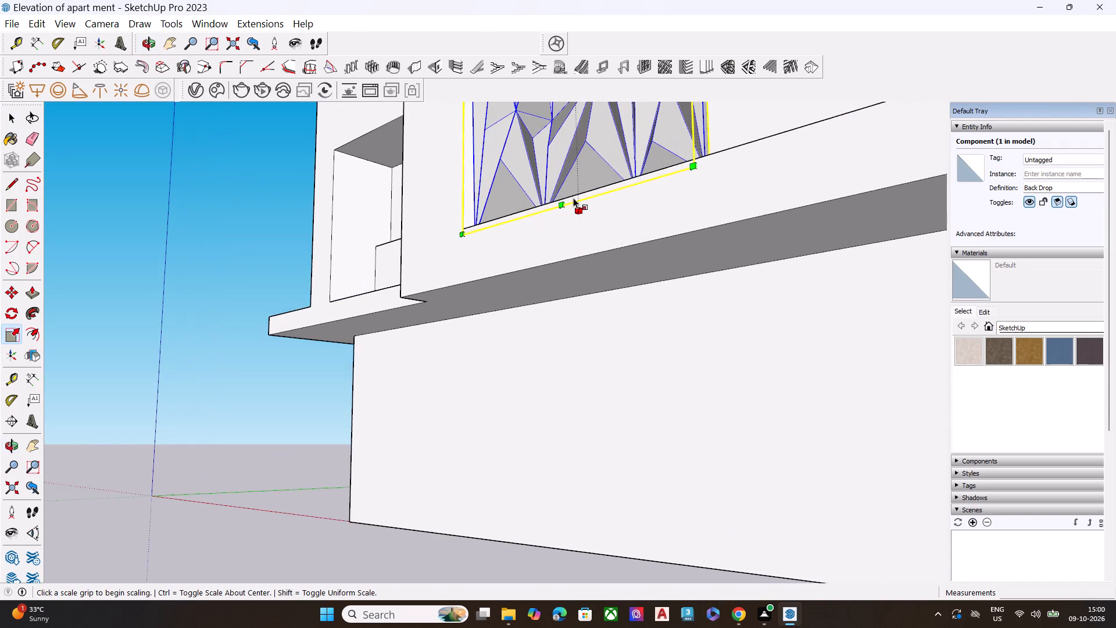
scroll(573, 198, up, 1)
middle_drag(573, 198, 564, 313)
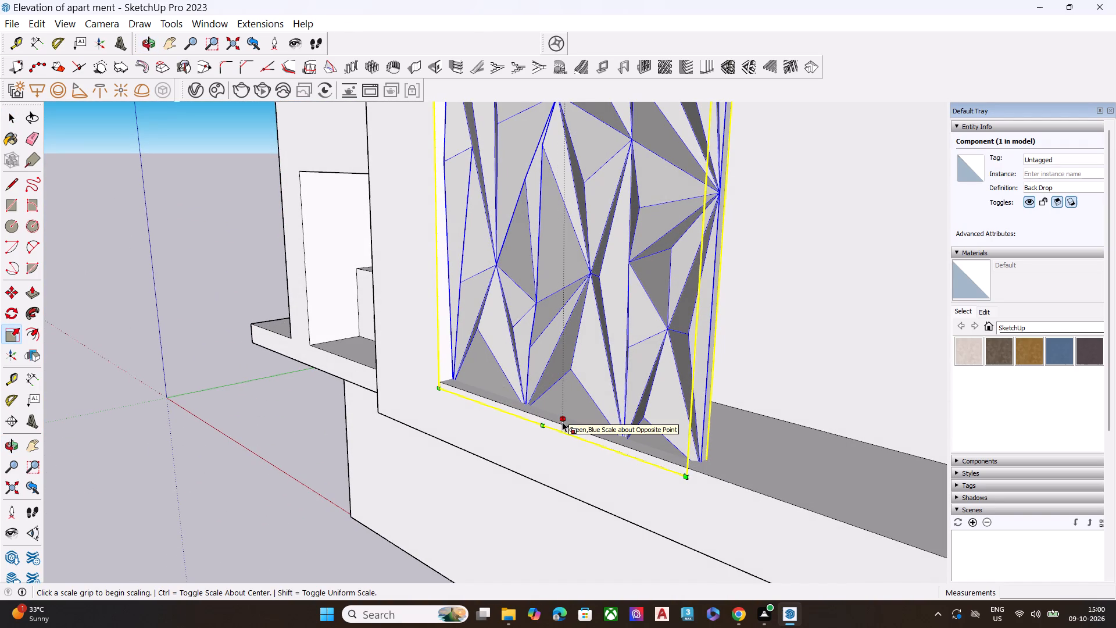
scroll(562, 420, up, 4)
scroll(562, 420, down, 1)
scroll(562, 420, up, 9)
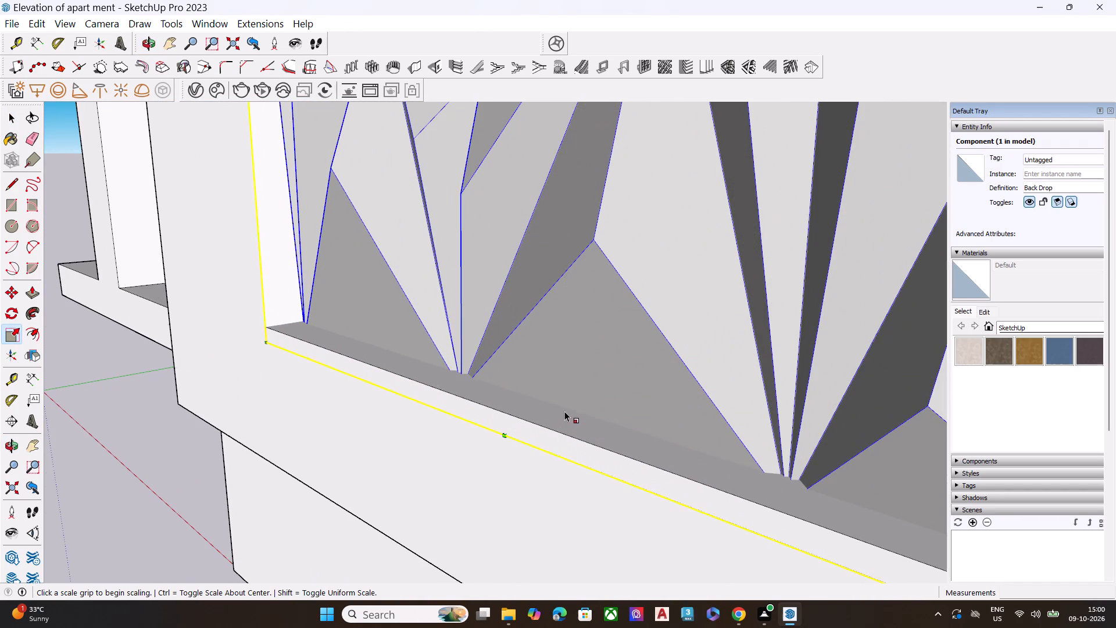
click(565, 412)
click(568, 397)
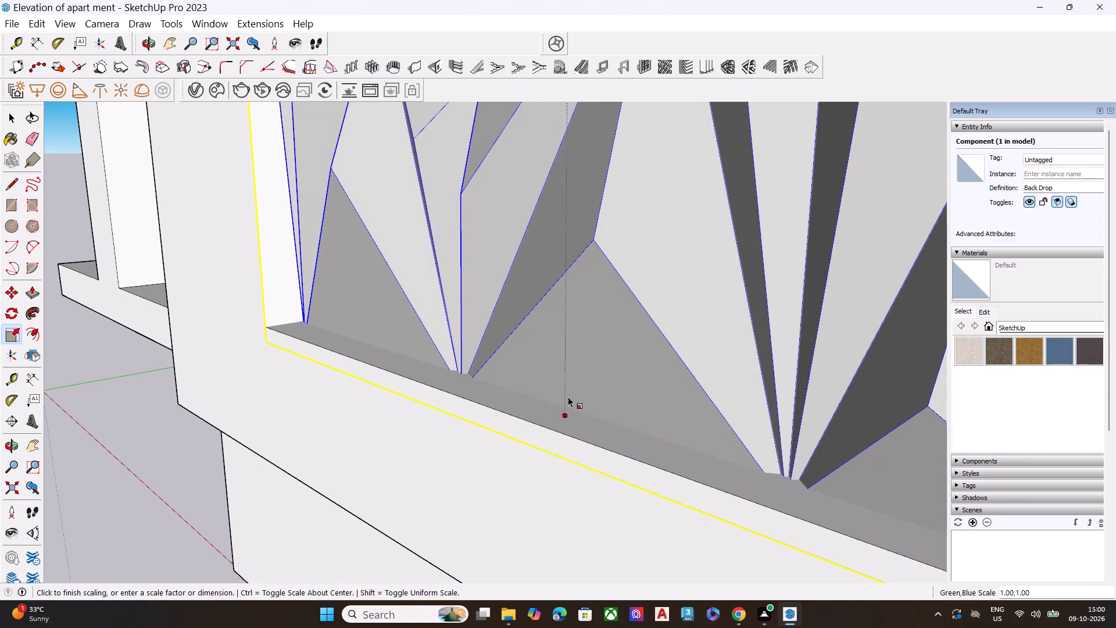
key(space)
Scale the panel uniformly from its lower front corner so its bottom edge pulls back inside the recess.
scroll(440, 316, down, 20)
scroll(440, 316, down, 2)
middle_drag(656, 331, 544, 342)
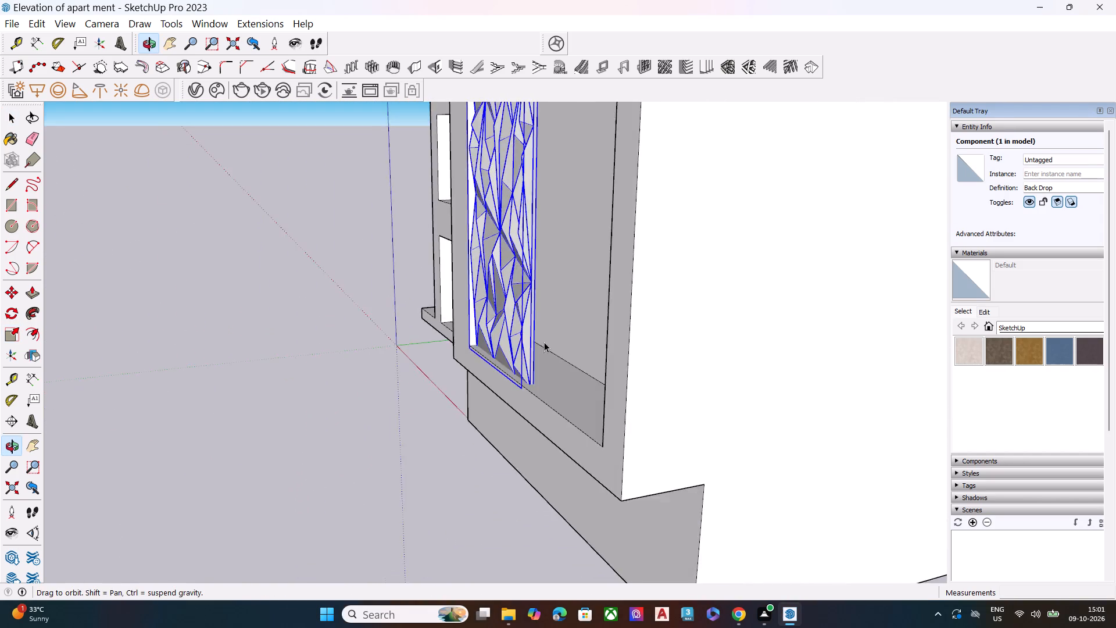
middle_drag(544, 342, 545, 341)
scroll(523, 356, up, 10)
scroll(538, 402, up, 6)
key(s)
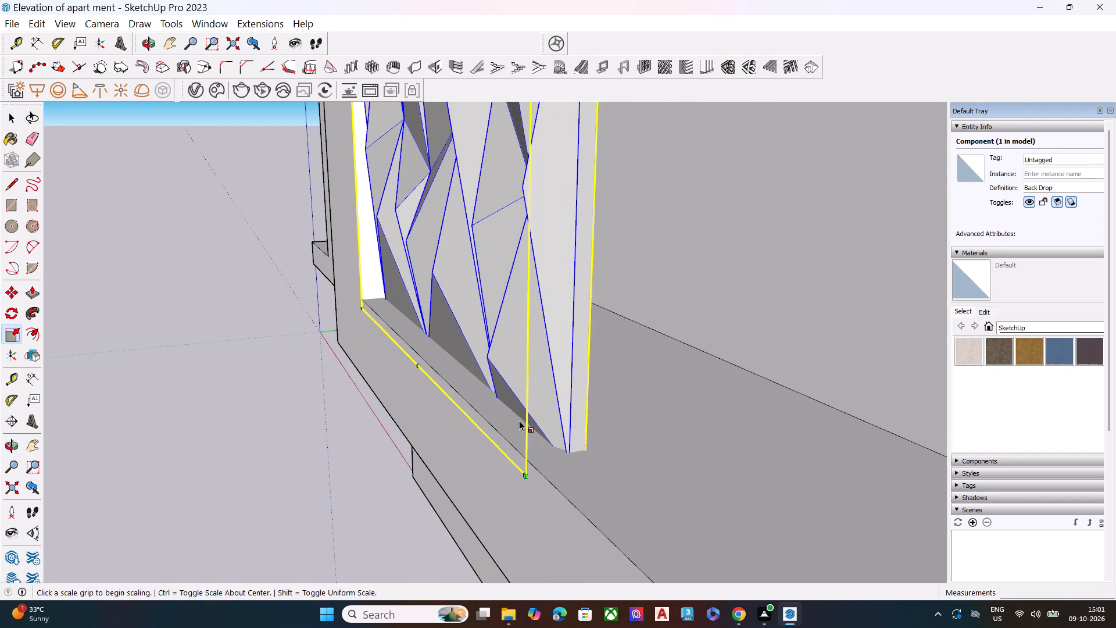
middle_drag(498, 433, 559, 241)
scroll(495, 432, up, 1)
scroll(507, 206, up, 2)
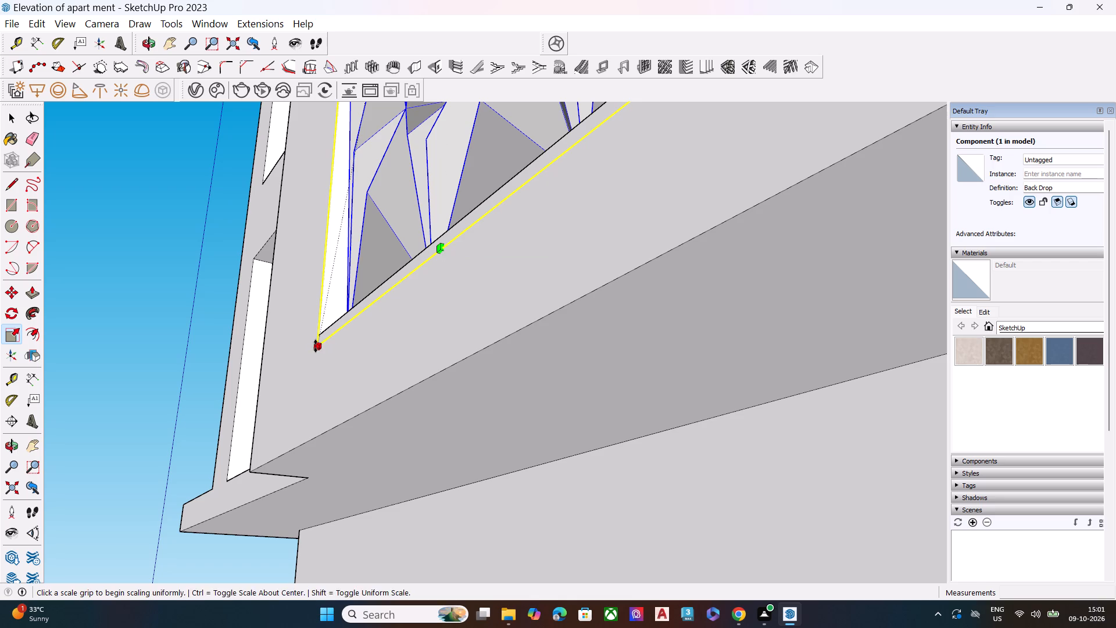
drag(316, 347, 331, 308)
Scale the panel's height downward by a factor of about 1.01 to meet the floor of the recess.
scroll(464, 235, down, 5)
middle_drag(497, 199, 506, 311)
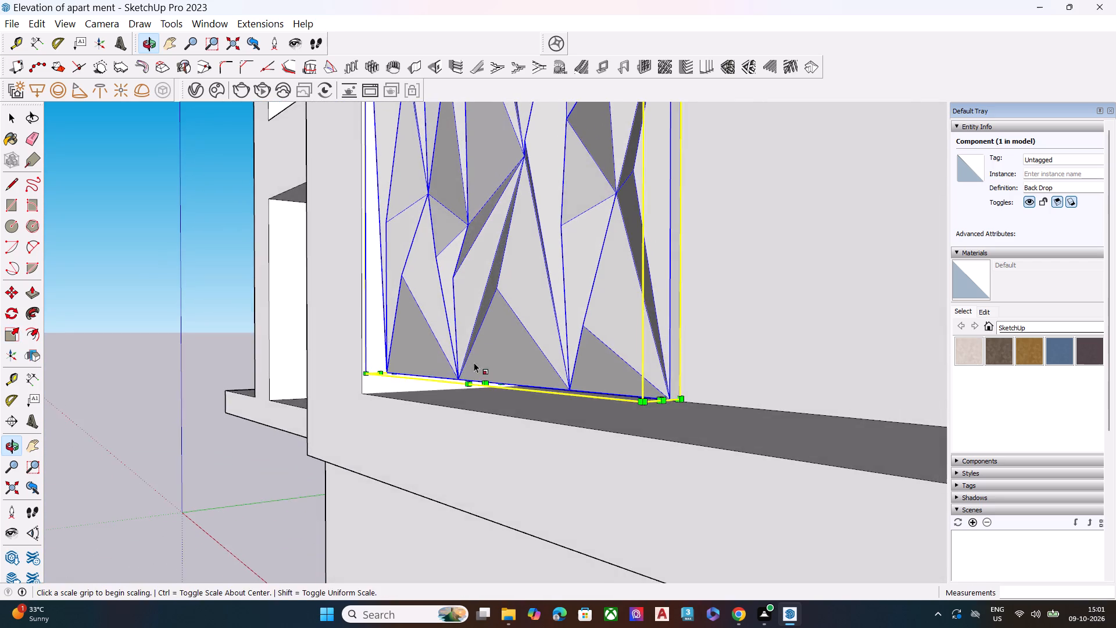
middle_drag(473, 374, 519, 287)
scroll(519, 287, up, 10)
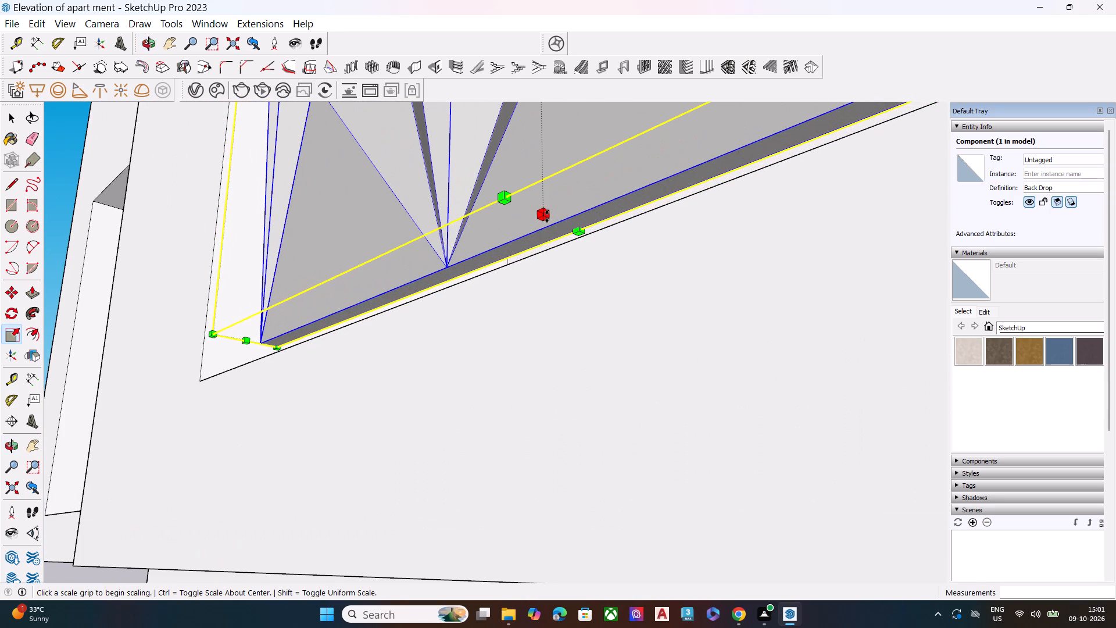
click(547, 216)
click(546, 246)
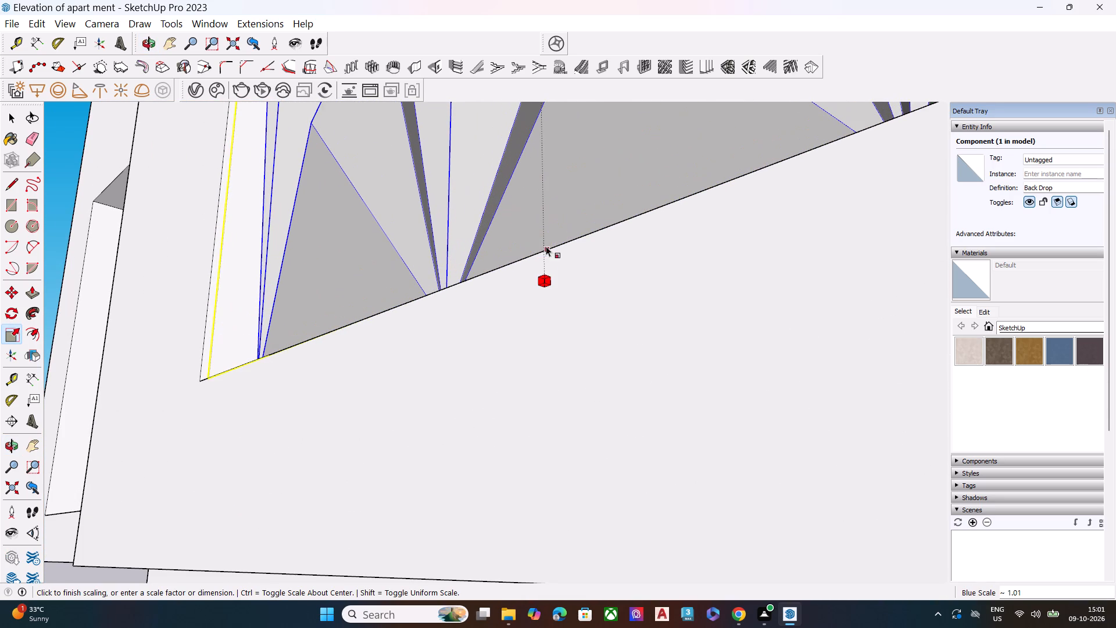
key(space)
scroll(538, 213, up, 1)
middle_drag(538, 213, 584, 426)
scroll(538, 213, down, 1)
scroll(503, 334, down, 19)
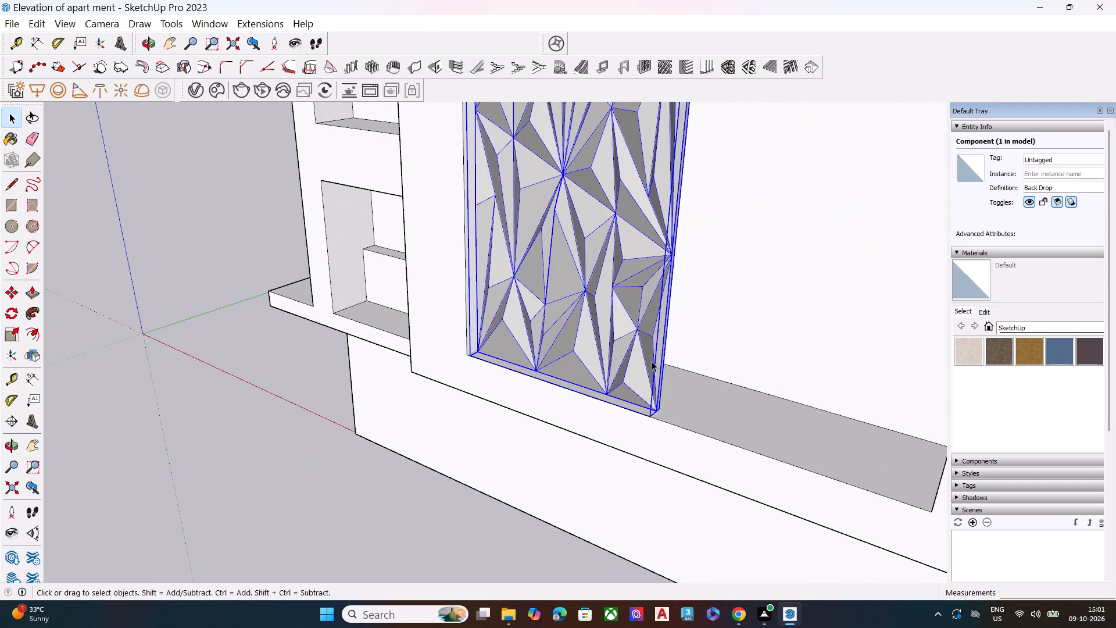
Move the panel forward about 7 1/2" from its lower corner to the front corner of the recess.
scroll(697, 373, up, 3)
scroll(528, 313, down, 8)
middle_drag(582, 394, 578, 347)
scroll(584, 387, up, 1)
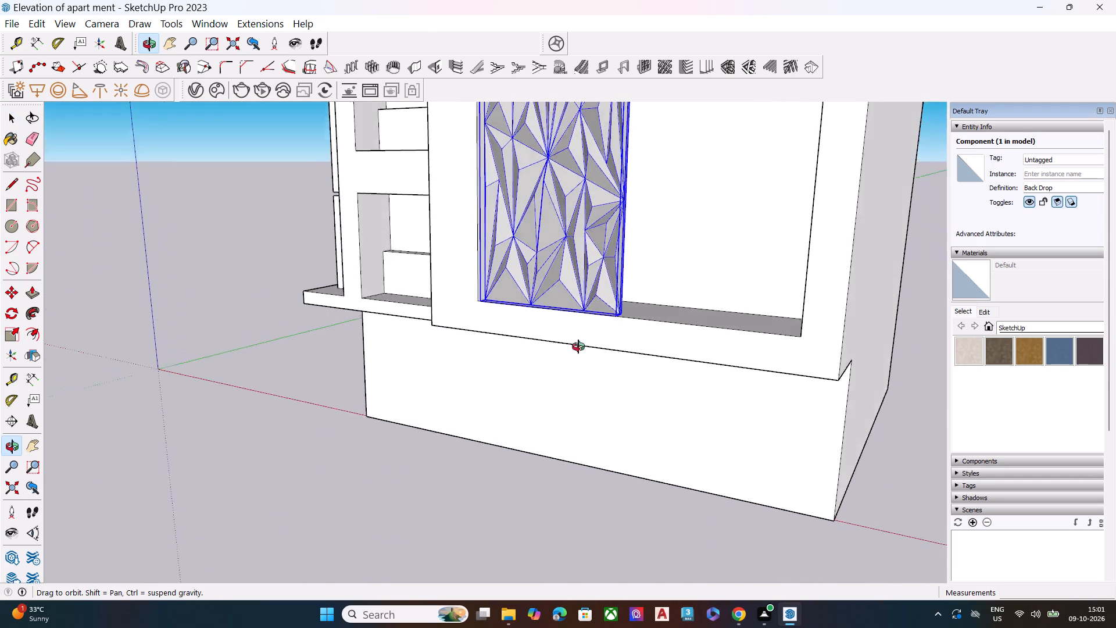
middle_drag(578, 347, 525, 359)
scroll(543, 354, down, 1)
key(m)
click(542, 344)
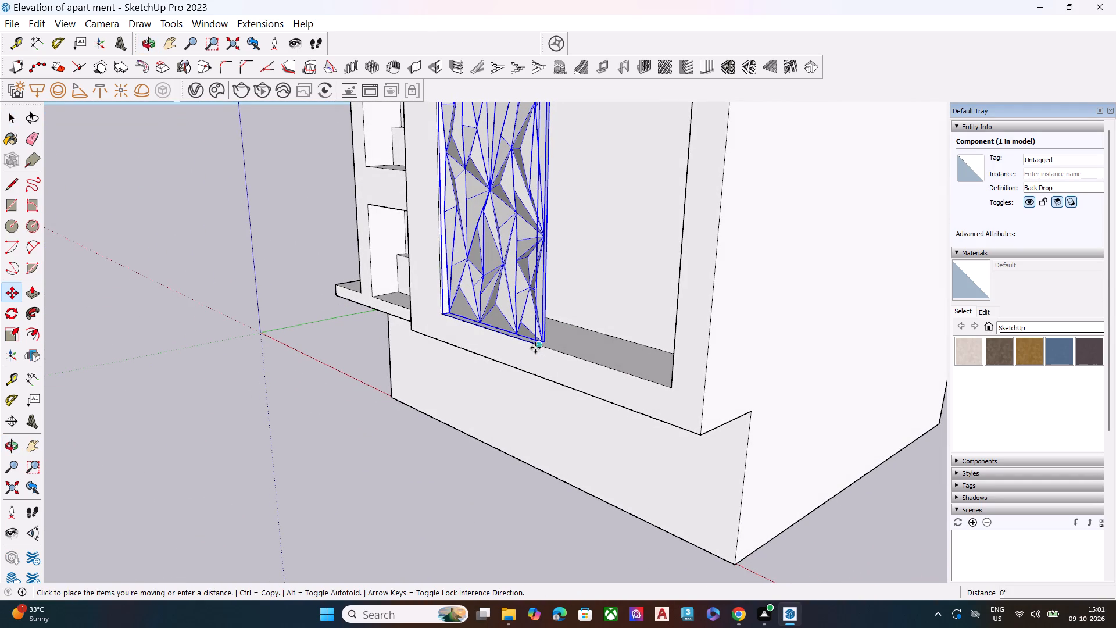
key(space)
scroll(448, 316, up, 9)
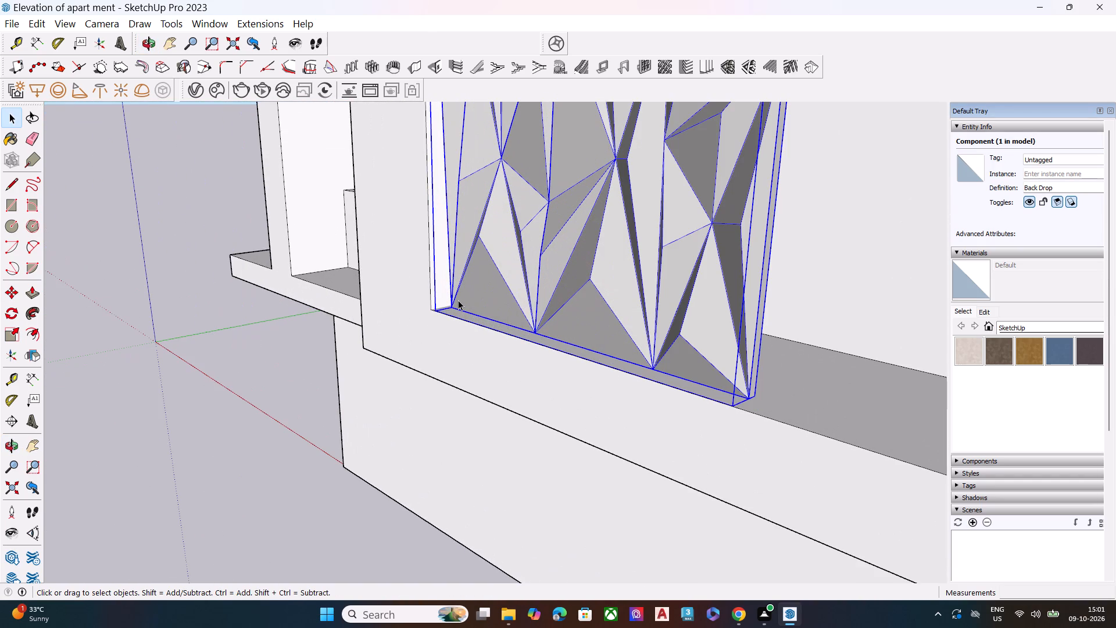
key(m)
scroll(443, 307, up, 11)
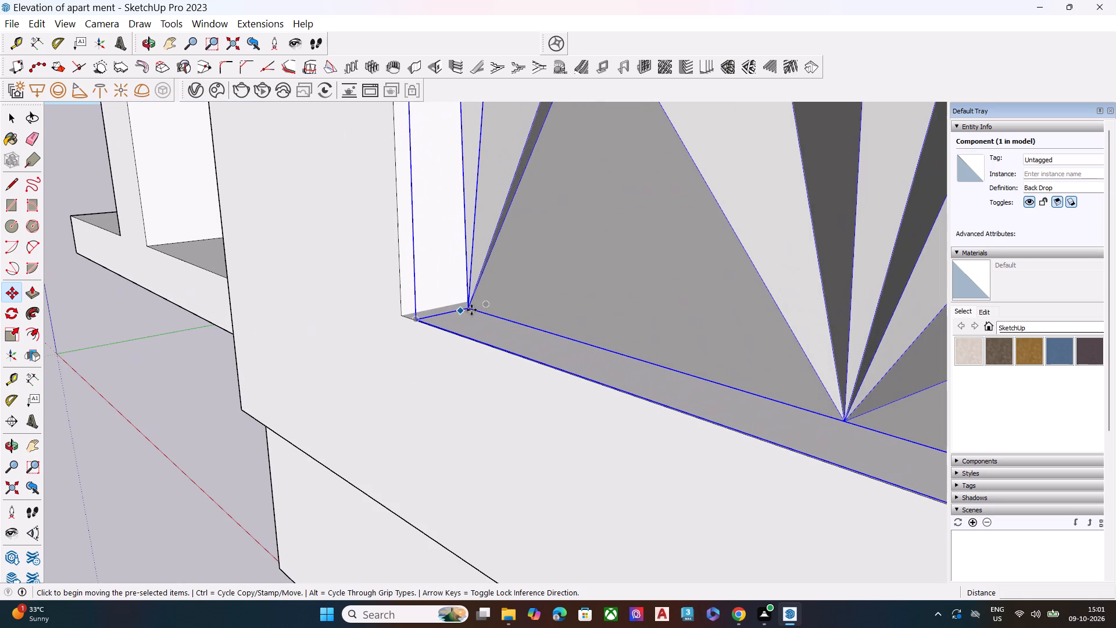
click(471, 306)
click(404, 319)
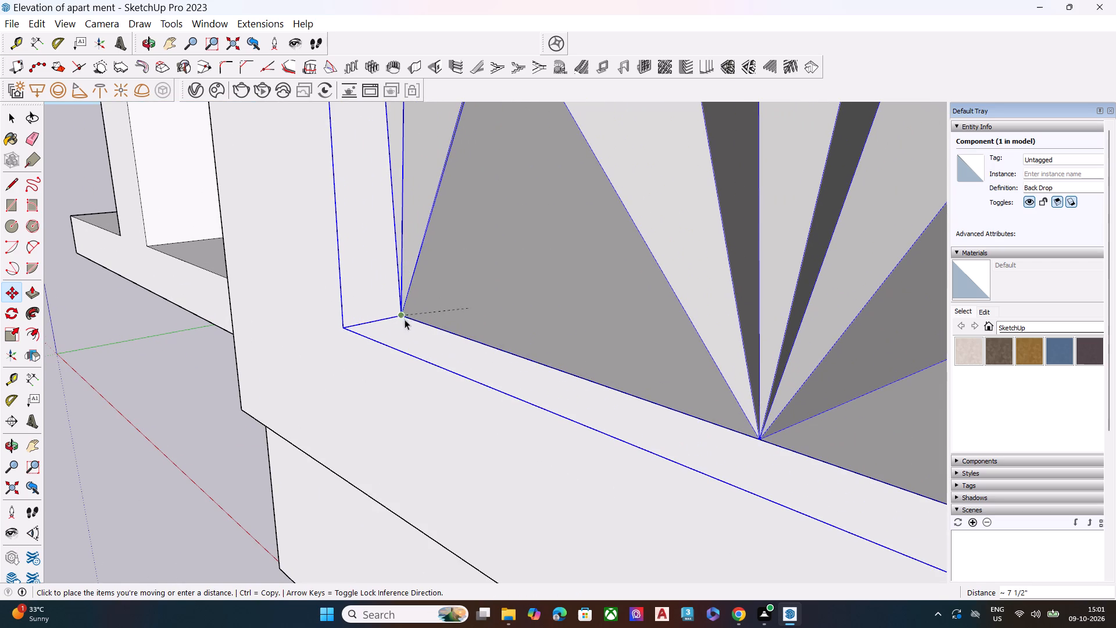
key(space)
Examine the deselected panel's fit in the recess from the front and the side of the building.
scroll(440, 316, down, 20)
scroll(440, 316, down, 15)
scroll(523, 354, down, 7)
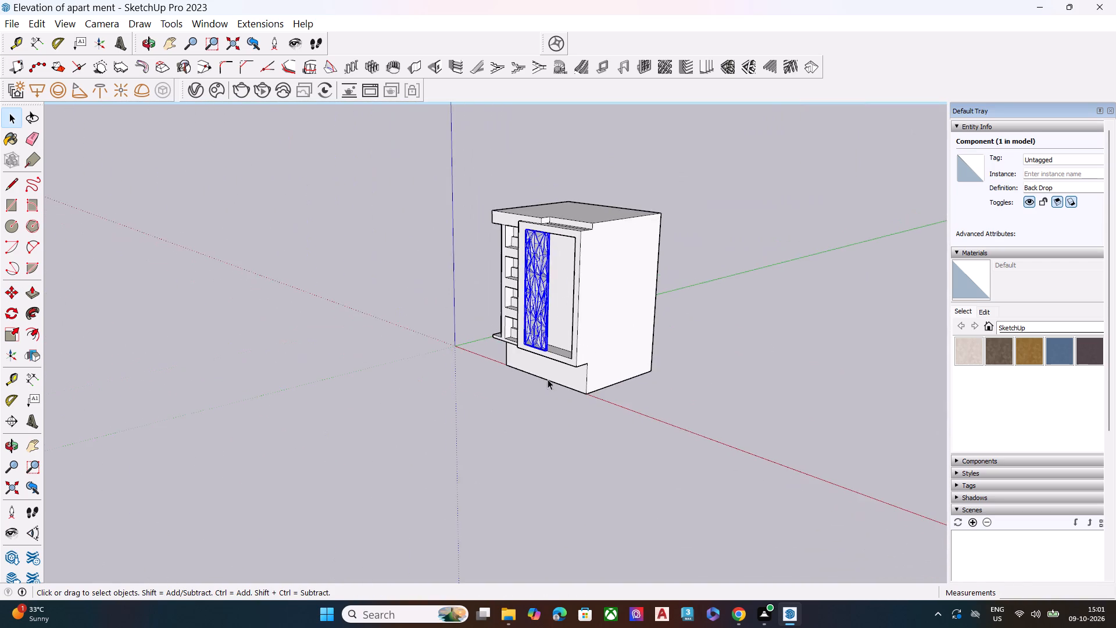
middle_drag(520, 366, 724, 376)
scroll(520, 366, up, 1)
scroll(585, 195, up, 8)
middle_drag(585, 317, 482, 245)
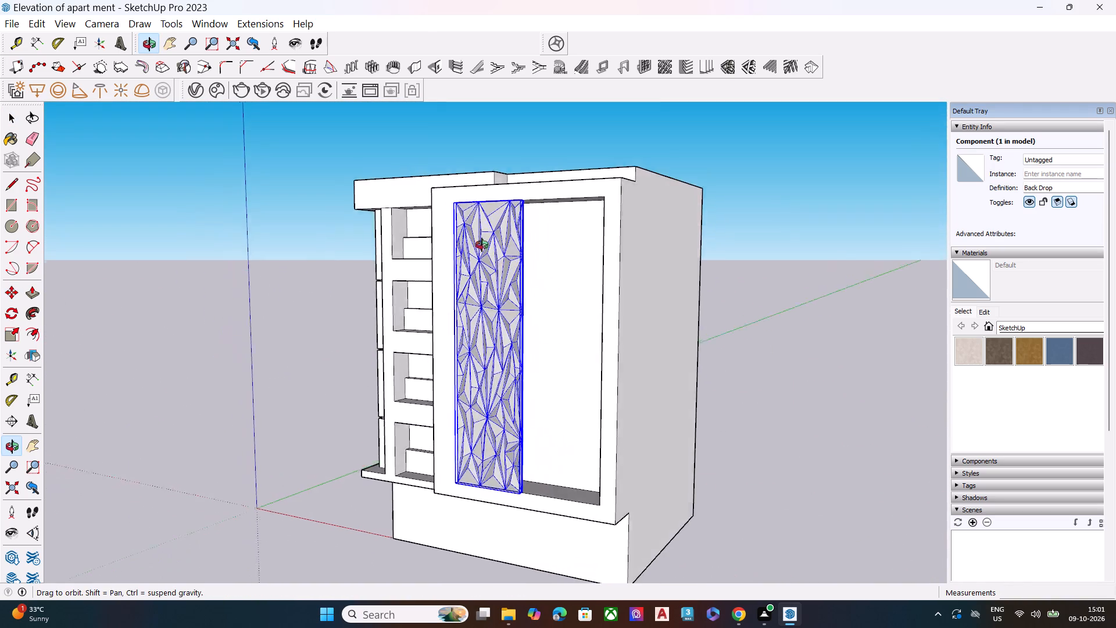
middle_drag(482, 245, 470, 241)
middle_drag(507, 247, 410, 288)
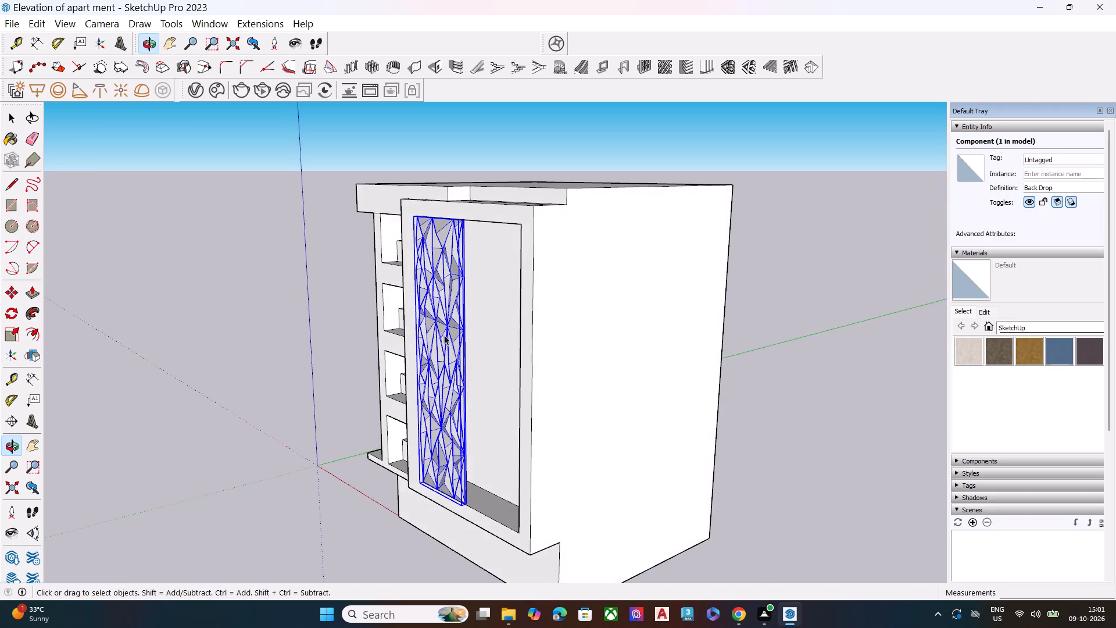
scroll(446, 349, up, 5)
scroll(485, 331, down, 5)
middle_drag(485, 364, 371, 358)
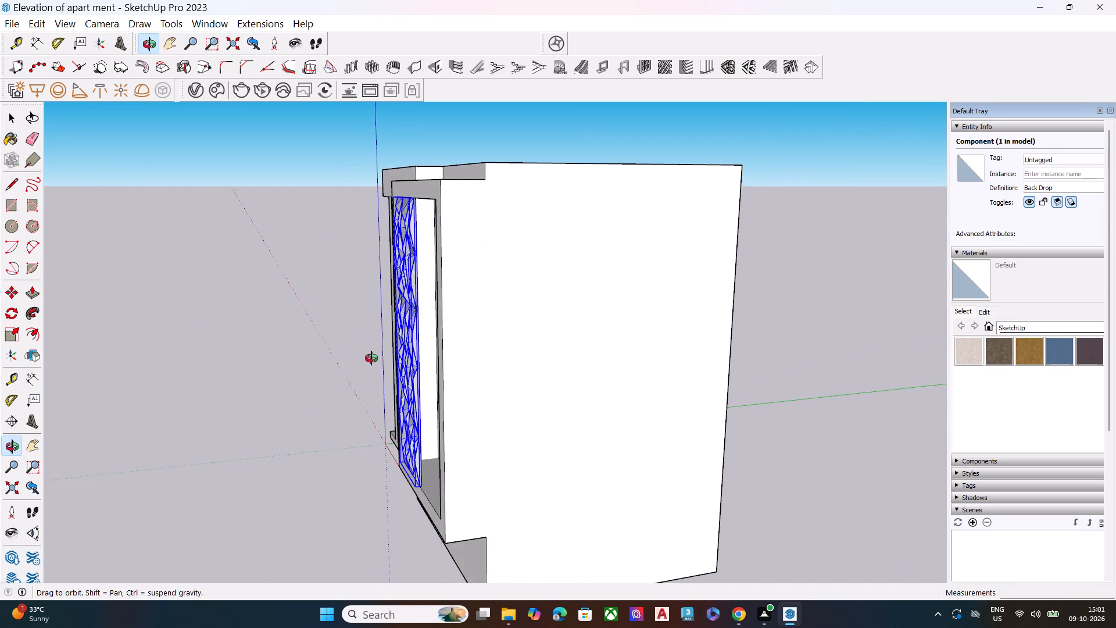
middle_drag(371, 358, 803, 358)
key(space)
click(823, 361)
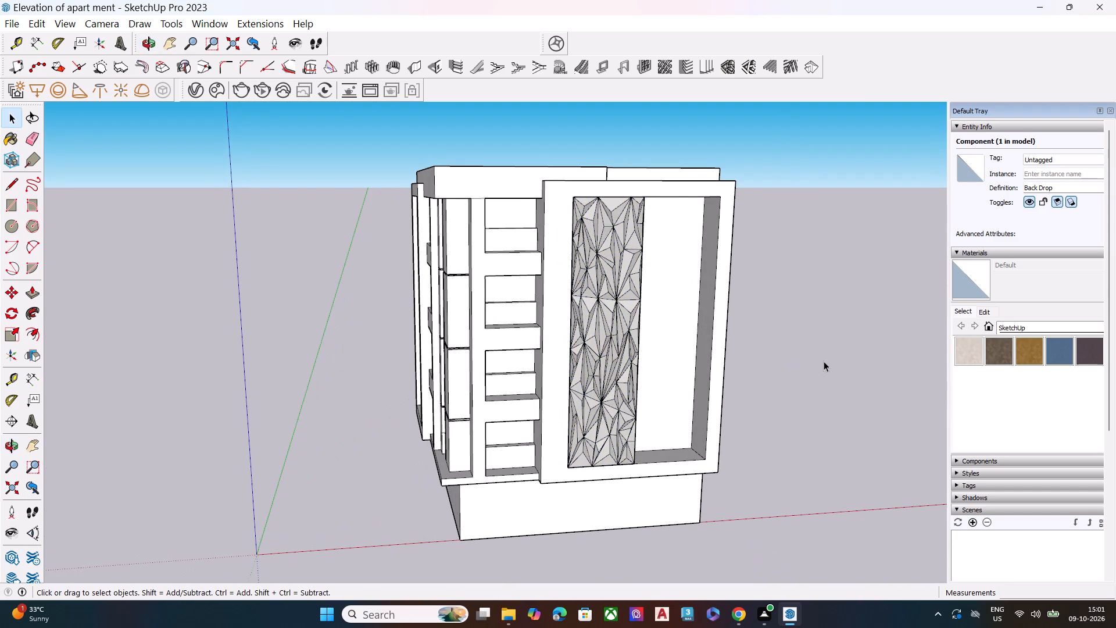
middle_drag(601, 391, 299, 395)
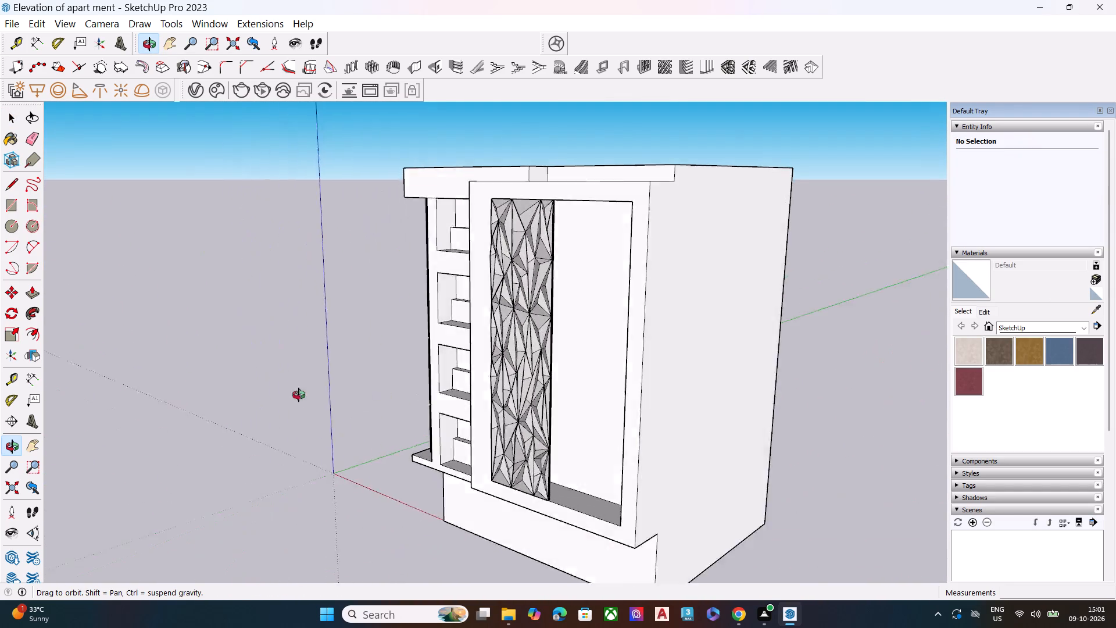
middle_drag(299, 395, 223, 390)
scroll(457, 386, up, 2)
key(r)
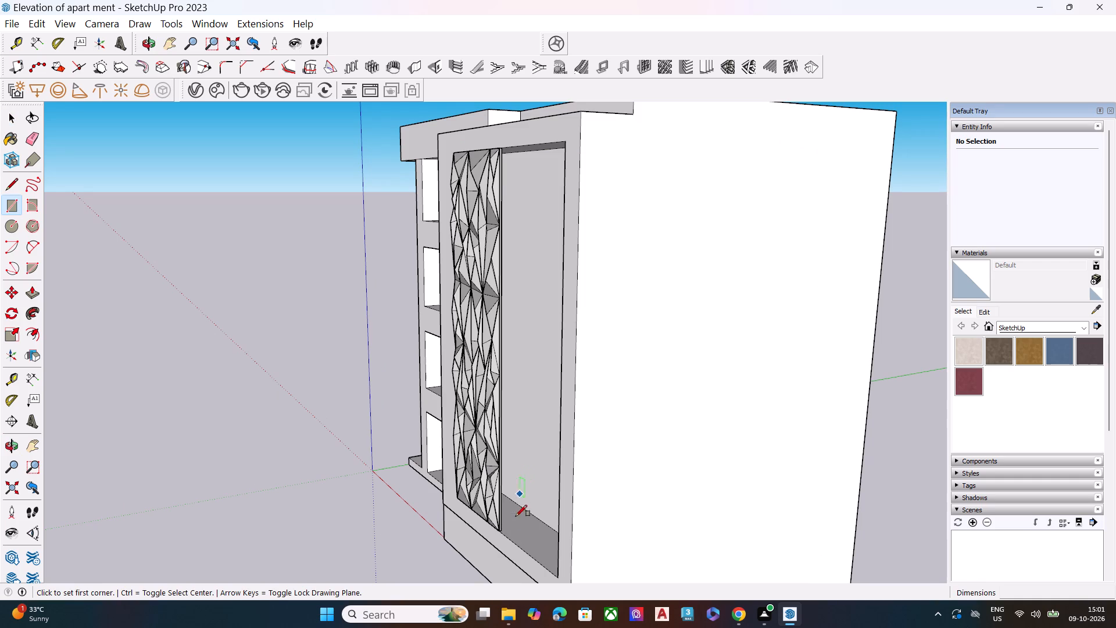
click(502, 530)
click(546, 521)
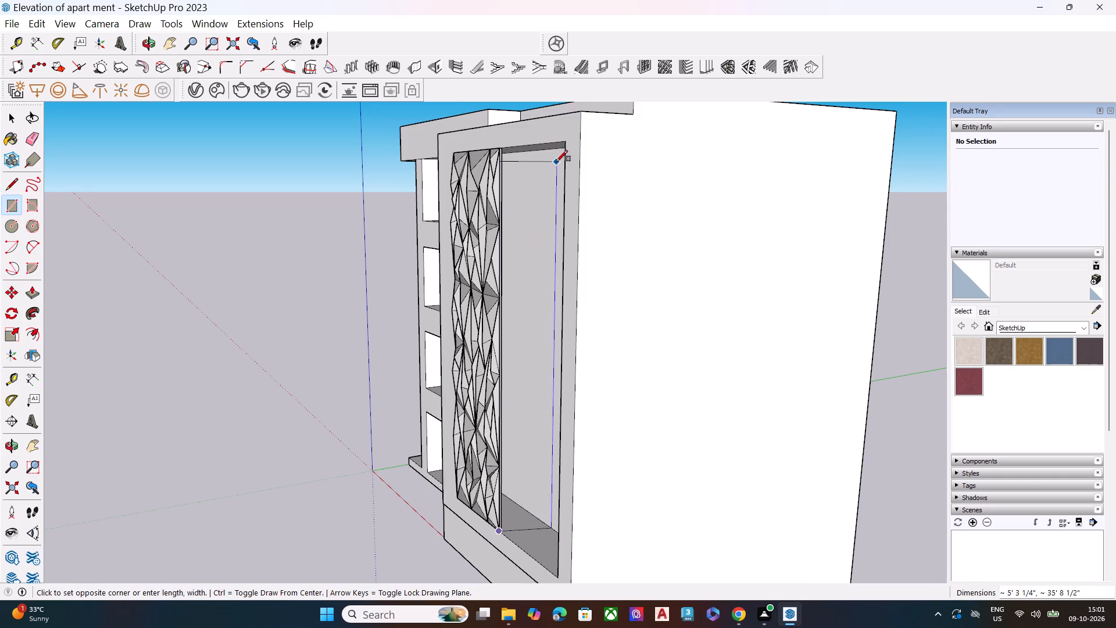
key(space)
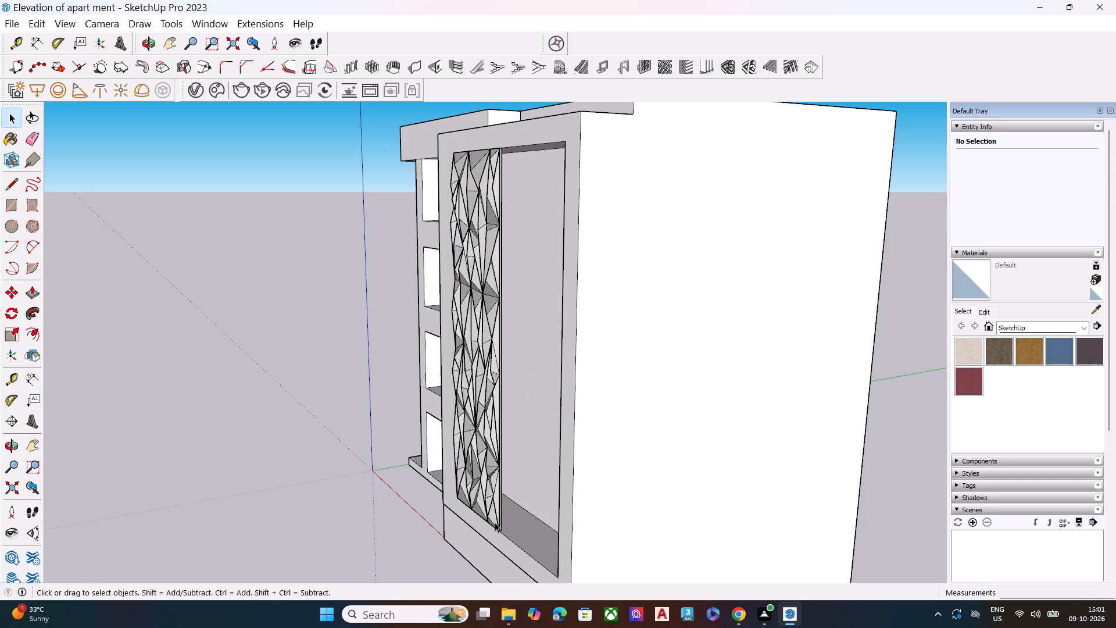
Draw a vertical rectangle about 4' 7" by 36' 7 1/4" beside the panel's inner edge, running back into the recess.
key(r)
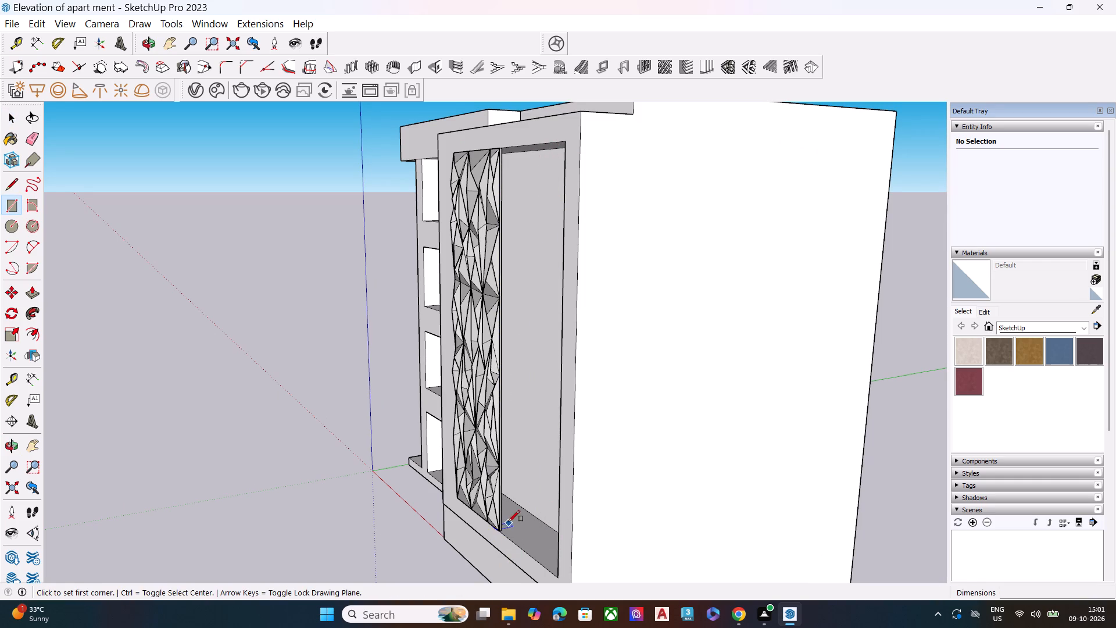
click(505, 529)
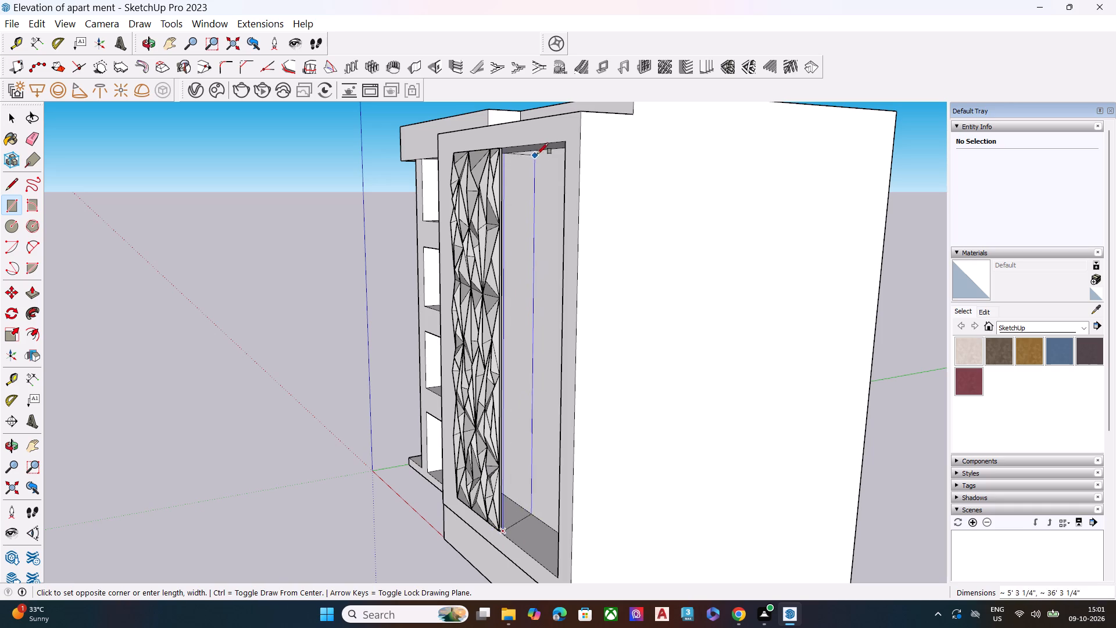
scroll(541, 159, up, 7)
middle_drag(469, 169, 414, 172)
scroll(414, 172, up, 1)
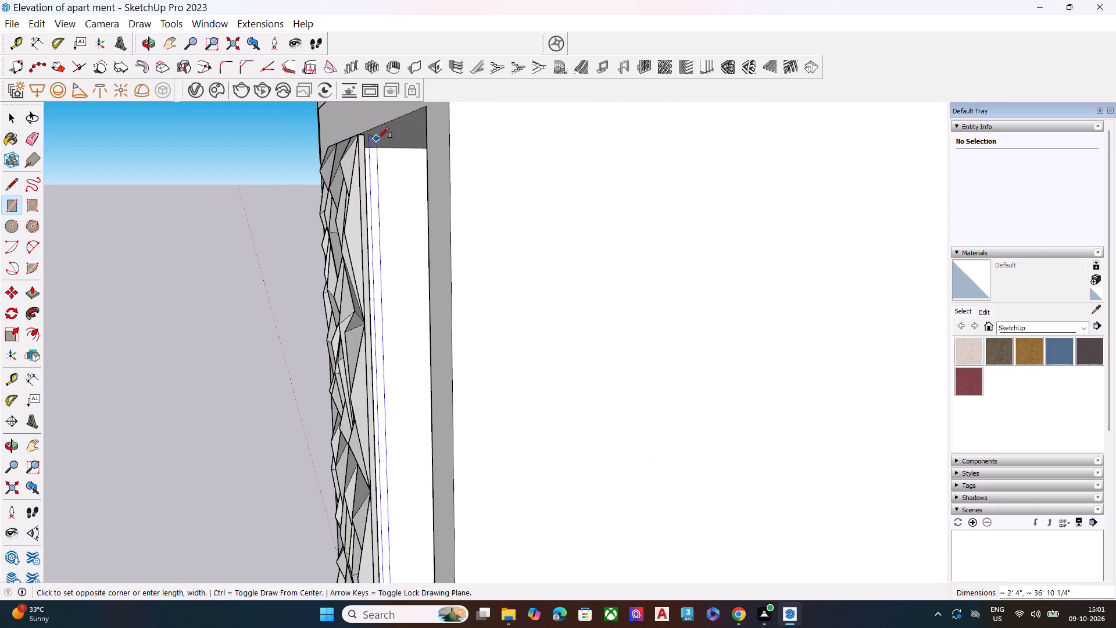
middle_drag(408, 136, 442, 143)
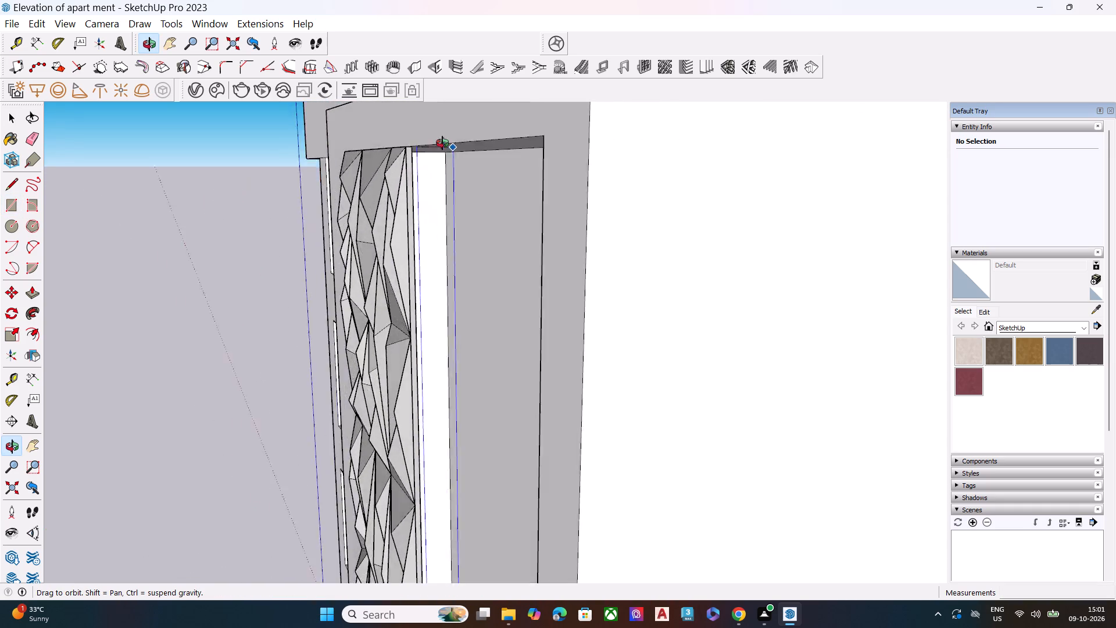
middle_drag(442, 143, 465, 119)
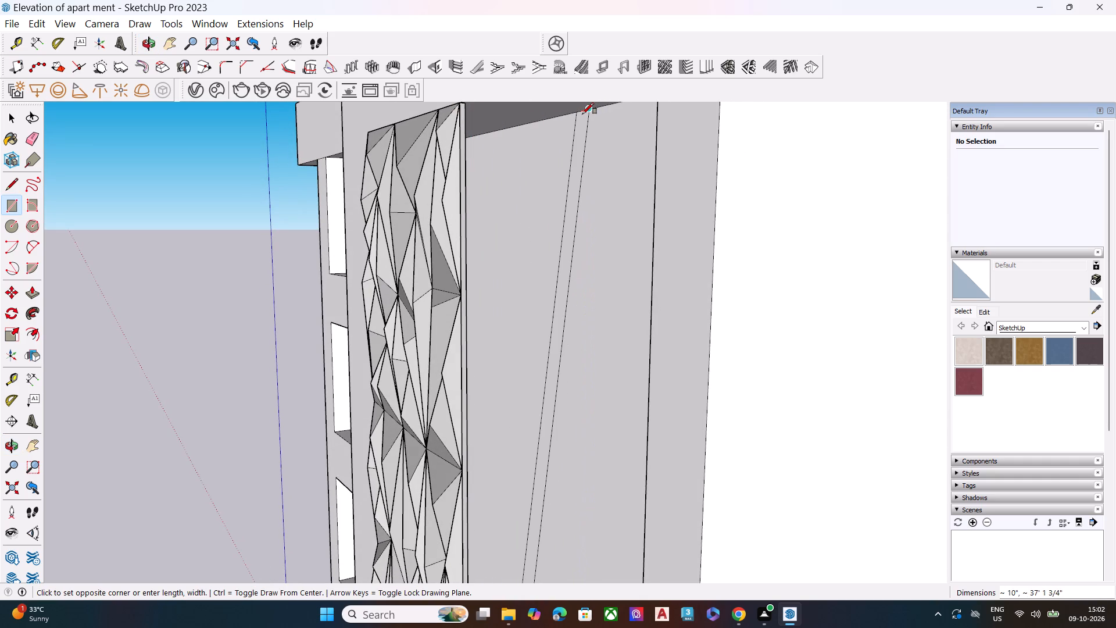
click(573, 120)
key(space)
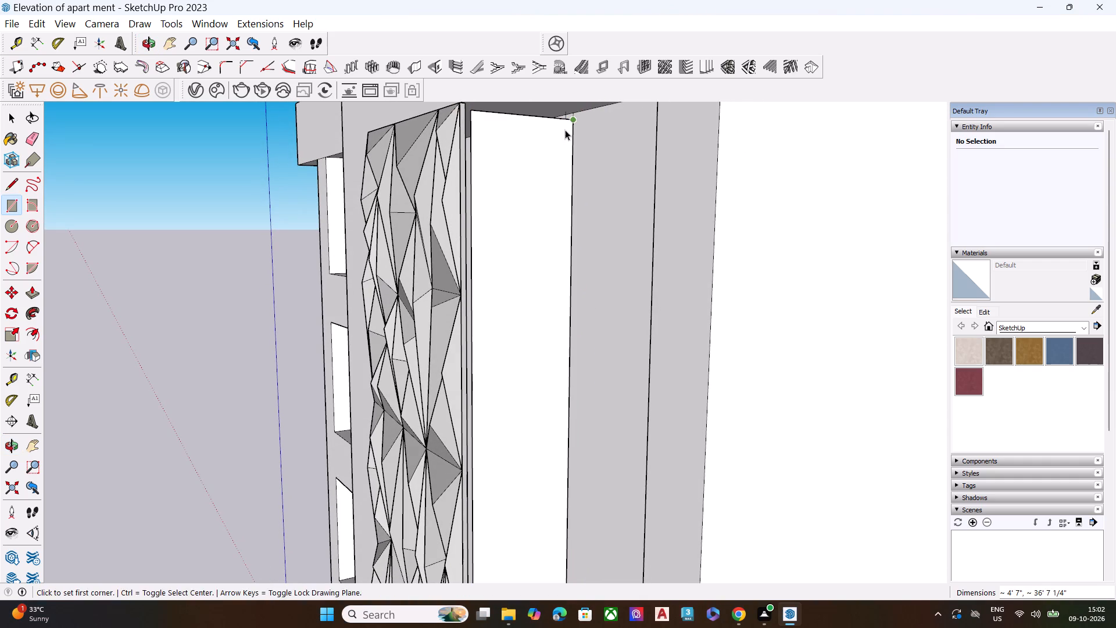
Scale the new vertical face's height upward from its top edge to reach the ceiling of the recess.
middle_drag(522, 159, 481, 174)
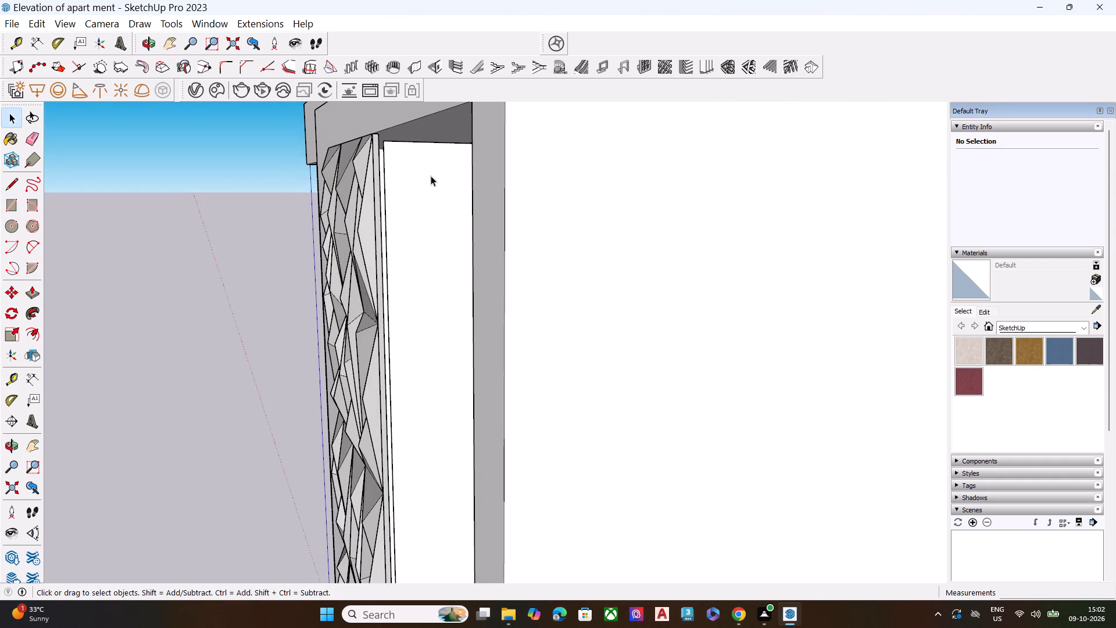
middle_drag(431, 179, 451, 177)
key(s)
scroll(456, 188, up, 2)
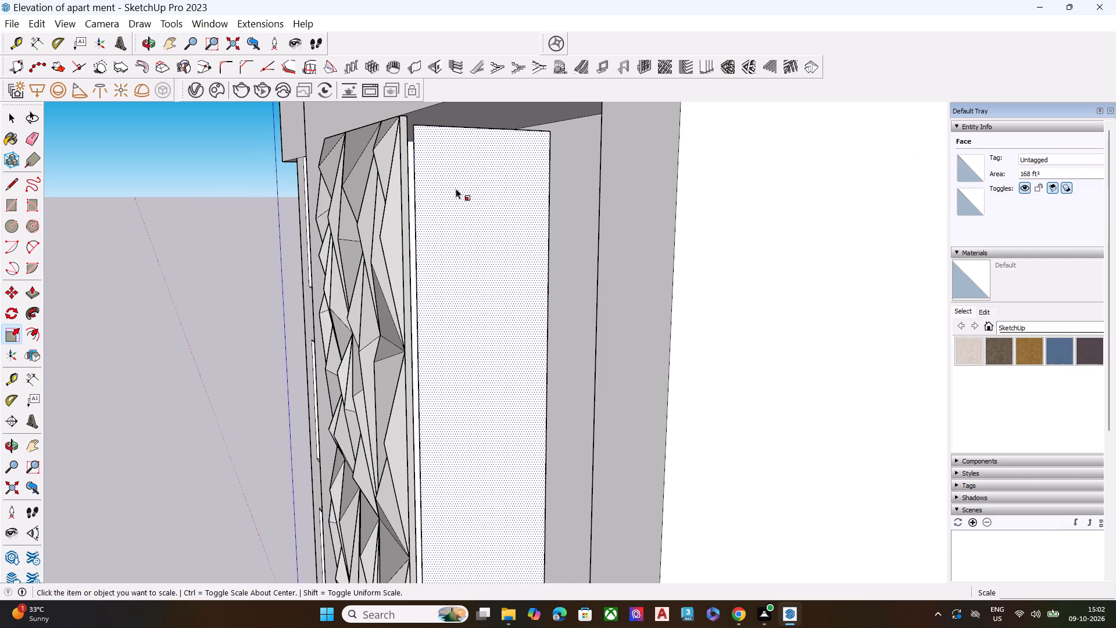
key(s)
scroll(484, 120, up, 8)
middle_drag(477, 150, 482, 166)
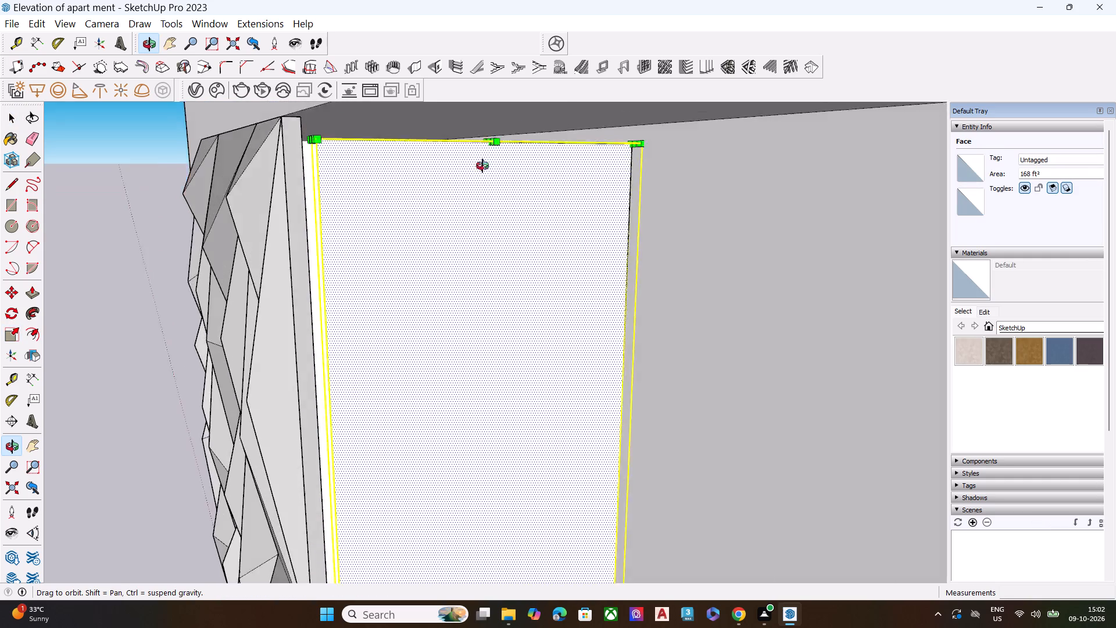
middle_drag(482, 166, 600, 154)
middle_drag(641, 119, 648, 148)
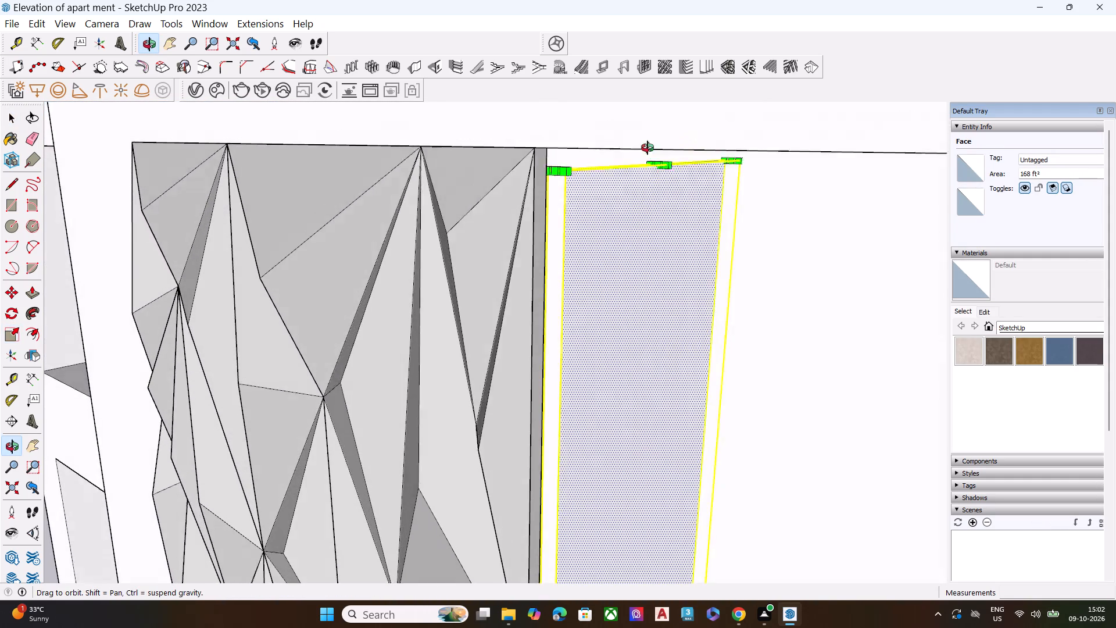
middle_drag(648, 148, 653, 158)
middle_drag(667, 205, 677, 176)
scroll(677, 176, up, 8)
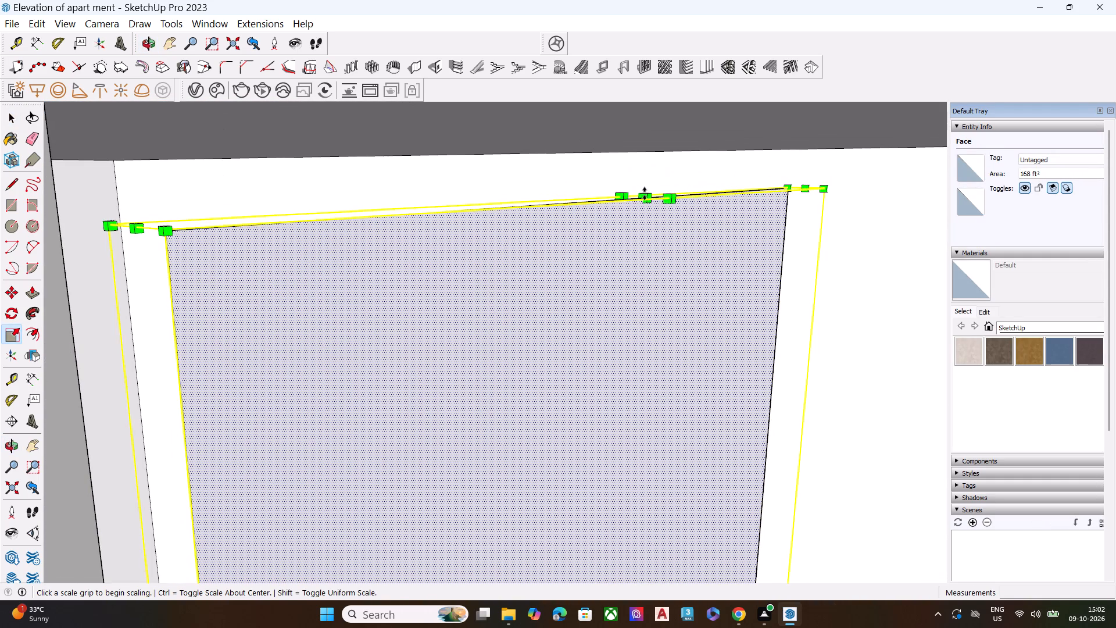
click(645, 194)
click(649, 141)
Scale the vertical face's depth forward so its front edge reaches the front of the recess beside the panel.
scroll(464, 158, down, 8)
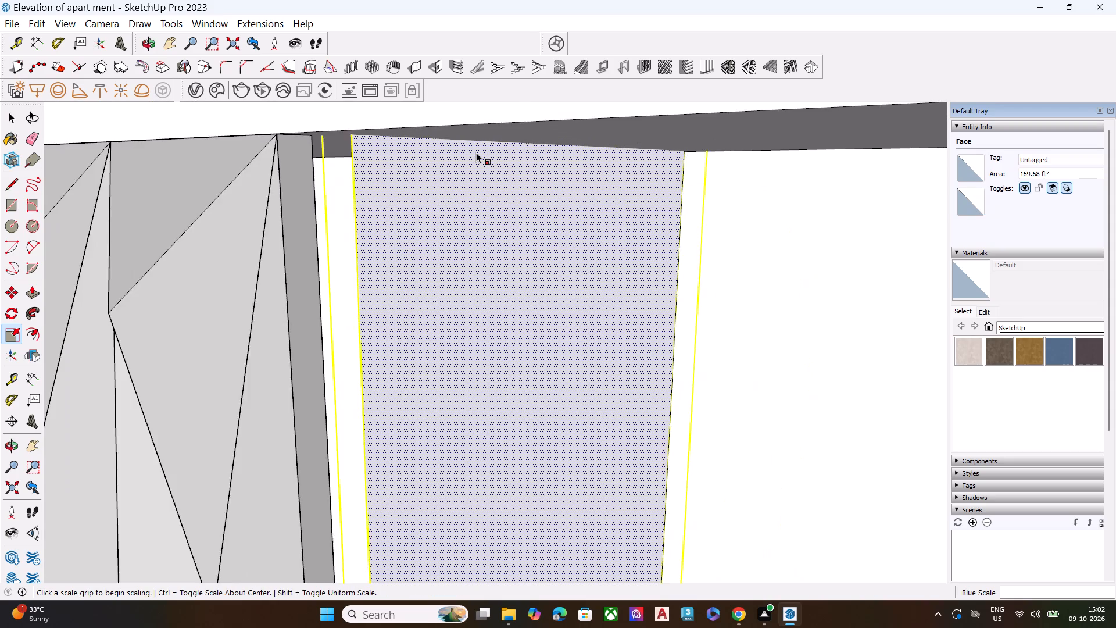
scroll(476, 152, down, 9)
scroll(447, 198, down, 9)
scroll(447, 283, down, 8)
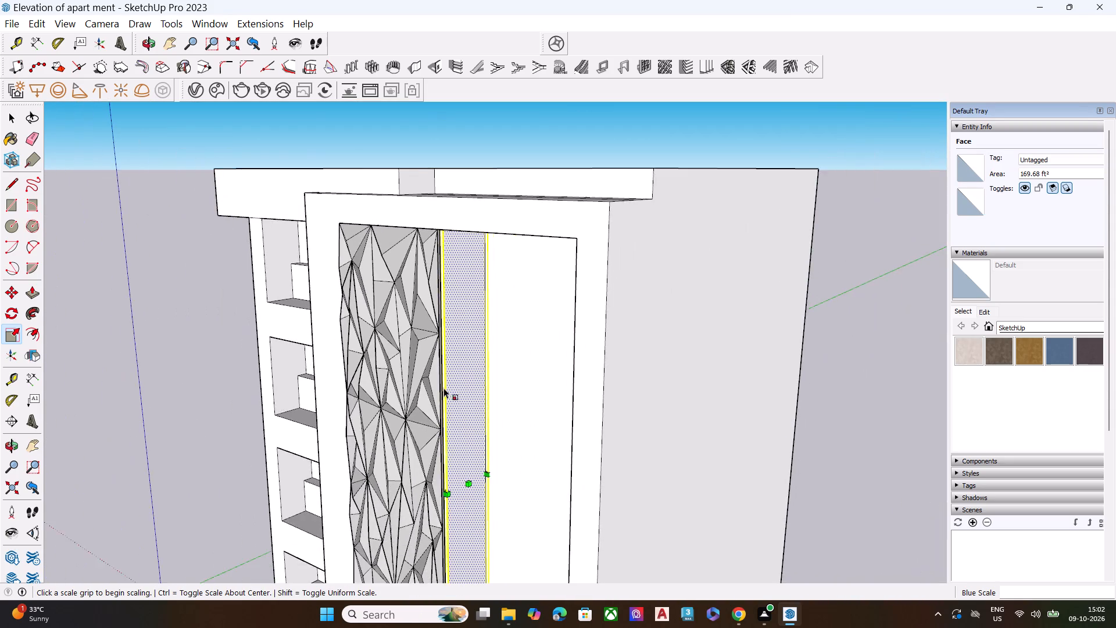
scroll(434, 498, up, 11)
scroll(484, 378, up, 1)
scroll(484, 378, down, 1)
scroll(484, 378, up, 4)
middle_drag(483, 415, 415, 431)
middle_drag(383, 434, 405, 417)
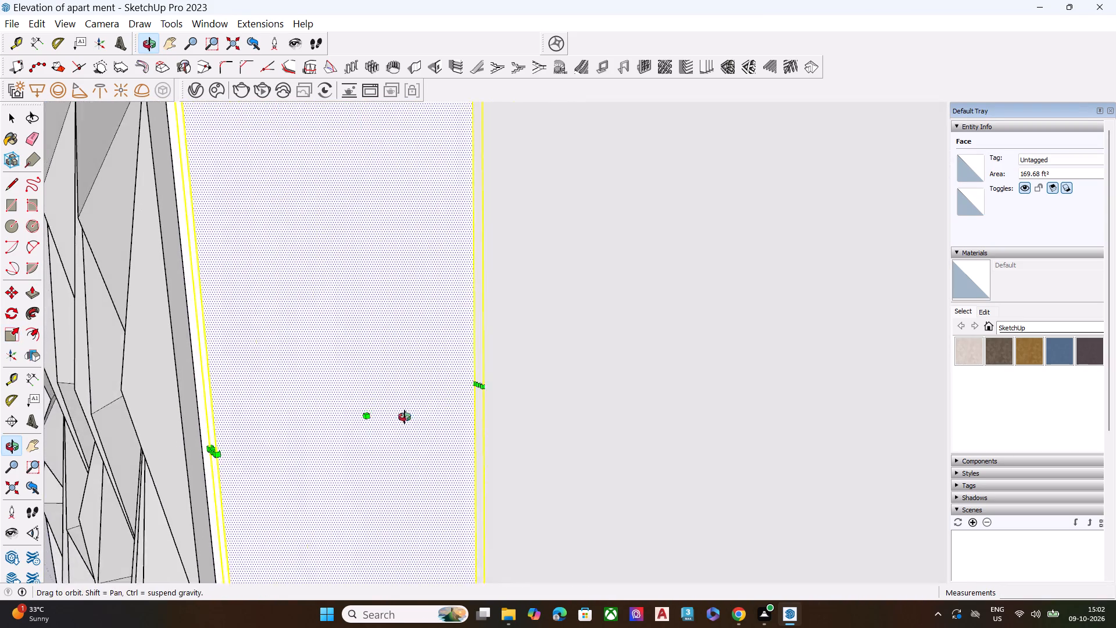
middle_drag(405, 417, 427, 411)
scroll(412, 419, up, 5)
click(313, 406)
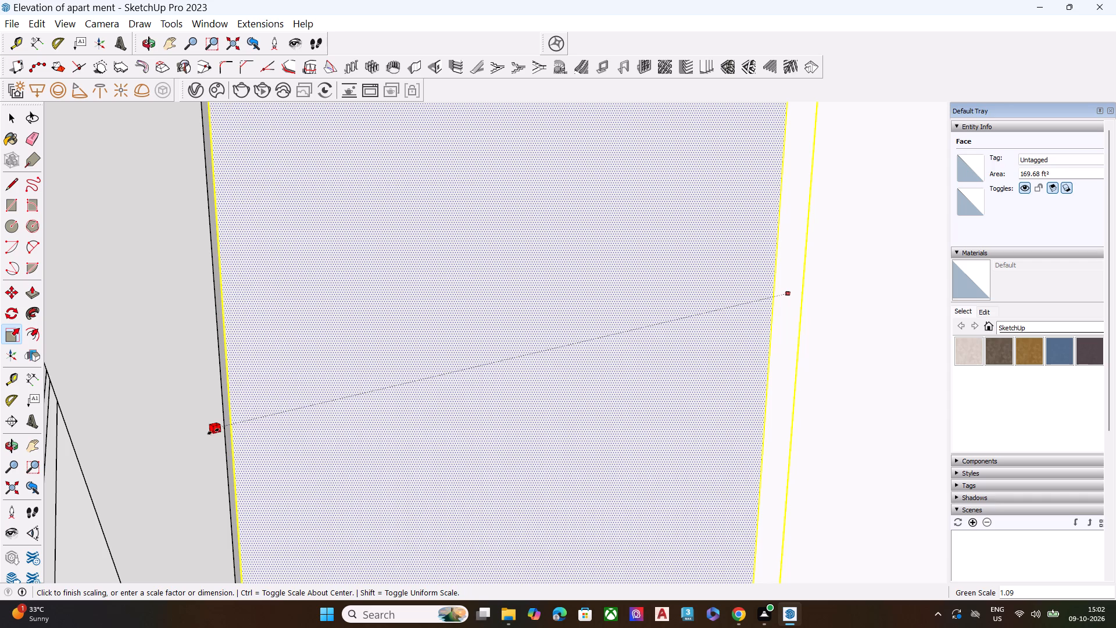
click(226, 426)
key(space)
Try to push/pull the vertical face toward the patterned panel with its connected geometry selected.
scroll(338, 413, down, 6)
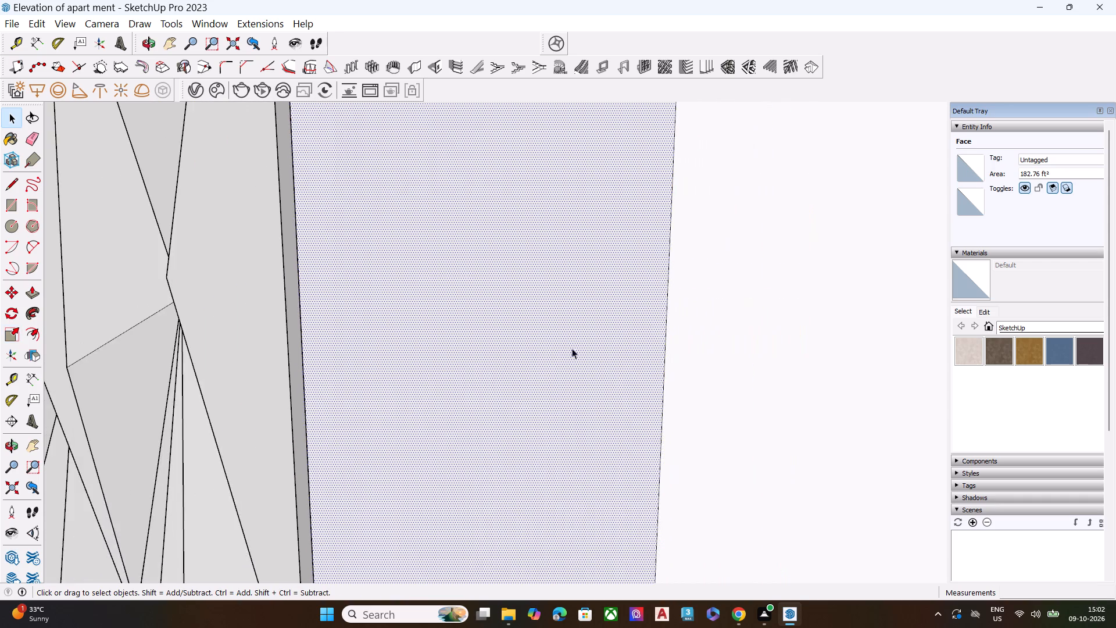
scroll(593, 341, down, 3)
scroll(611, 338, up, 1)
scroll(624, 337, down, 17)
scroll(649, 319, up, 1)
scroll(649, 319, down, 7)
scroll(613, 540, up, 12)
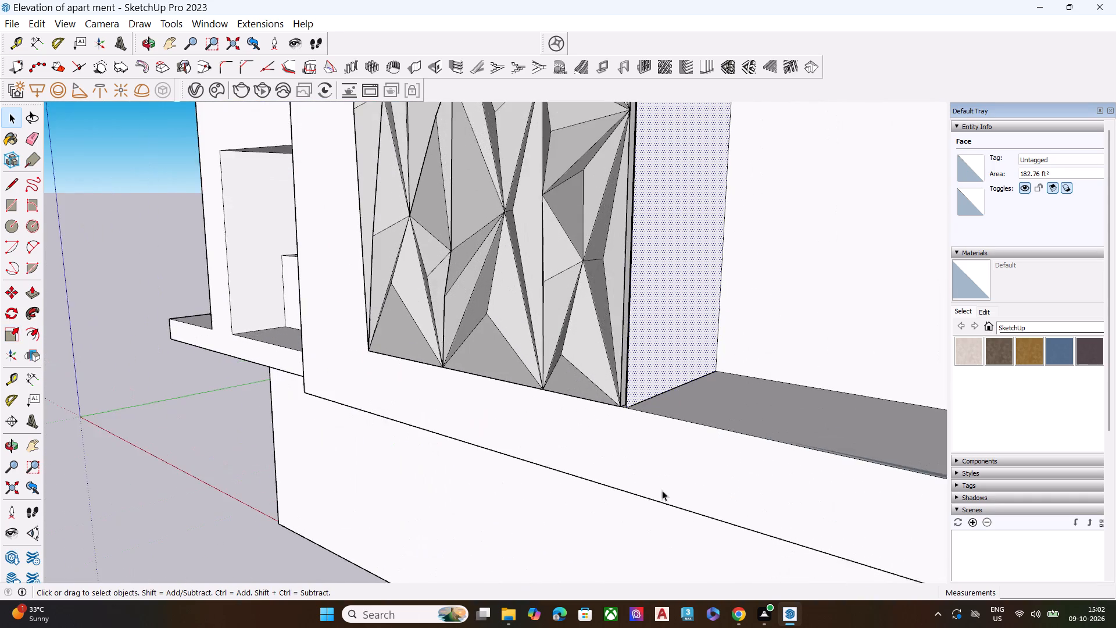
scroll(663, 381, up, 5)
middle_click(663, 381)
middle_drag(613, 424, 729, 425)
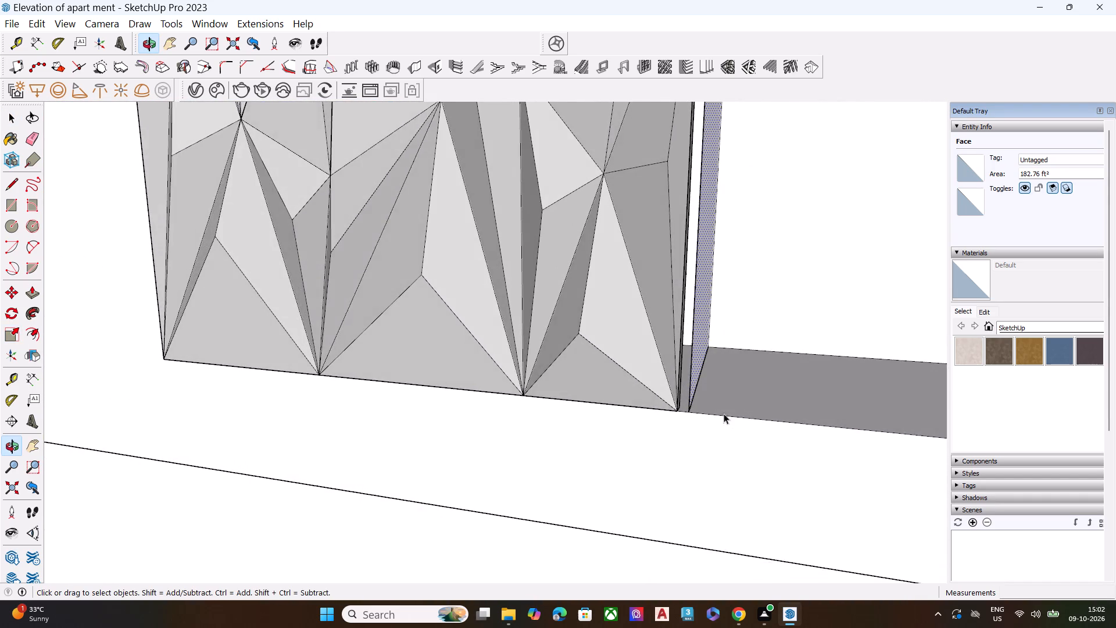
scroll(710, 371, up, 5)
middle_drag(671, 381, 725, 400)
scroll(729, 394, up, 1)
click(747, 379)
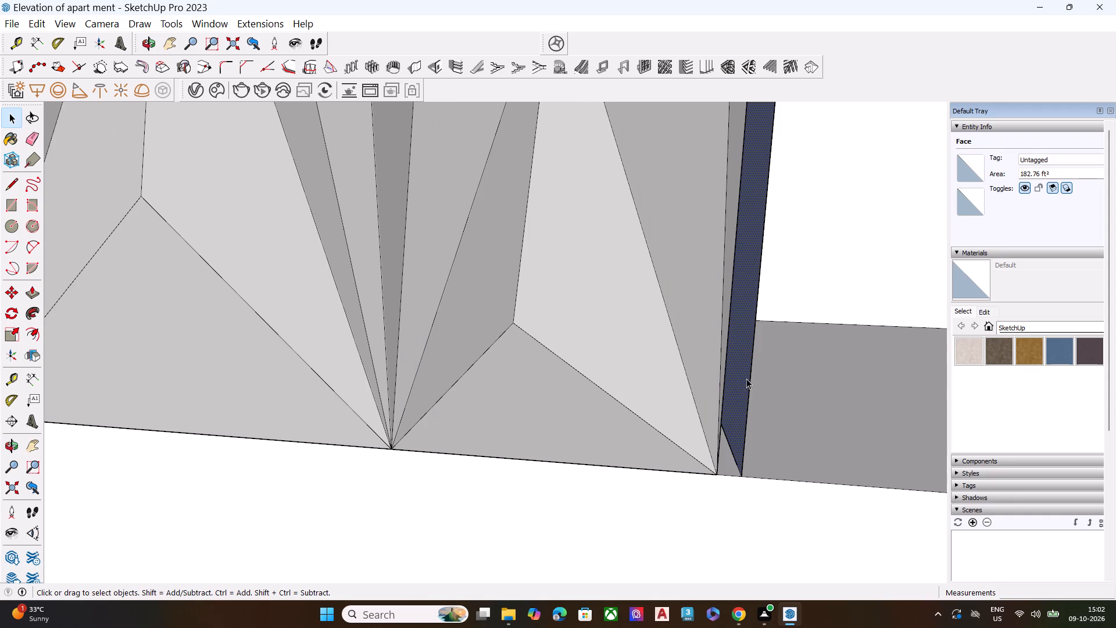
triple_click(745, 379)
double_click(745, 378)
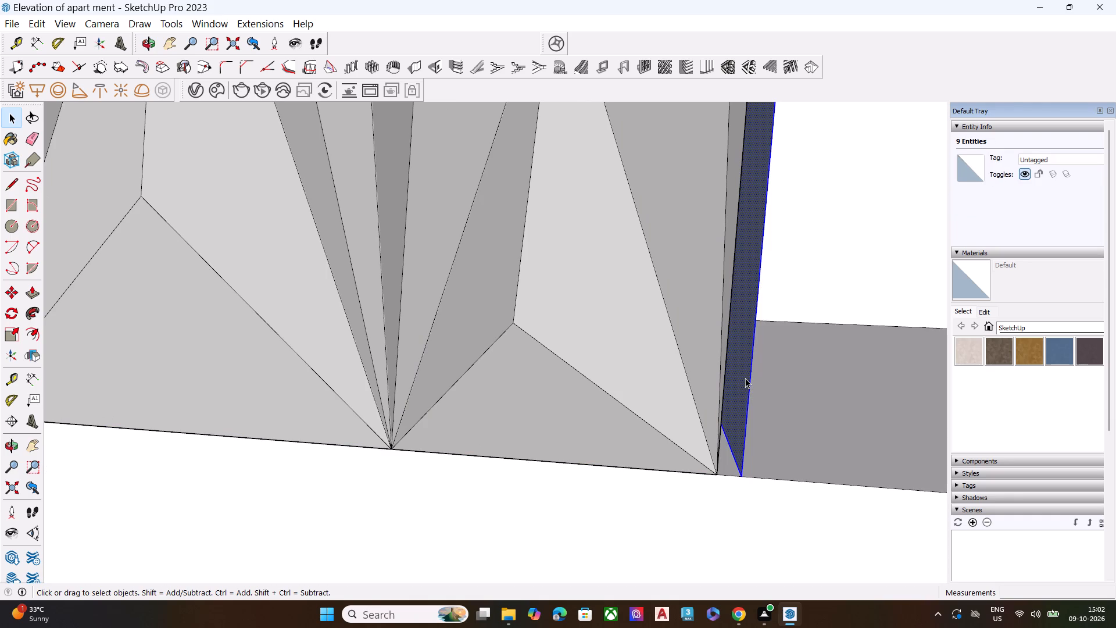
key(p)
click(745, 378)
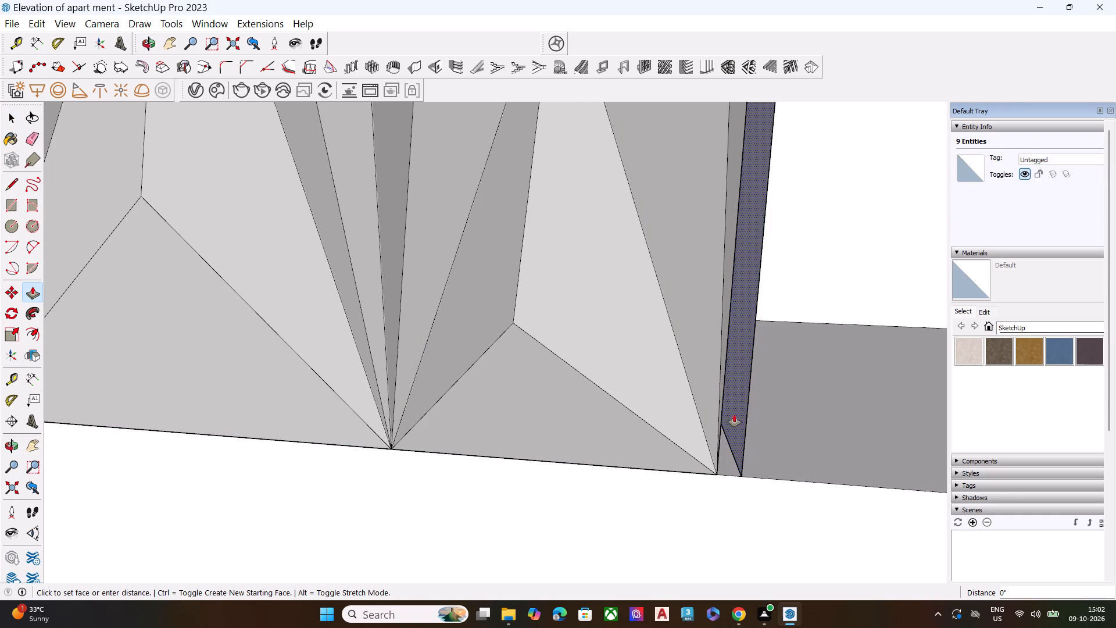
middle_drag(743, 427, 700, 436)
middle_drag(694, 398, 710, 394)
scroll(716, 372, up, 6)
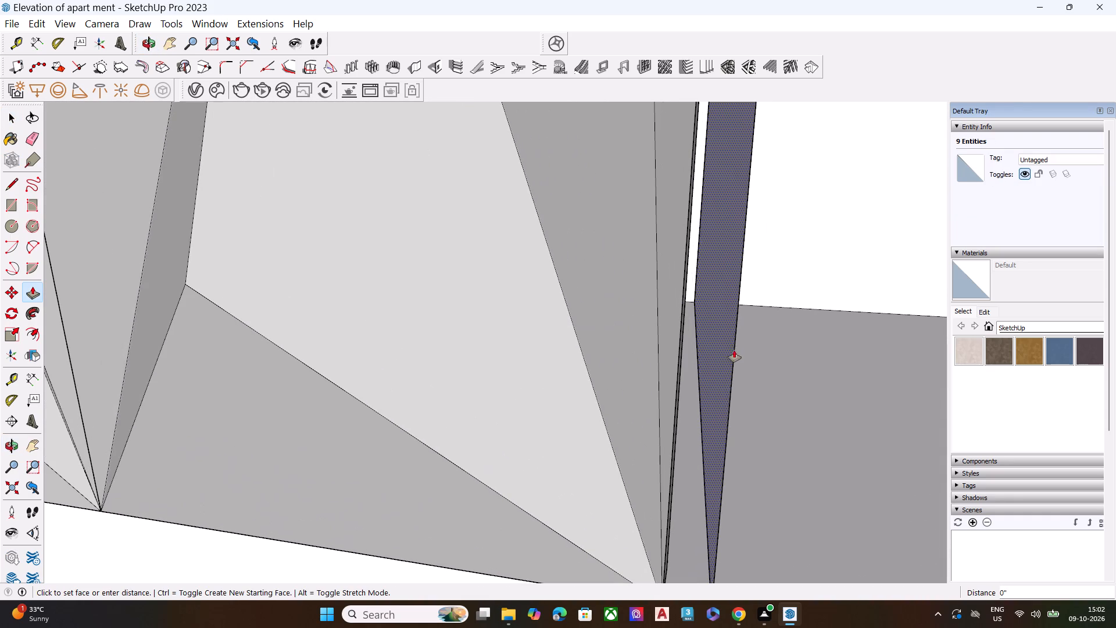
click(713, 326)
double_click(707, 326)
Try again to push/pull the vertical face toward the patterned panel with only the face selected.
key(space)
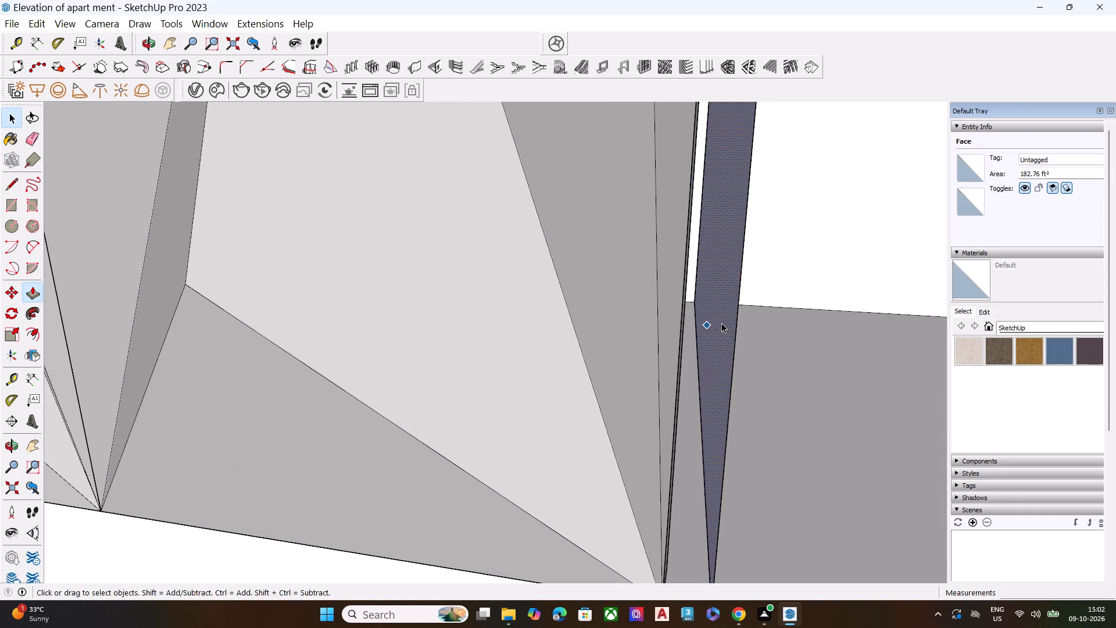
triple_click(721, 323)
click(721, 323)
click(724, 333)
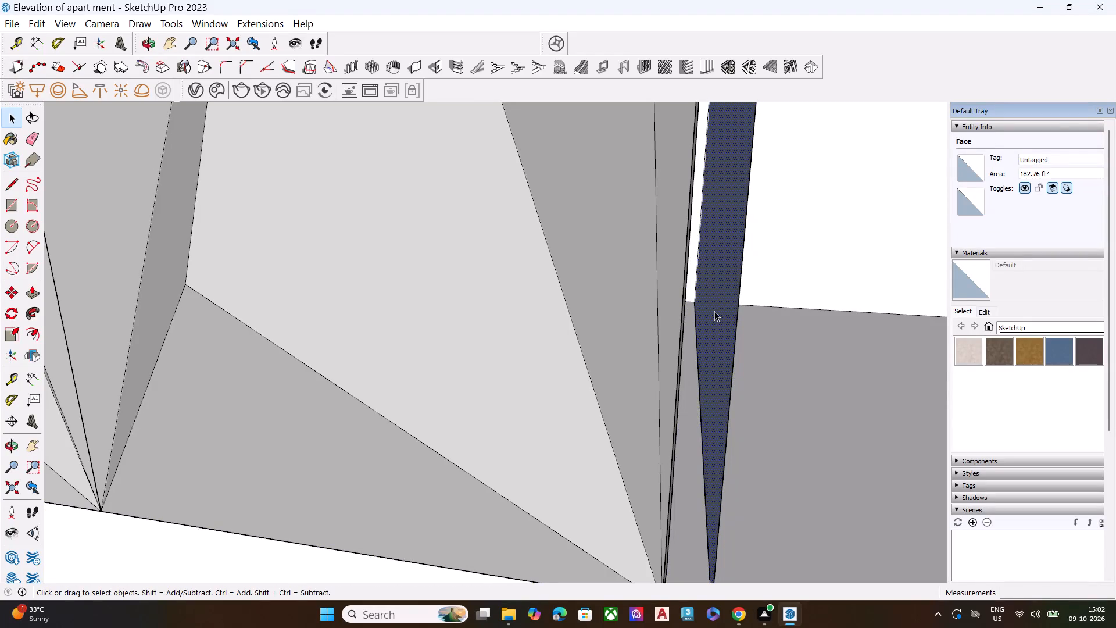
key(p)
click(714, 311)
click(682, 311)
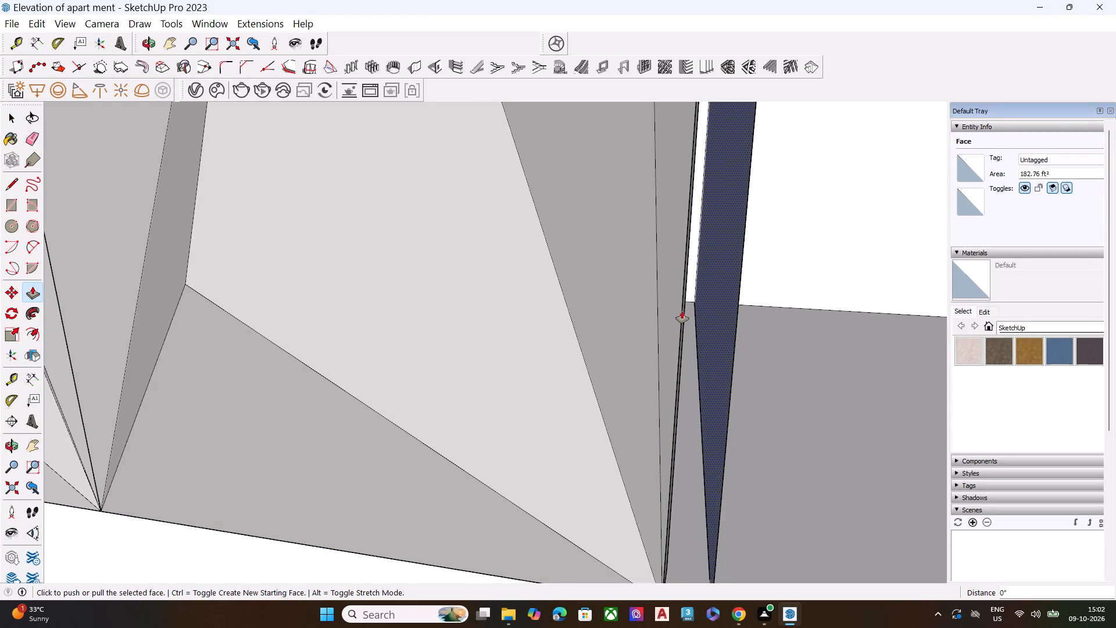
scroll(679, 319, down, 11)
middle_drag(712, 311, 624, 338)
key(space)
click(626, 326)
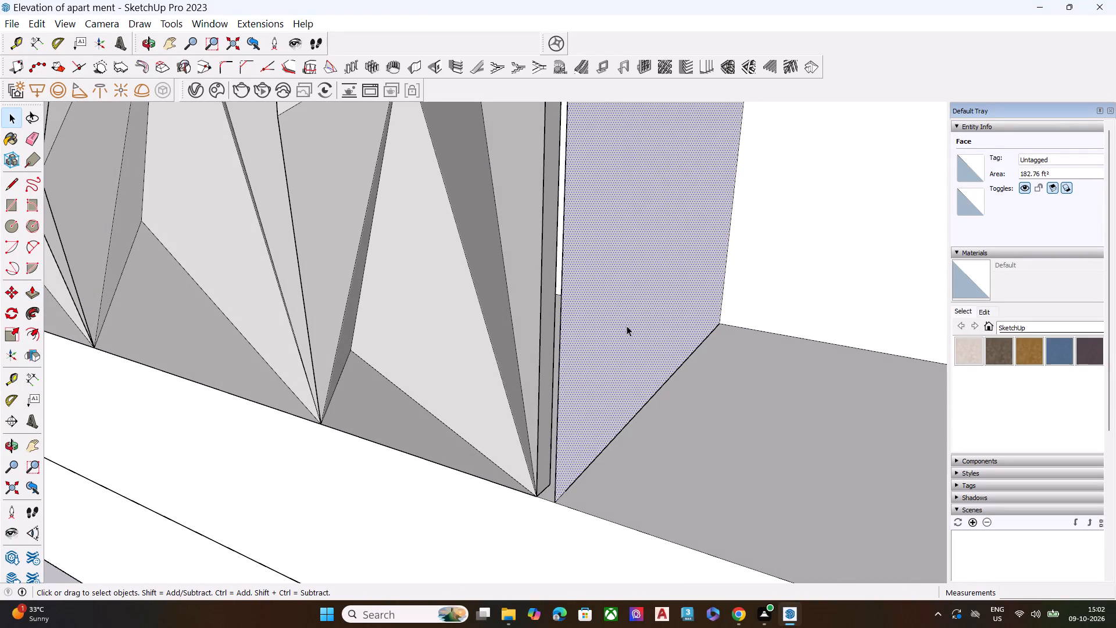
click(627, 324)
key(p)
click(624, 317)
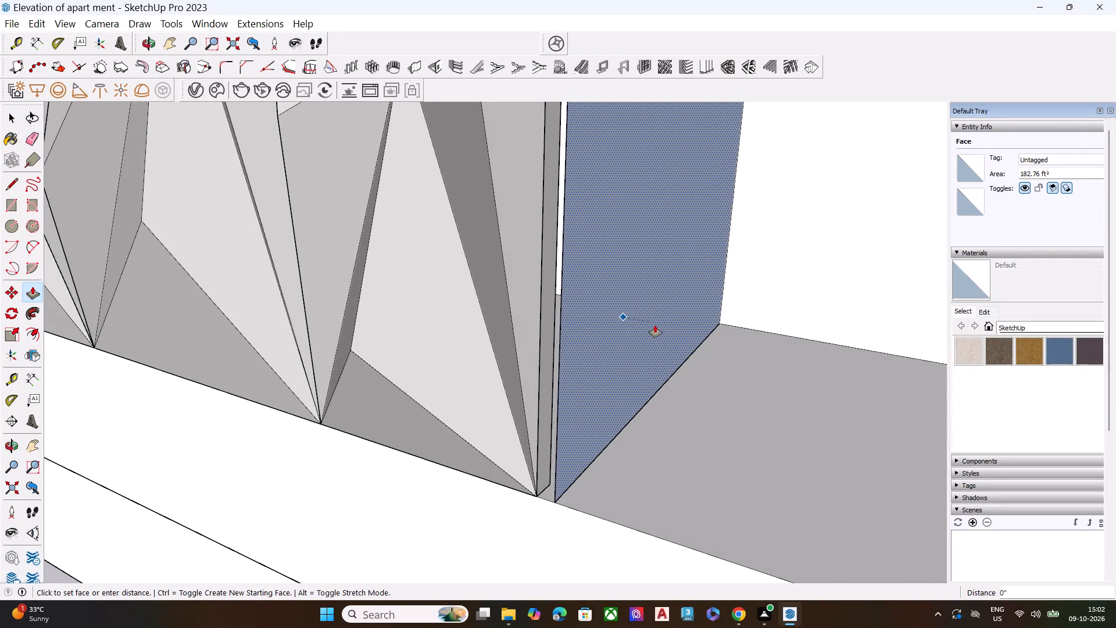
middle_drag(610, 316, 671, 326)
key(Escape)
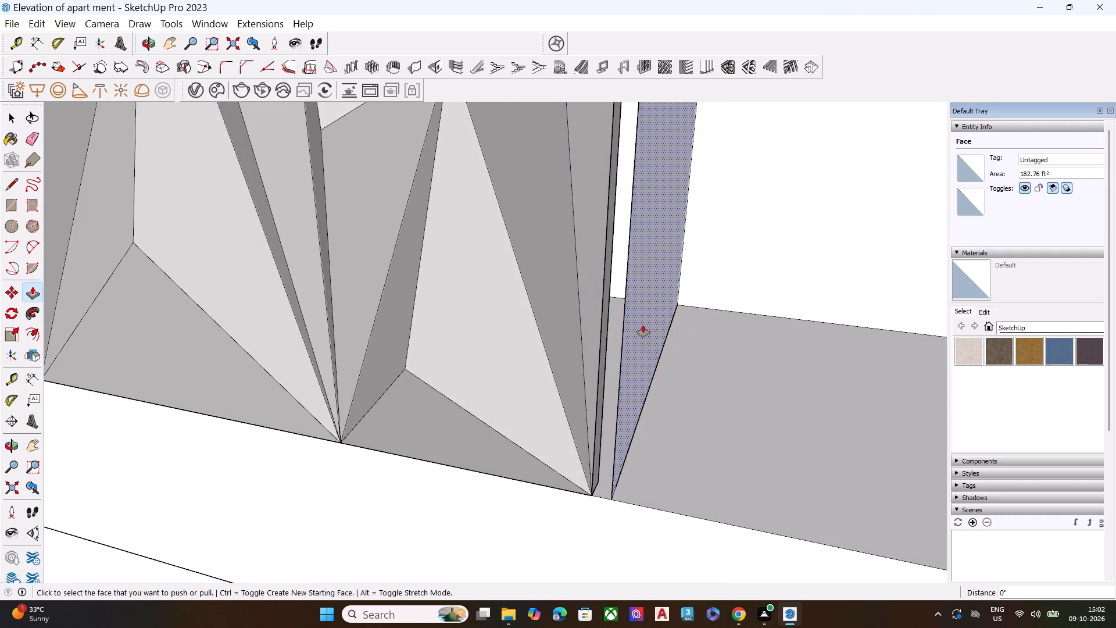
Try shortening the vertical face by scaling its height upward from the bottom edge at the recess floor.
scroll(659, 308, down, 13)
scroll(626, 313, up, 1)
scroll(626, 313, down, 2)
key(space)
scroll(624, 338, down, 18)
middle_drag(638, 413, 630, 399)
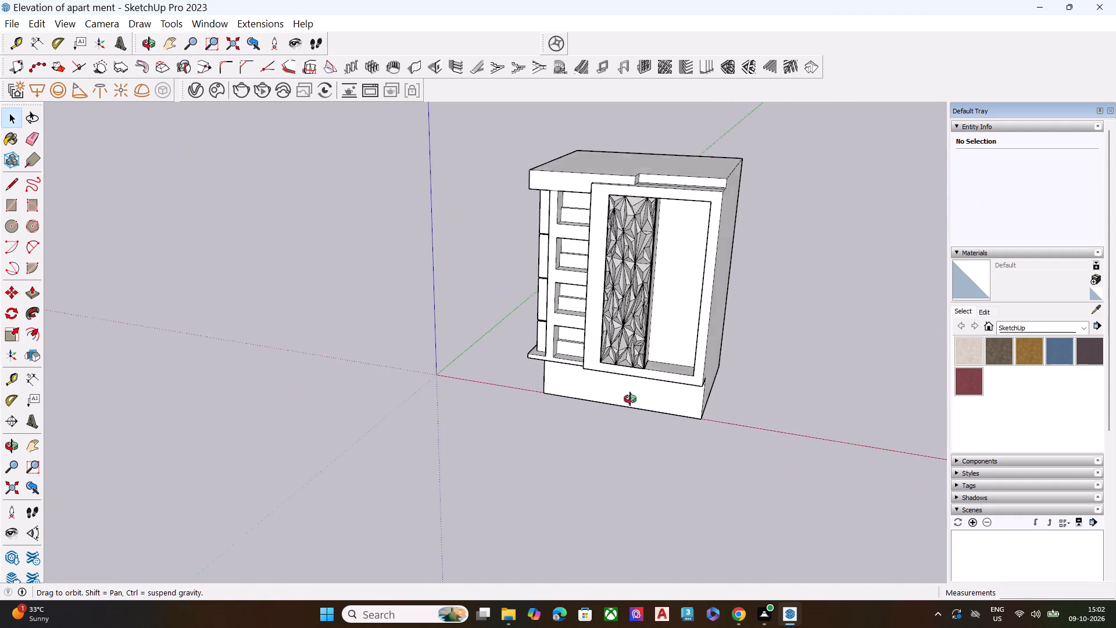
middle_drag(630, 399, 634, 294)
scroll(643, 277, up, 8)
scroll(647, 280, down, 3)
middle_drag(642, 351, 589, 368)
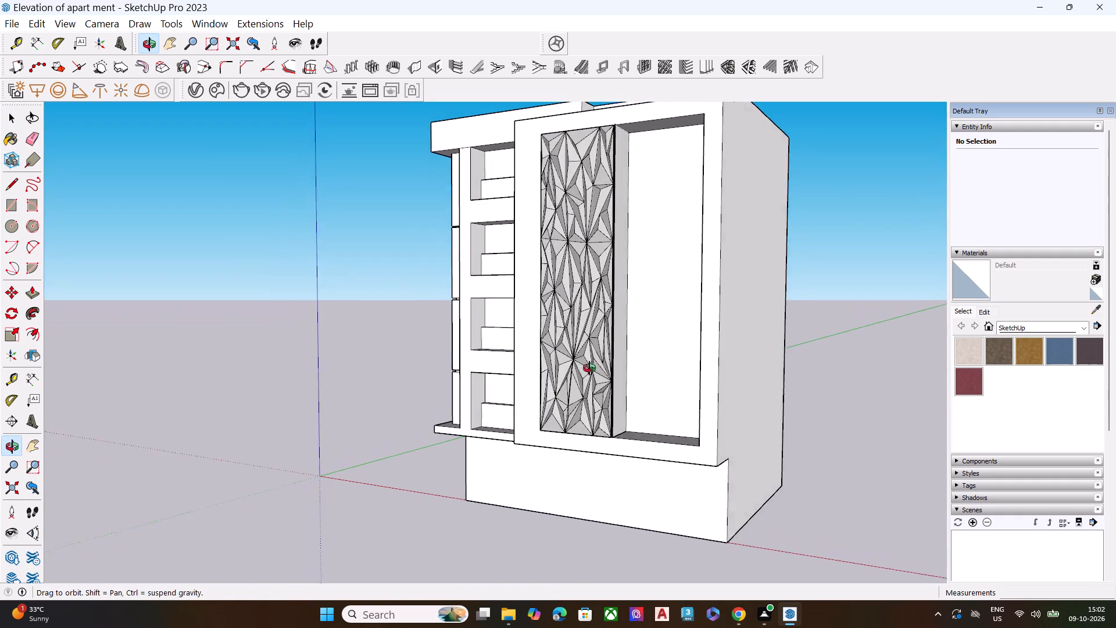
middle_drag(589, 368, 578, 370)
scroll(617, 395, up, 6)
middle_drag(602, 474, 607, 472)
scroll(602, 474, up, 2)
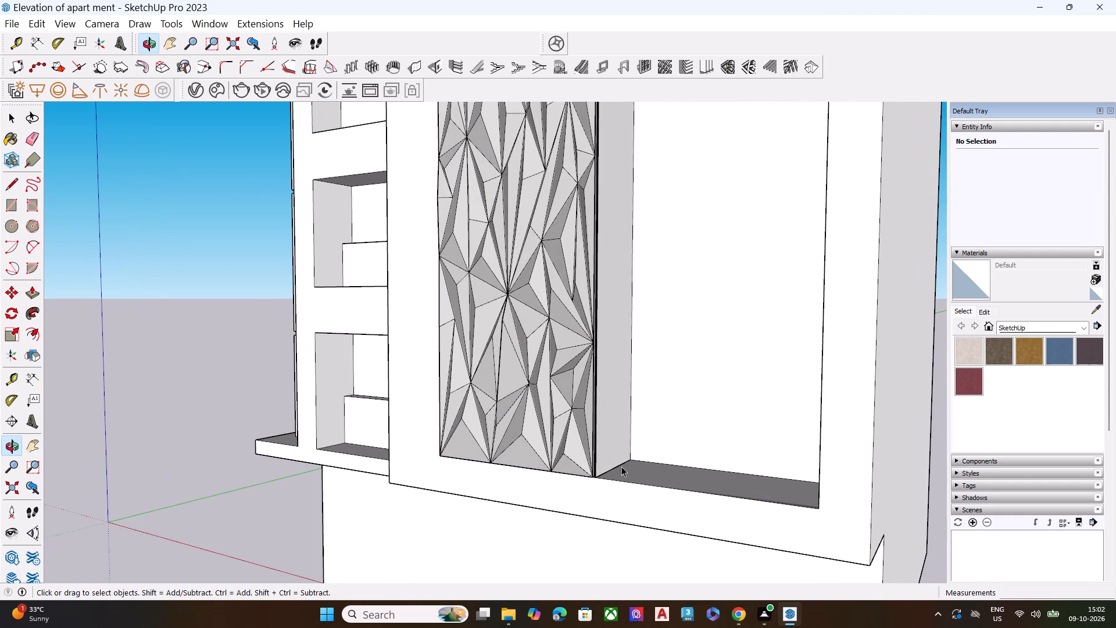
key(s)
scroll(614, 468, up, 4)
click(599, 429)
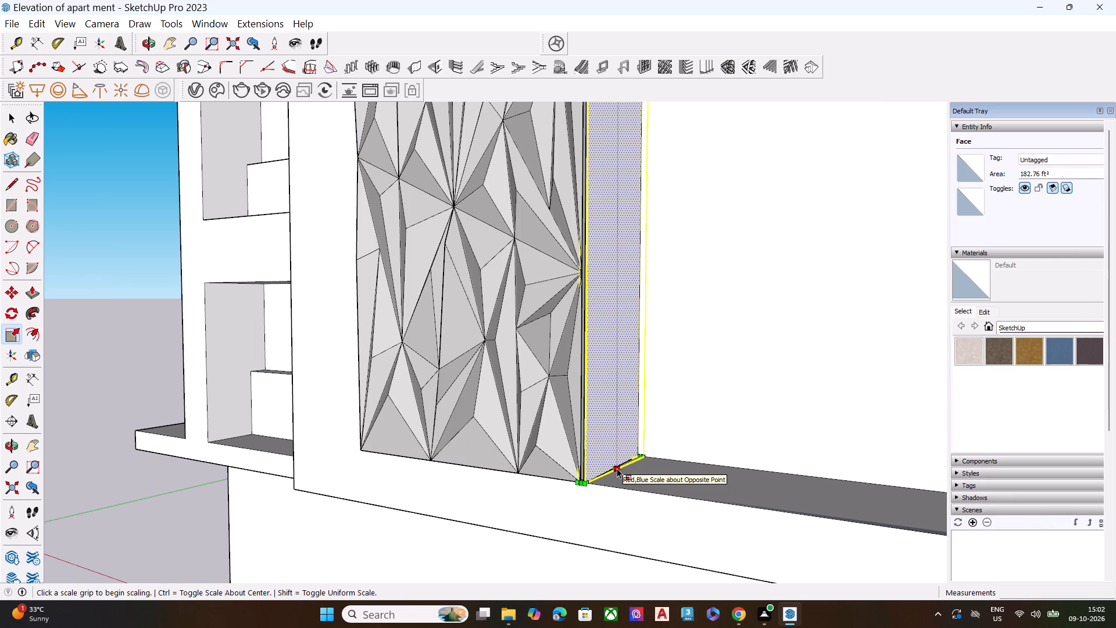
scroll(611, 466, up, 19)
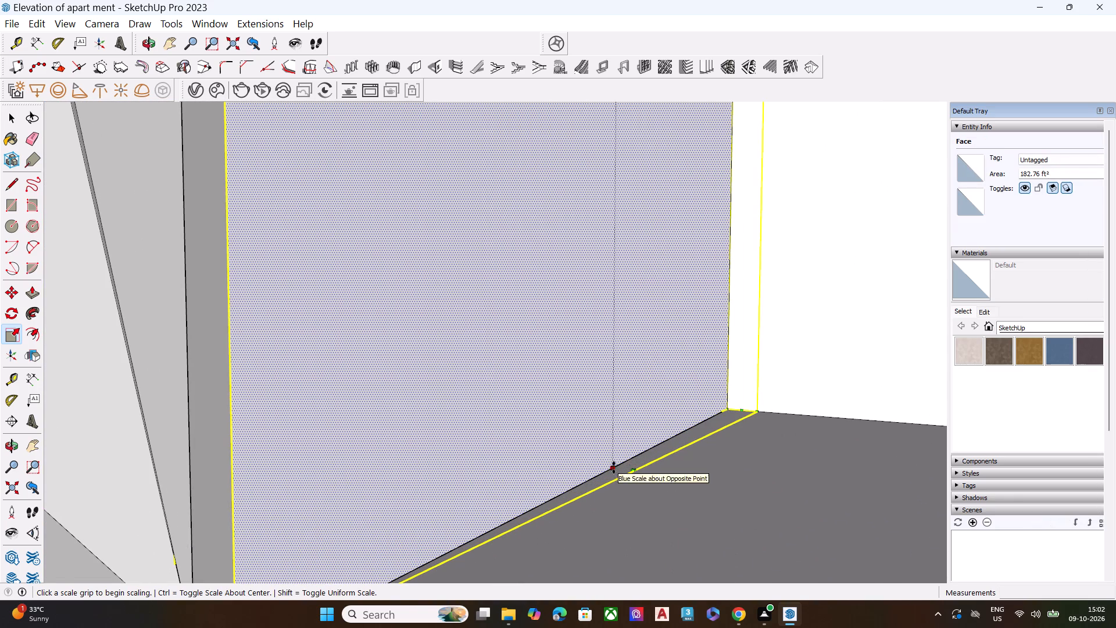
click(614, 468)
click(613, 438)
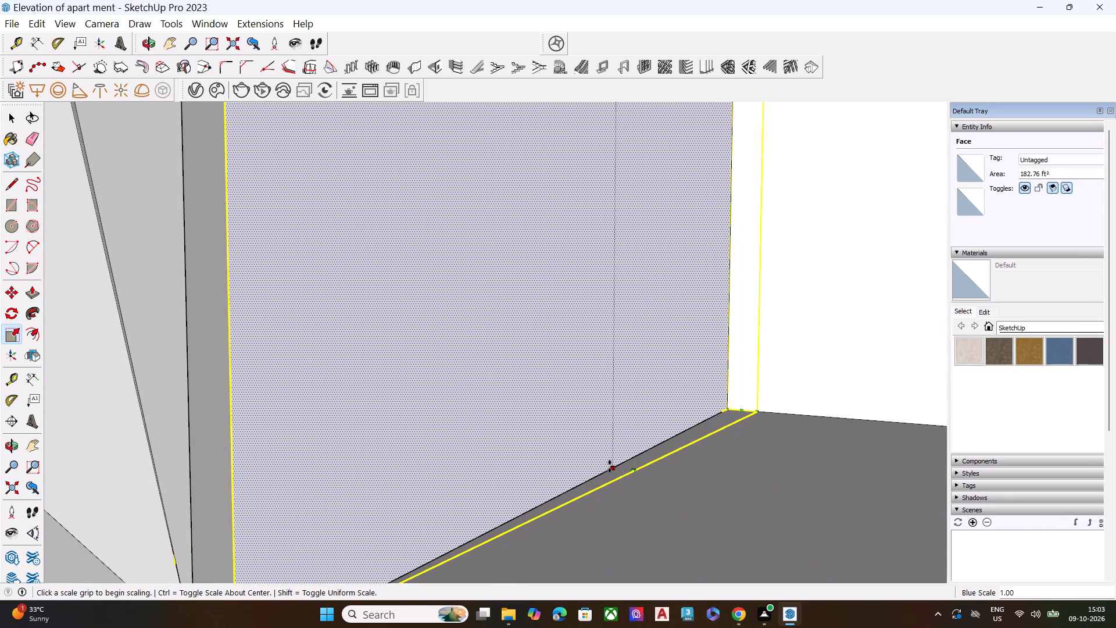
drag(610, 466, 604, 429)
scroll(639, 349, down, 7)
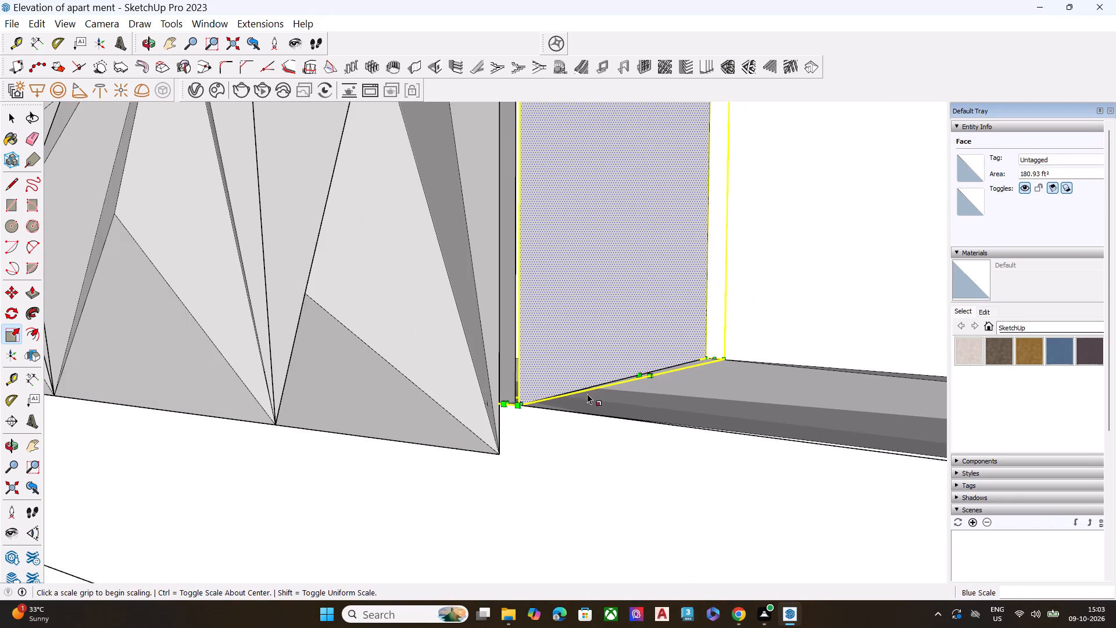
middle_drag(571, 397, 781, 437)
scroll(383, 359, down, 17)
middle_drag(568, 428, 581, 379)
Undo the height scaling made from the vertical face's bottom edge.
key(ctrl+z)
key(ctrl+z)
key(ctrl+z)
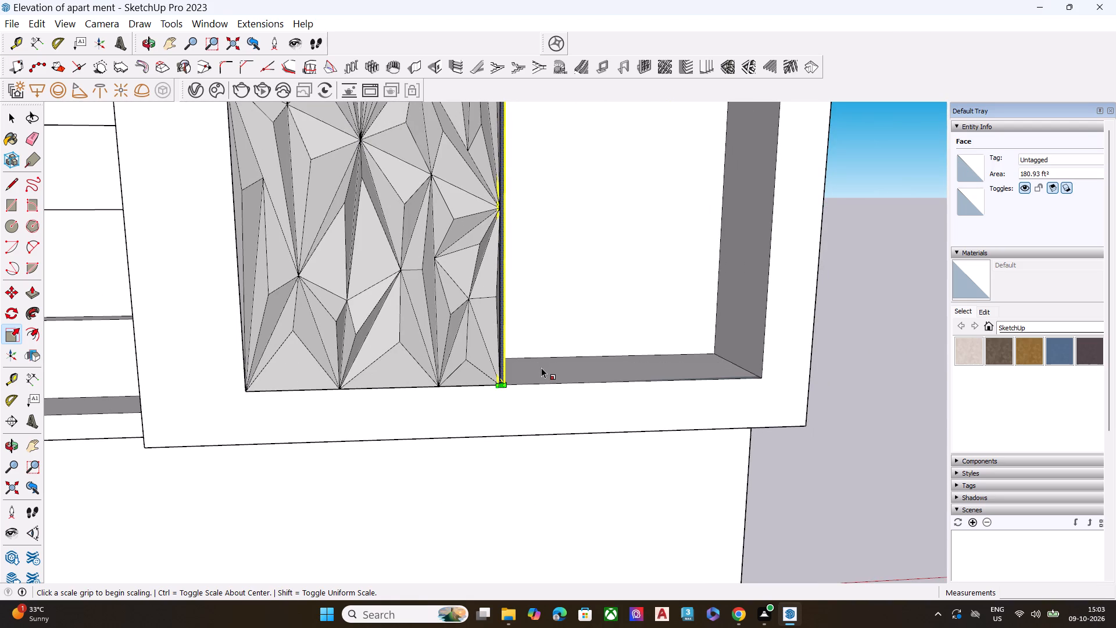
Examine how the vertical face's bottom and top ends meet the recess floor and ceiling, including its protruding edge beside the patterned panel.
middle_drag(541, 367, 381, 384)
key(space)
scroll(381, 384, up, 4)
middle_click(406, 374)
click(515, 377)
drag(517, 381, 520, 397)
scroll(522, 406, down, 3)
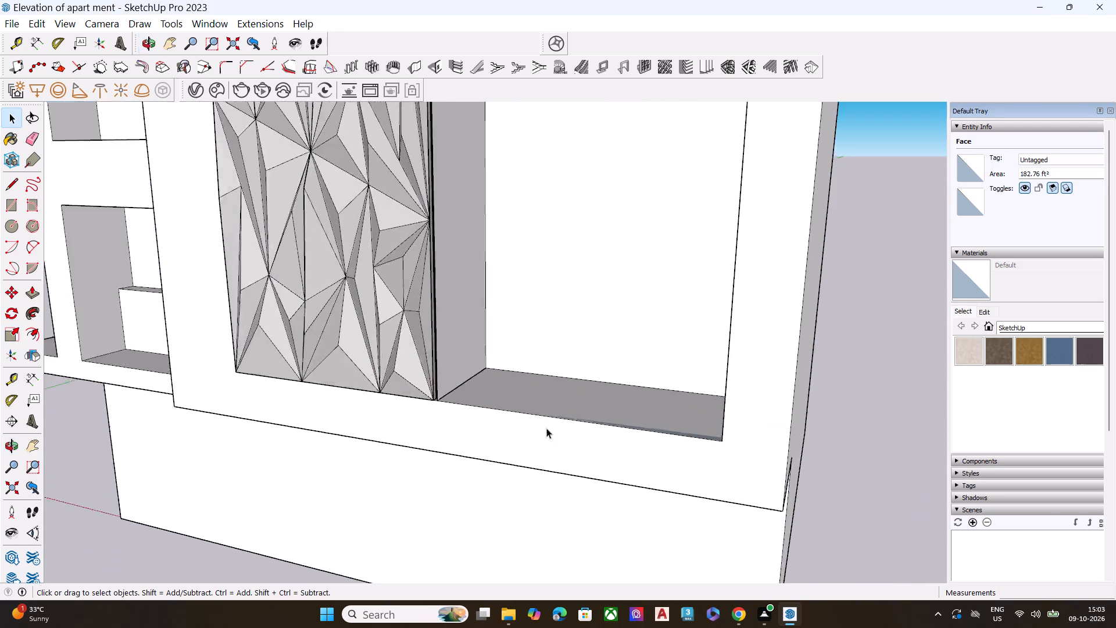
scroll(546, 428, down, 14)
scroll(500, 230, down, 4)
scroll(521, 122, up, 13)
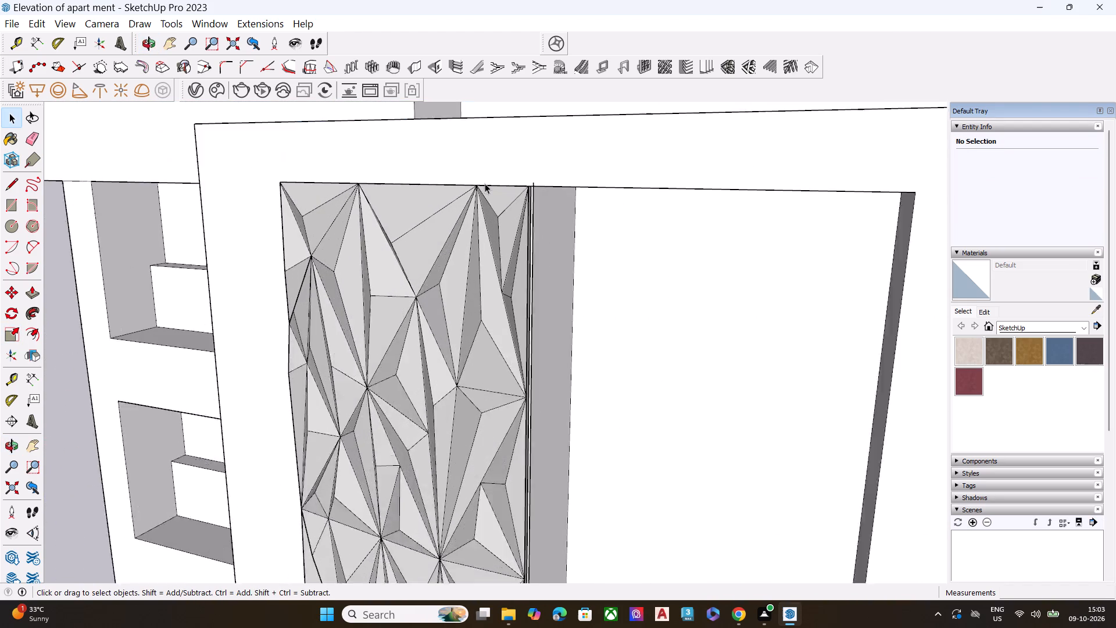
scroll(485, 183, up, 7)
middle_drag(536, 185, 614, 162)
scroll(623, 188, up, 8)
middle_drag(632, 169, 517, 194)
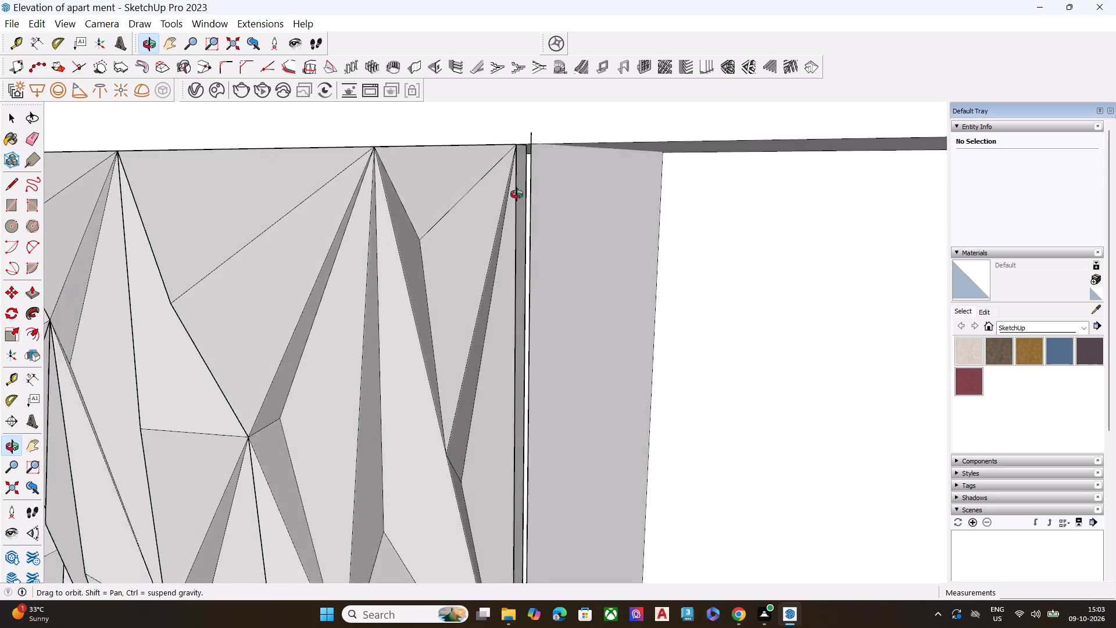
middle_drag(517, 194, 495, 206)
scroll(487, 181, up, 6)
middle_drag(536, 212, 529, 173)
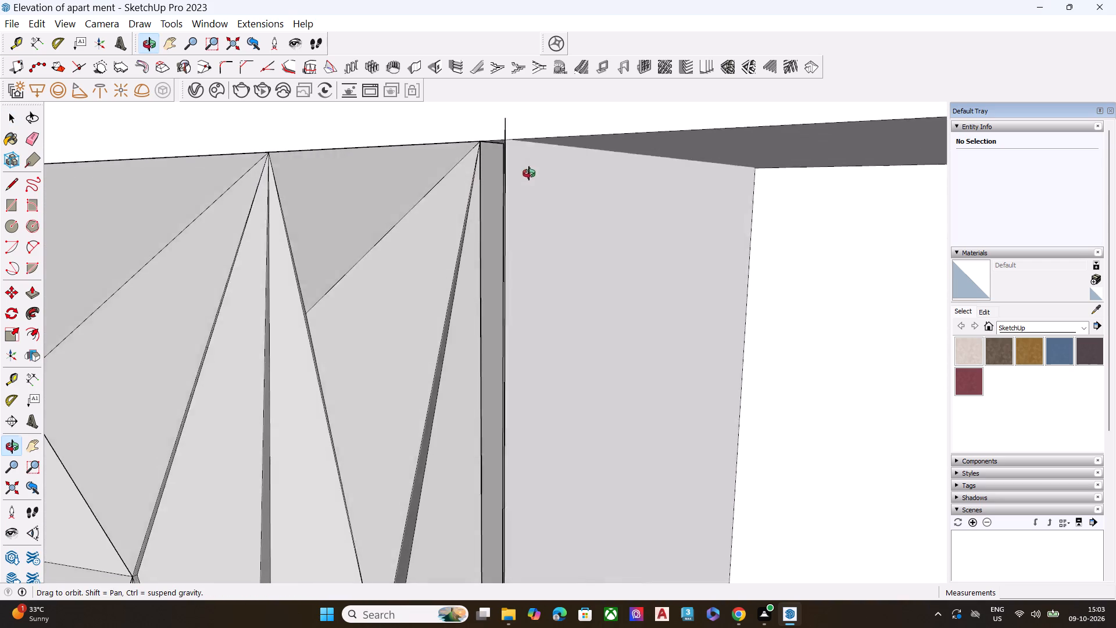
middle_drag(529, 173, 520, 145)
click(548, 187)
scroll(548, 210, down, 4)
click(551, 217)
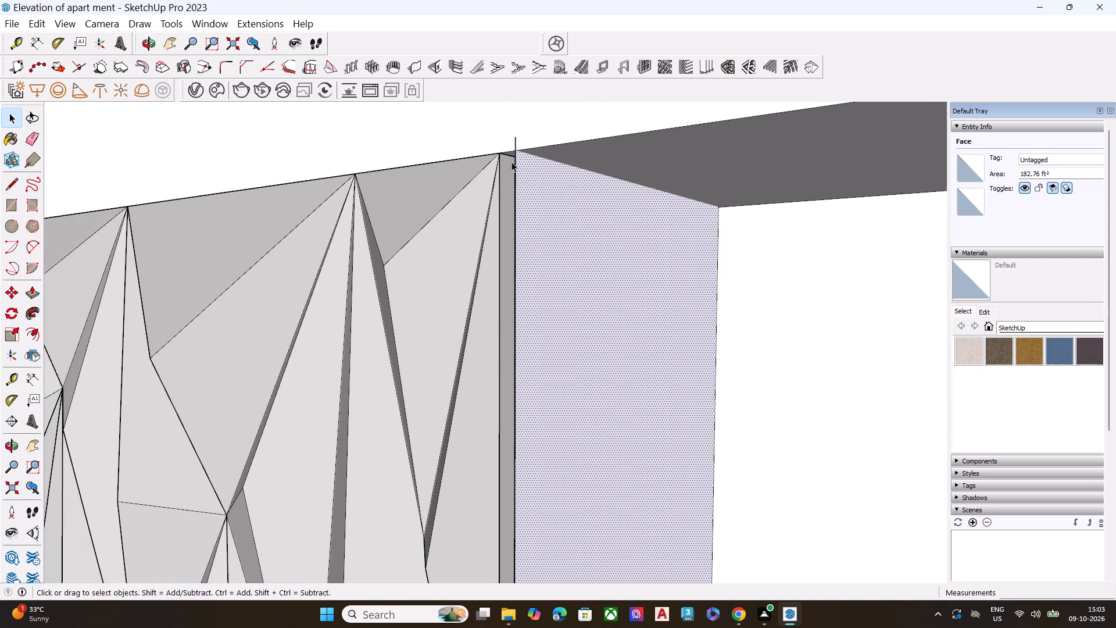
click(513, 136)
click(515, 138)
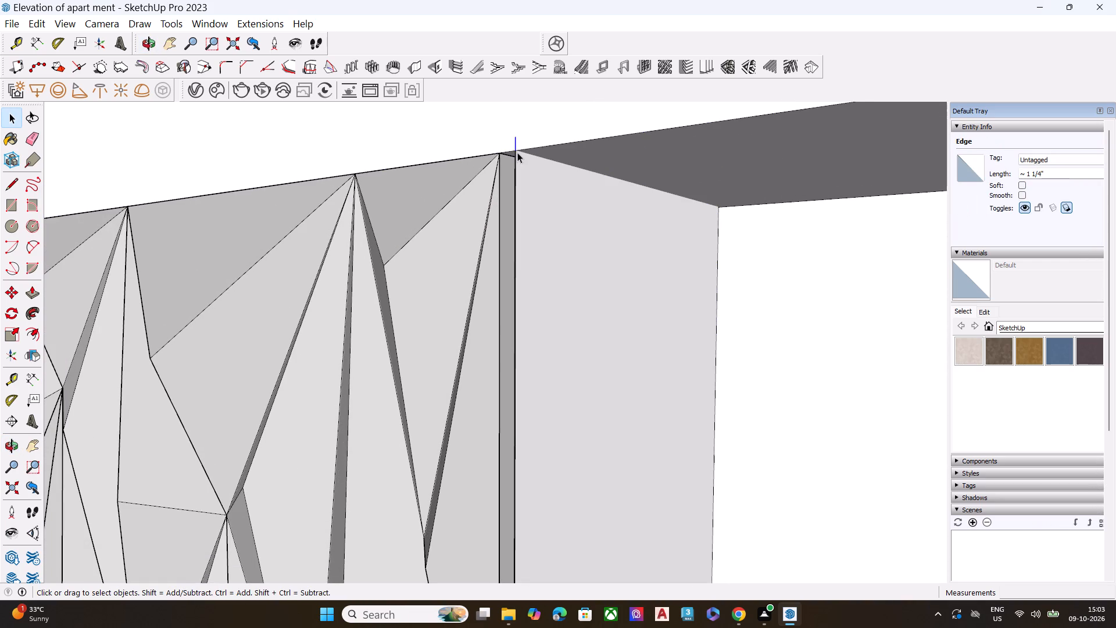
Undo the last changes to the vertical face that brought it against the patterned panel.
key(ctrl+z)
key(ctrl+z)
key(ctrl+z)
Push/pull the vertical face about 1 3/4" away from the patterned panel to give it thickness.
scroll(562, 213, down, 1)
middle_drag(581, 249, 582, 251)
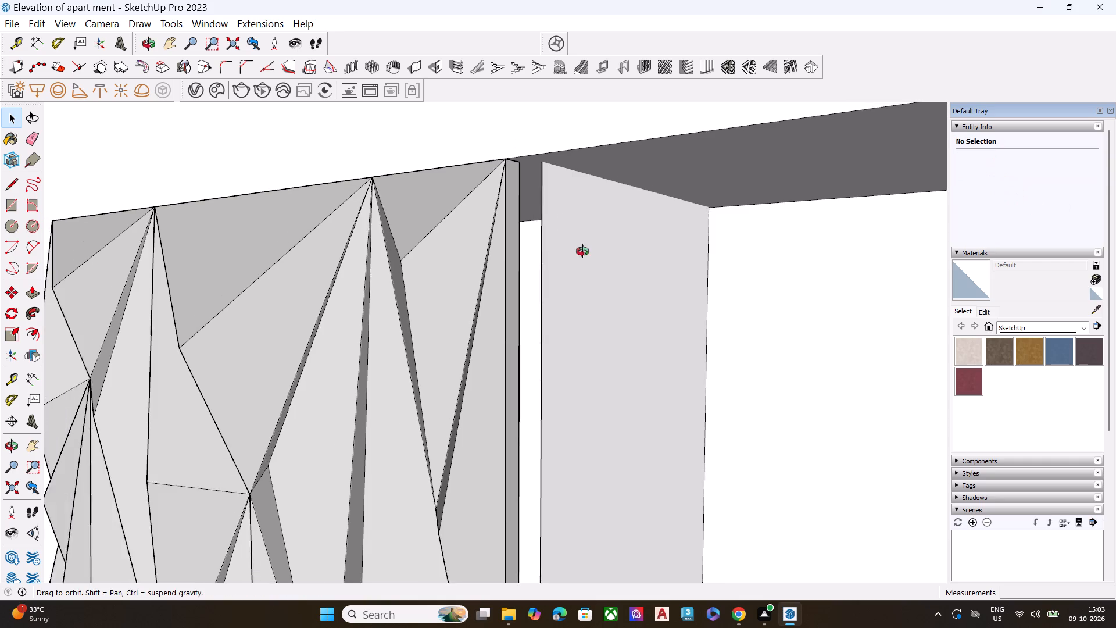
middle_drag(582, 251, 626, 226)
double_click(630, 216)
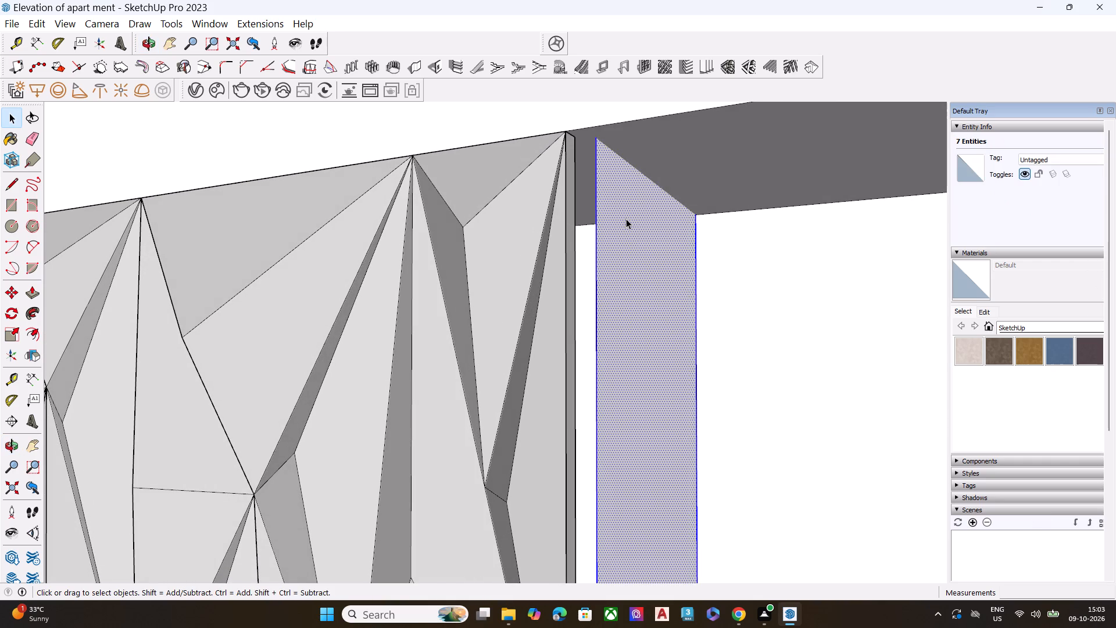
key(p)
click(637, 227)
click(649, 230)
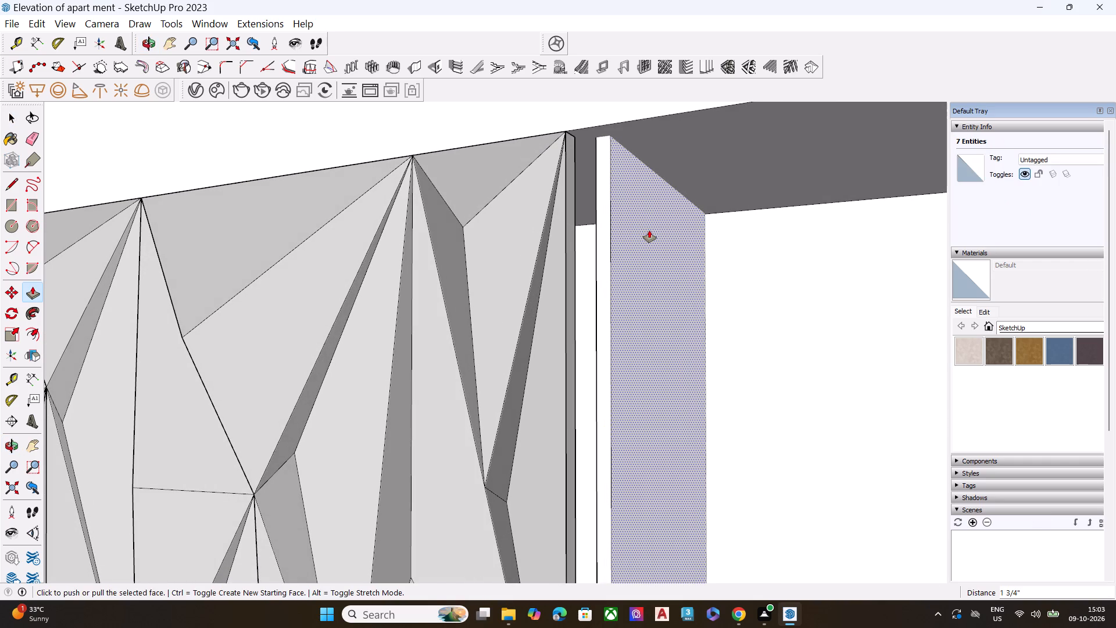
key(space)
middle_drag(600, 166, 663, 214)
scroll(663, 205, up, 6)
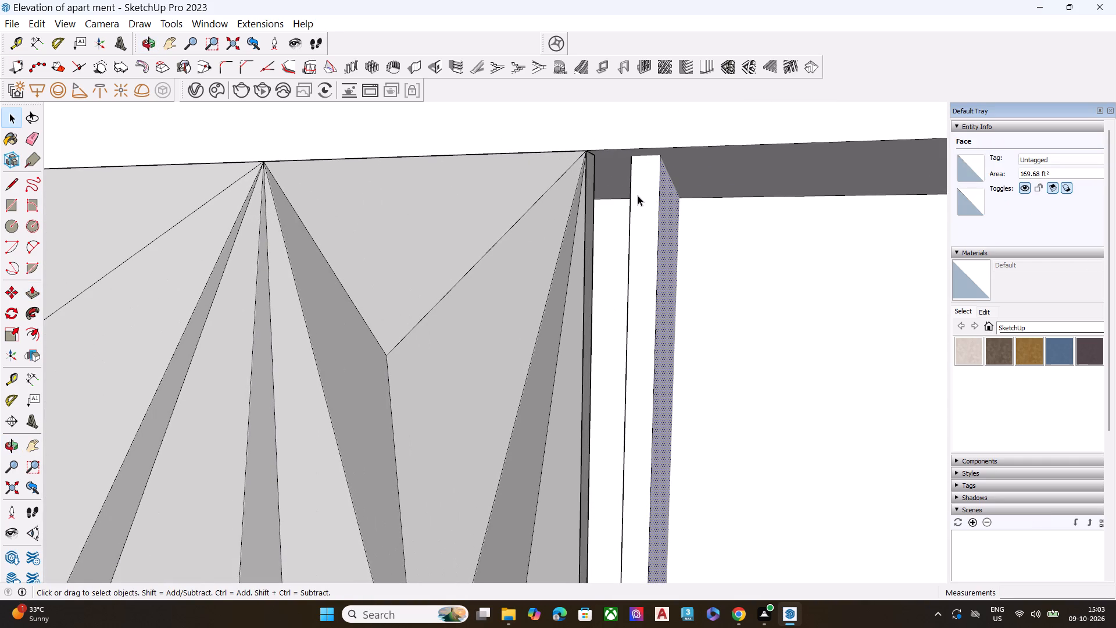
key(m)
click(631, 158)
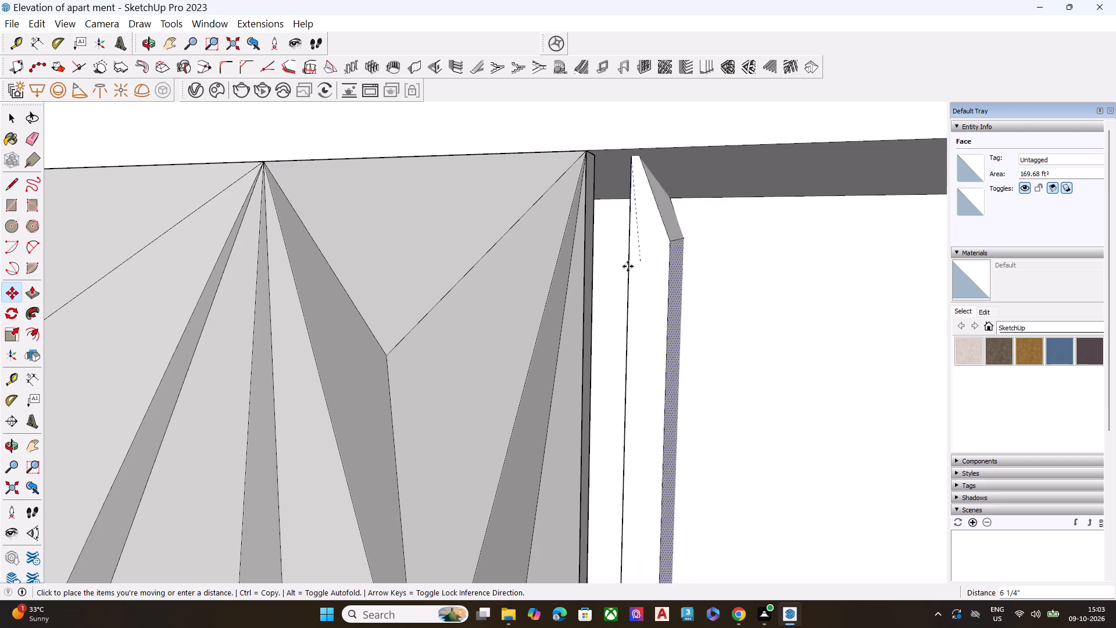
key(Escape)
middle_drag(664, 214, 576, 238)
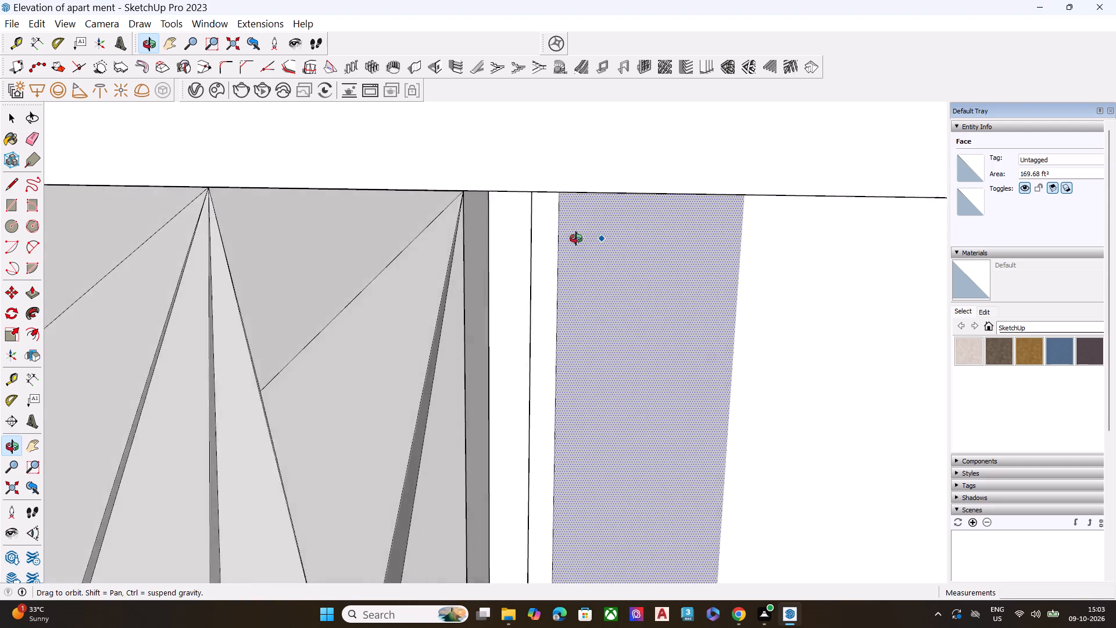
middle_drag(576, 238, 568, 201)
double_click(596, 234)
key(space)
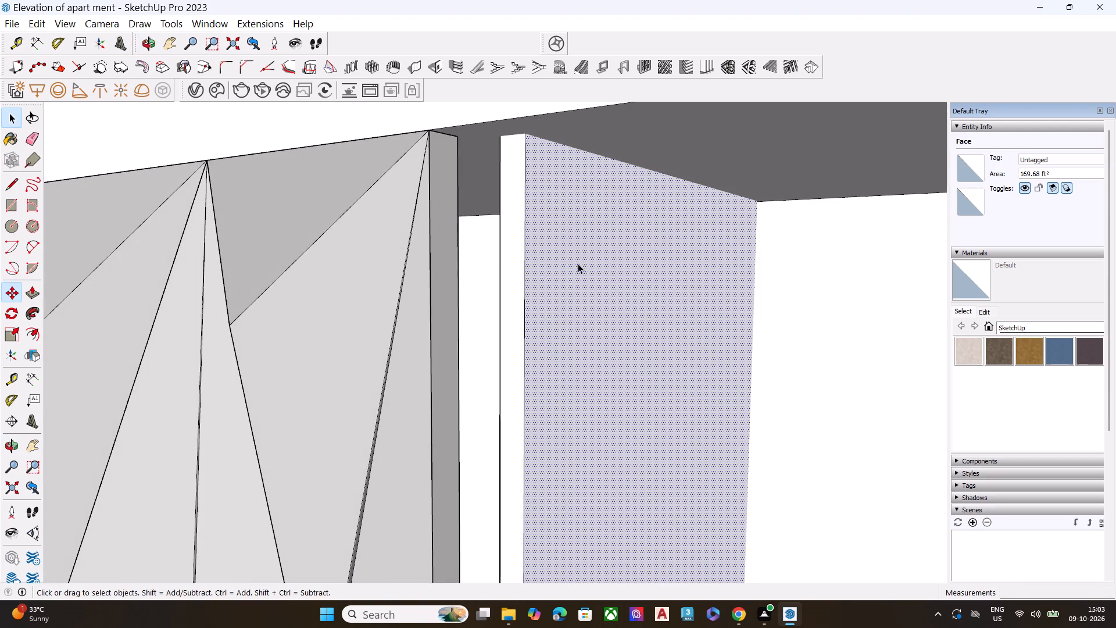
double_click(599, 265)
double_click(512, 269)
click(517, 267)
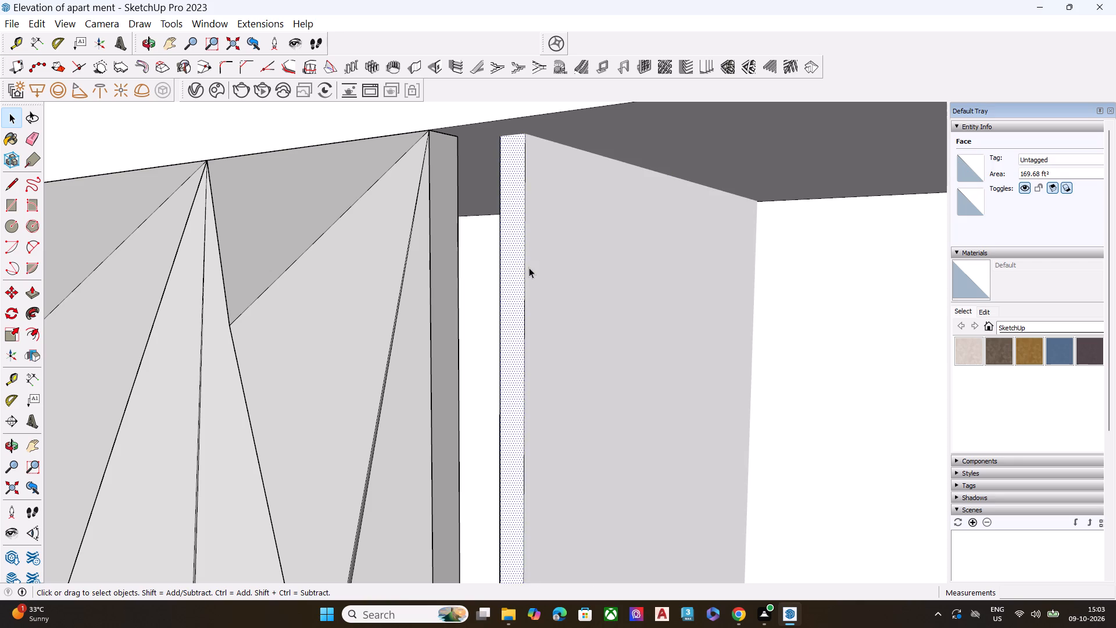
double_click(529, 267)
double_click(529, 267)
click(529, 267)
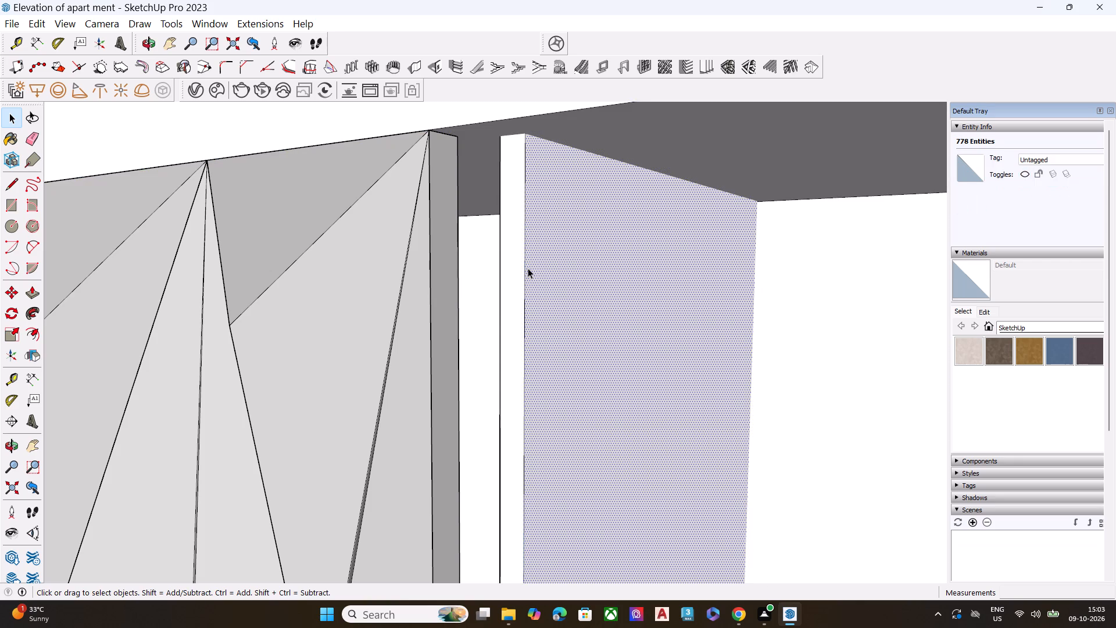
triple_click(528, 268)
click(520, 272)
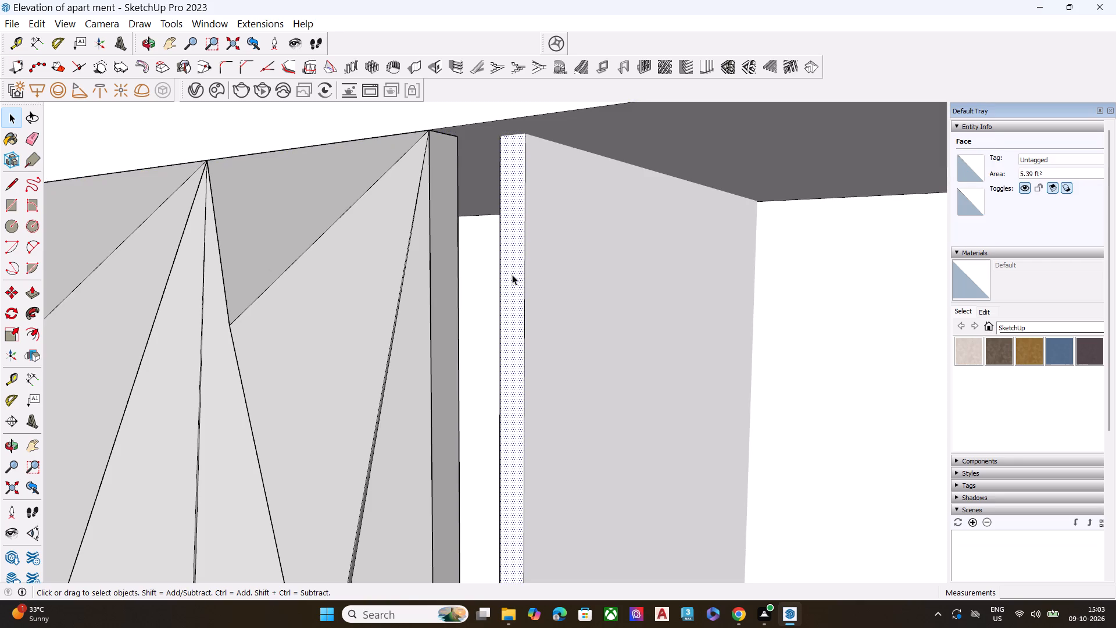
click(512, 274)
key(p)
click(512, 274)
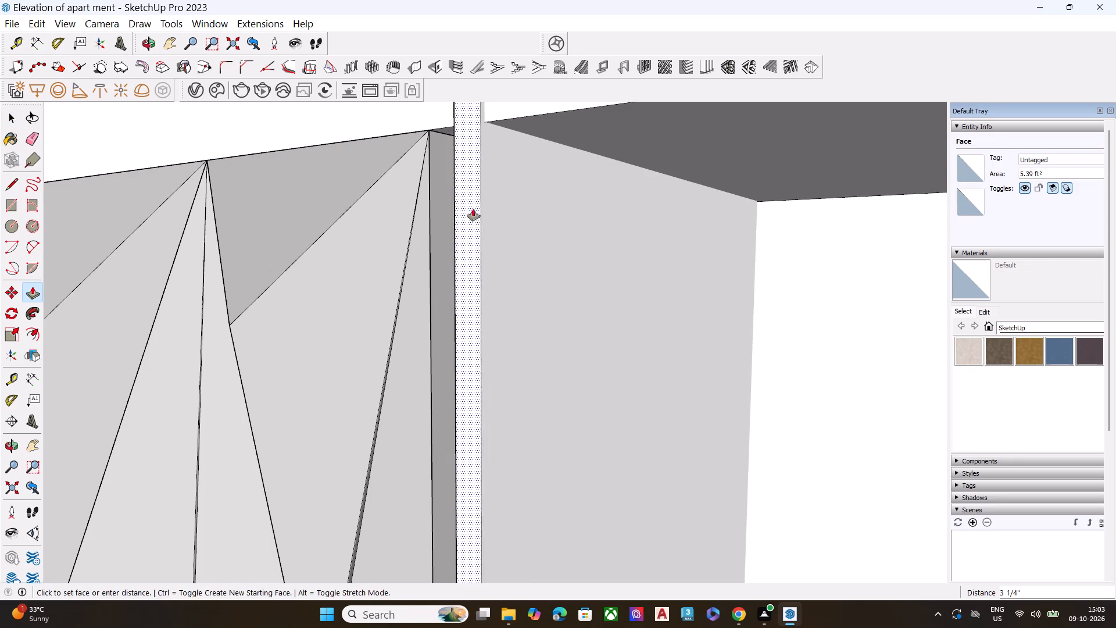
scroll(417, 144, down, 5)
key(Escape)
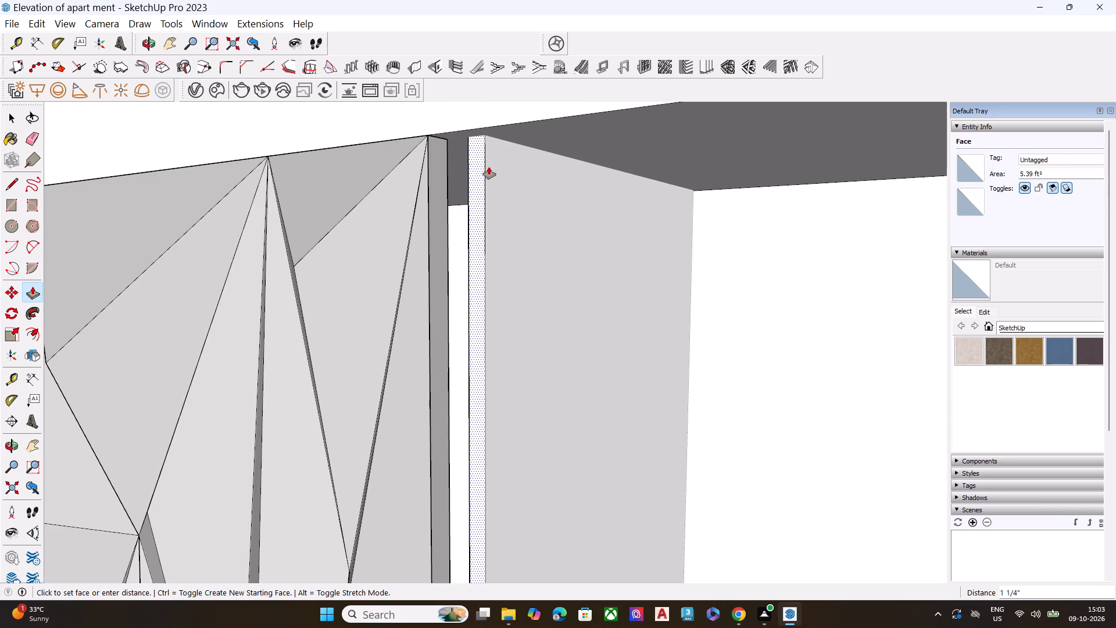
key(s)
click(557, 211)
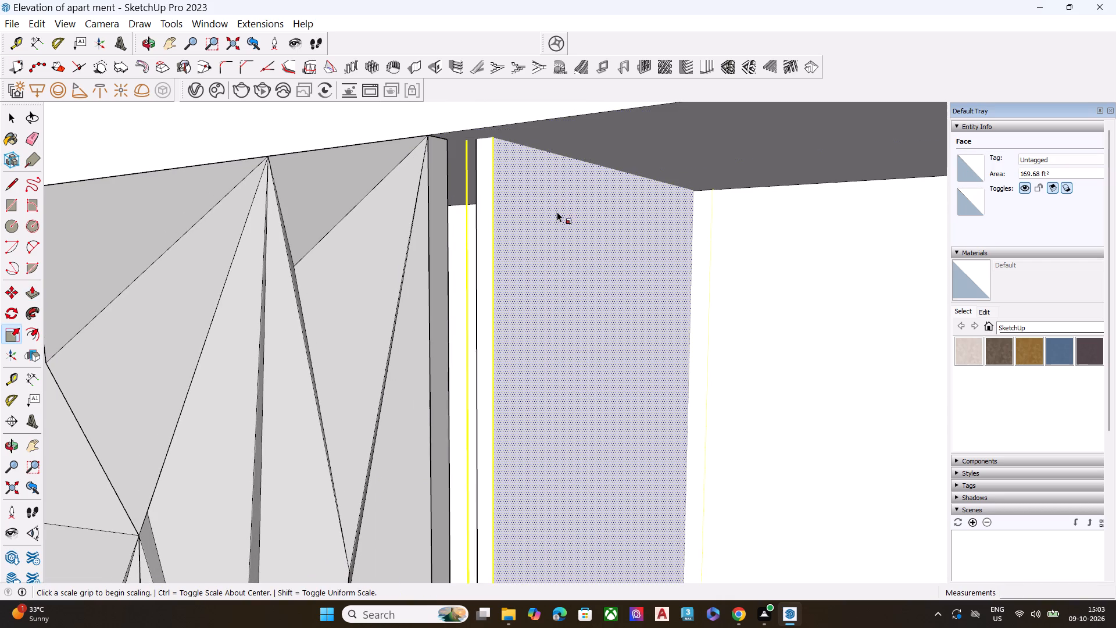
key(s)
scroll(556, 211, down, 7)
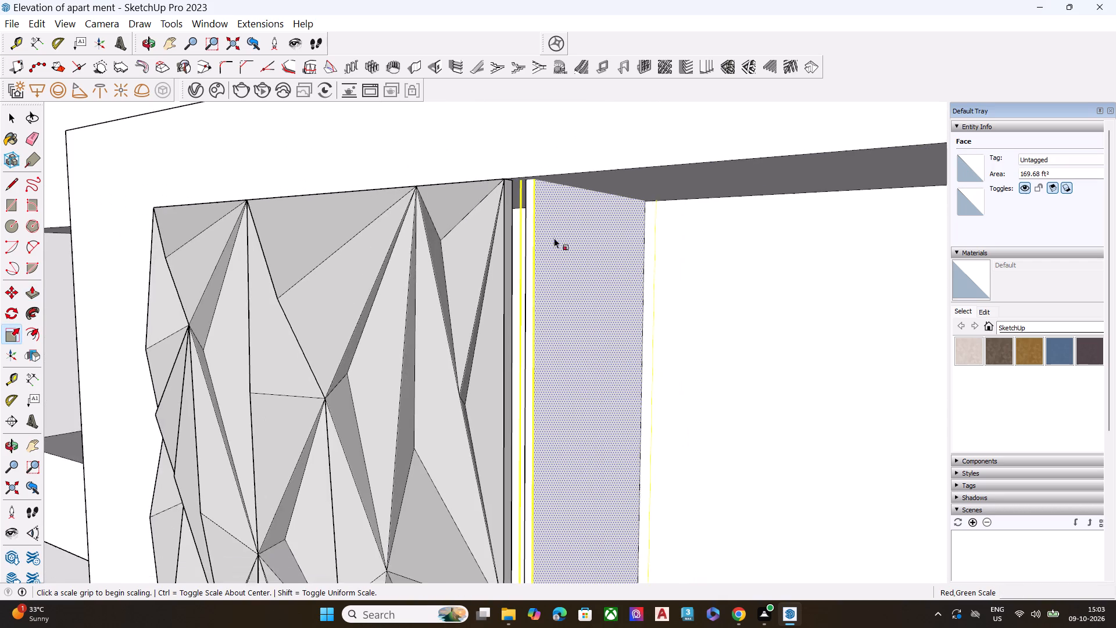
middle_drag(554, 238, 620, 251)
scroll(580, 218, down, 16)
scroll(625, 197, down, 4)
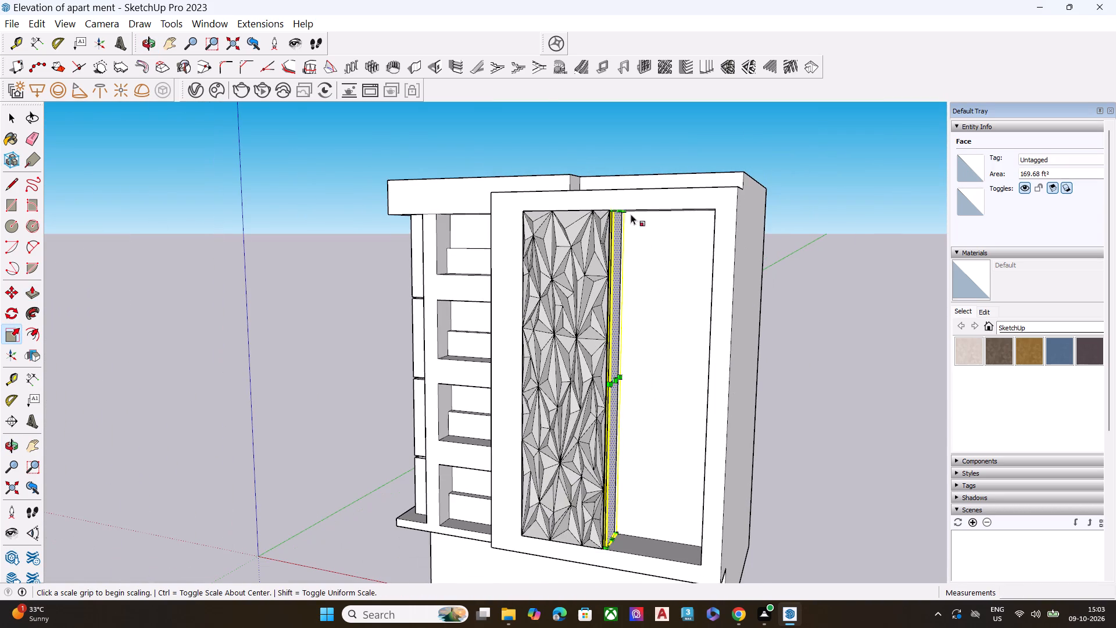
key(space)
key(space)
Examine the recess ceiling faces above the thickened vertical slab and the patterned panel.
middle_drag(639, 220, 645, 166)
scroll(653, 169, up, 9)
click(655, 200)
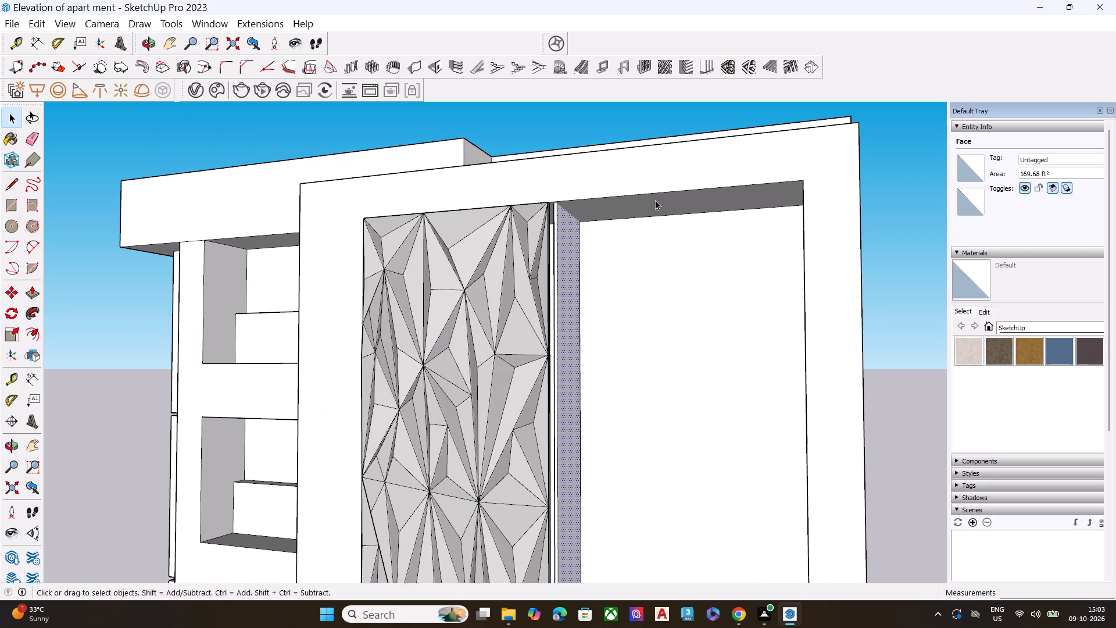
middle_drag(653, 185, 672, 75)
click(672, 129)
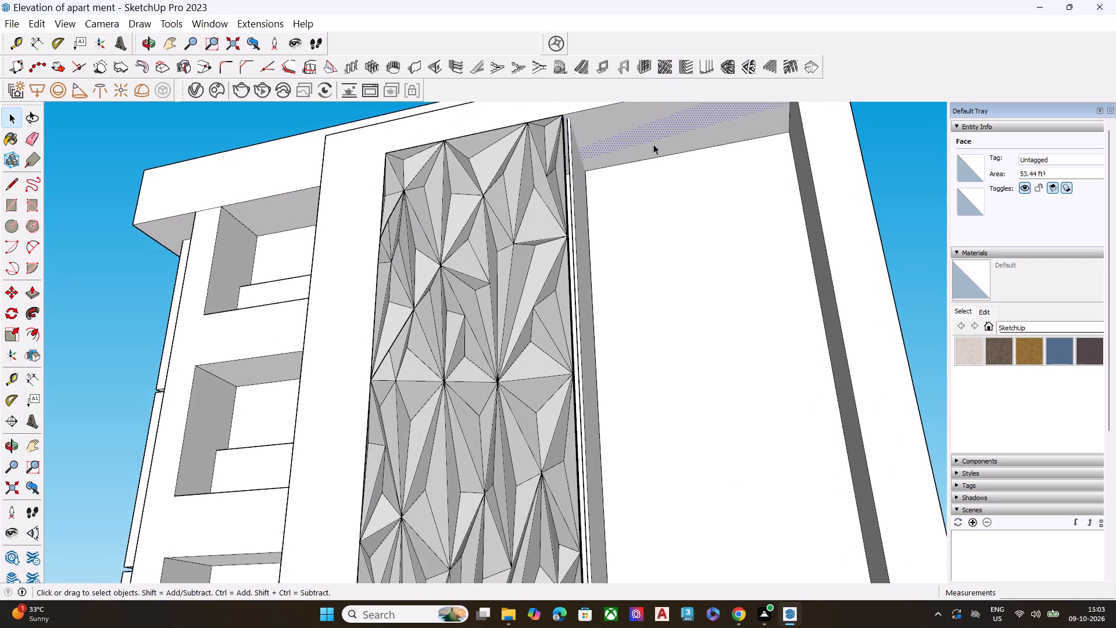
scroll(653, 134, up, 1)
middle_drag(653, 134, 566, 224)
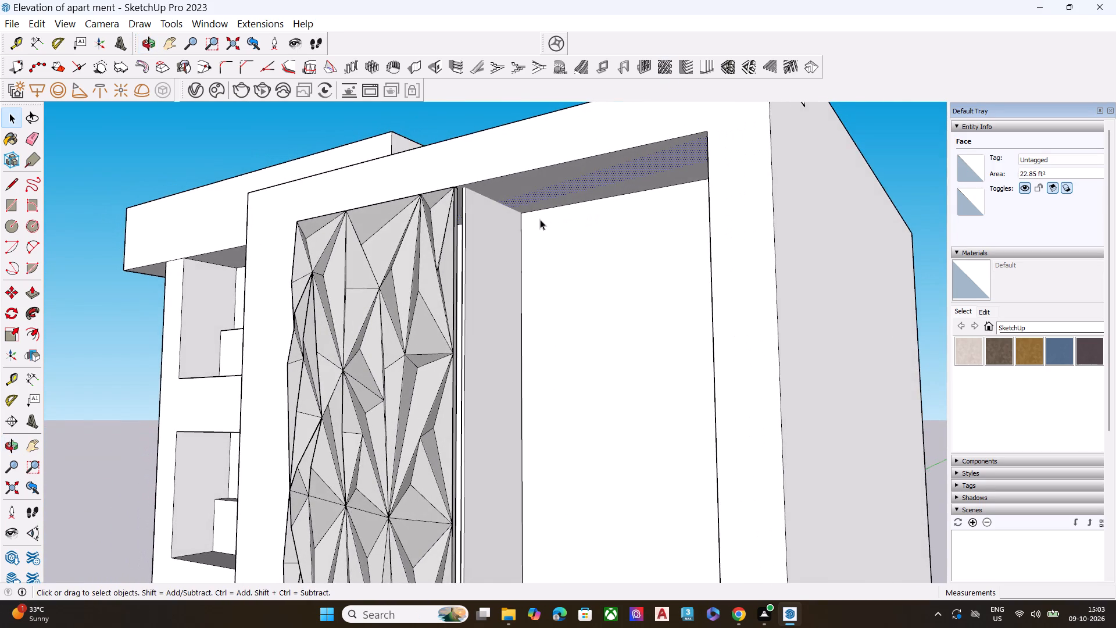
Undo the push/pull thickening of the vertical face and the change made before it.
scroll(540, 219, down, 4)
key(ctrl+z)
key(ctrl+z)
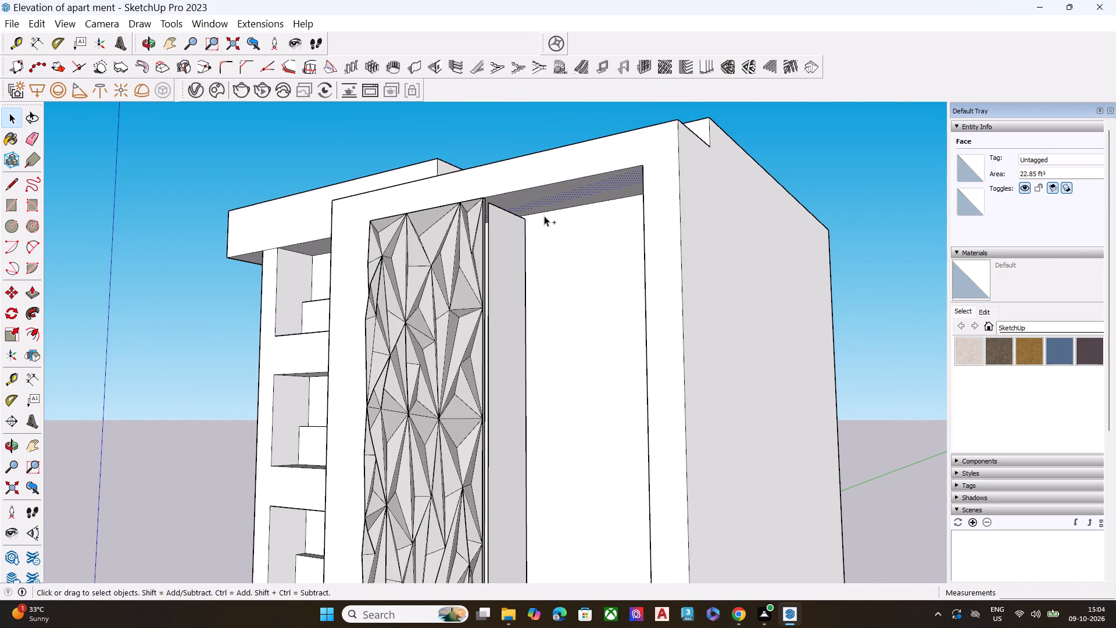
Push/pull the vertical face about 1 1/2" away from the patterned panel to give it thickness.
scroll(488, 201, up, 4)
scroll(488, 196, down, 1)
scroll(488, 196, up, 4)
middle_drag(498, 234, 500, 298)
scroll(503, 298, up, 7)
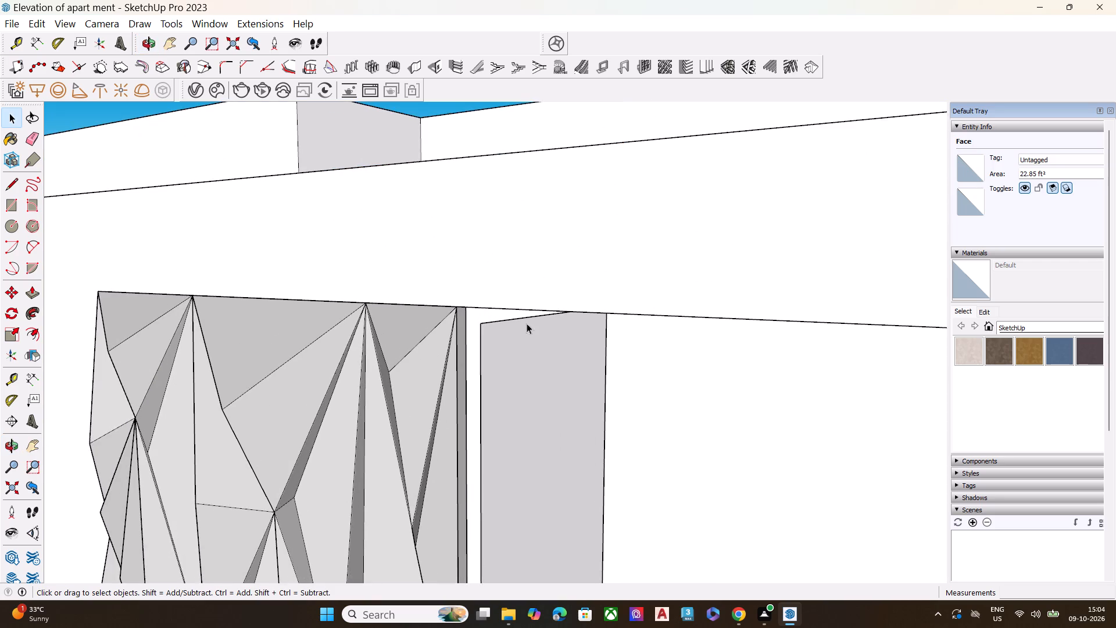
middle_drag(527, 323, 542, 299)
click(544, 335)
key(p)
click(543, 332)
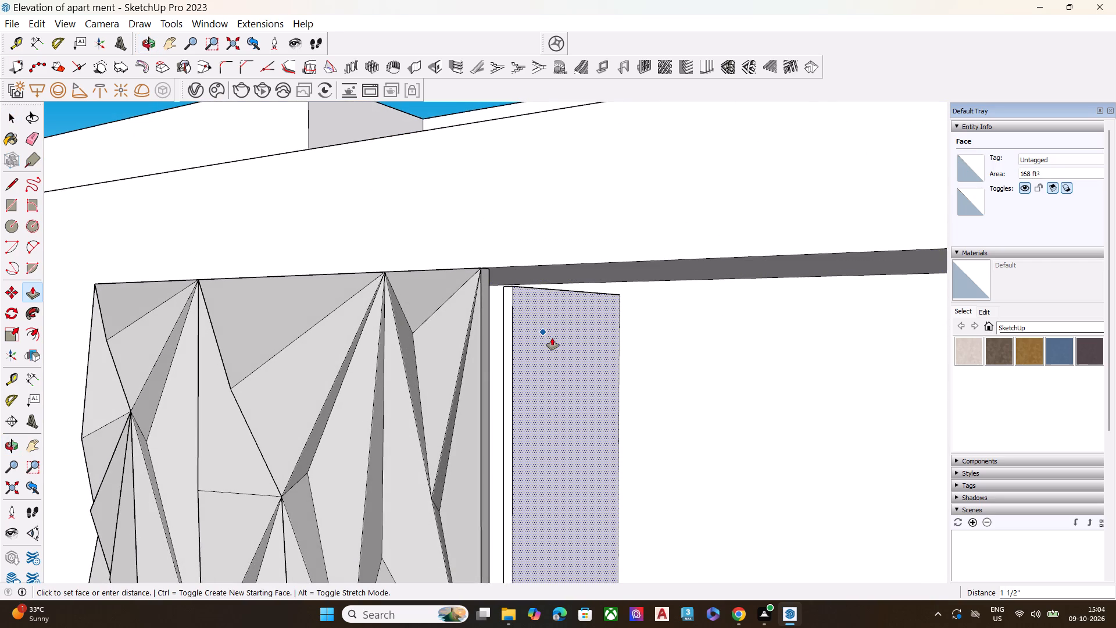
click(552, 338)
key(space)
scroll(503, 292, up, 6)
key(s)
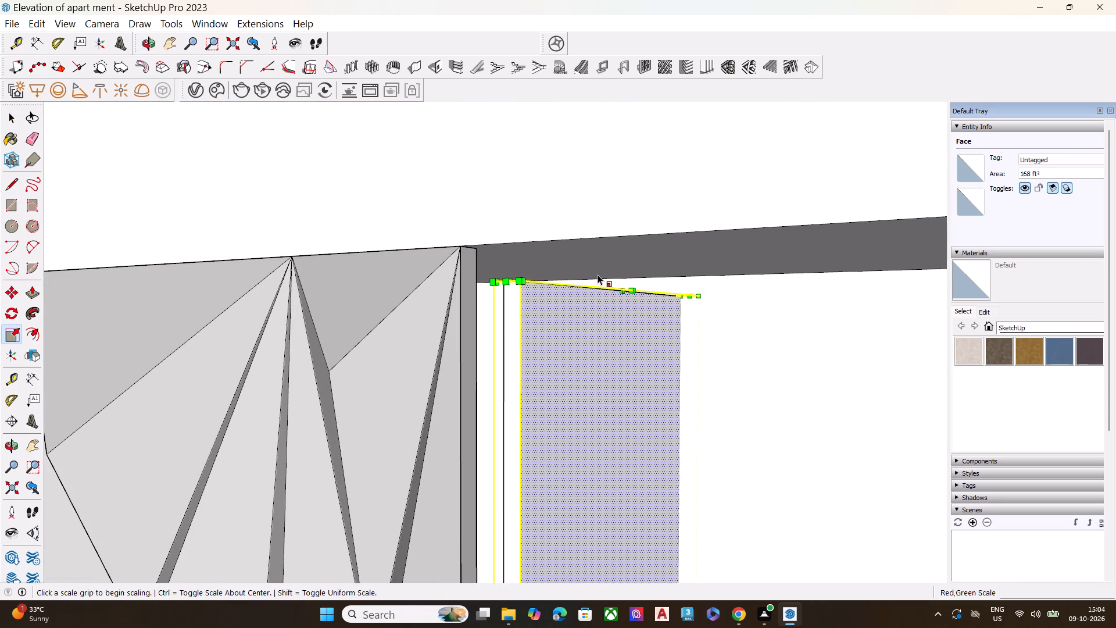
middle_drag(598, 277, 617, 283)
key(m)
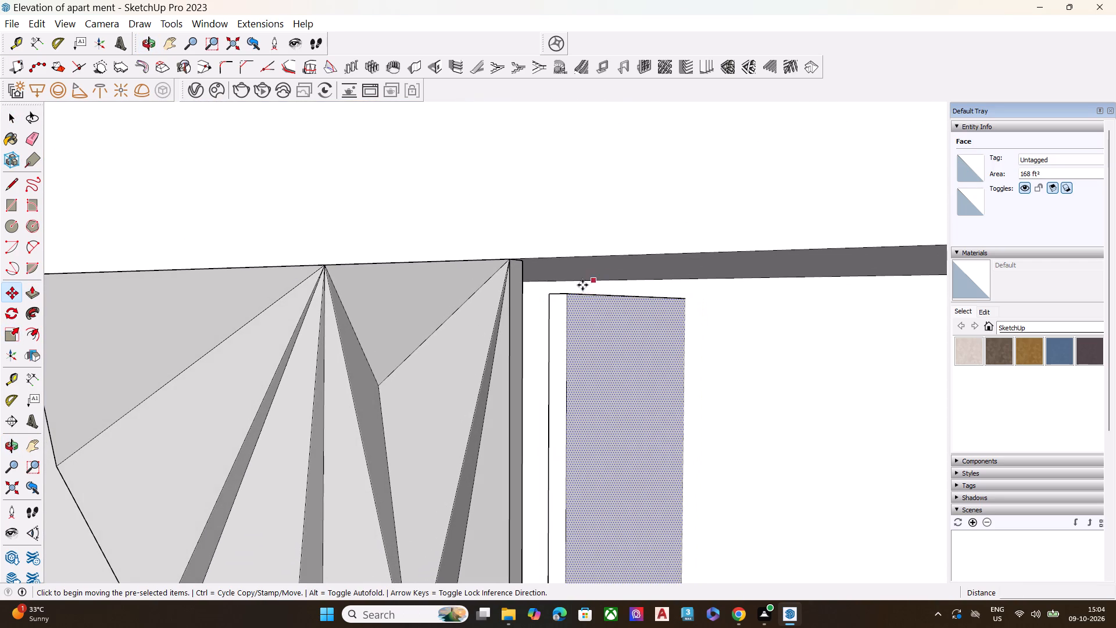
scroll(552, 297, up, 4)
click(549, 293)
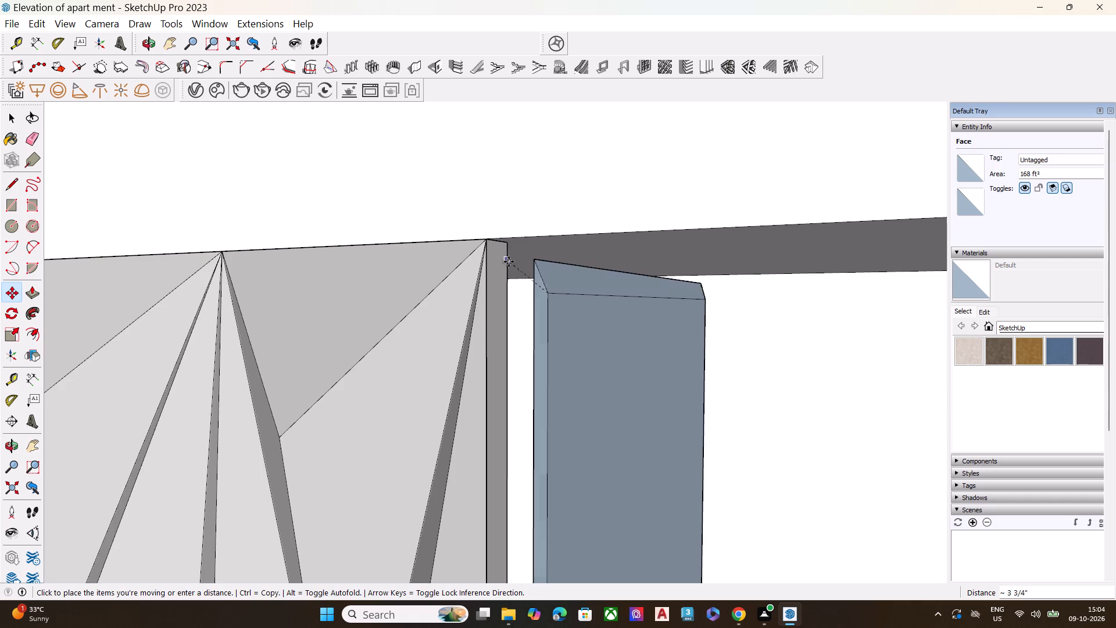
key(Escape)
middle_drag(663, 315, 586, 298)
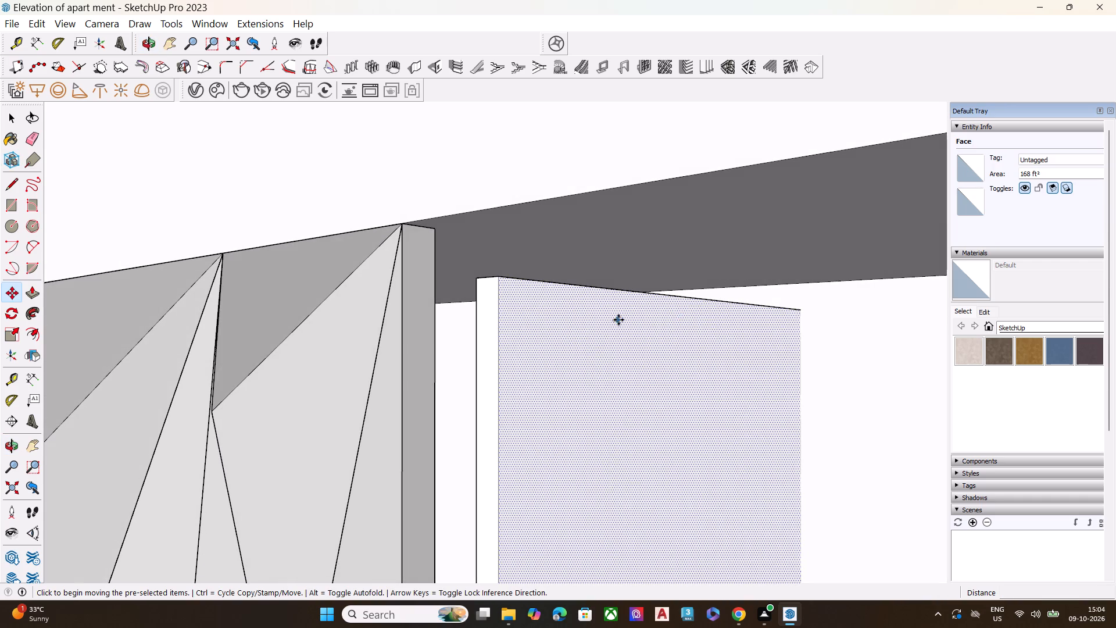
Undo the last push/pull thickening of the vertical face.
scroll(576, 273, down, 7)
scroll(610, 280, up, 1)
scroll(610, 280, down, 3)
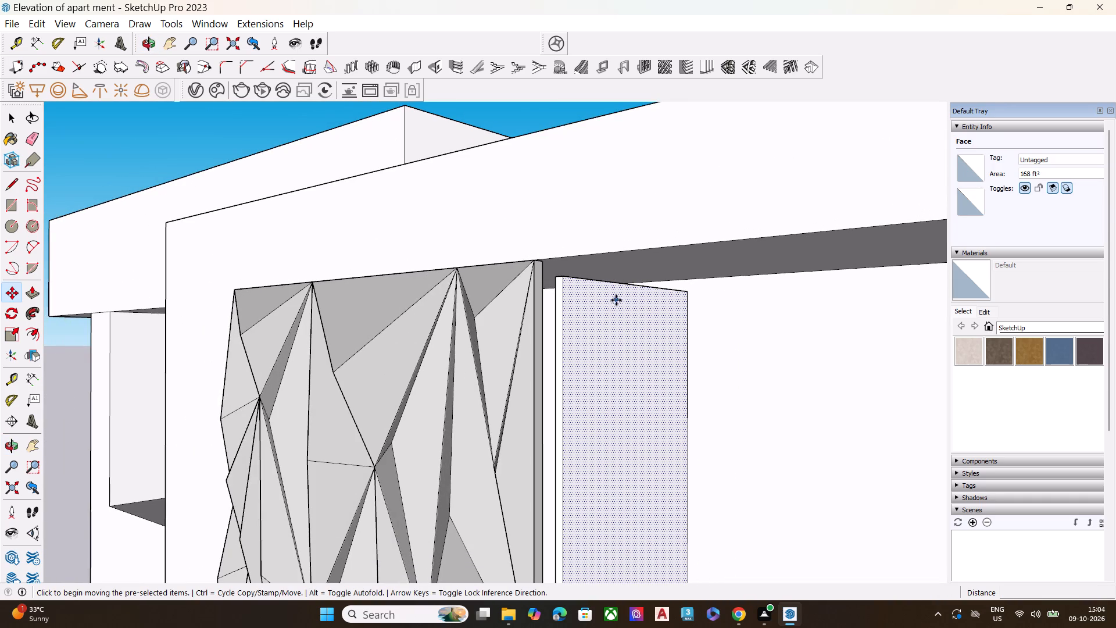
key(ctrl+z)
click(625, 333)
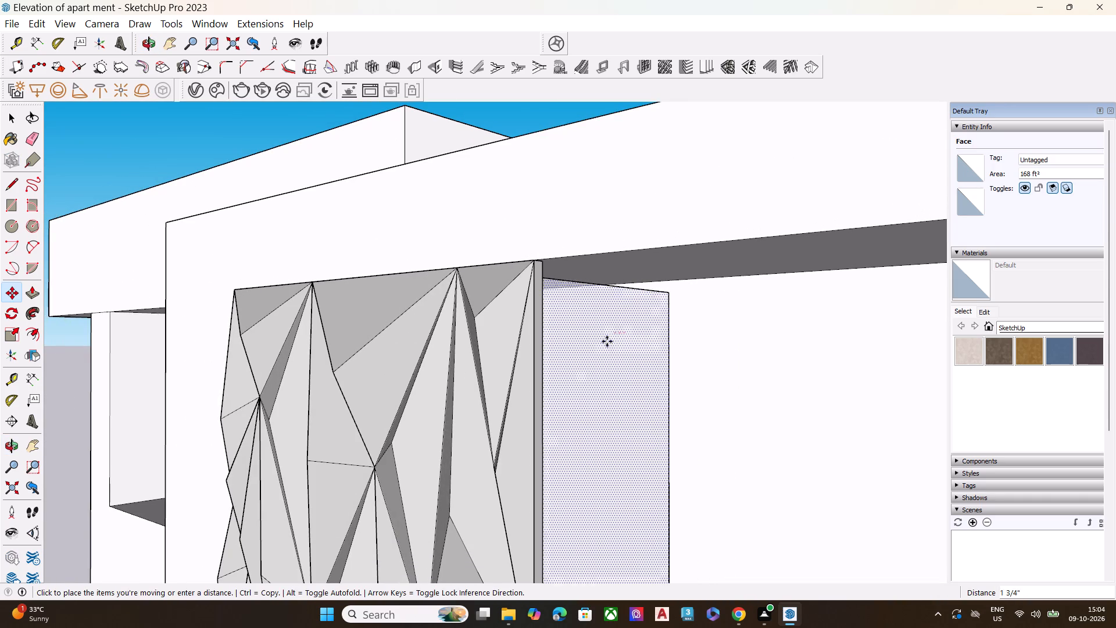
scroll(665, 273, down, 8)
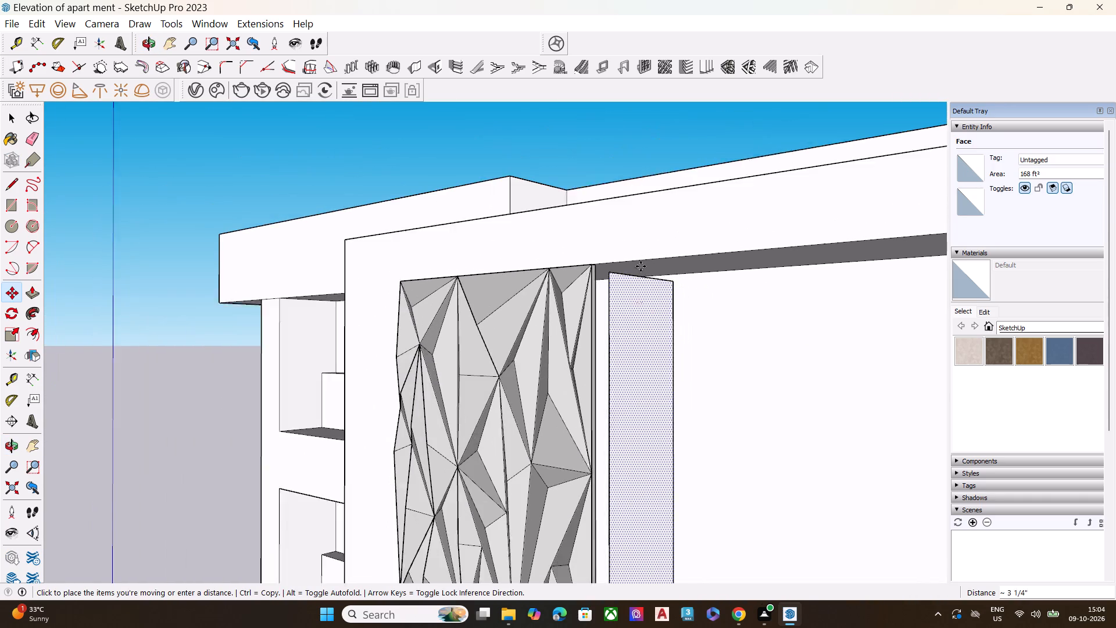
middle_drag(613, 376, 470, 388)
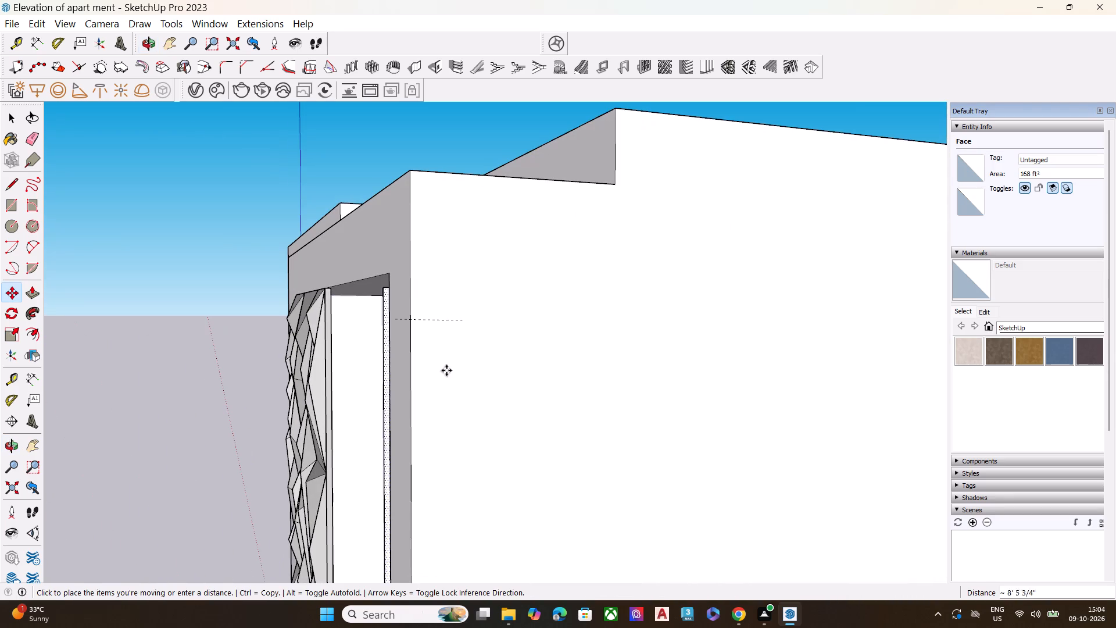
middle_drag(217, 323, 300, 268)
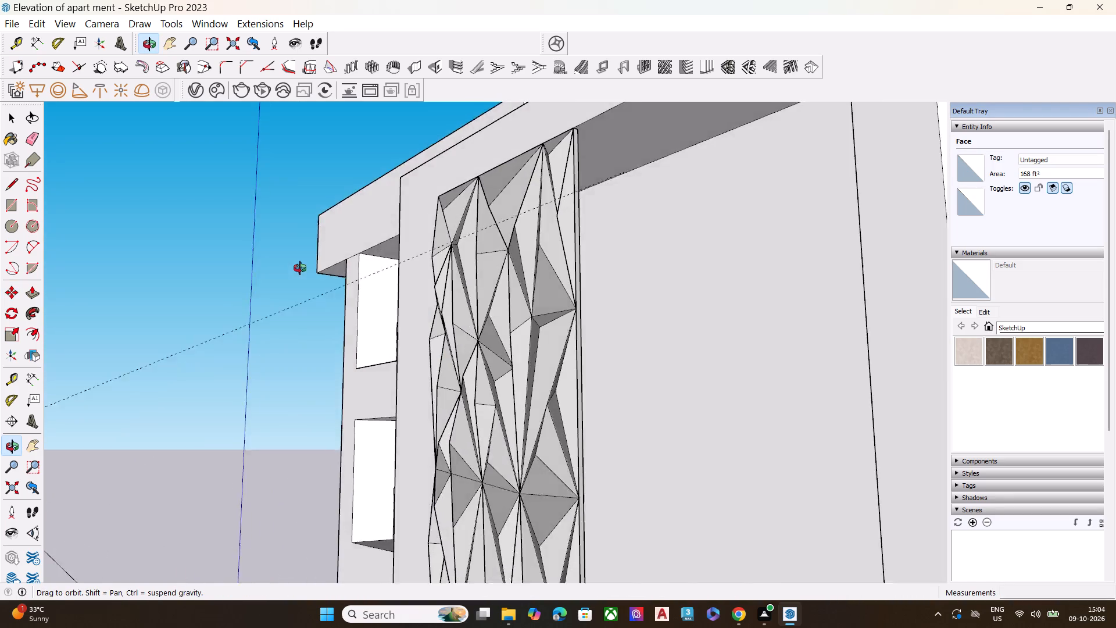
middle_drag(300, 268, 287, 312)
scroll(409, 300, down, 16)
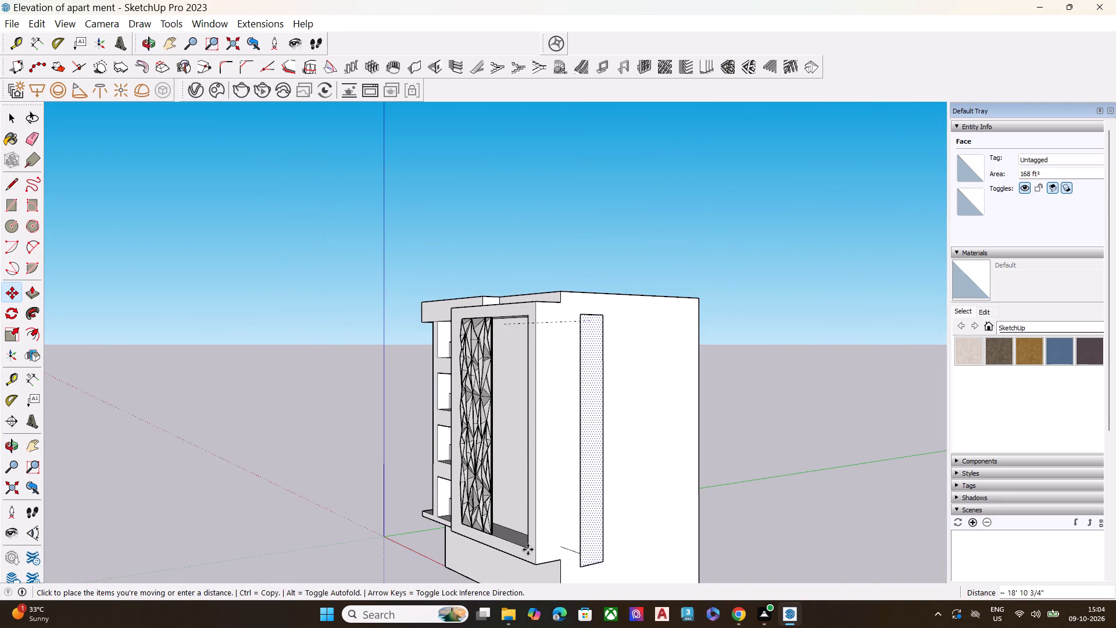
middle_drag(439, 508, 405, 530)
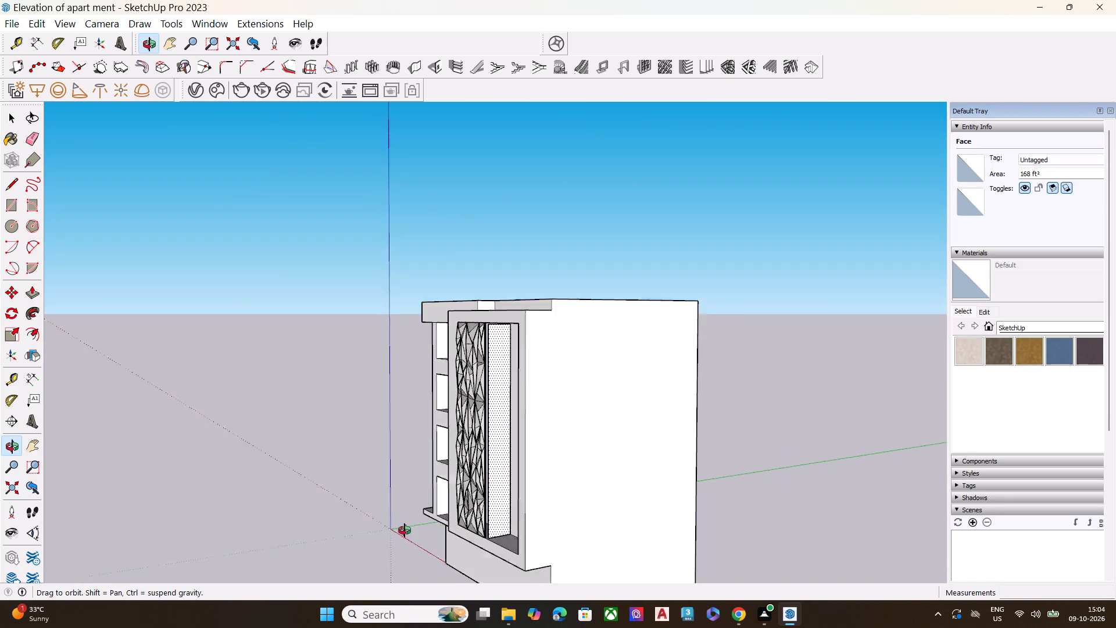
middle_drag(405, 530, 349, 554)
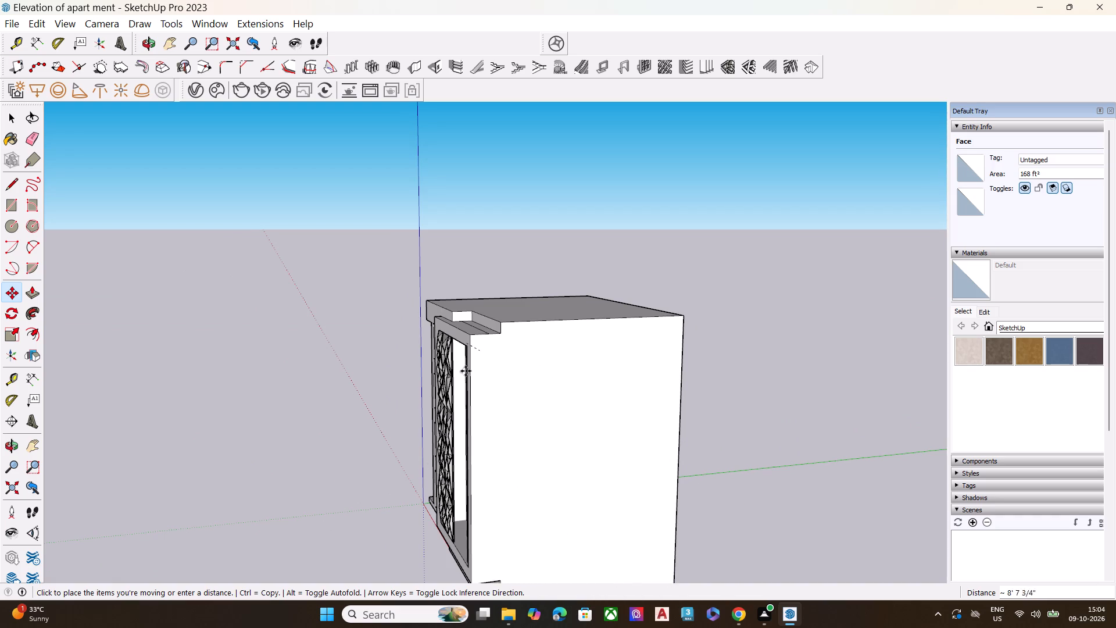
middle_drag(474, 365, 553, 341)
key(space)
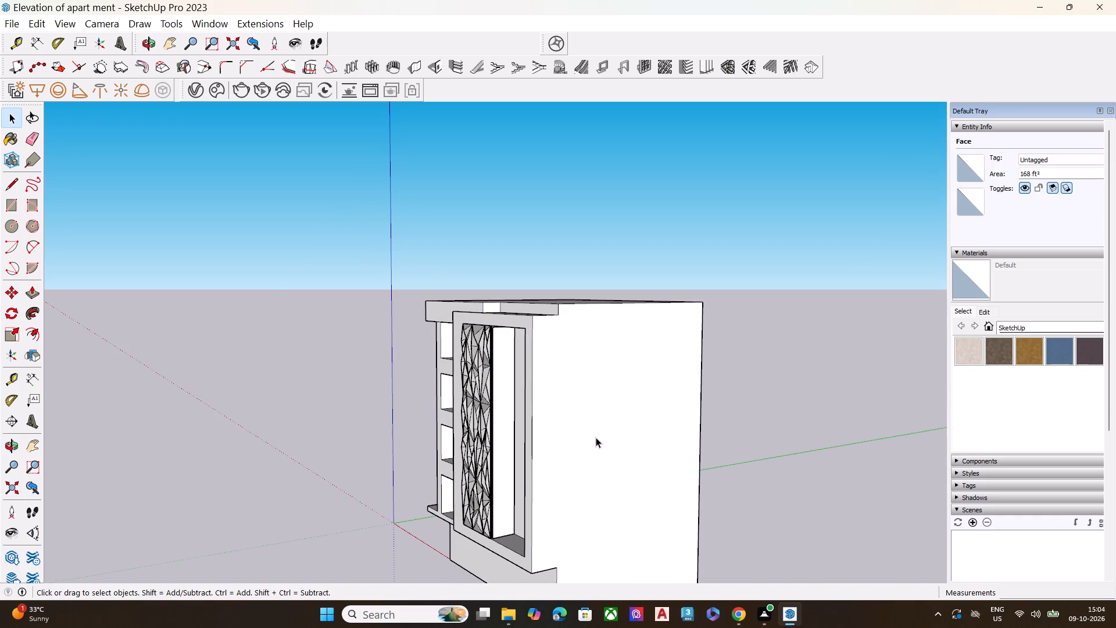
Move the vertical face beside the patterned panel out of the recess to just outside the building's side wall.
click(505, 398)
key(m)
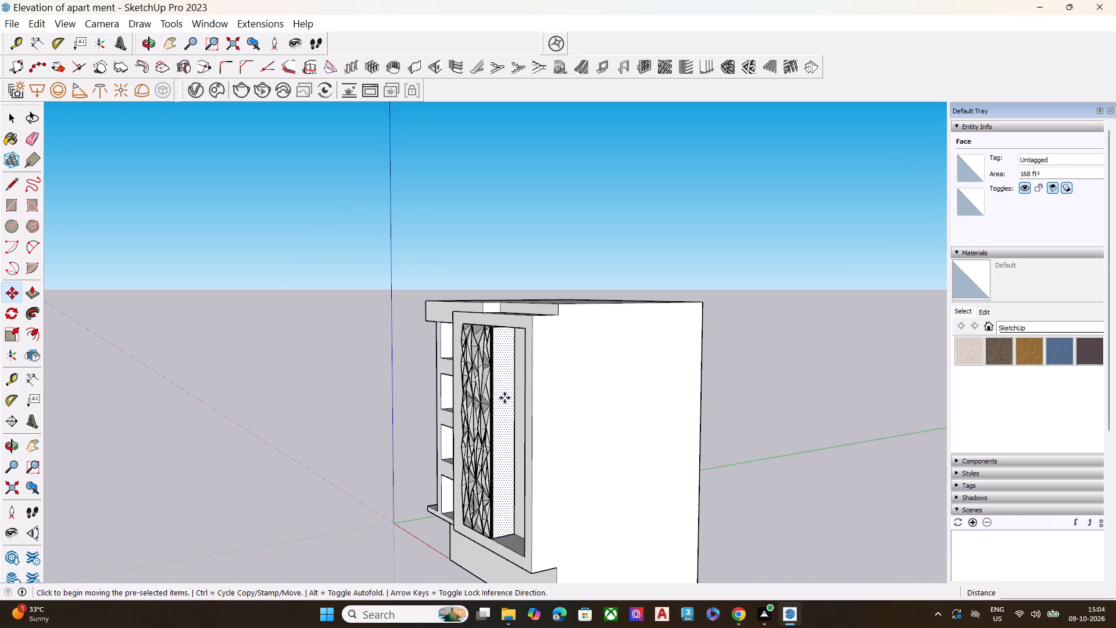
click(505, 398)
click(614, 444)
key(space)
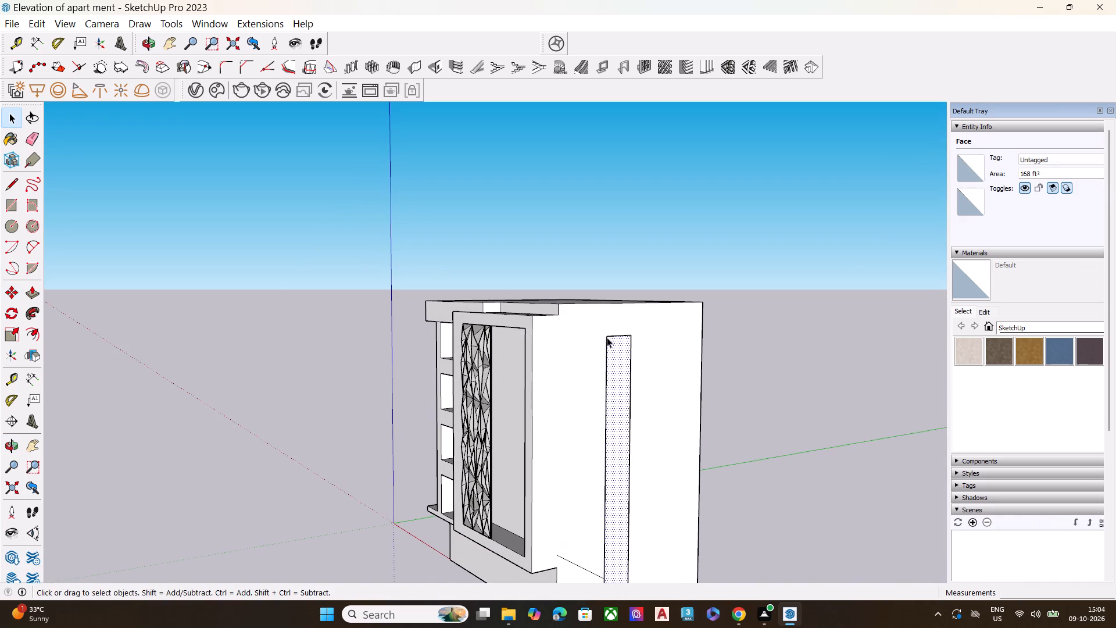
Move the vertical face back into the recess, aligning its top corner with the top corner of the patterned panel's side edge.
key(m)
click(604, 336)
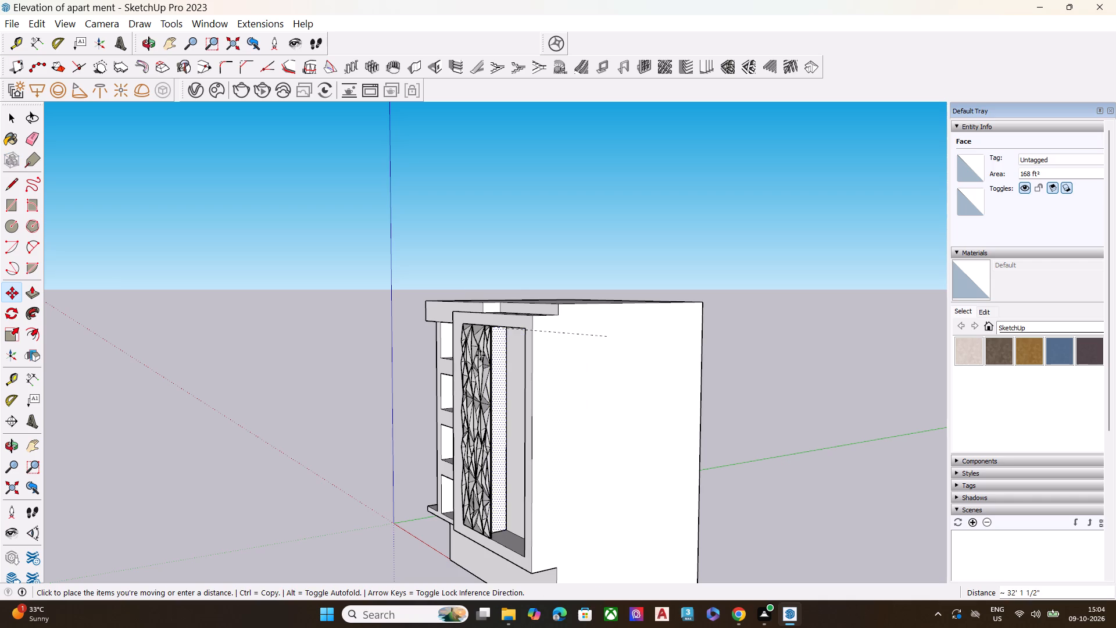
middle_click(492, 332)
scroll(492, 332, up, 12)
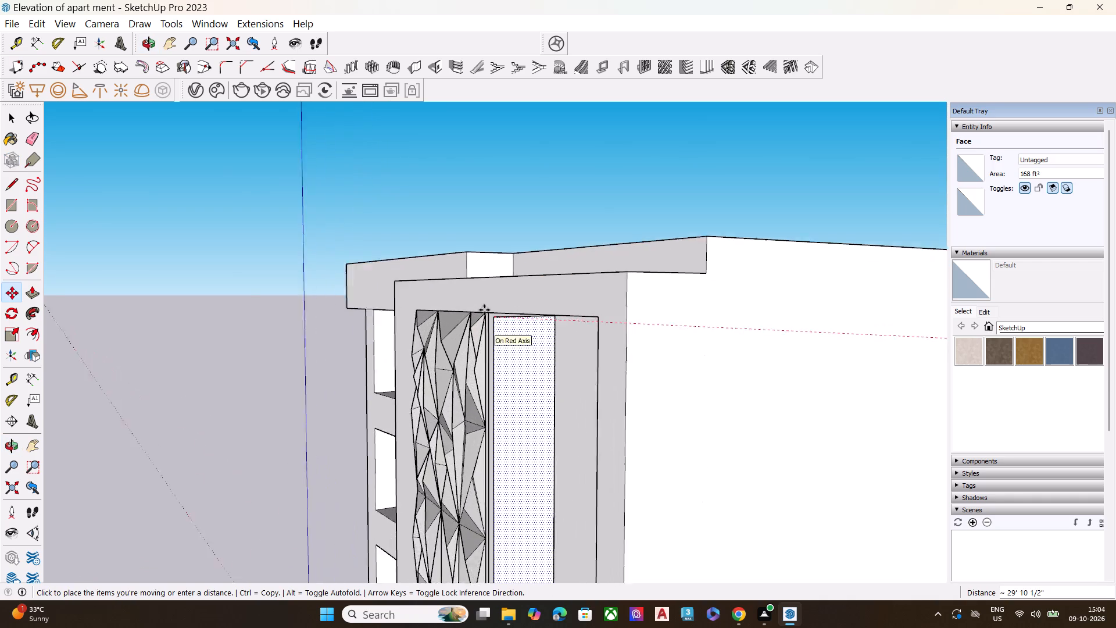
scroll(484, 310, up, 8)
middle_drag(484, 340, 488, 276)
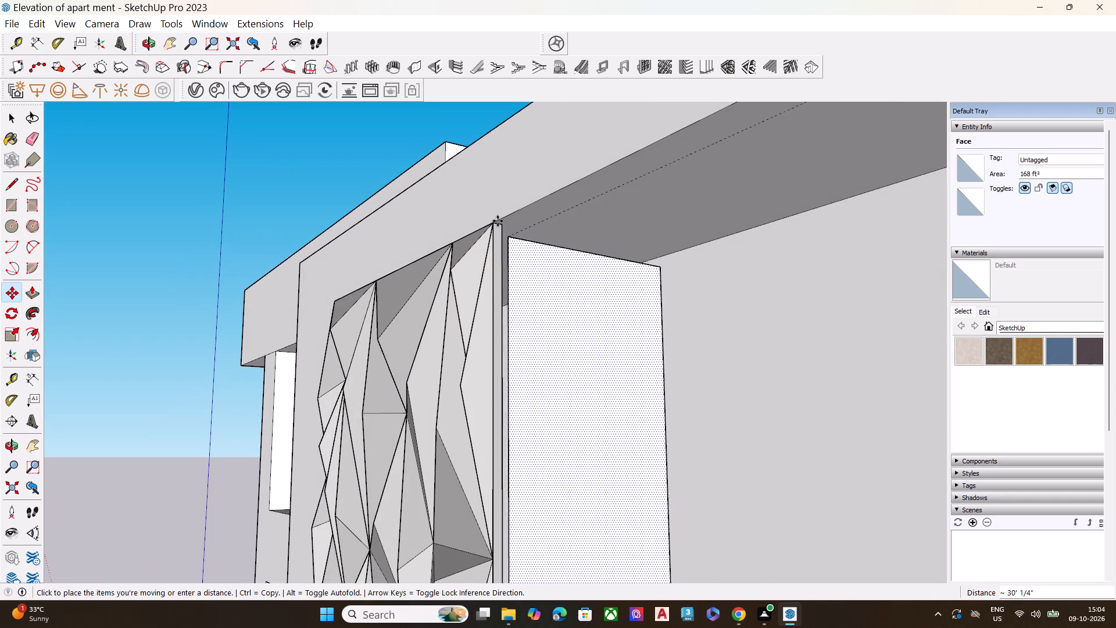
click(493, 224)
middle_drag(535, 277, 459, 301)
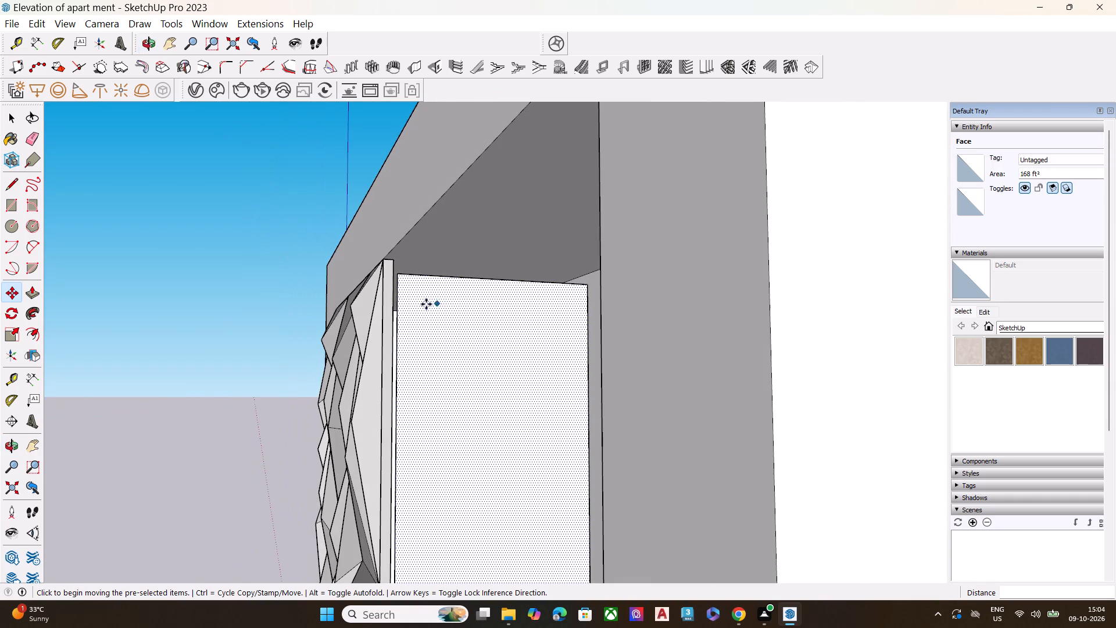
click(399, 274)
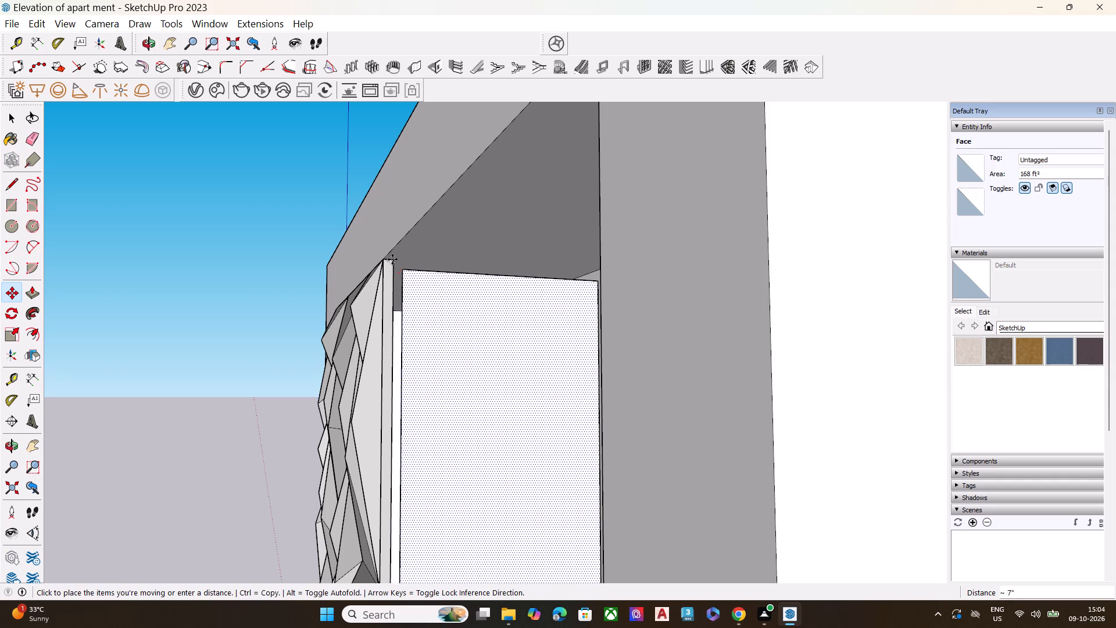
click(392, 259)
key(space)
Move the vertical face by its top corner out of the recess to open space clear of the building's side.
scroll(408, 290, up, 1)
middle_drag(408, 290, 495, 297)
scroll(608, 308, down, 5)
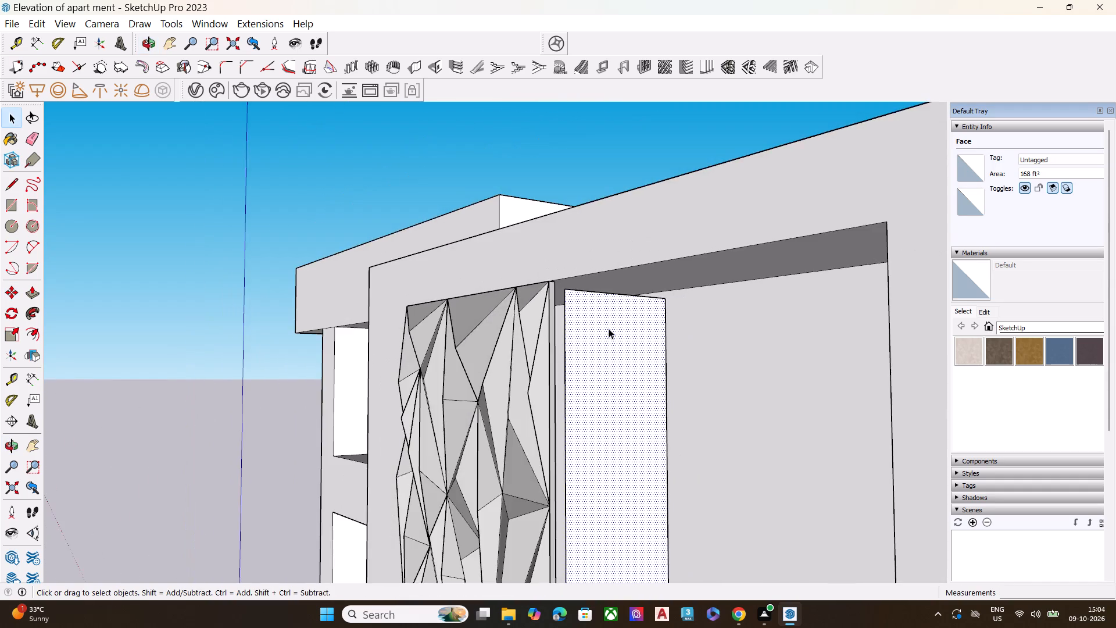
scroll(609, 330, down, 6)
click(609, 330)
key(m)
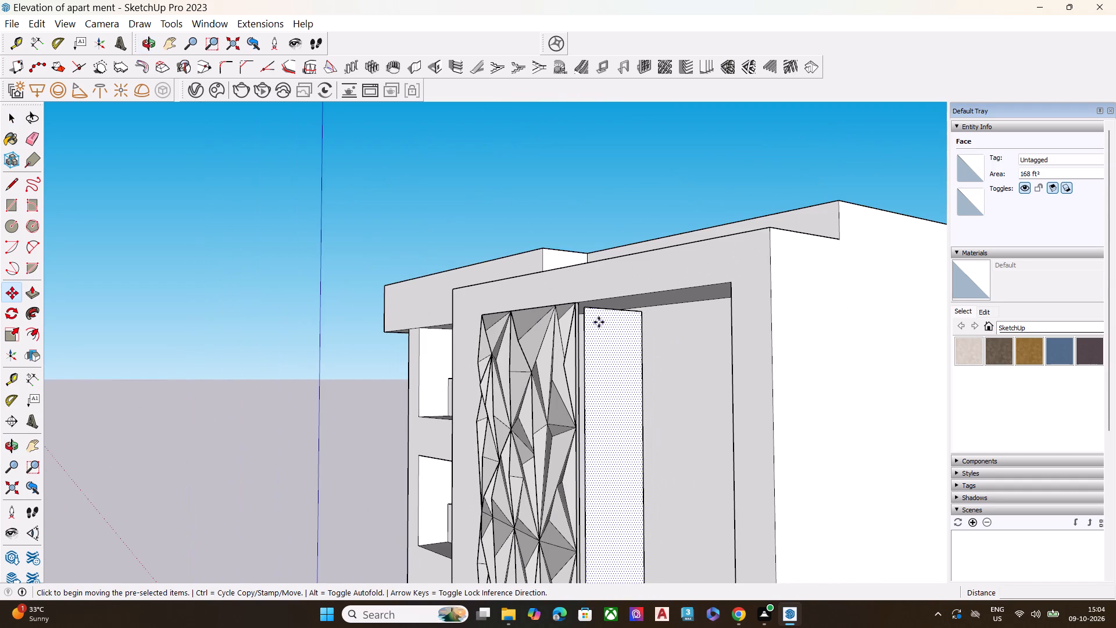
click(586, 309)
scroll(458, 319, down, 7)
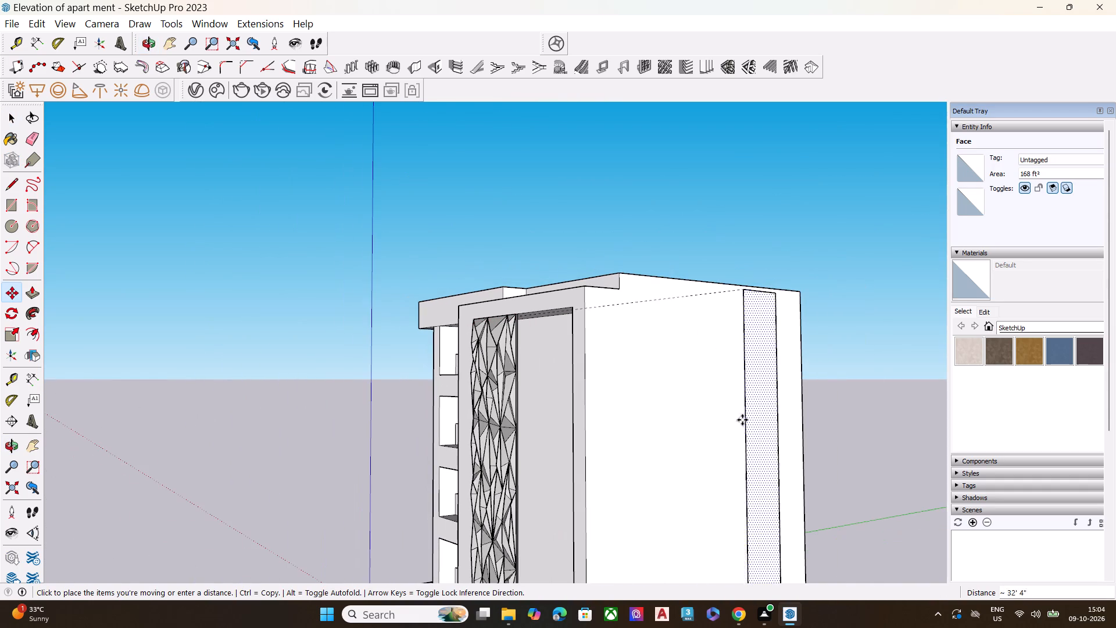
click(825, 437)
key(space)
Push/pull the freestanding vertical face outward a few inches to turn it into a thin slab.
scroll(543, 356, down, 5)
middle_drag(596, 359, 688, 440)
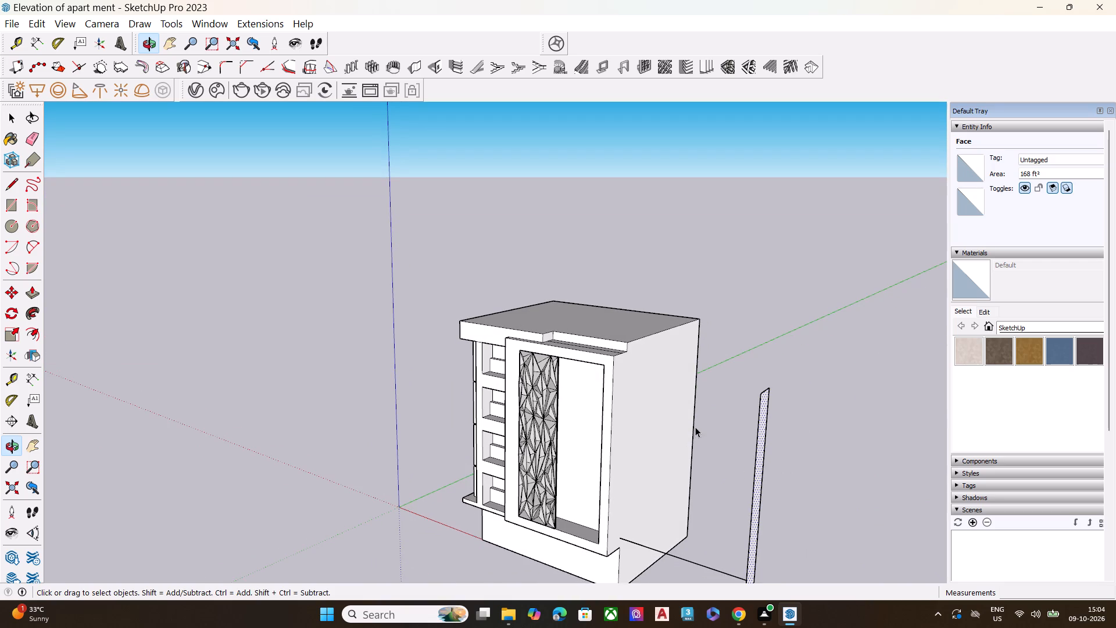
key(w)
scroll(797, 433, up, 5)
middle_drag(731, 423, 638, 426)
scroll(638, 426, up, 1)
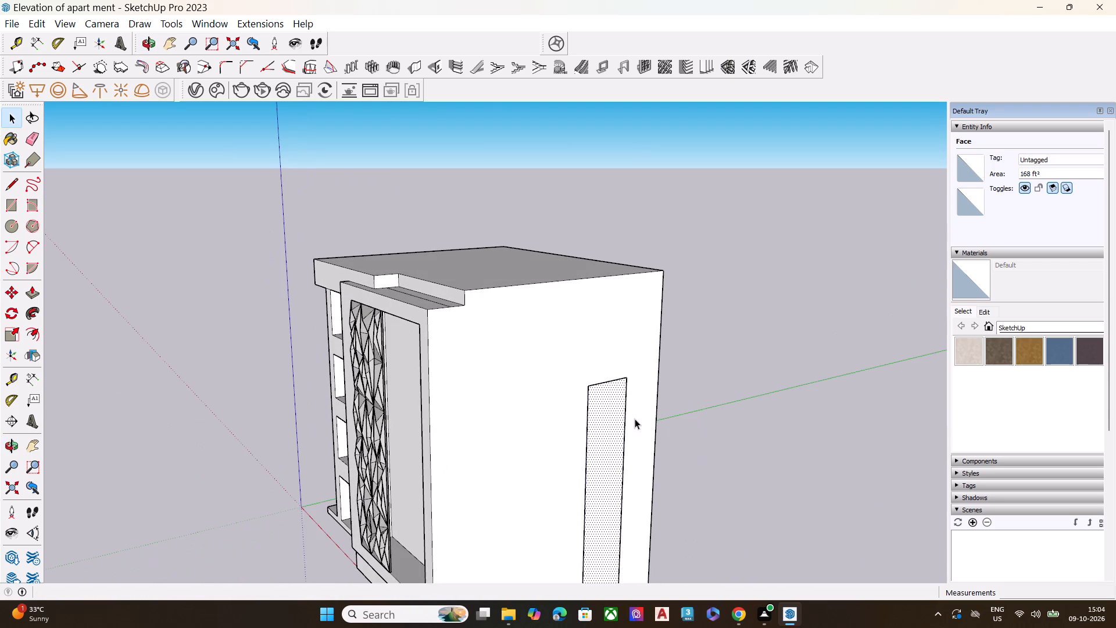
key(w)
key(w)
click(604, 436)
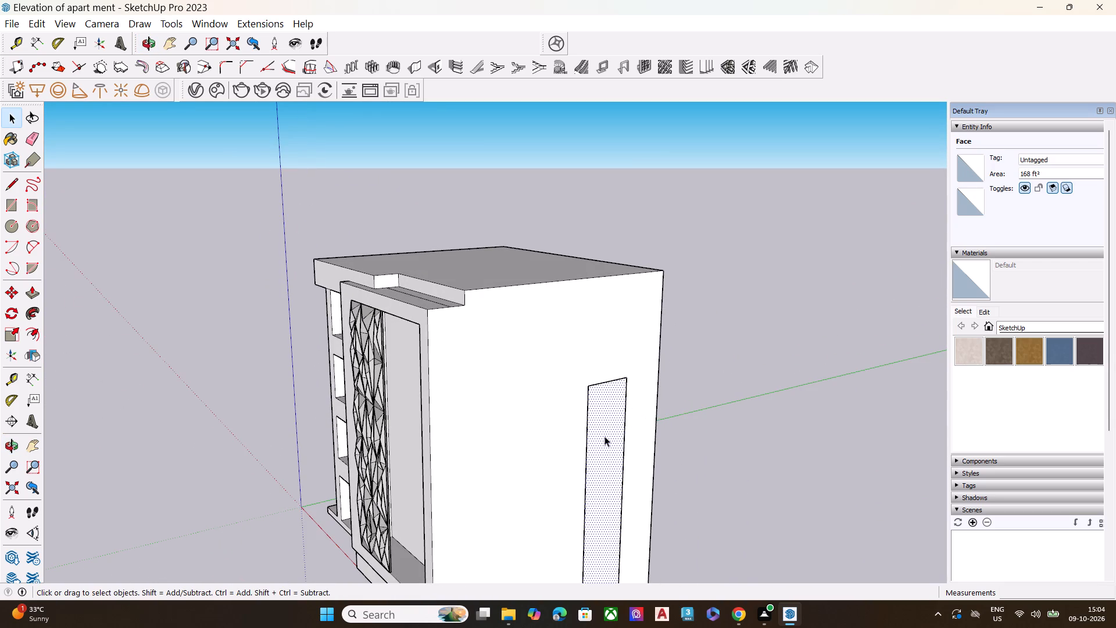
double_click(607, 436)
key(p)
click(607, 436)
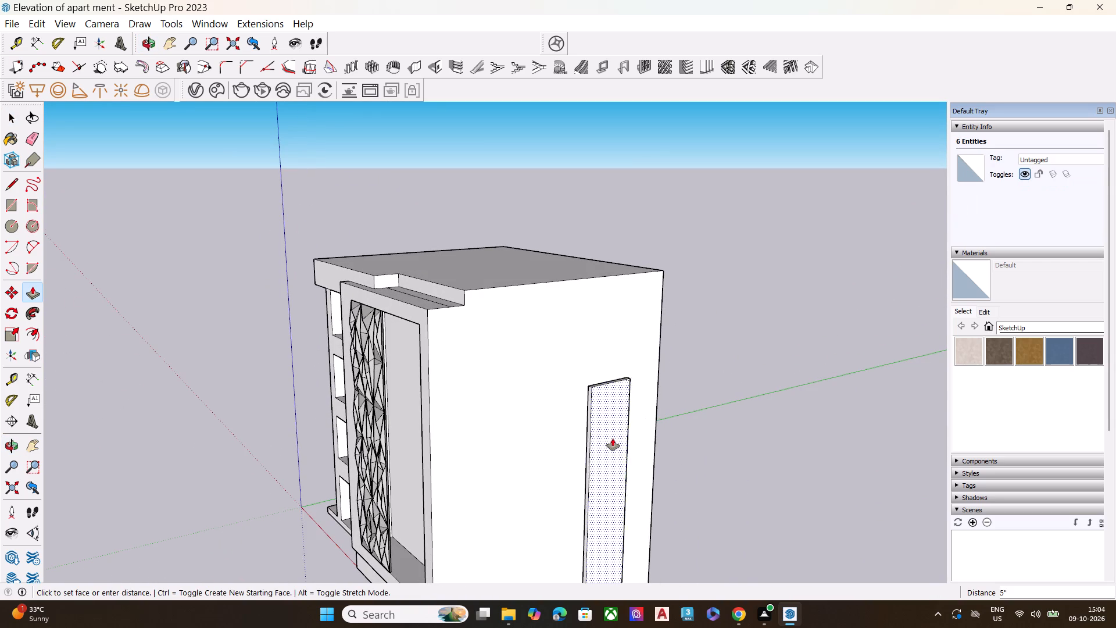
click(610, 434)
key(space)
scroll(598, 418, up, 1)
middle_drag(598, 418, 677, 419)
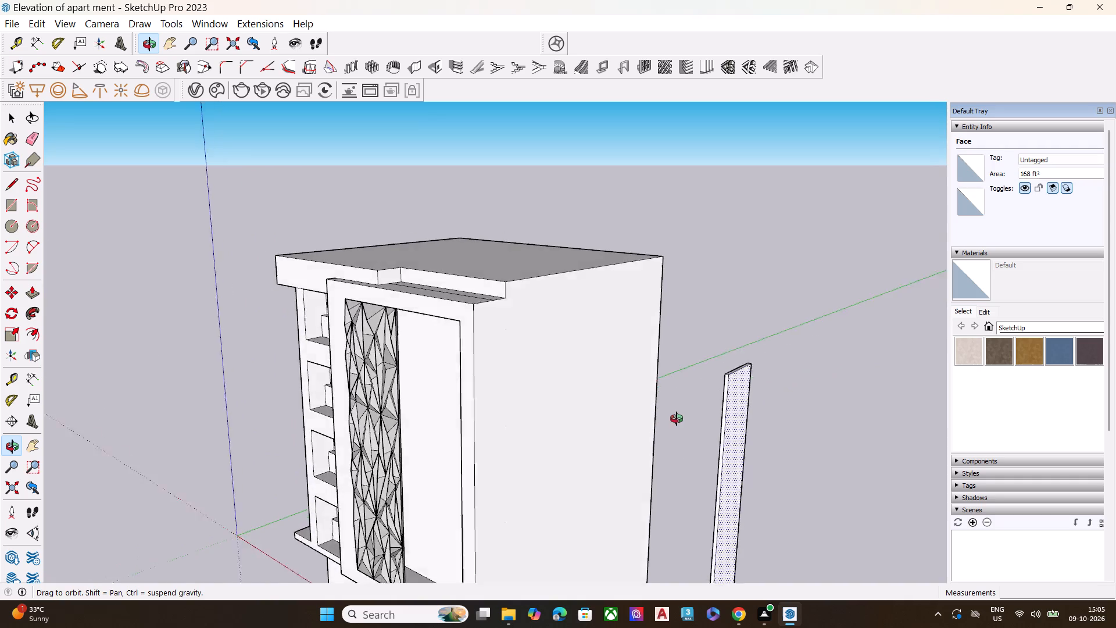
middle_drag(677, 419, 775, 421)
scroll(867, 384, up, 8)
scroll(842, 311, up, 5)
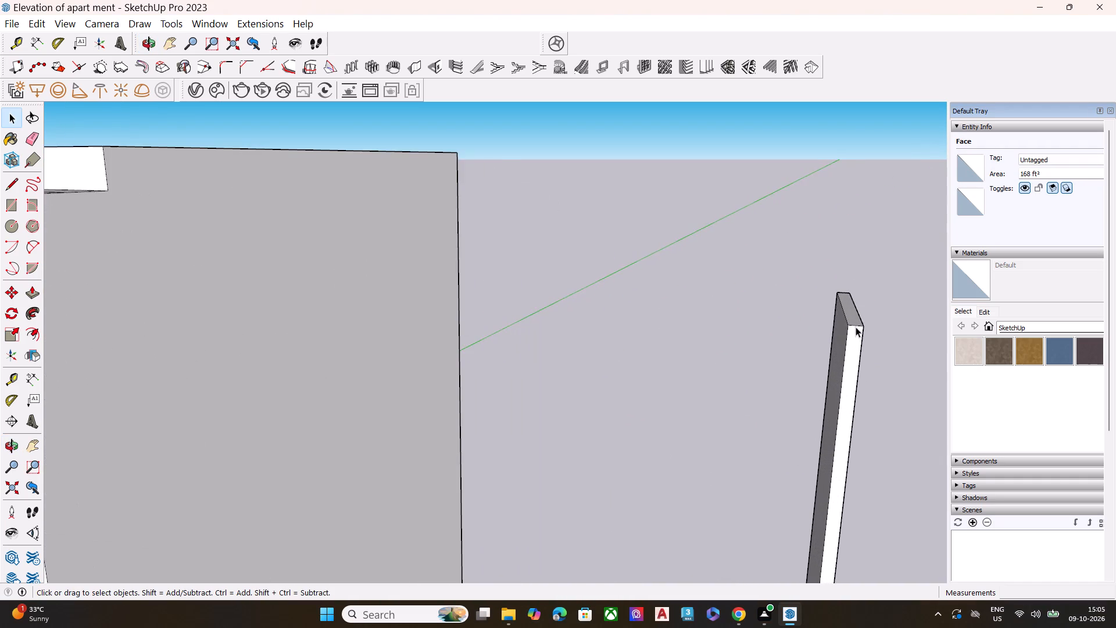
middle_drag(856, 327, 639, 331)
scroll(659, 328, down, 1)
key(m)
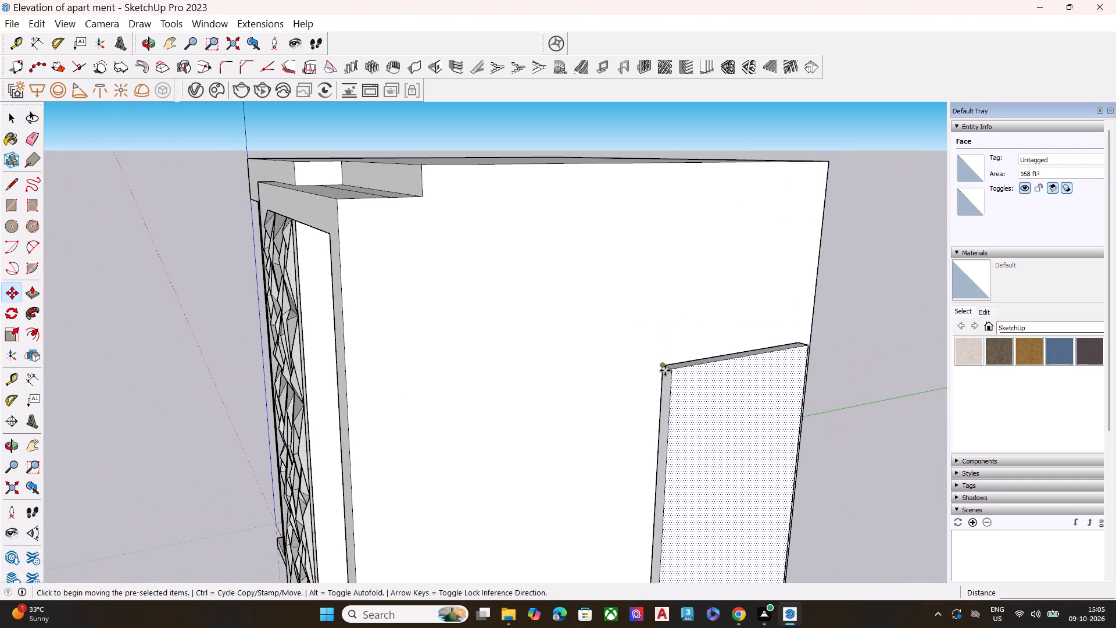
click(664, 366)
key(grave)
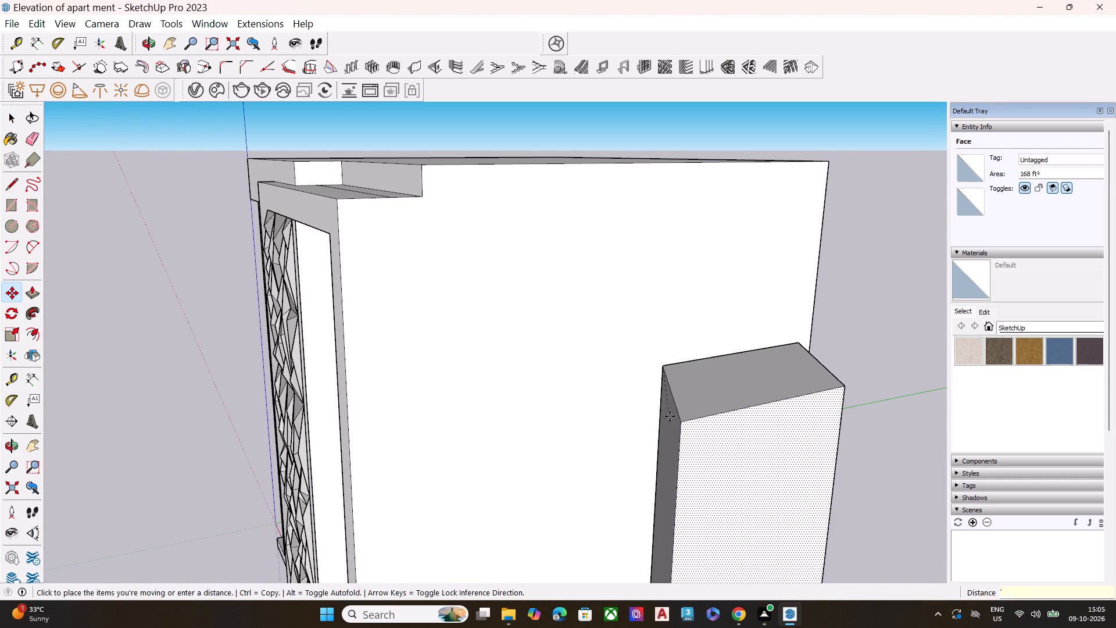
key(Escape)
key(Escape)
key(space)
Delete the stray edge running from the building to the base of the freestanding slab.
middle_drag(716, 379, 739, 383)
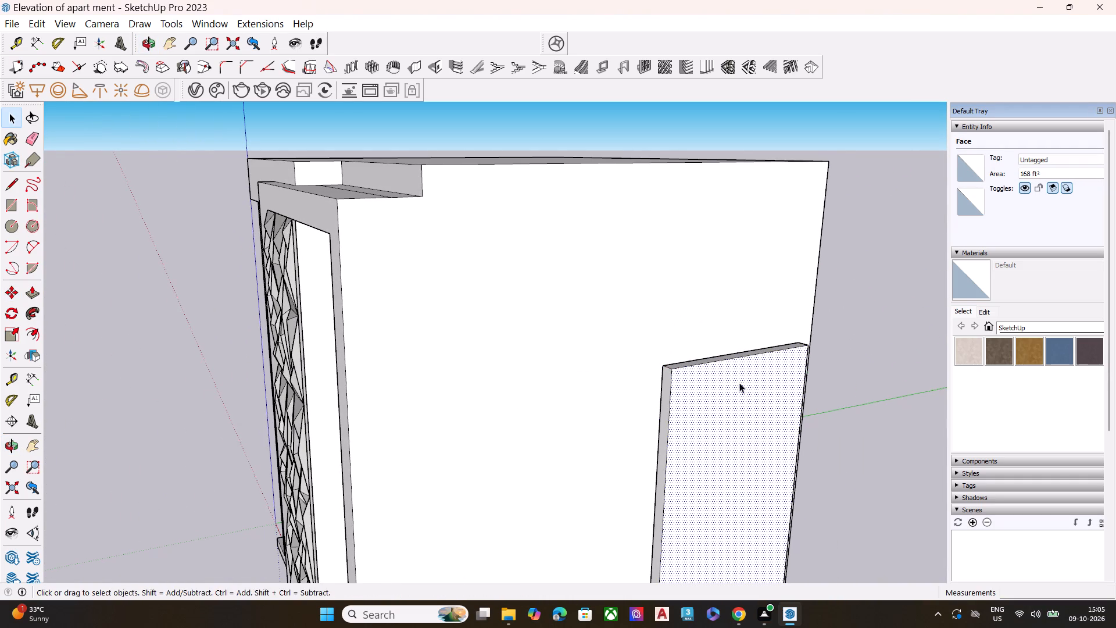
middle_drag(739, 383, 1115, 344)
scroll(555, 357, down, 12)
scroll(532, 311, up, 1)
scroll(532, 311, down, 2)
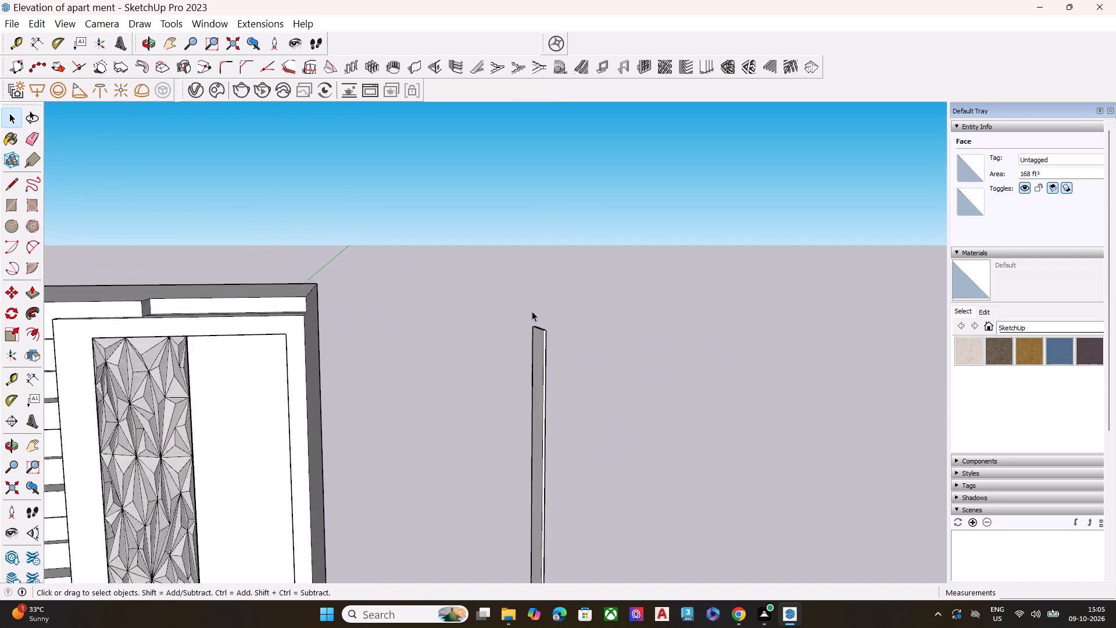
scroll(532, 311, down, 2)
key(w)
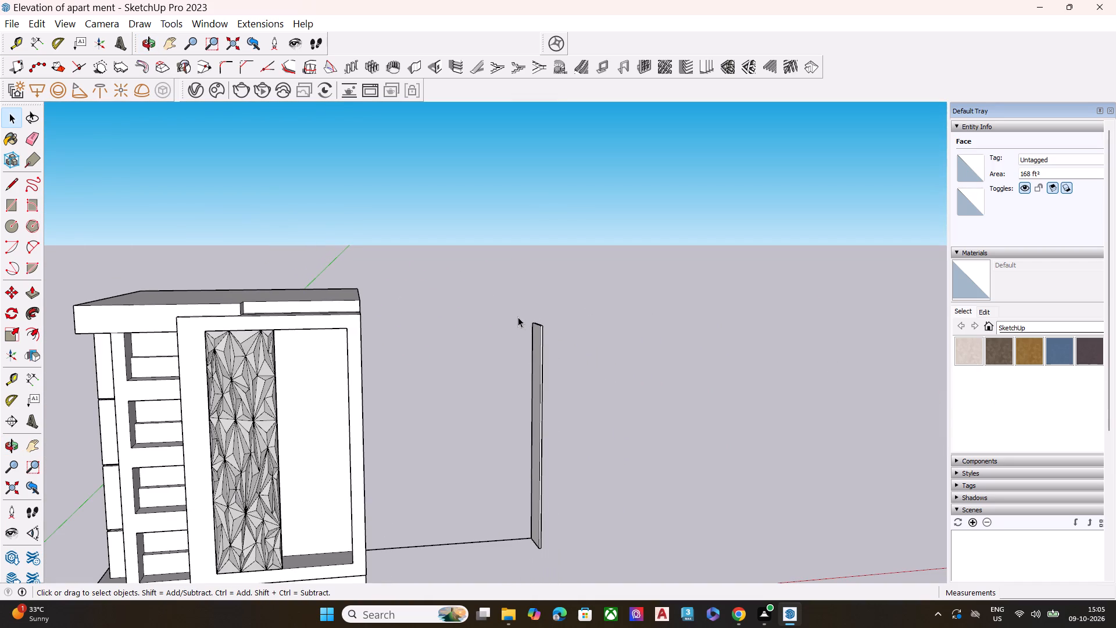
scroll(507, 333, down, 2)
scroll(505, 333, up, 1)
middle_drag(505, 333, 432, 351)
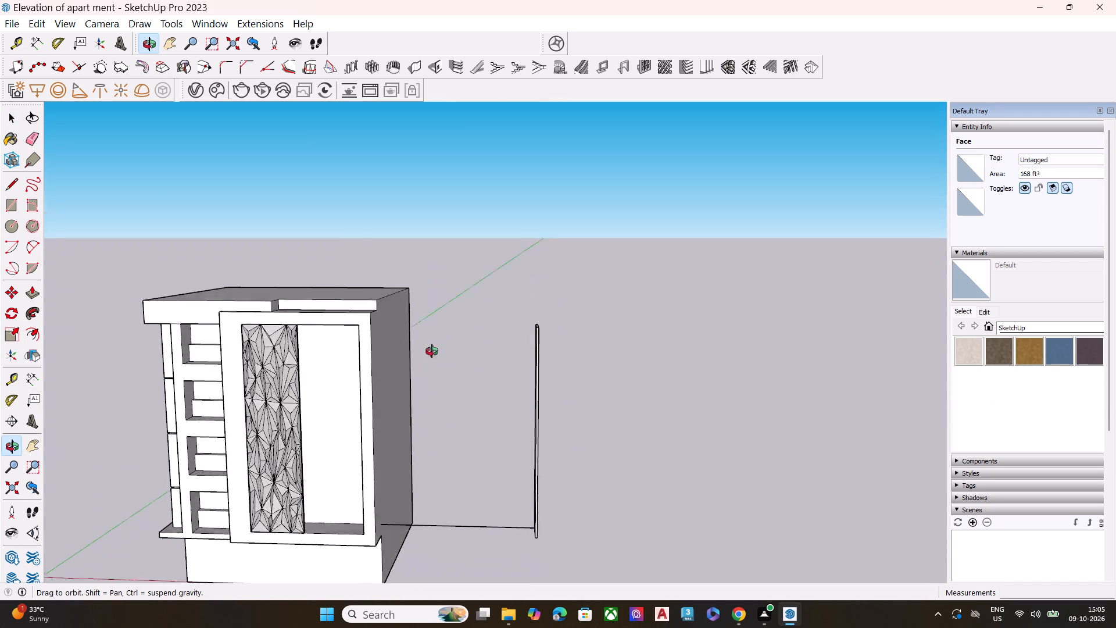
middle_drag(432, 351, 448, 393)
scroll(453, 430, up, 2)
click(467, 517)
click(470, 521)
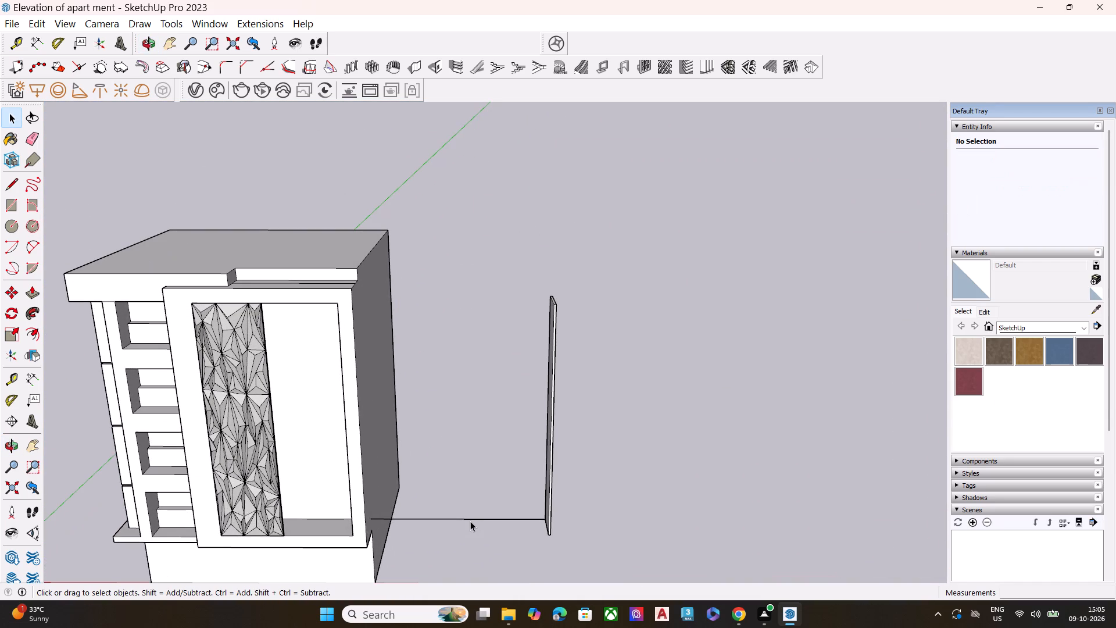
click(473, 519)
drag(498, 545, 467, 502)
key(Delete)
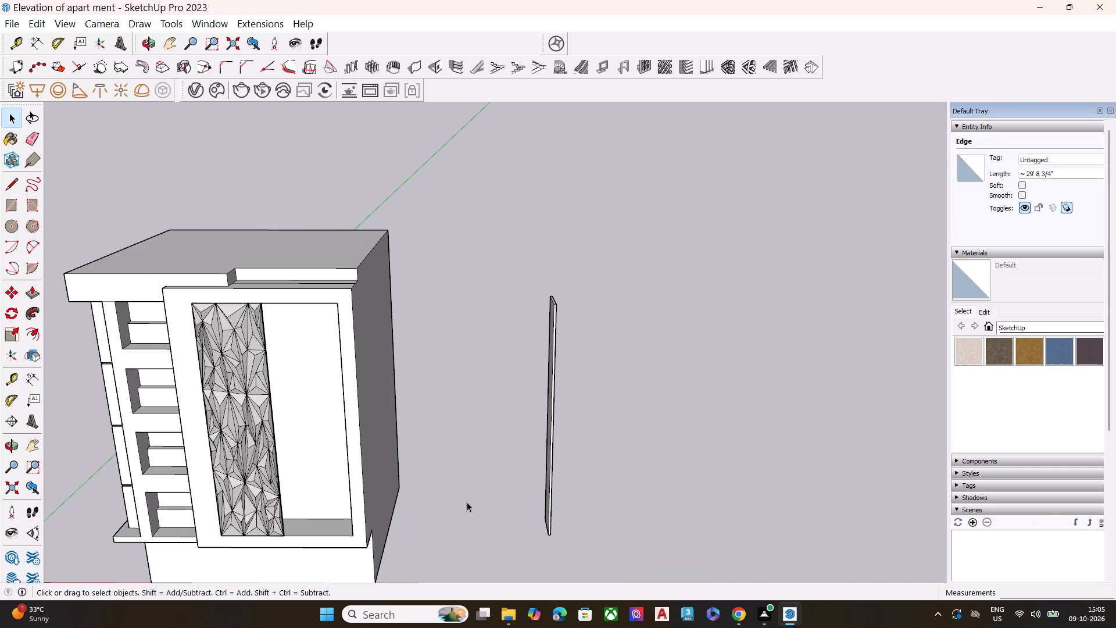
Select the entire freestanding slab and make it a group.
drag(567, 547, 517, 270)
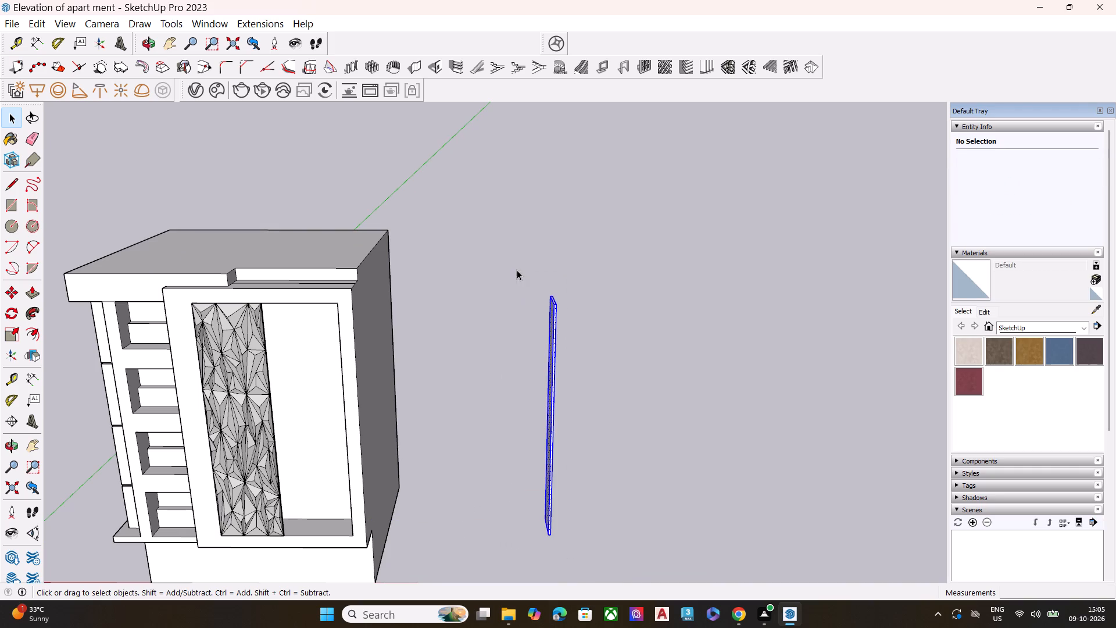
right_click(555, 323)
click(598, 441)
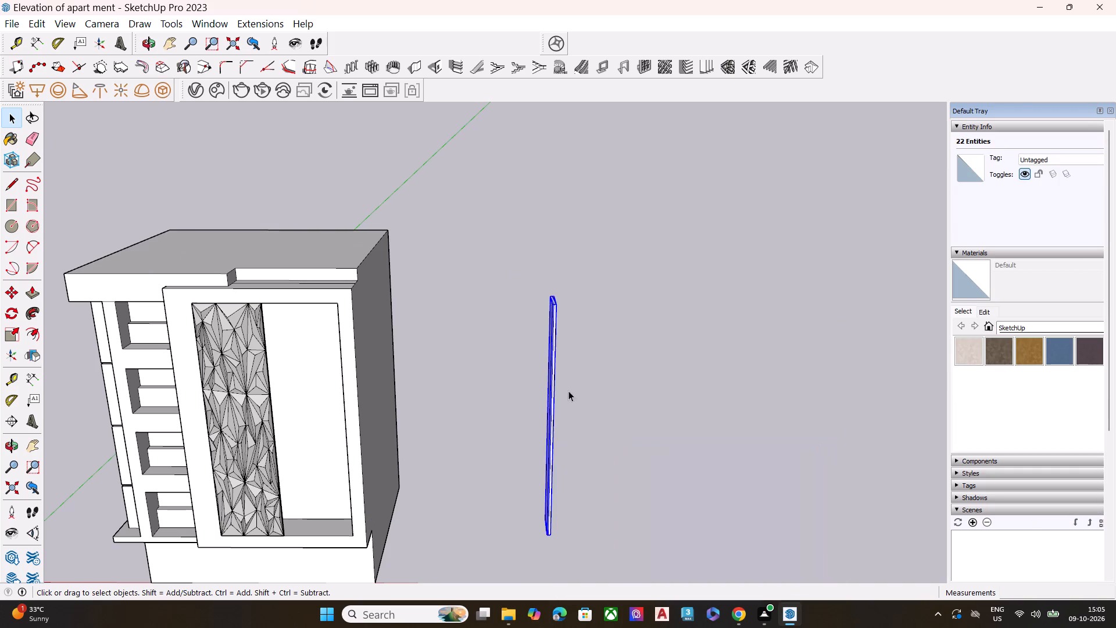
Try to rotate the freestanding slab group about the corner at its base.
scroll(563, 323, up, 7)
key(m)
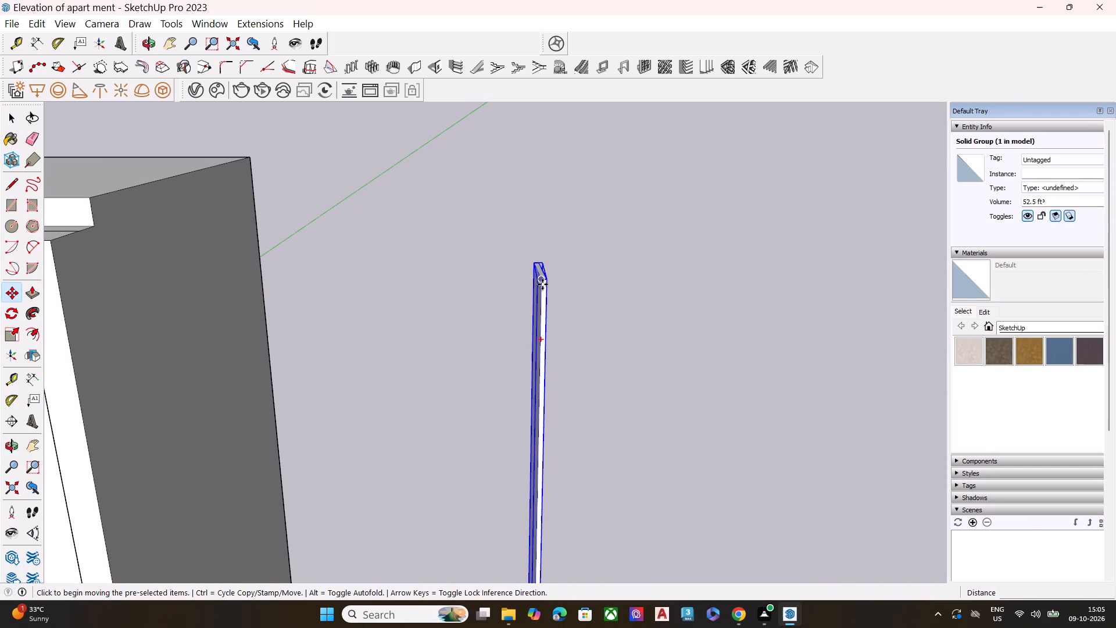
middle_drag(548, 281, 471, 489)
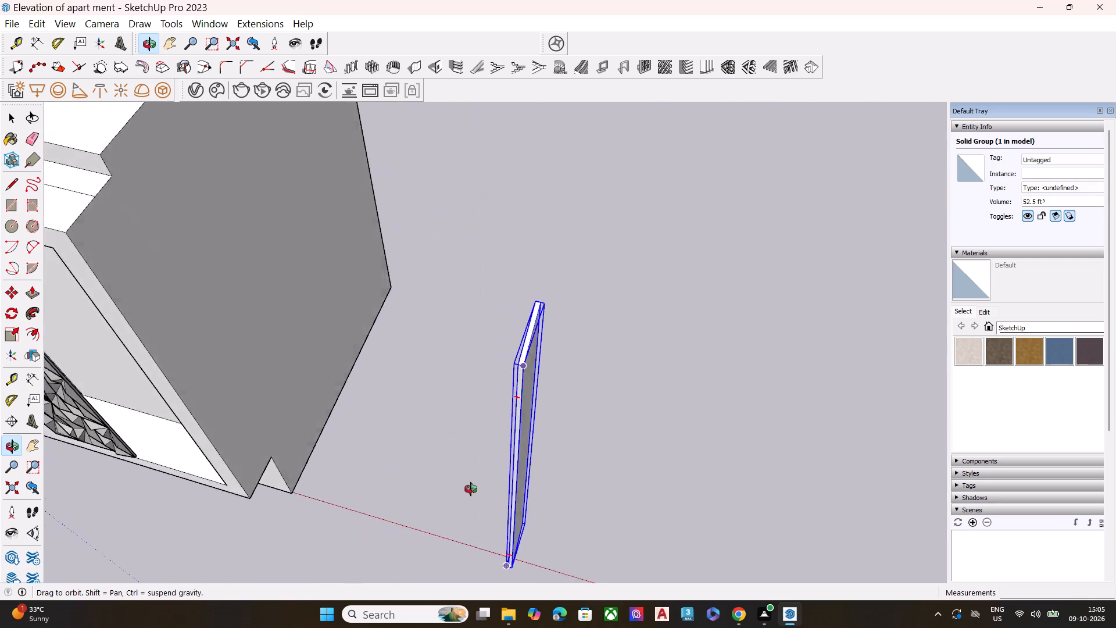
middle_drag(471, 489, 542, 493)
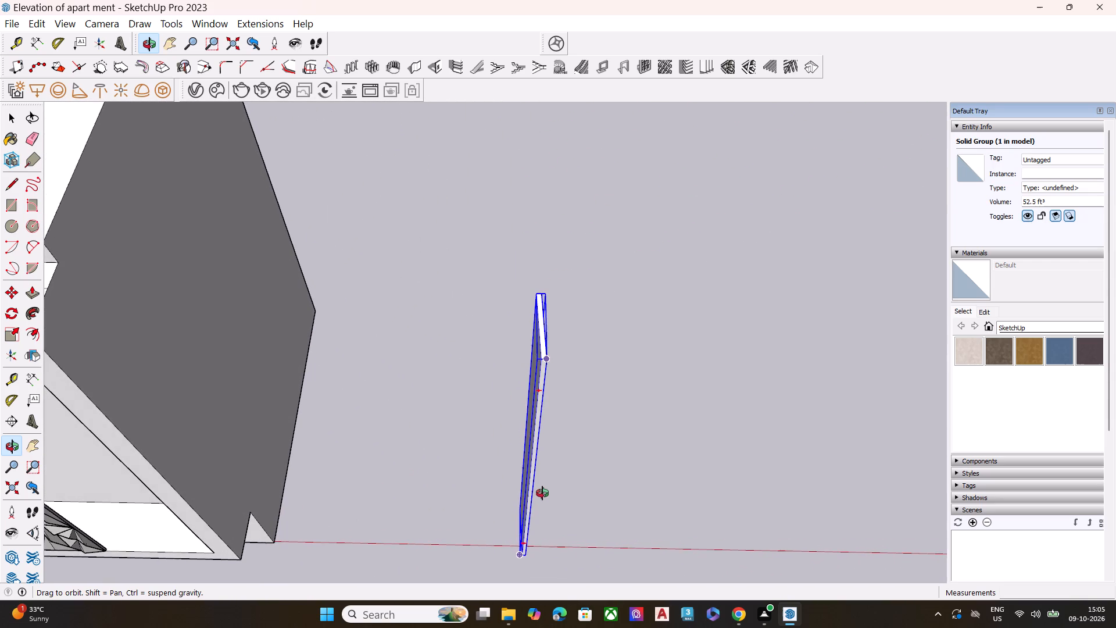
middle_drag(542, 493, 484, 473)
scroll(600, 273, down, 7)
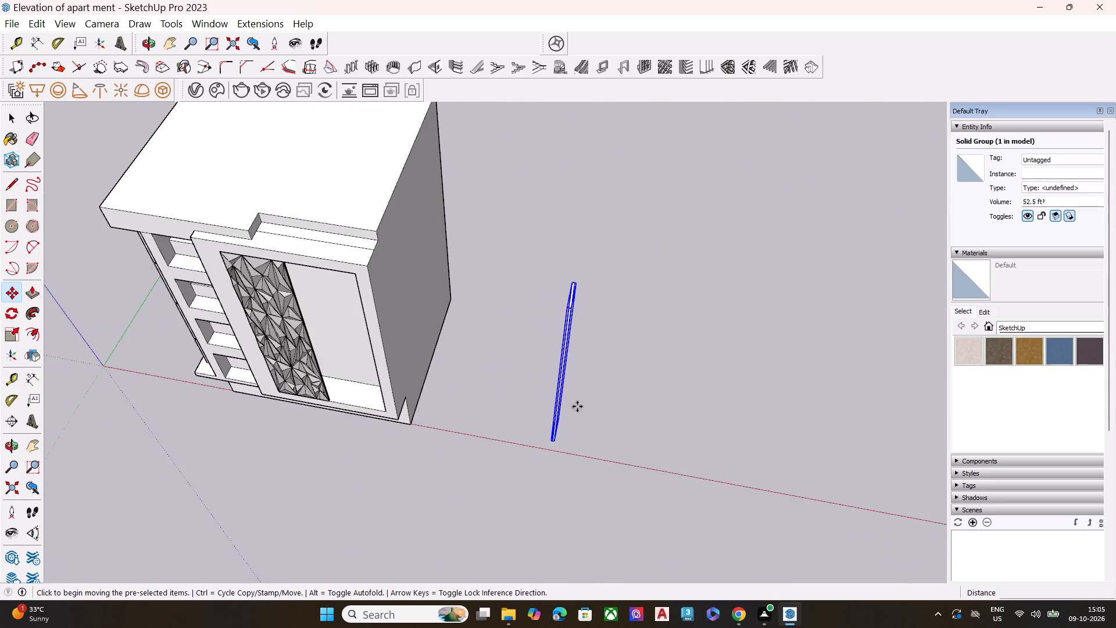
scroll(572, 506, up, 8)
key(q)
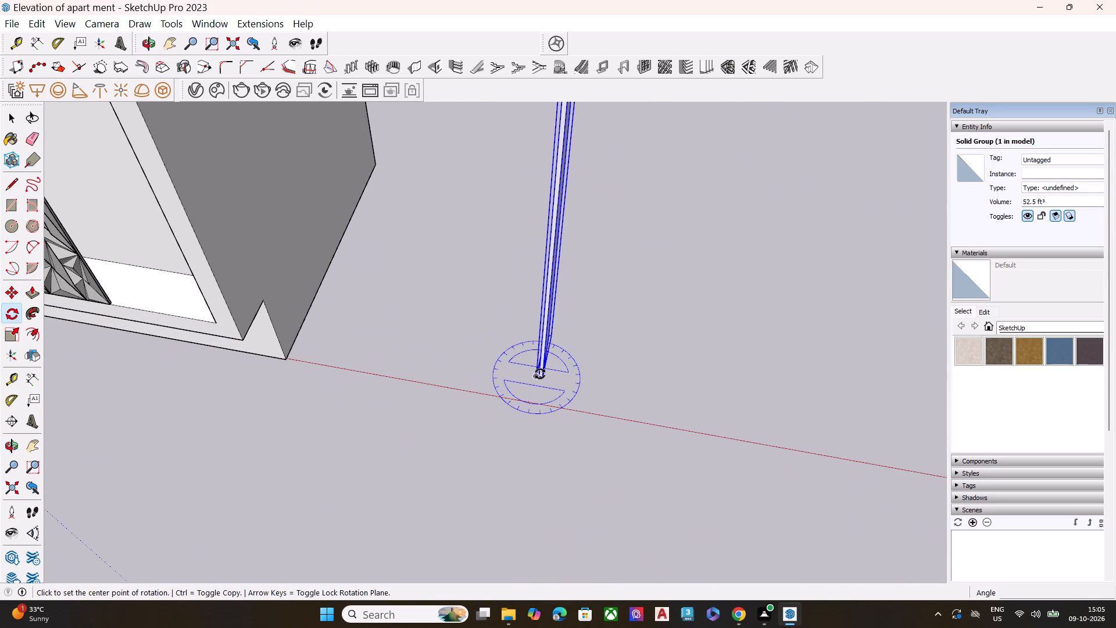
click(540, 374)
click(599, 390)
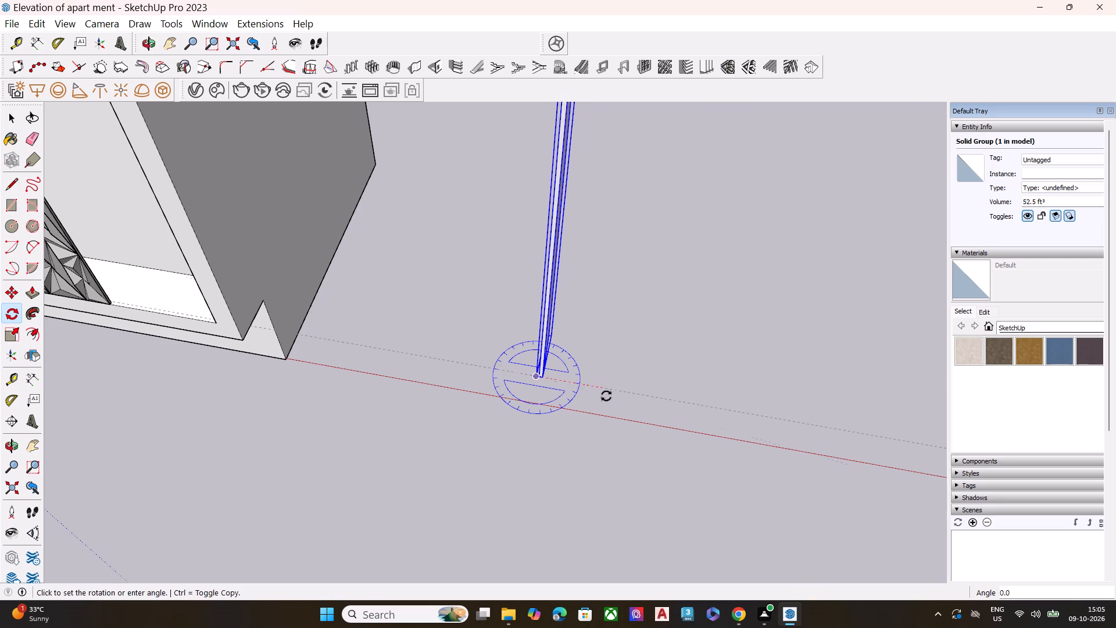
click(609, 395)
Delete the freestanding slab group standing beside the building.
middle_drag(567, 336, 495, 336)
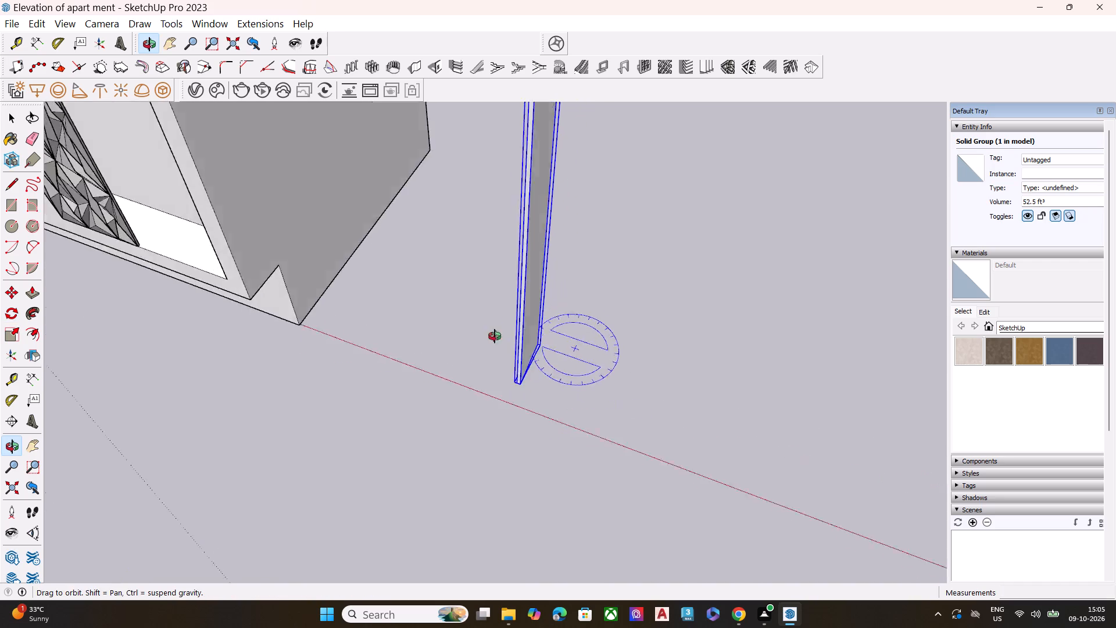
middle_drag(495, 336, 314, 303)
scroll(453, 370, down, 9)
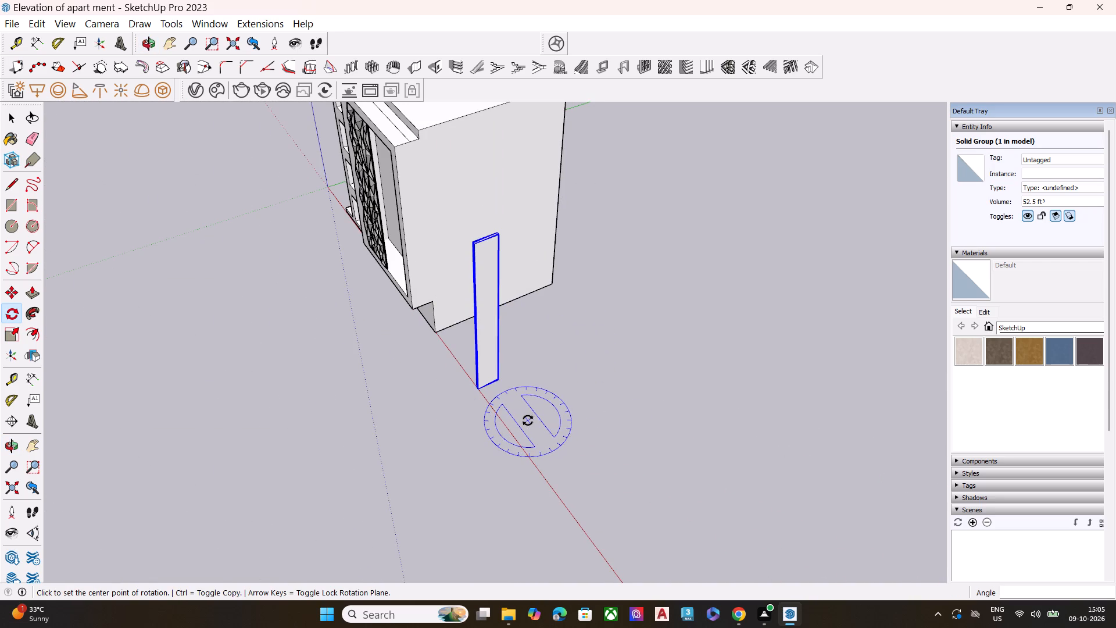
key(Delete)
key(space)
Draw a vertical rectangle about 36' 10 1/4" by 4' 11 1/4" from the patterned panel's upper inner corner to the recess's rear floor edge.
middle_drag(332, 397, 439, 284)
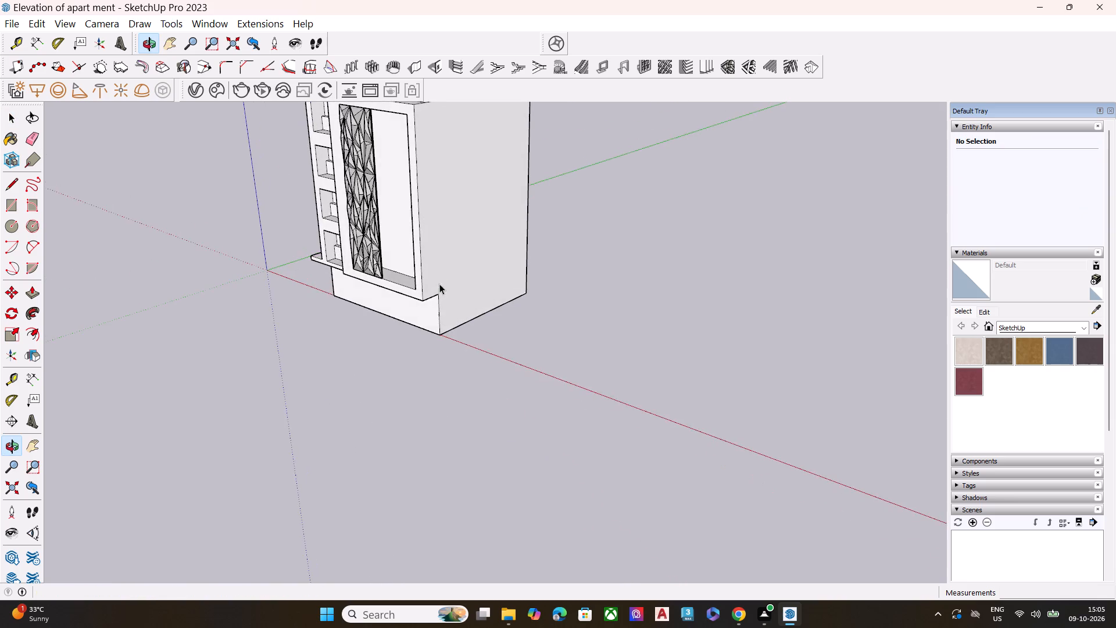
scroll(500, 437, down, 7)
scroll(388, 202, up, 10)
scroll(480, 419, up, 1)
middle_drag(480, 419, 439, 234)
scroll(426, 280, up, 5)
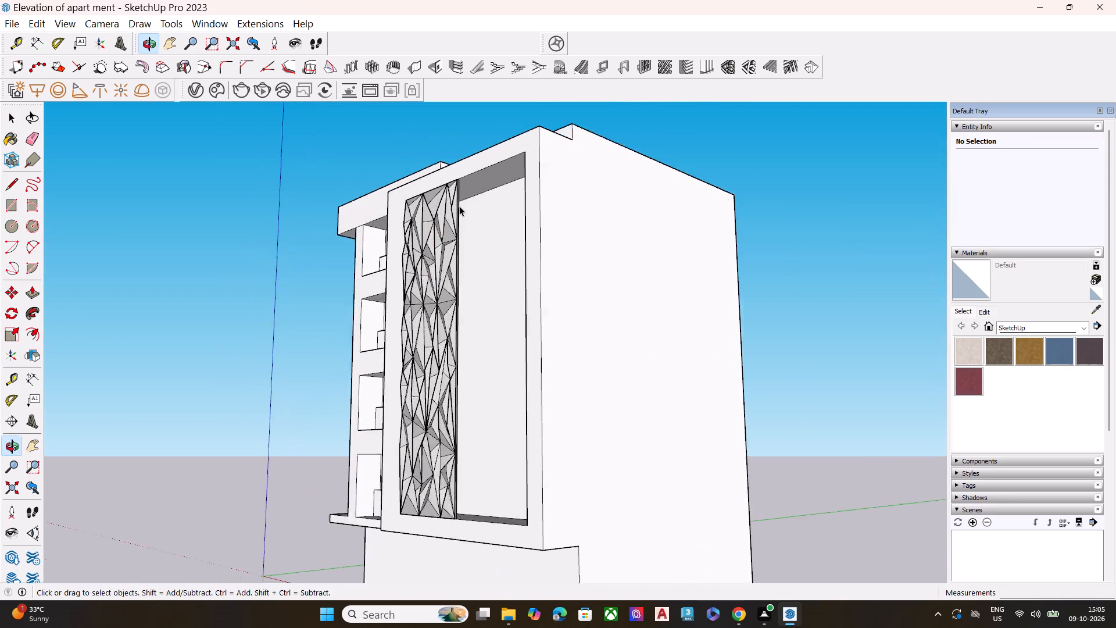
scroll(459, 206, up, 2)
key(r)
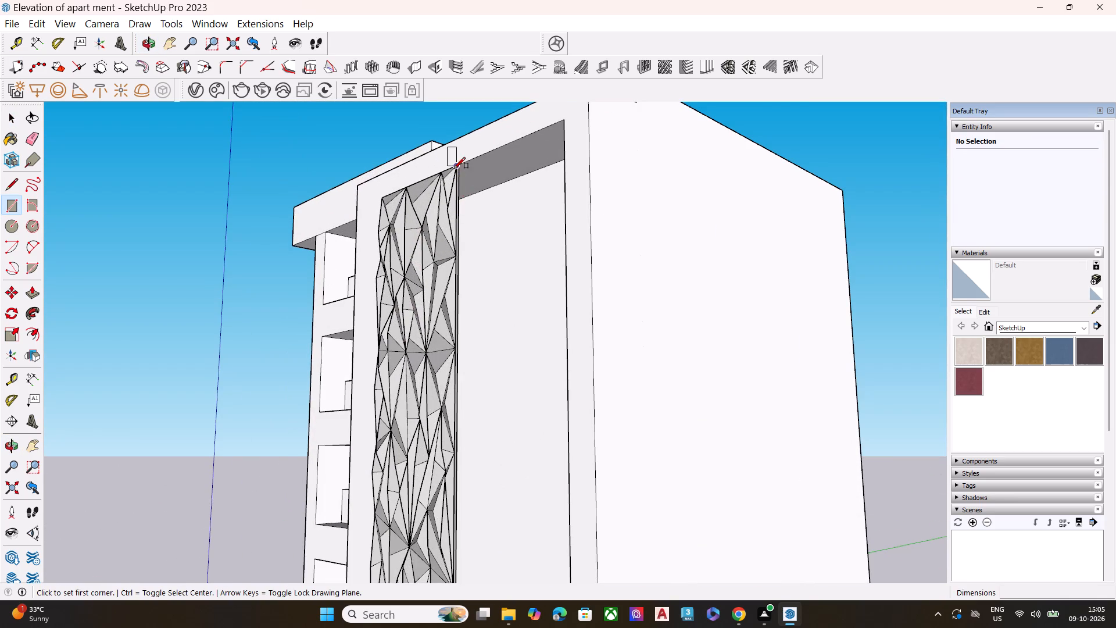
scroll(460, 167, up, 10)
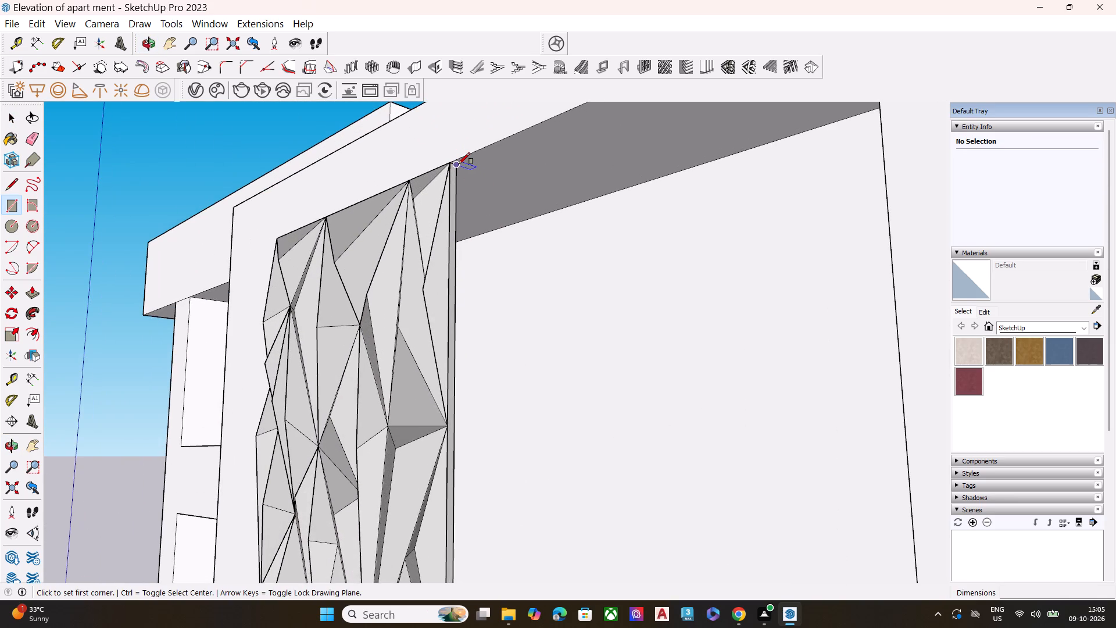
click(452, 162)
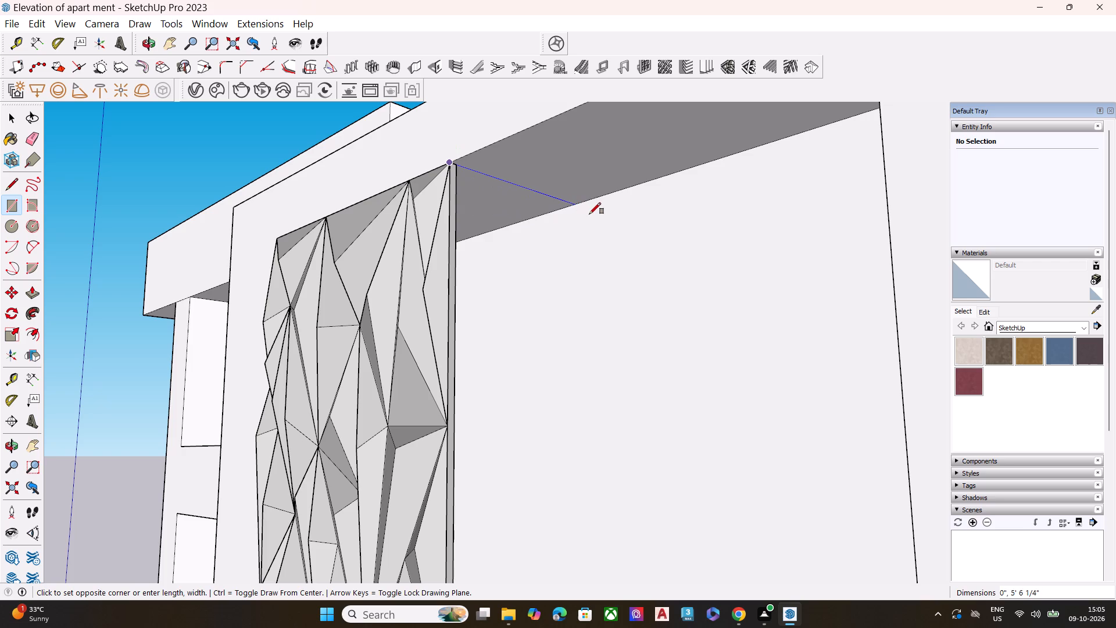
click(580, 203)
scroll(580, 274, down, 5)
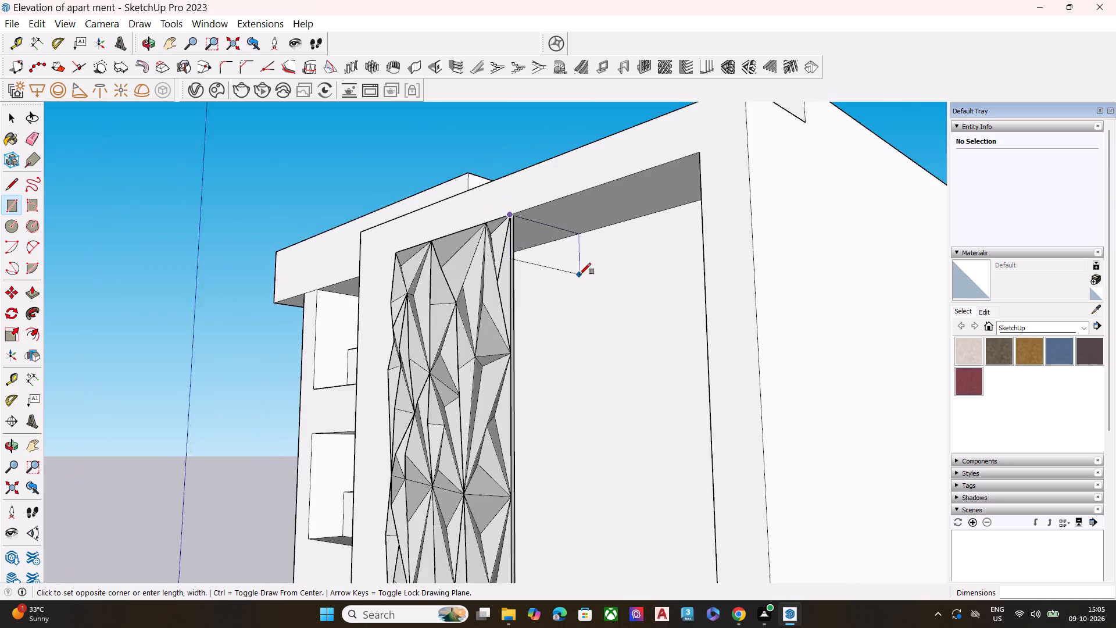
scroll(580, 274, down, 2)
scroll(590, 465, down, 6)
scroll(587, 379, down, 2)
scroll(587, 379, up, 3)
scroll(587, 379, down, 1)
scroll(587, 379, up, 1)
scroll(587, 379, down, 5)
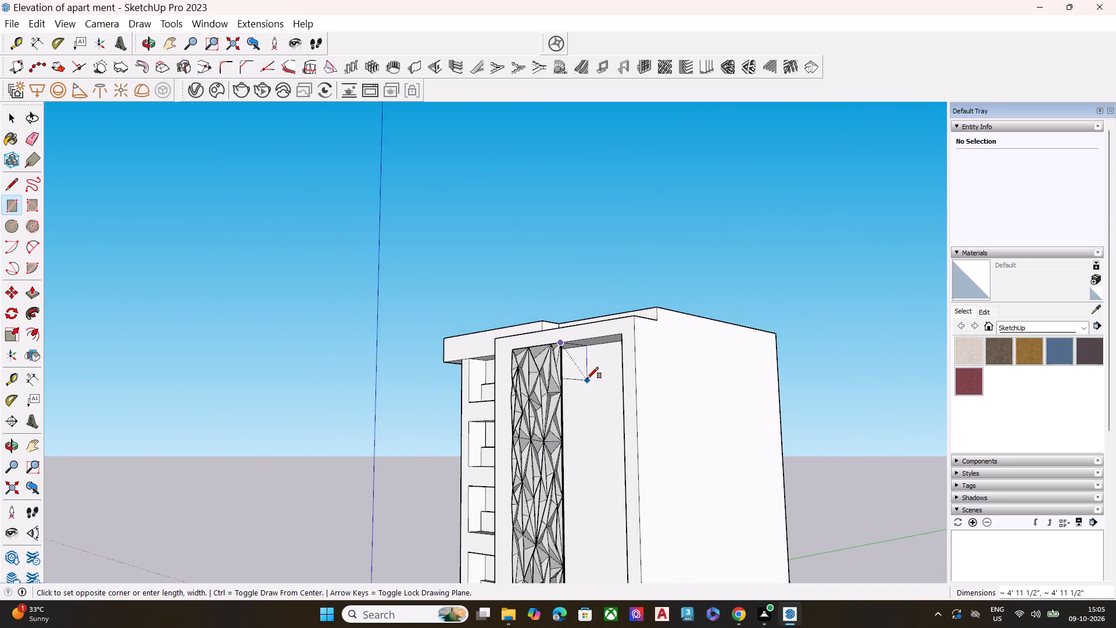
scroll(587, 379, down, 9)
scroll(597, 459, up, 10)
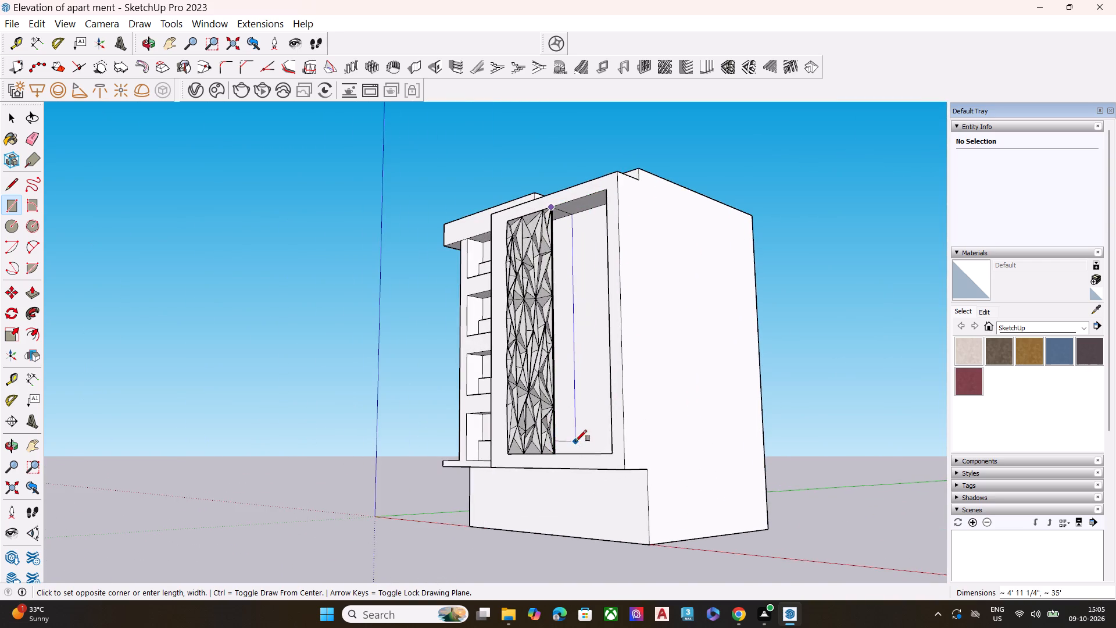
middle_drag(575, 443, 568, 511)
scroll(568, 511, up, 13)
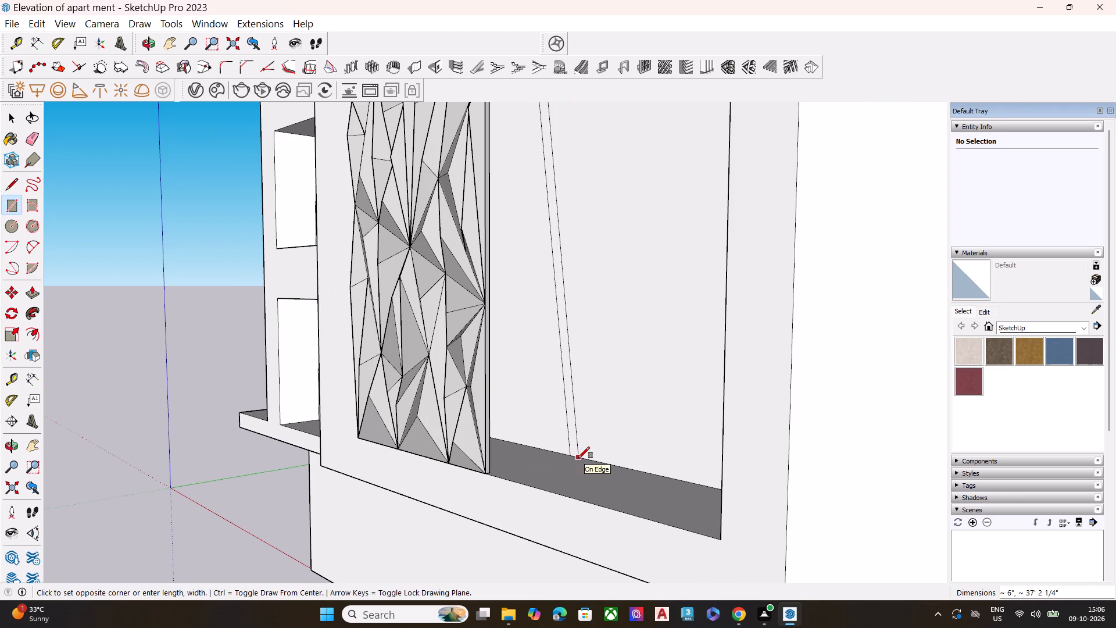
click(571, 458)
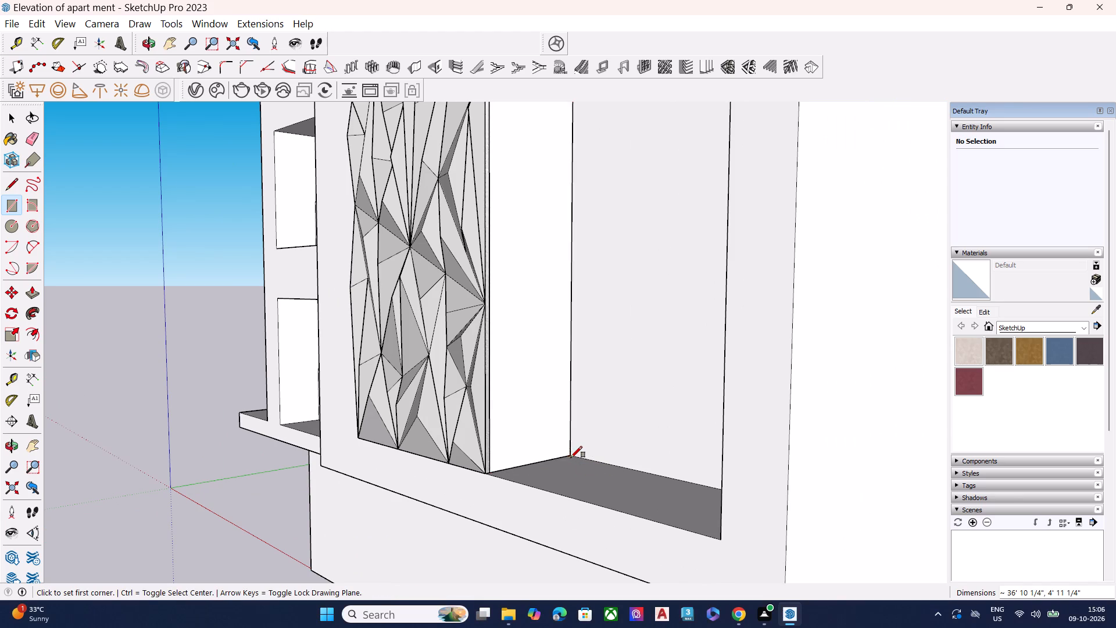
Push/pull the new vertical face beside the patterned panel about 3 1/2" into the open recess.
scroll(552, 460, down, 3)
scroll(552, 465, up, 1)
scroll(552, 465, down, 4)
key(space)
middle_drag(487, 401, 564, 492)
key(space)
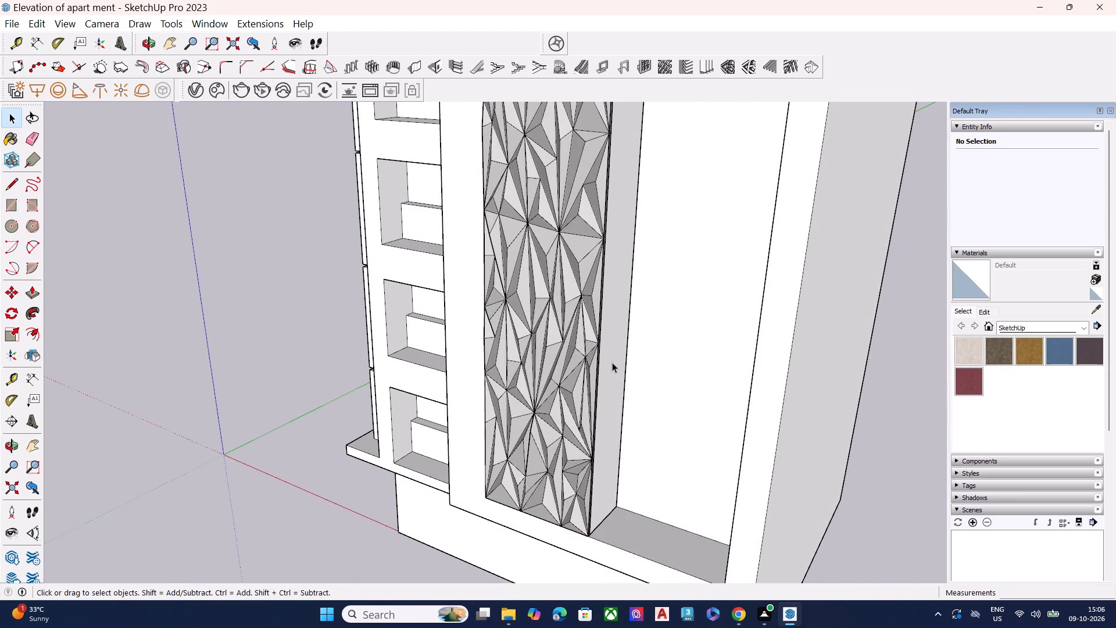
click(612, 362)
key(p)
click(612, 362)
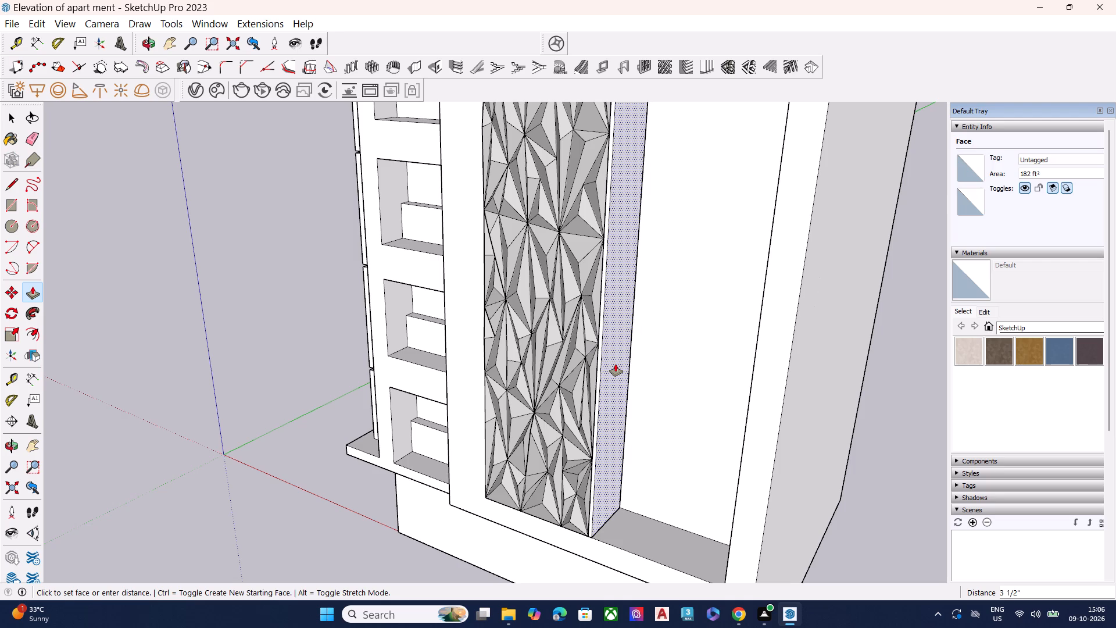
click(616, 364)
key(space)
Clear the selection and save the model.
scroll(560, 377, down, 8)
key(space)
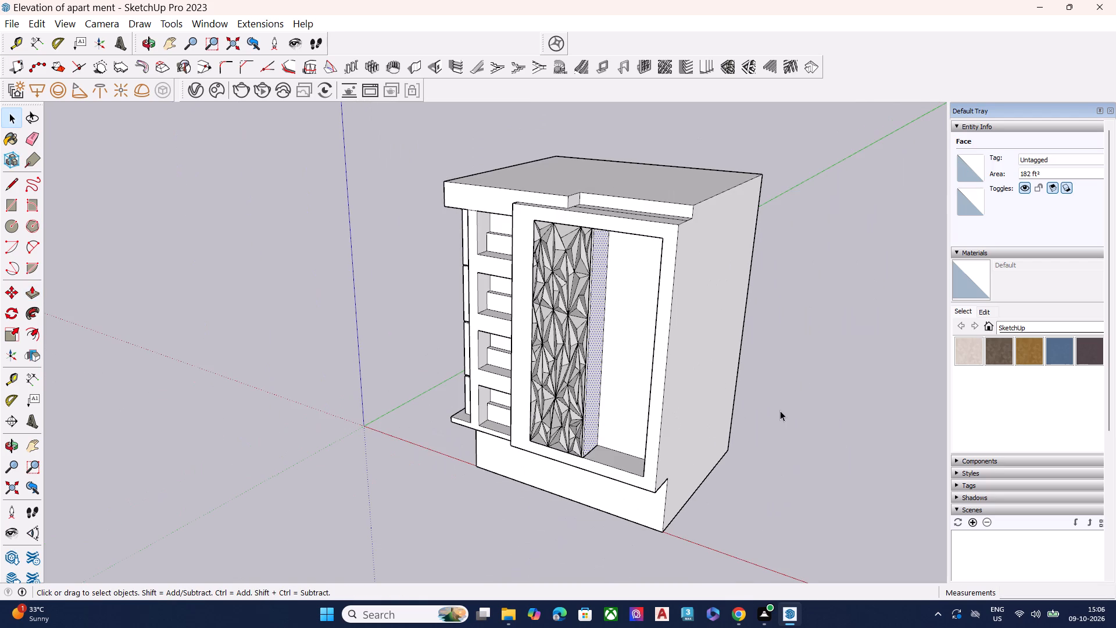
click(780, 411)
middle_drag(658, 391, 783, 354)
key(ctrl+s)
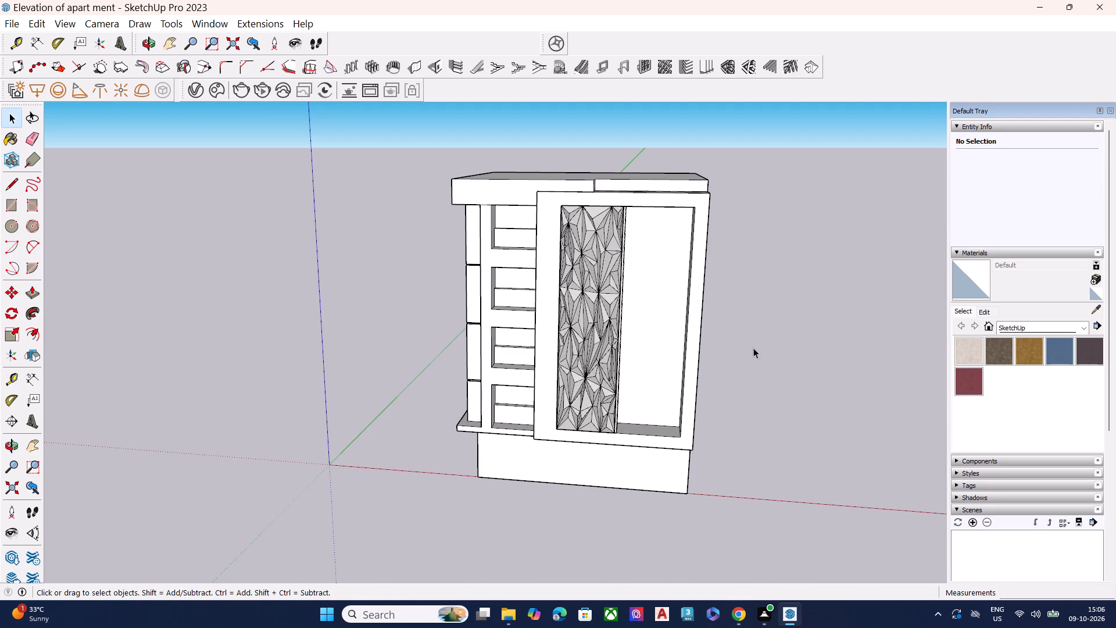
Push/pull the building's plain side face outward to thicken the frame beside the open recess.
scroll(729, 322, up, 2)
middle_drag(714, 325, 577, 341)
click(660, 331)
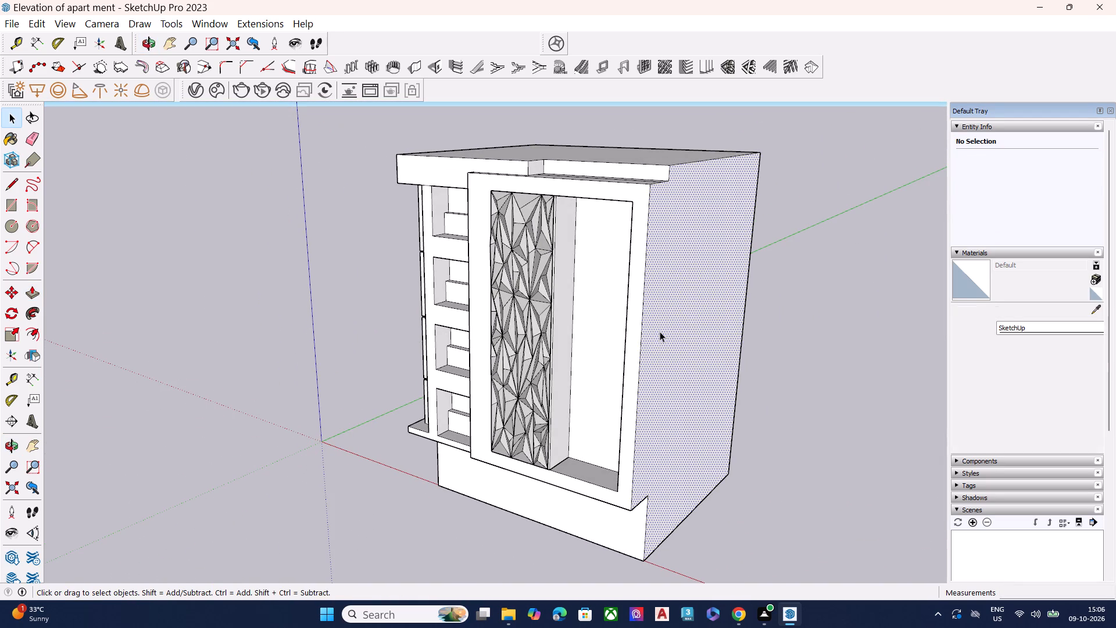
key(p)
click(675, 330)
click(707, 340)
key(space)
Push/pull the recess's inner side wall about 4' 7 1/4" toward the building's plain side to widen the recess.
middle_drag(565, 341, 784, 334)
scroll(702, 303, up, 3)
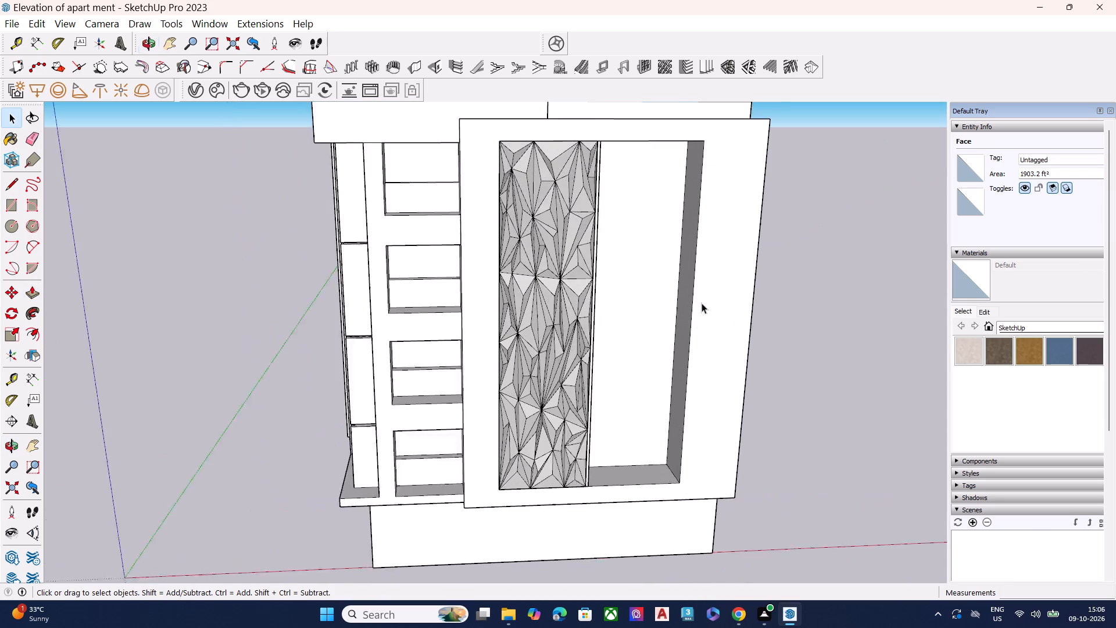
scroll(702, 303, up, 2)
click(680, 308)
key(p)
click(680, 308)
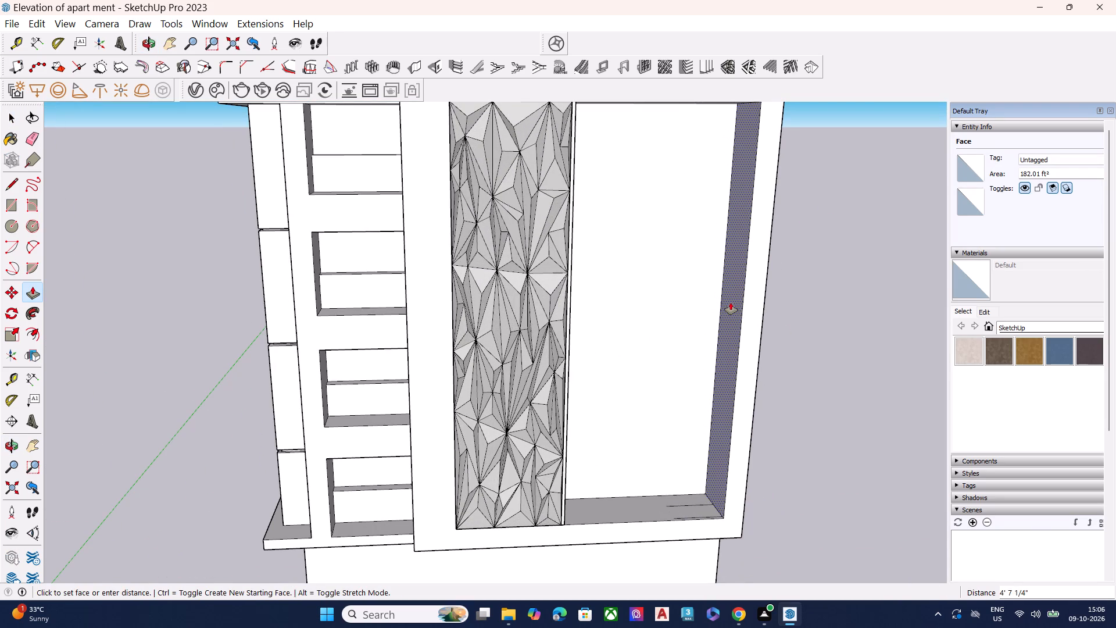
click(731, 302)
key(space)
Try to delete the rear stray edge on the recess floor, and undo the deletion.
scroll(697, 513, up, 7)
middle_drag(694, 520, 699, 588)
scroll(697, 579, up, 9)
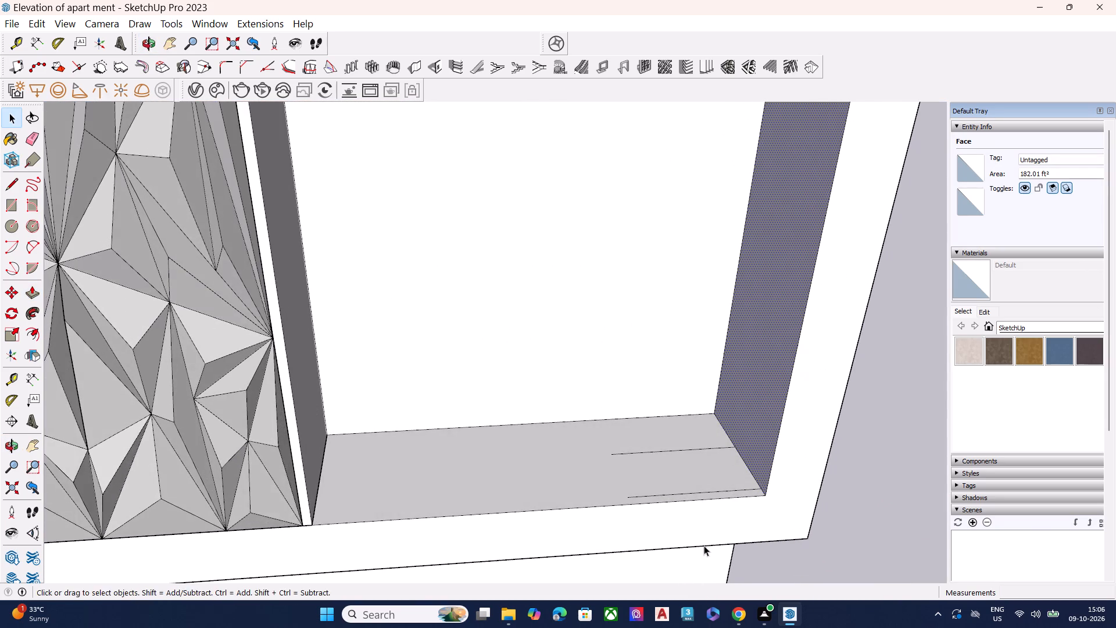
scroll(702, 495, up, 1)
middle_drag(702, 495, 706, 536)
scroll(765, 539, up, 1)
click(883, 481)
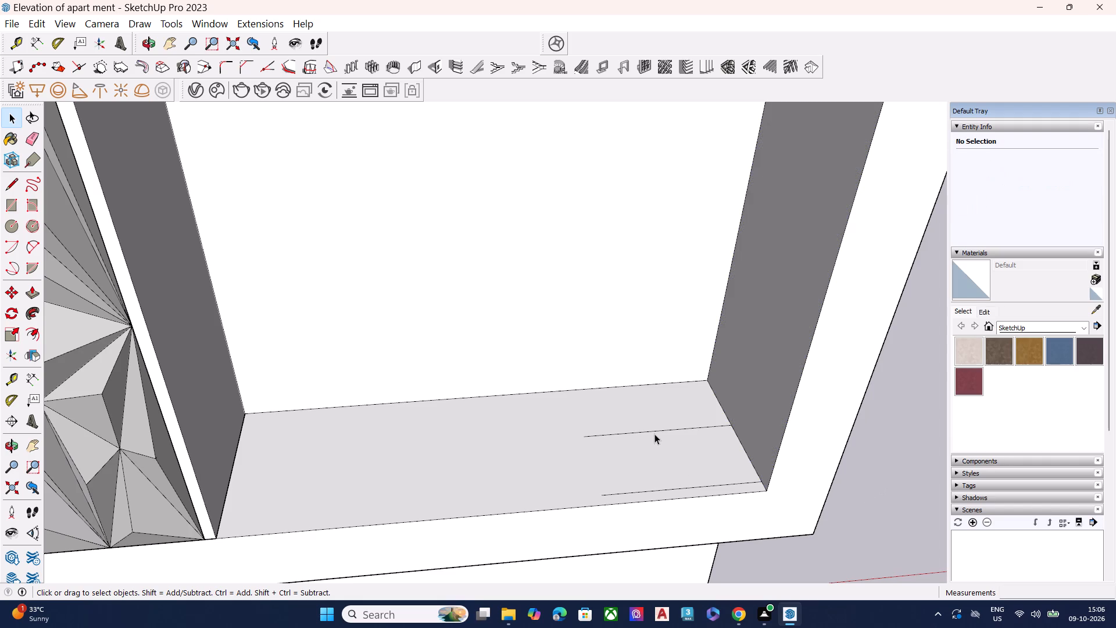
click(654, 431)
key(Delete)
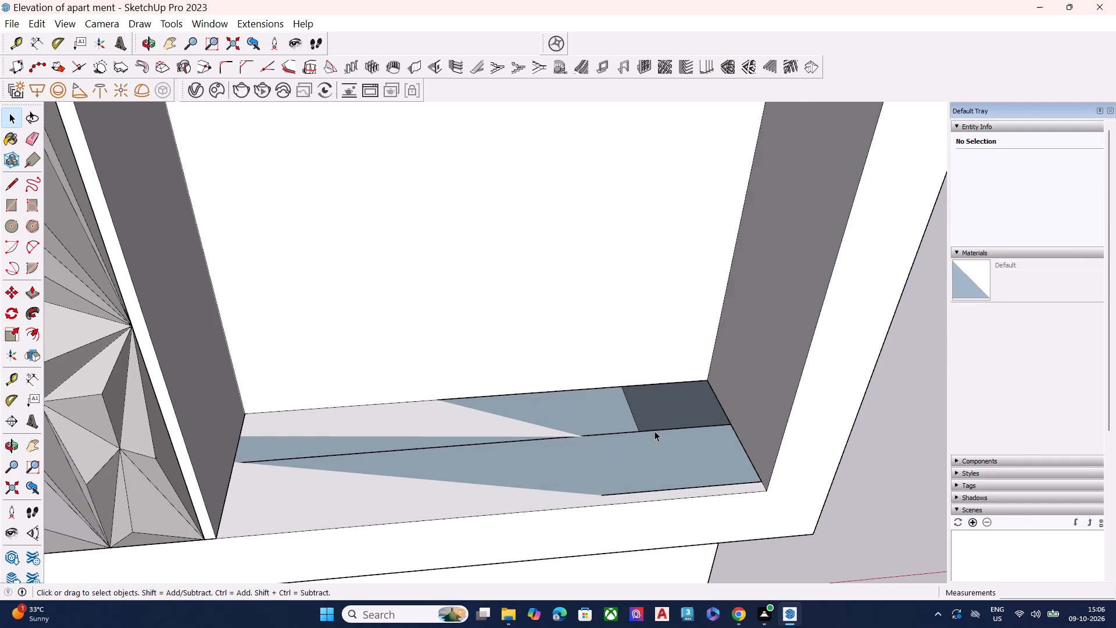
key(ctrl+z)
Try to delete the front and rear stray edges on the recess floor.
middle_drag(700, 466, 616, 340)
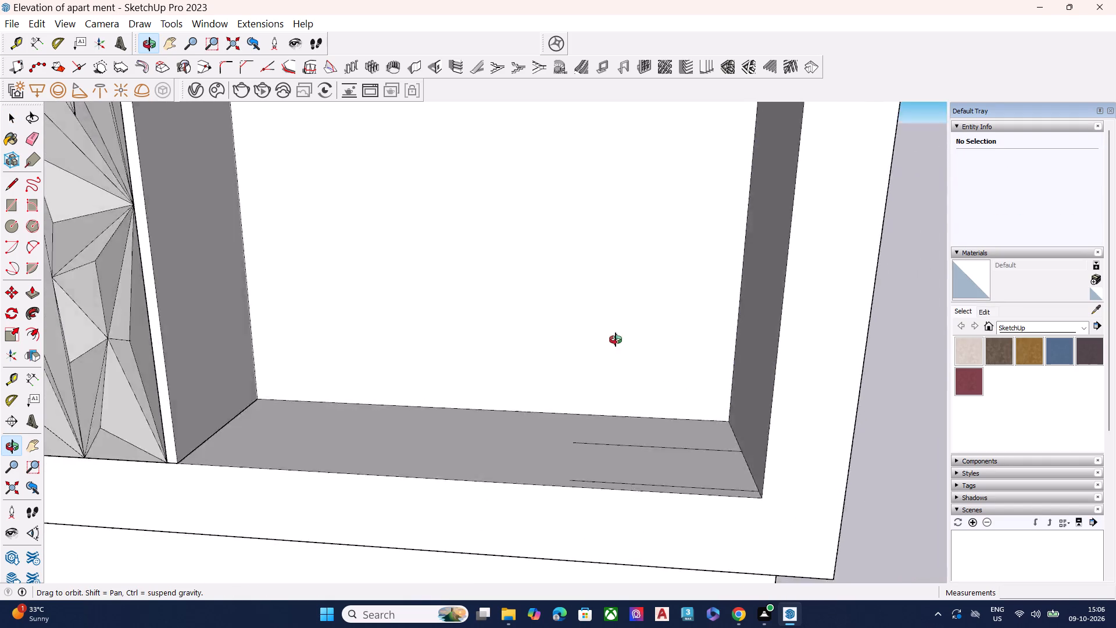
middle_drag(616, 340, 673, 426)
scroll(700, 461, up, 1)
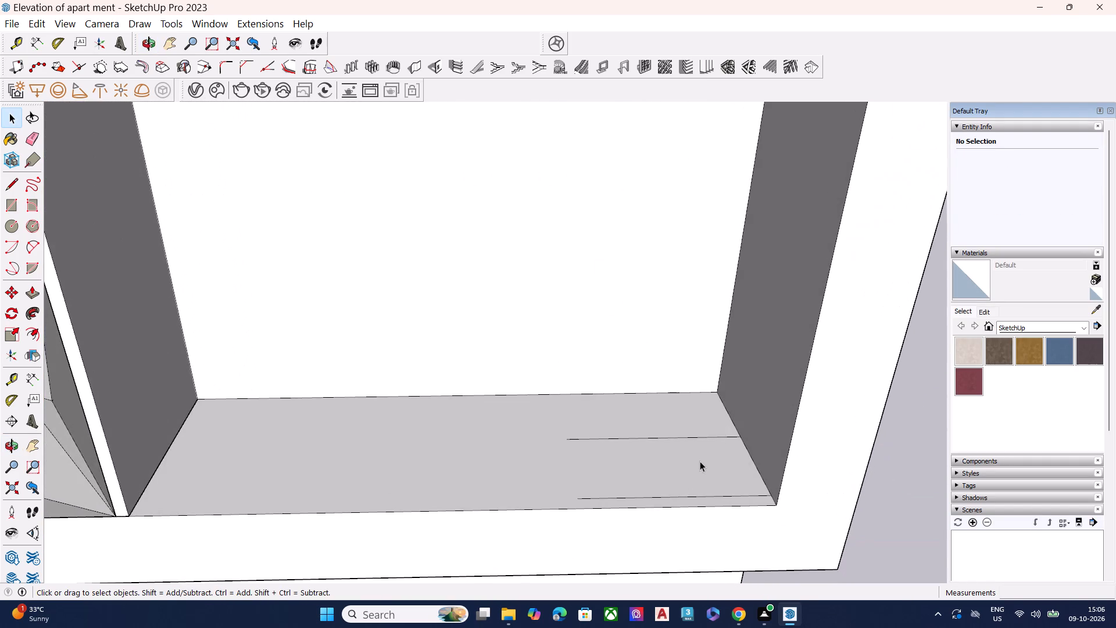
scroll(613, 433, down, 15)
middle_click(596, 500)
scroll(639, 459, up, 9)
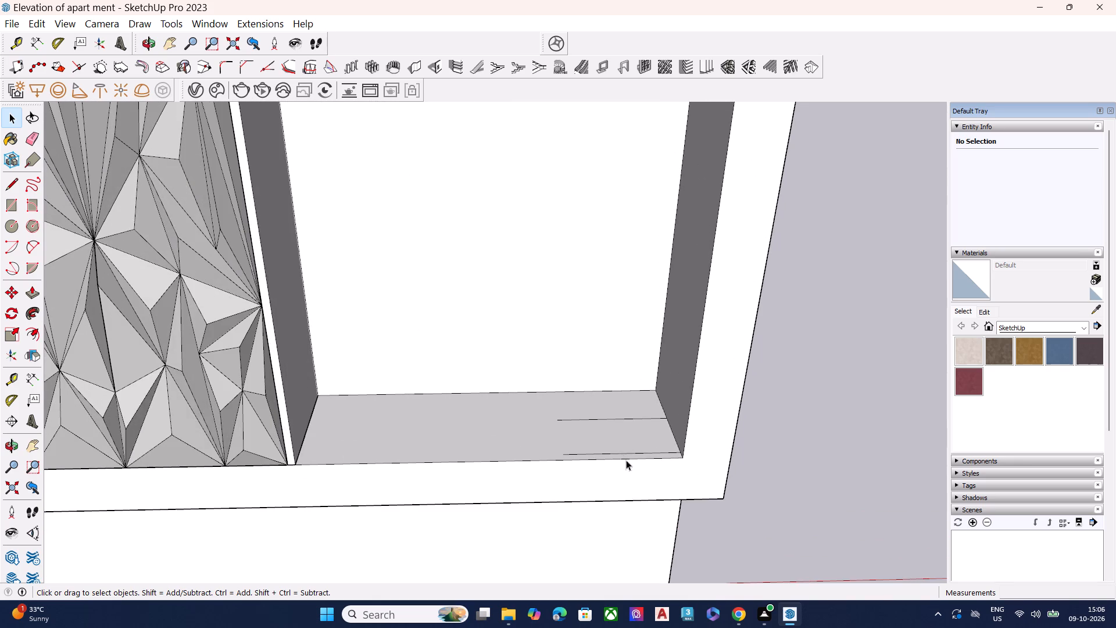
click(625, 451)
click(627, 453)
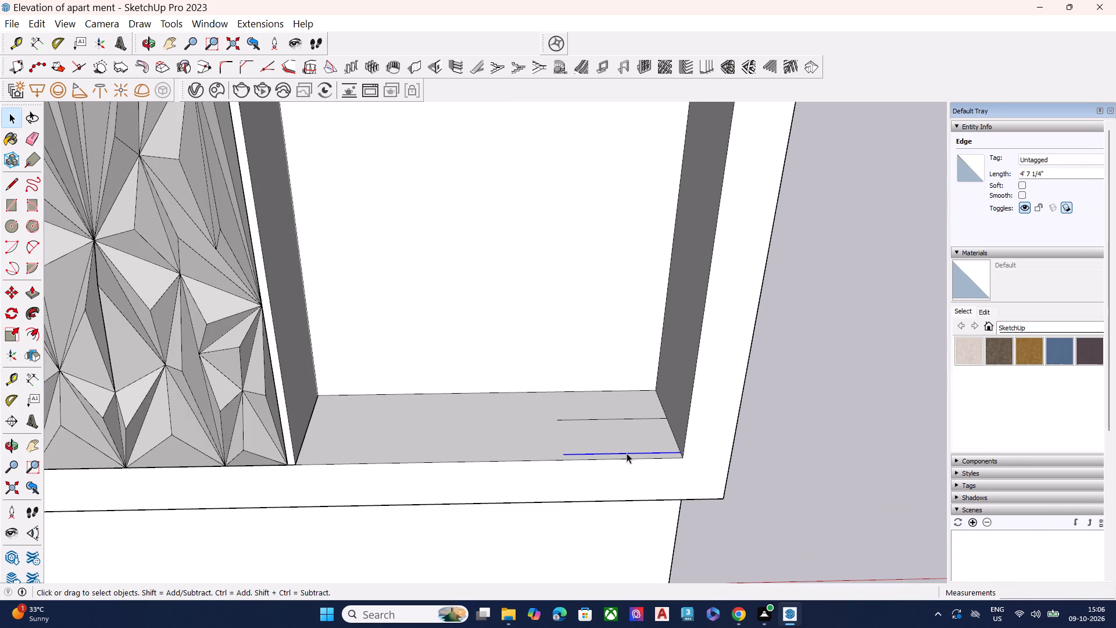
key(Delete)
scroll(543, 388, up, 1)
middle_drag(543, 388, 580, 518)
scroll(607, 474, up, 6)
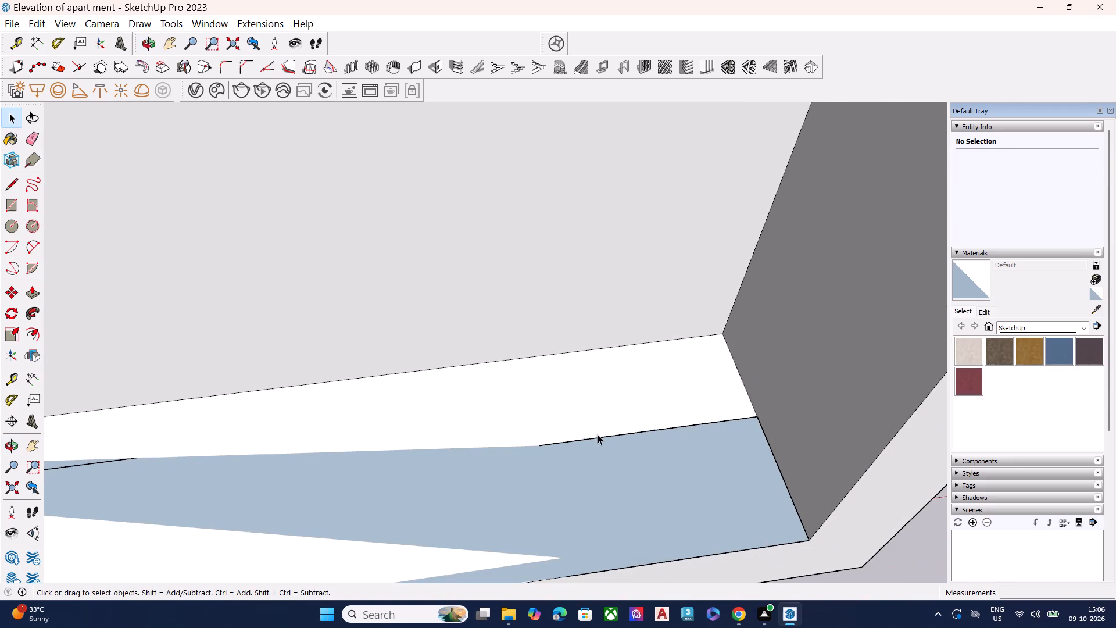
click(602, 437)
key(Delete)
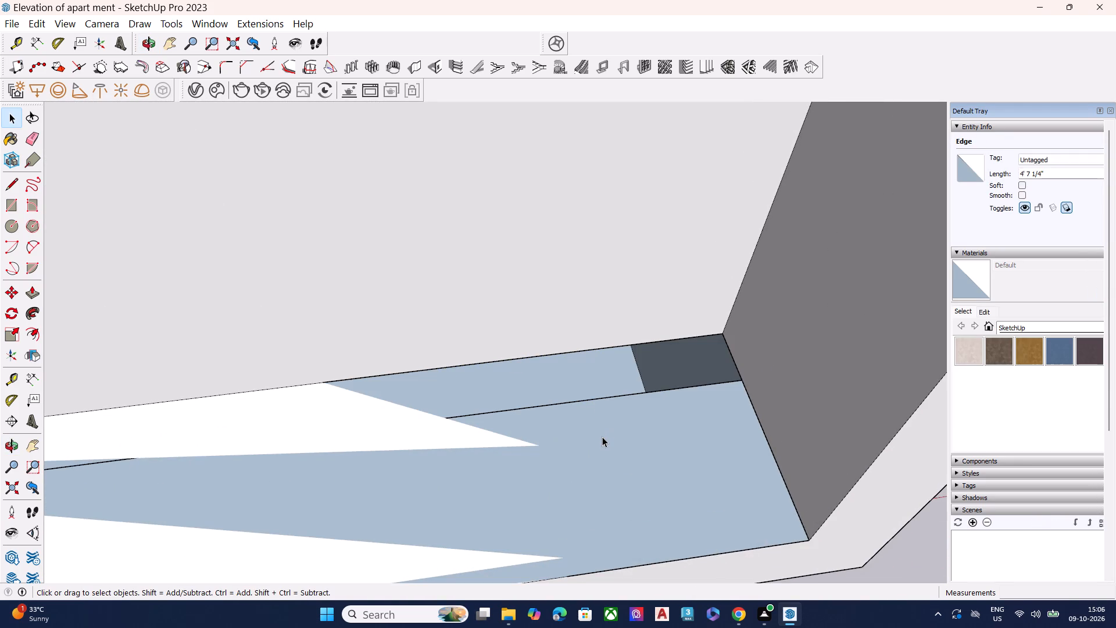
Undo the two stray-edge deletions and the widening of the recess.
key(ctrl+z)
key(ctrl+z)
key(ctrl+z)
Save the model with the thickened side frame.
scroll(506, 415, down, 9)
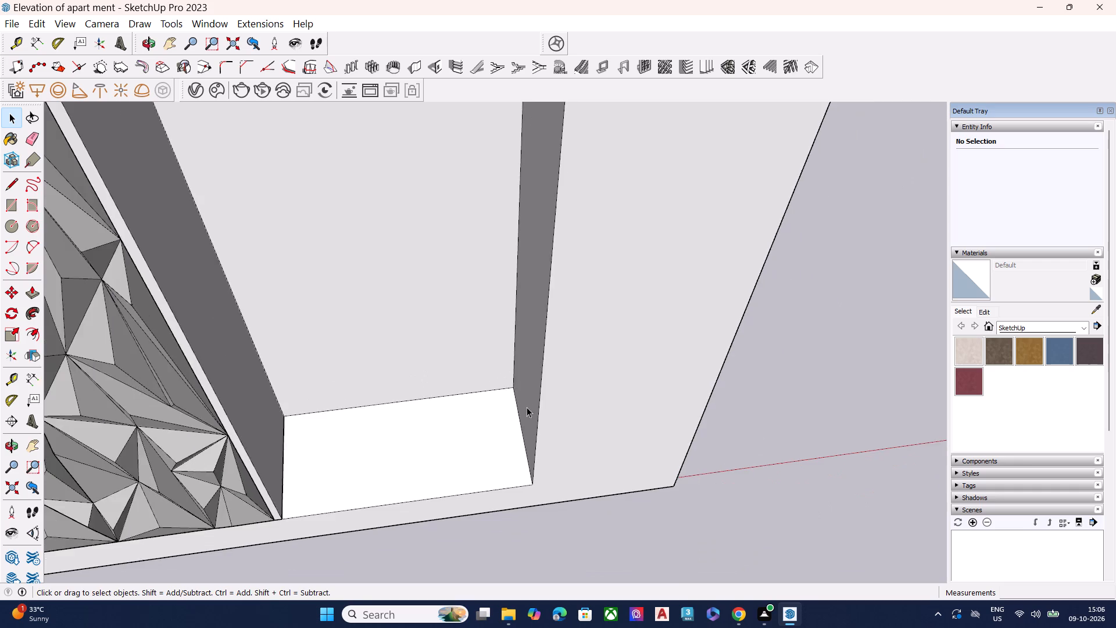
scroll(557, 391, down, 8)
middle_drag(604, 486, 561, 386)
scroll(567, 352, up, 1)
scroll(567, 352, down, 7)
key(space)
middle_drag(552, 436, 547, 373)
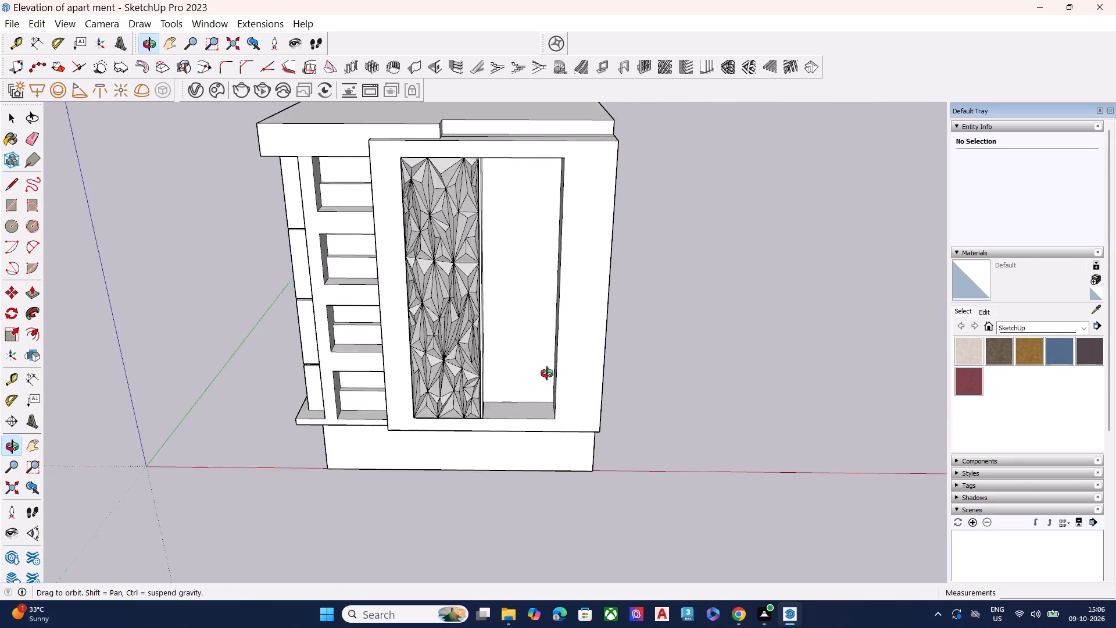
middle_drag(547, 373, 552, 348)
scroll(552, 348, up, 1)
key(ctrl+s)
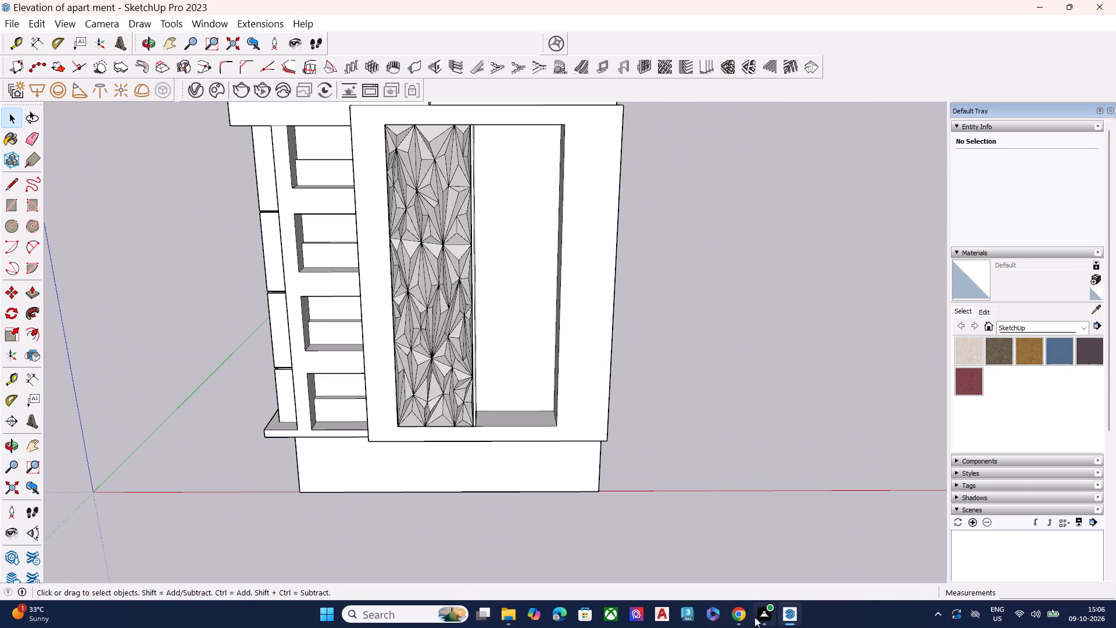